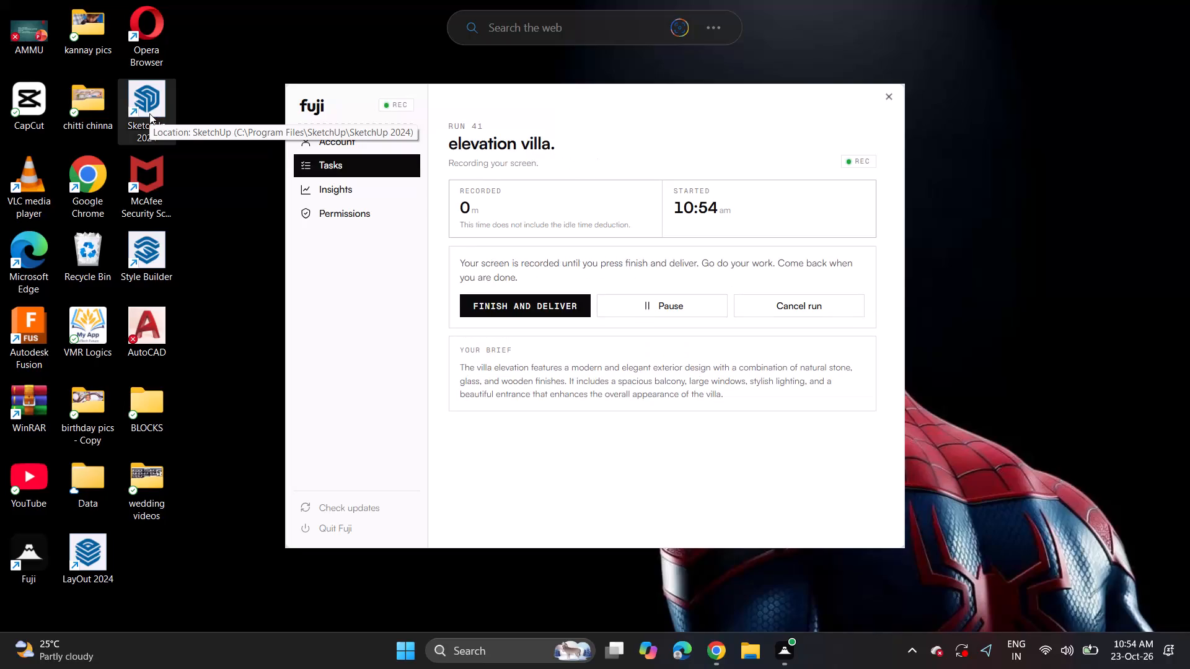
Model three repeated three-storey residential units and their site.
Launch SketchUp 2024 and bring its welcome window to the front.
{"action": "double_click", "coordinate": [149, 113]}
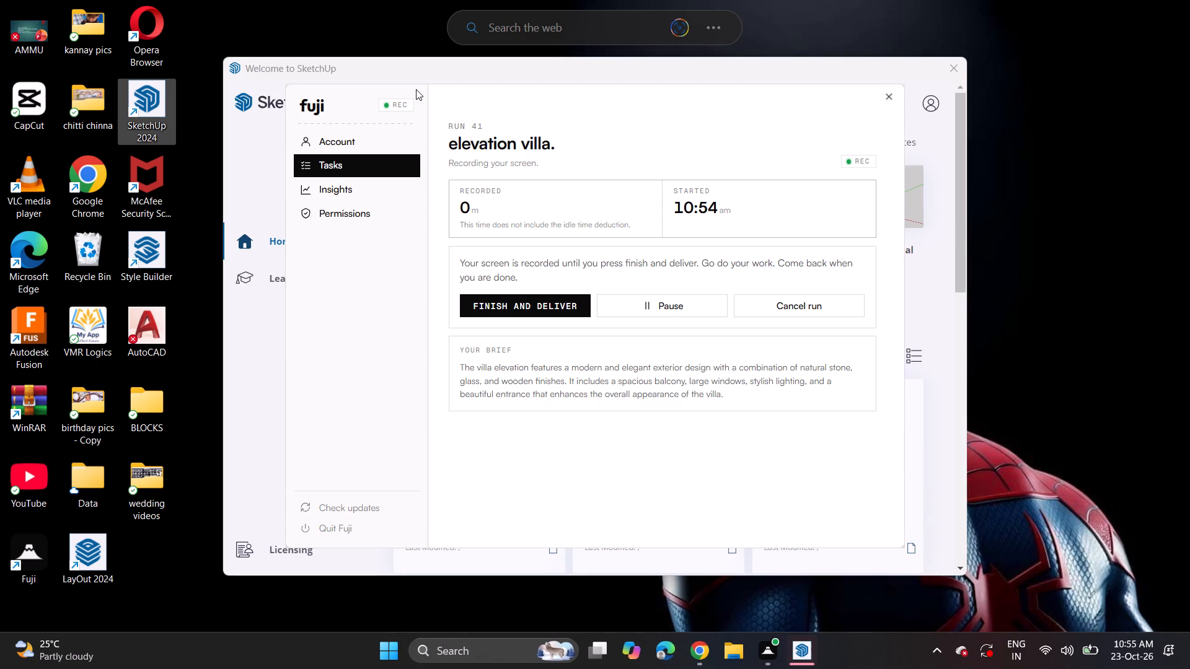
{"action": "left_click", "coordinate": [234, 159]}
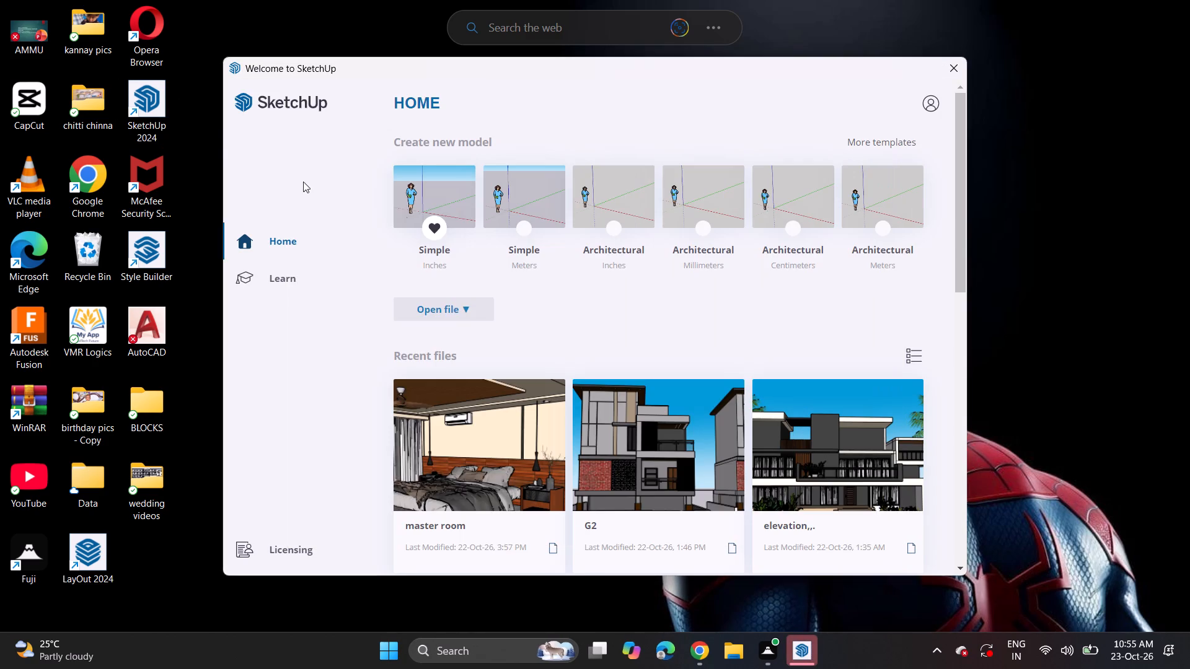
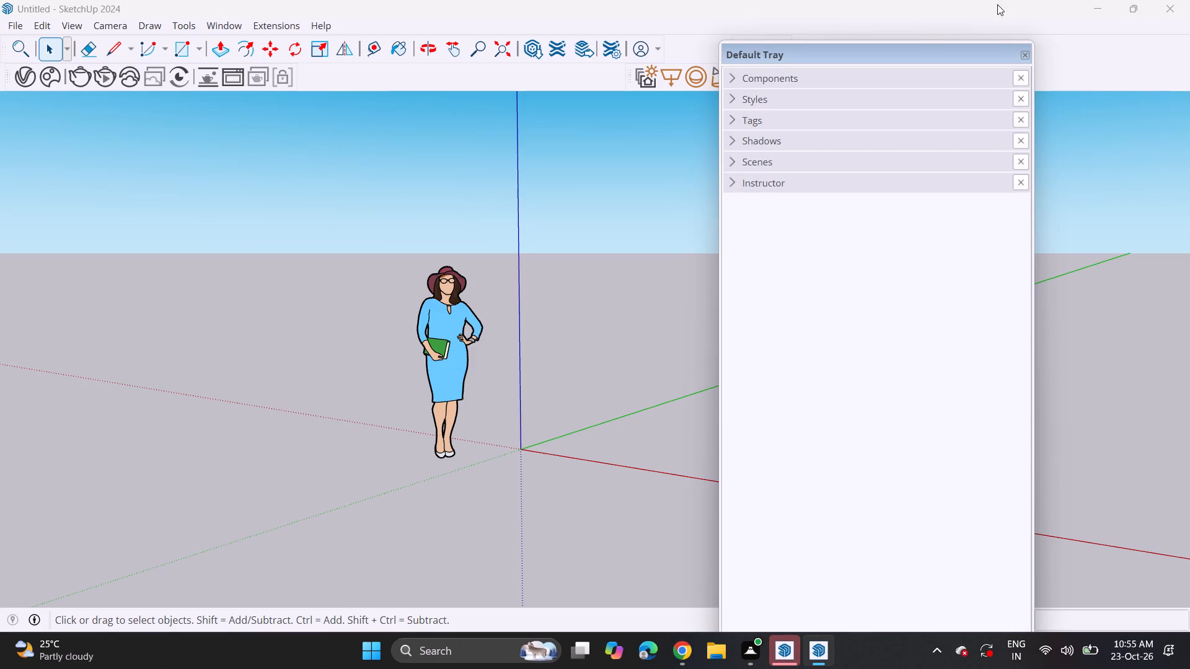
Close the Default Tray to clear the modelling area.
{"action": "left_click", "coordinate": [1026, 54]}
Draw a ground rectangle about 44' 8" by 65' 8" beside the green axis as the villa's main footprint.
{"action": "scroll", "coordinate": [482, 348], "scroll_direction": "up", "scroll_amount": 1}
{"action": "middle_click_drag", "start_coordinate": [500, 349], "coordinate": [747, 370]}
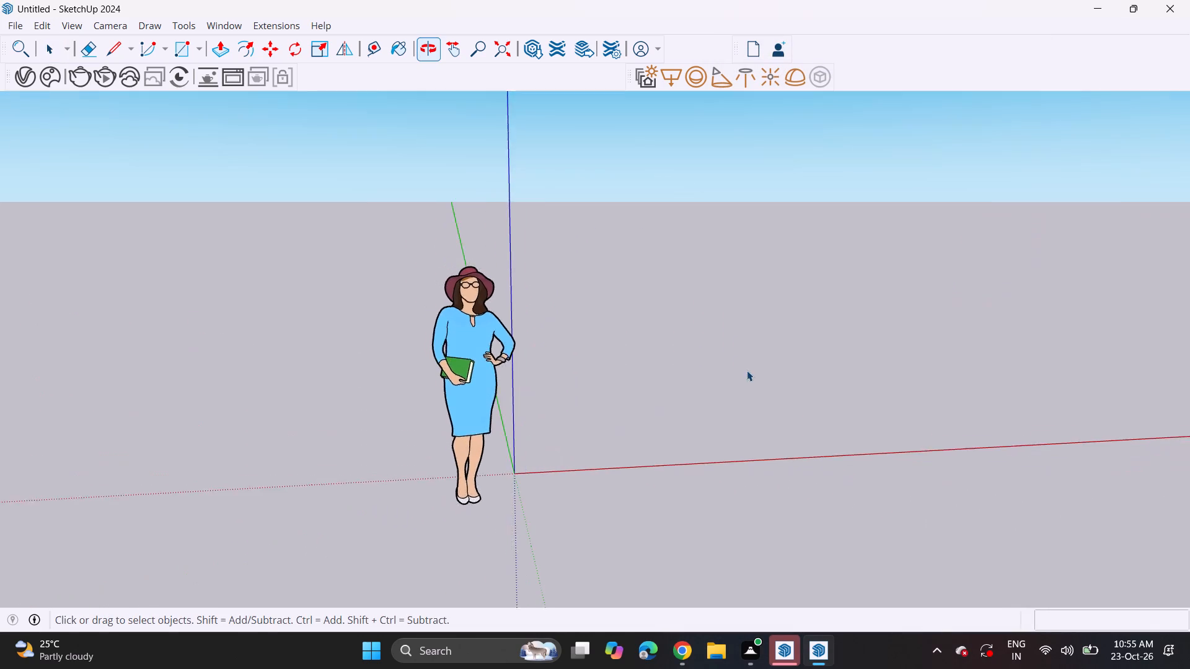
{"action": "scroll", "coordinate": [747, 370], "scroll_direction": "down", "scroll_amount": 7}
{"action": "middle_click_drag", "start_coordinate": [789, 310], "coordinate": [321, 392]}
{"action": "scroll", "coordinate": [321, 384], "scroll_direction": "down", "scroll_amount": 5}
{"action": "middle_click_drag", "start_coordinate": [894, 202], "coordinate": [740, 260], "text": "shift"}
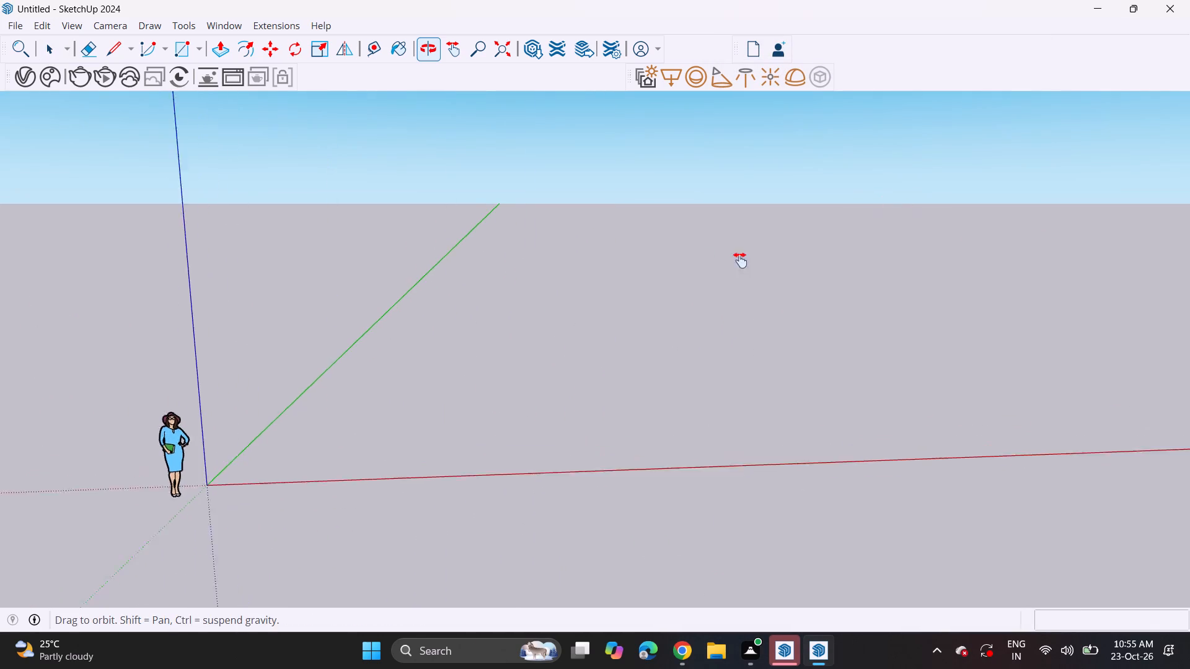
{"action": "middle_click_drag", "start_coordinate": [740, 260], "coordinate": [432, 318], "text": "shift"}
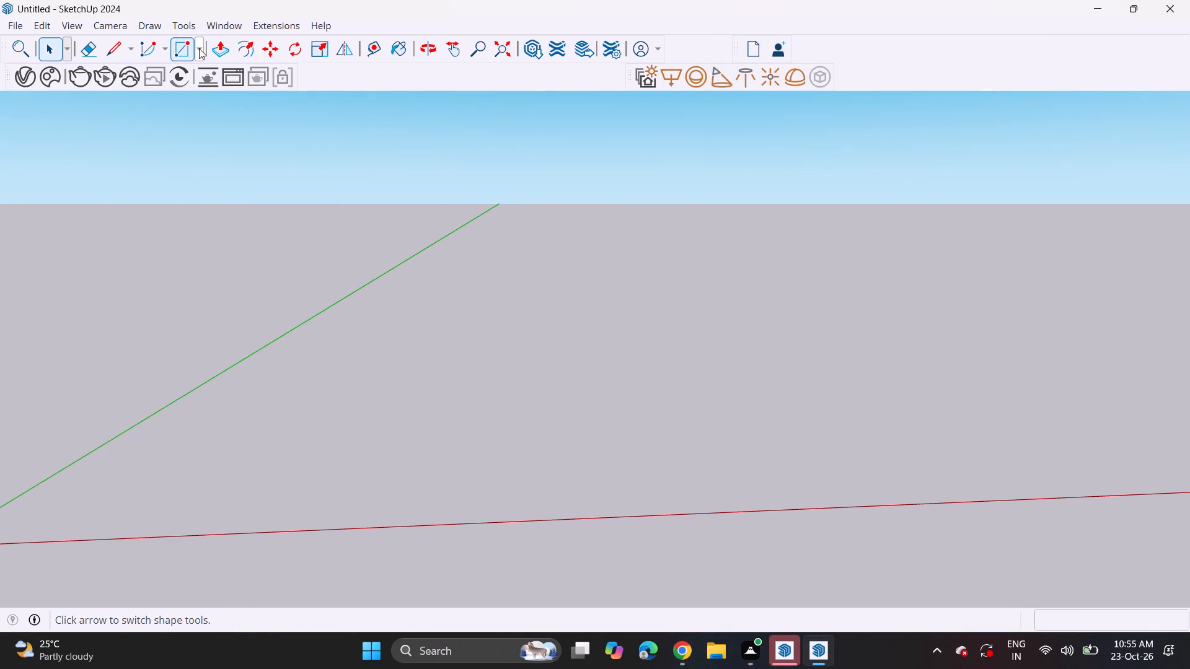
{"action": "left_click", "coordinate": [173, 48]}
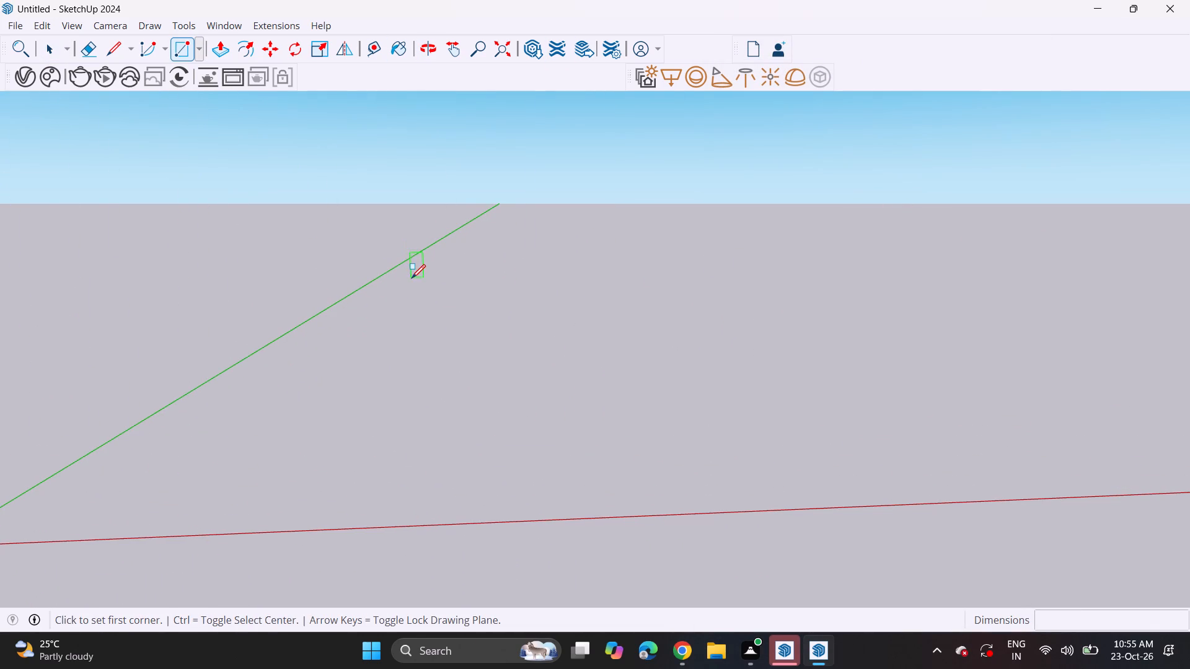
{"action": "middle_click_drag", "start_coordinate": [412, 279], "coordinate": [404, 352]}
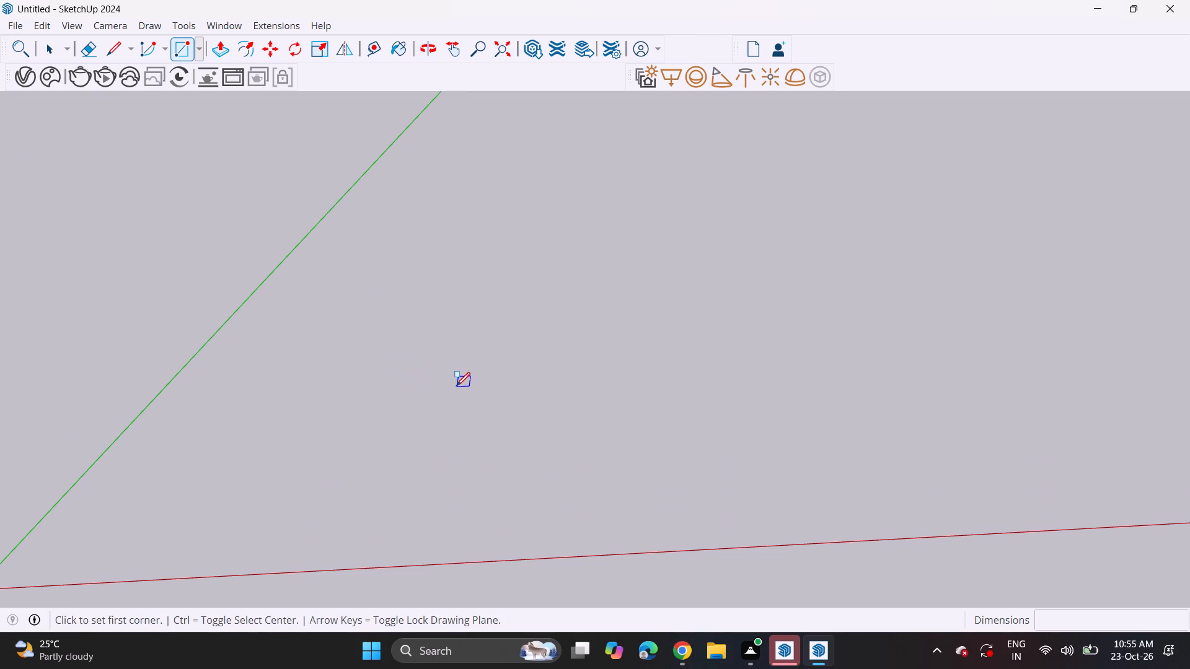
{"action": "left_click", "coordinate": [418, 321]}
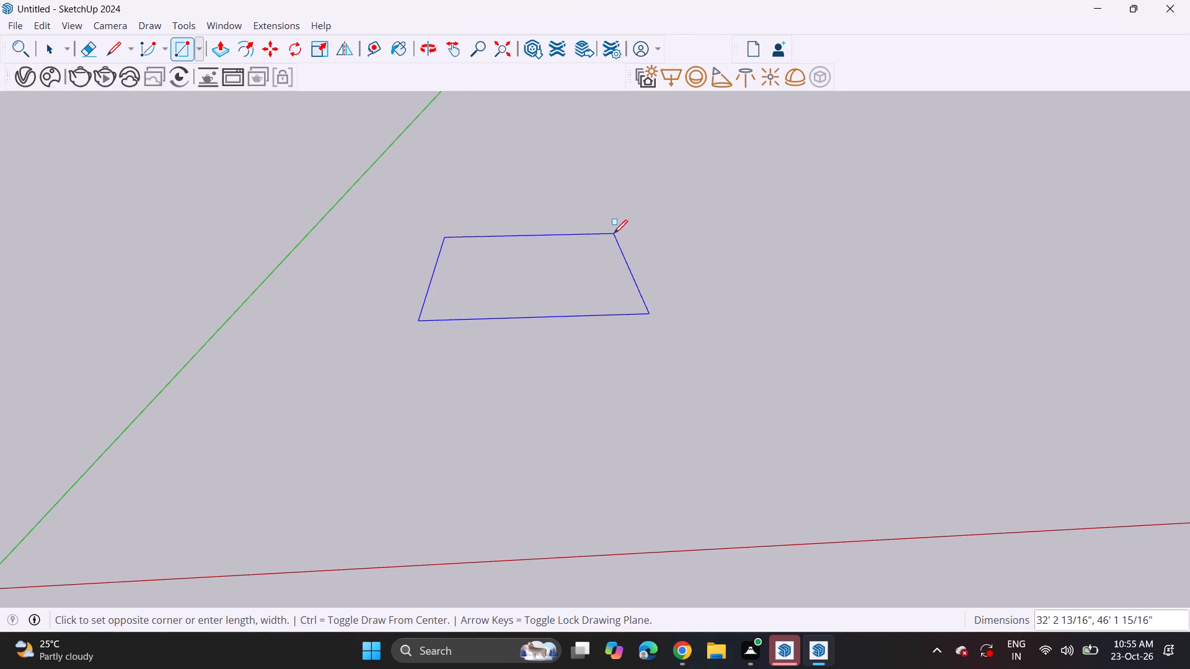
{"action": "left_click", "coordinate": [659, 210]}
Add a rectangle about 20' 11" by 33' 10" at the footprint's back corner by the red-axis side and erase the shared edge.
{"action": "left_click", "coordinate": [658, 208]}
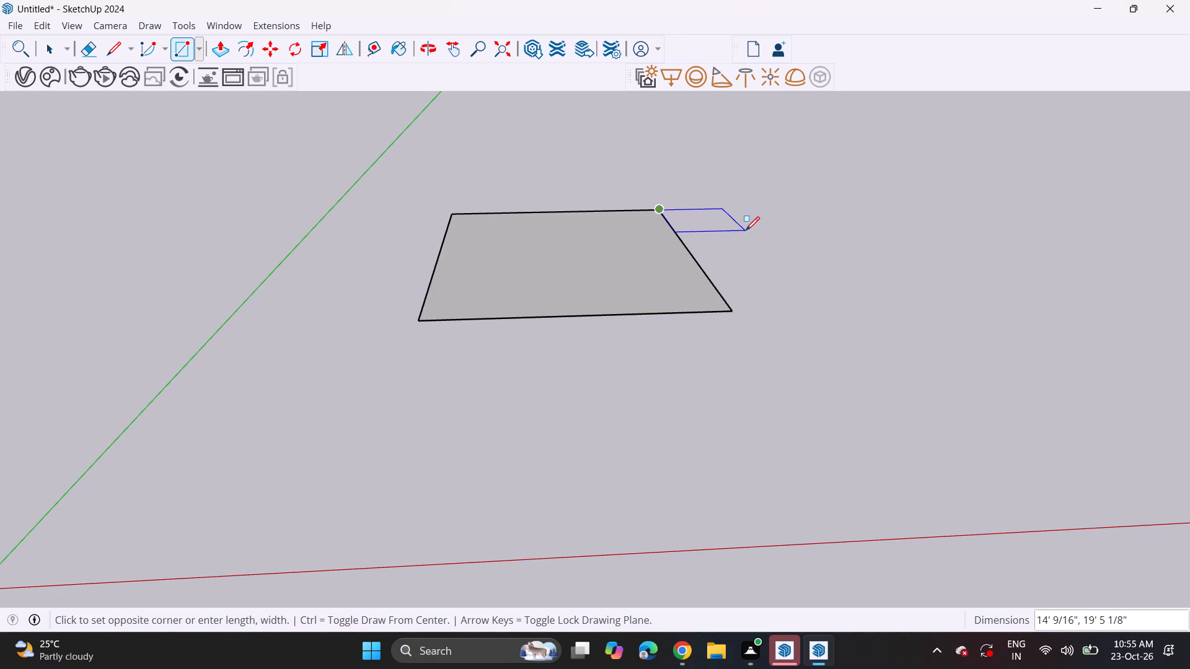
{"action": "left_click", "coordinate": [801, 248]}
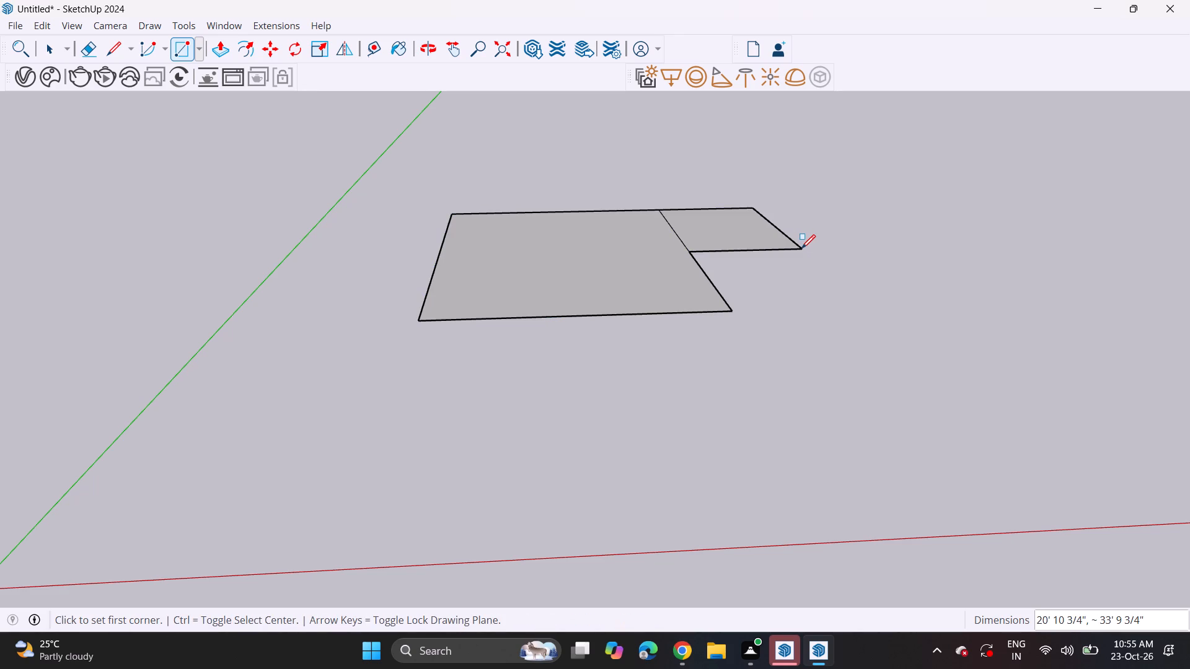
{"action": "middle_click_drag", "start_coordinate": [793, 182], "coordinate": [770, 179]}
{"action": "scroll", "coordinate": [739, 196], "scroll_direction": "up", "scroll_amount": 1}
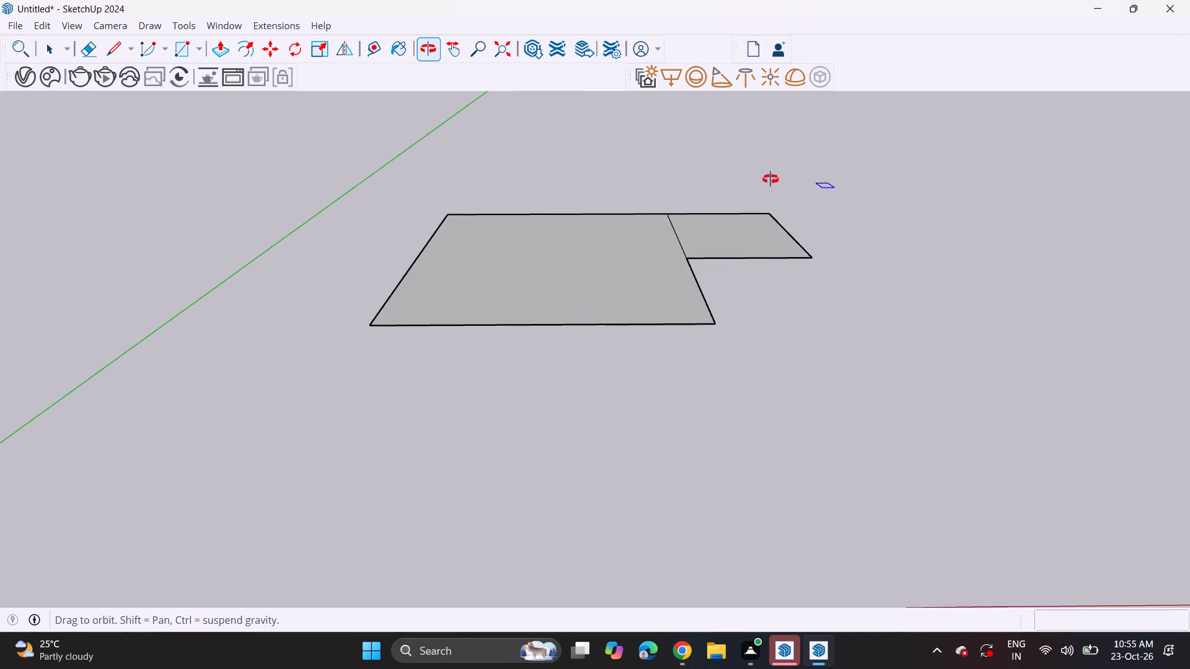
{"action": "middle_click_drag", "start_coordinate": [770, 179], "coordinate": [772, 173]}
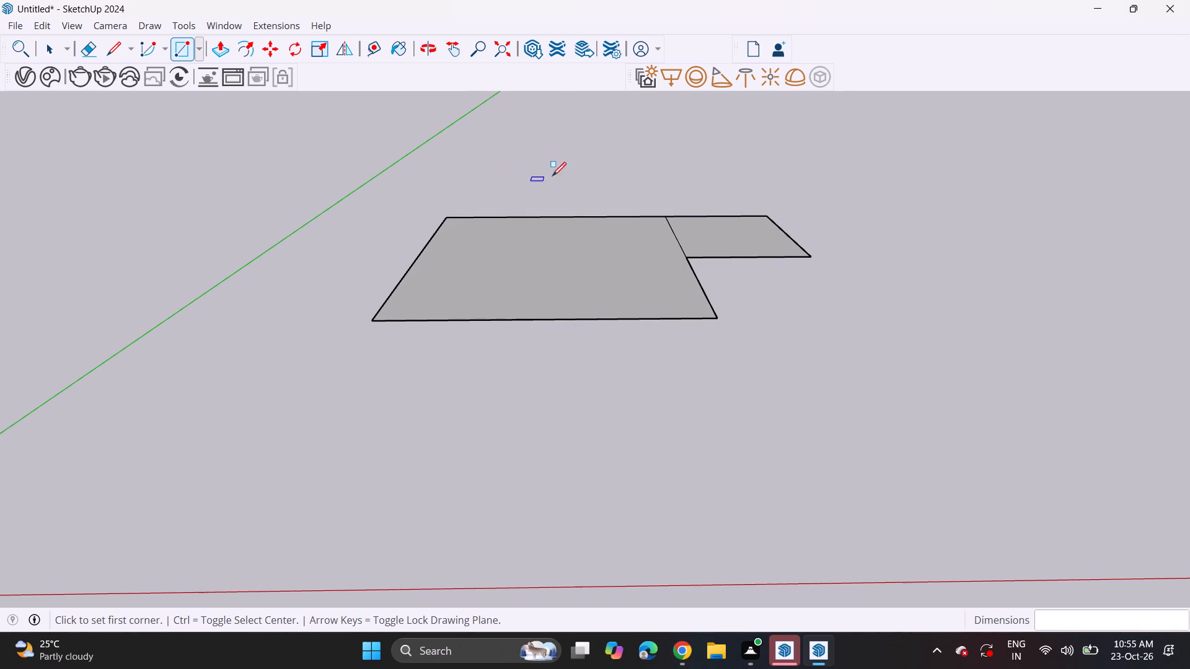
{"action": "left_click", "coordinate": [88, 45]}
{"action": "left_click_drag", "start_coordinate": [674, 239], "coordinate": [656, 244]}
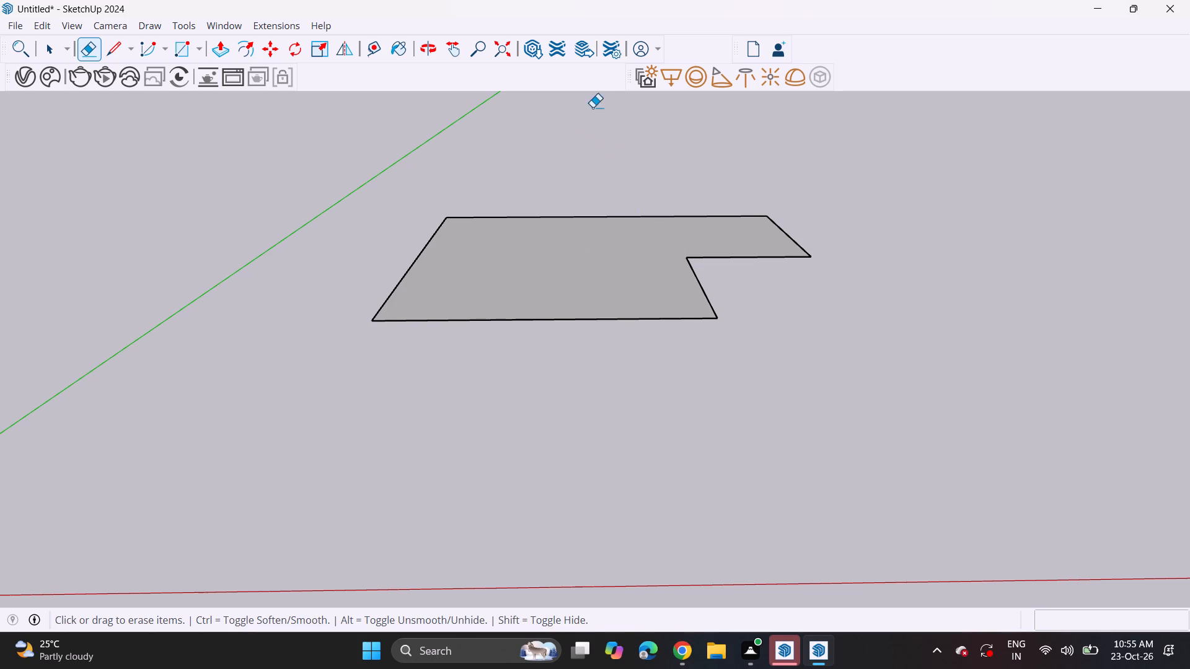
Add a rectangle about 22' 1" by 15' 7" projecting forward from the footprint's front corner nearest the green axis and erase the shared edge.
{"action": "middle_click_drag", "start_coordinate": [664, 208], "coordinate": [649, 210]}
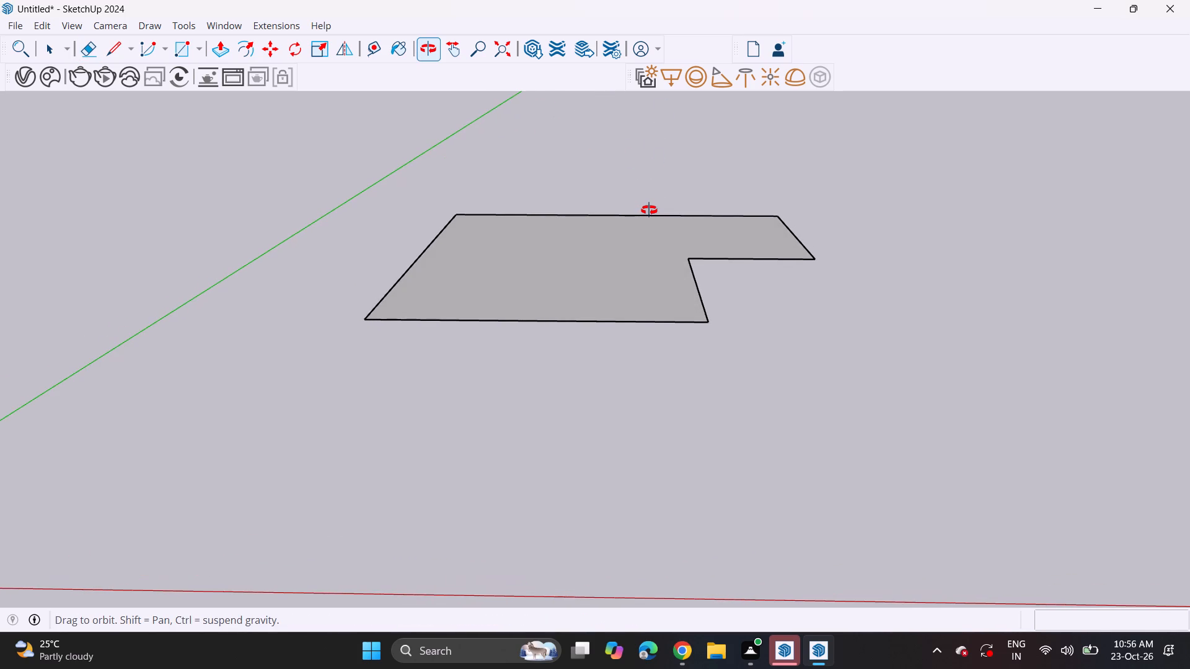
{"action": "middle_click_drag", "start_coordinate": [649, 210], "coordinate": [645, 209]}
{"action": "scroll", "coordinate": [645, 209], "scroll_direction": "up", "scroll_amount": 1}
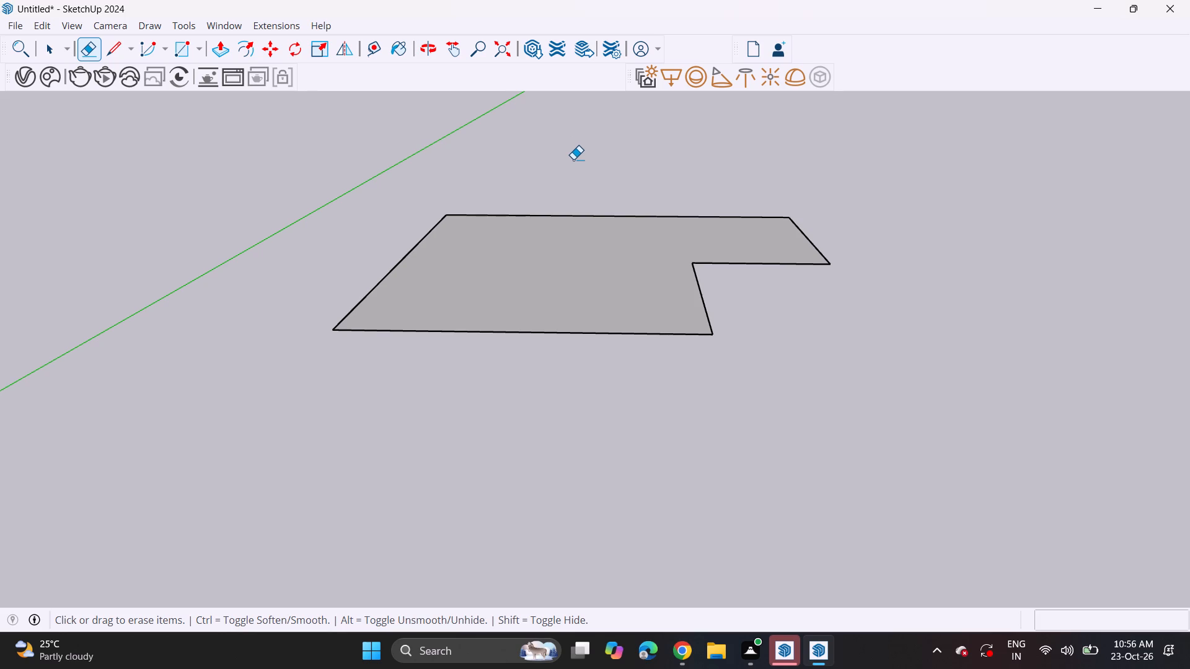
{"action": "scroll", "coordinate": [568, 168], "scroll_direction": "down", "scroll_amount": 3}
{"action": "middle_click_drag", "start_coordinate": [547, 248], "coordinate": [555, 301]}
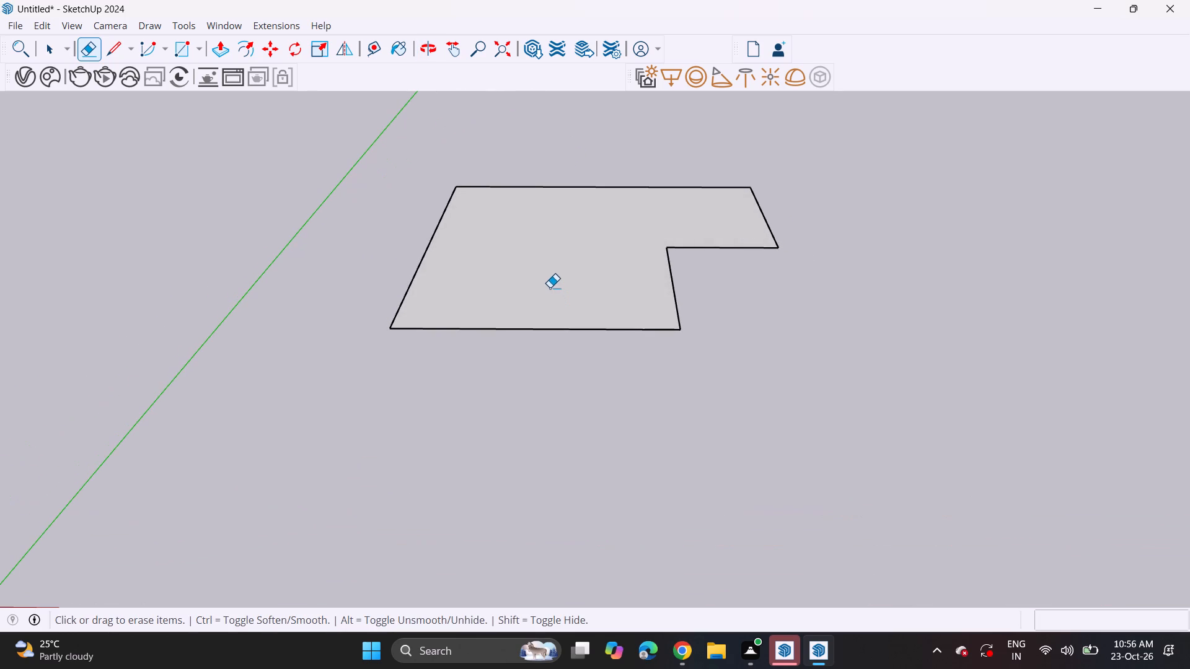
{"action": "left_click", "coordinate": [180, 50]}
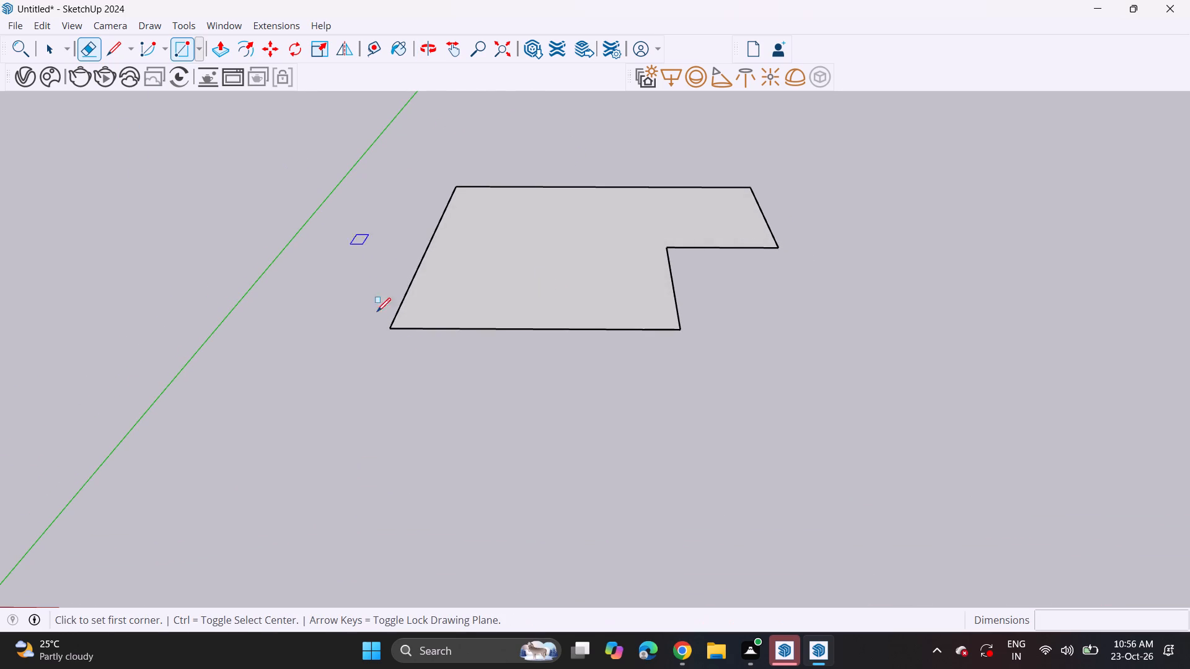
{"action": "left_click", "coordinate": [387, 326]}
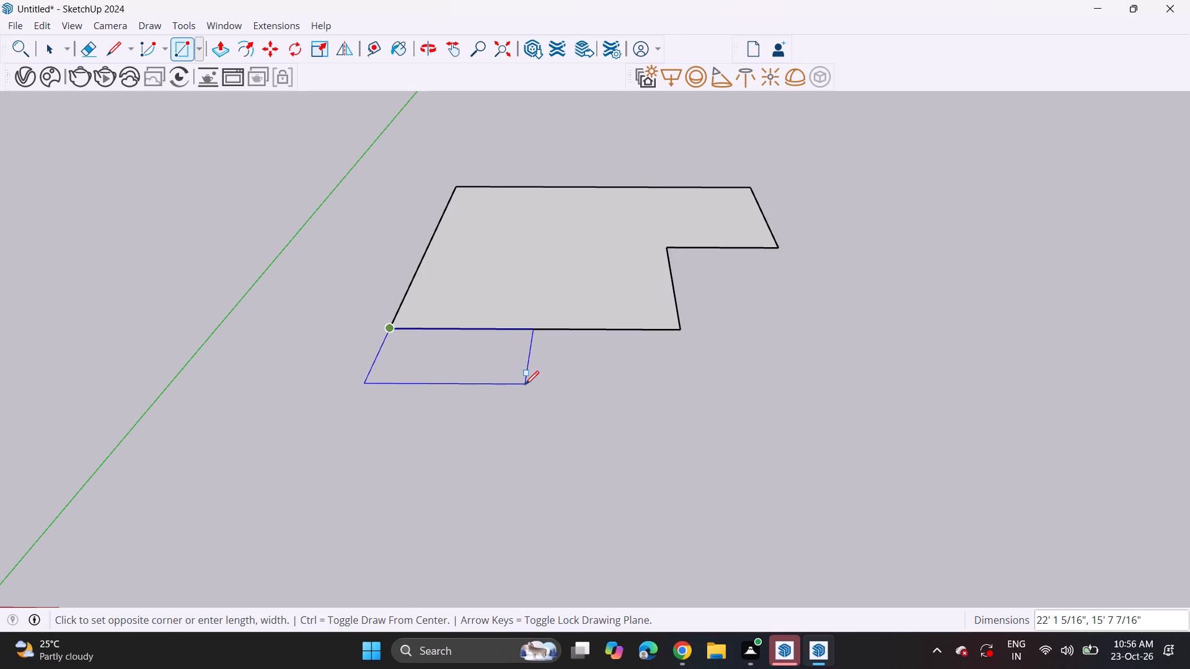
{"action": "left_click", "coordinate": [525, 385]}
{"action": "left_click", "coordinate": [92, 56]}
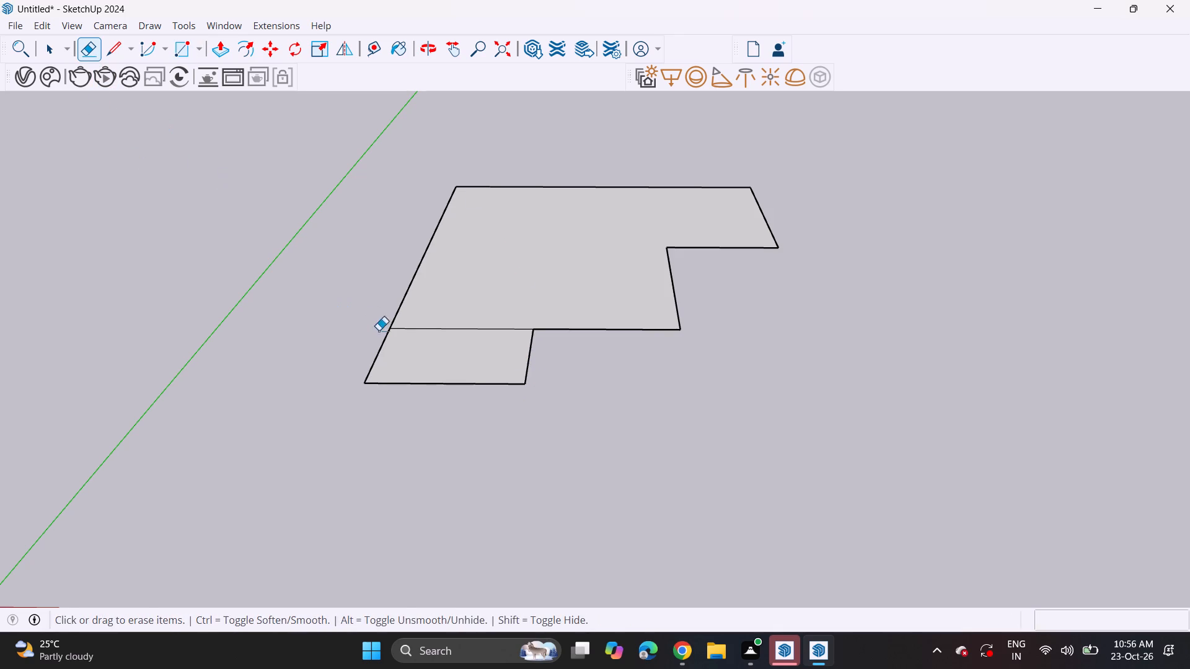
{"action": "left_click", "coordinate": [423, 323]}
{"action": "left_click", "coordinate": [425, 331]}
Offset the footprint outline inward about 1' to define the wall thickness.
{"action": "left_click", "coordinate": [248, 42]}
{"action": "left_click", "coordinate": [427, 268]}
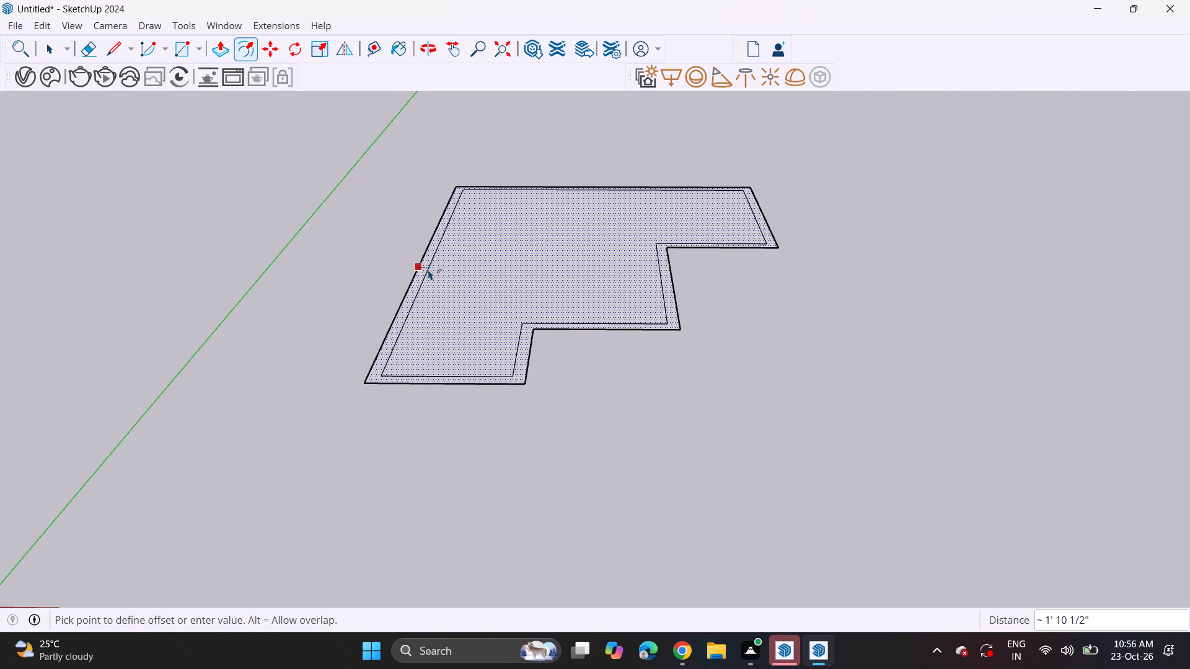
{"action": "left_click", "coordinate": [425, 267]}
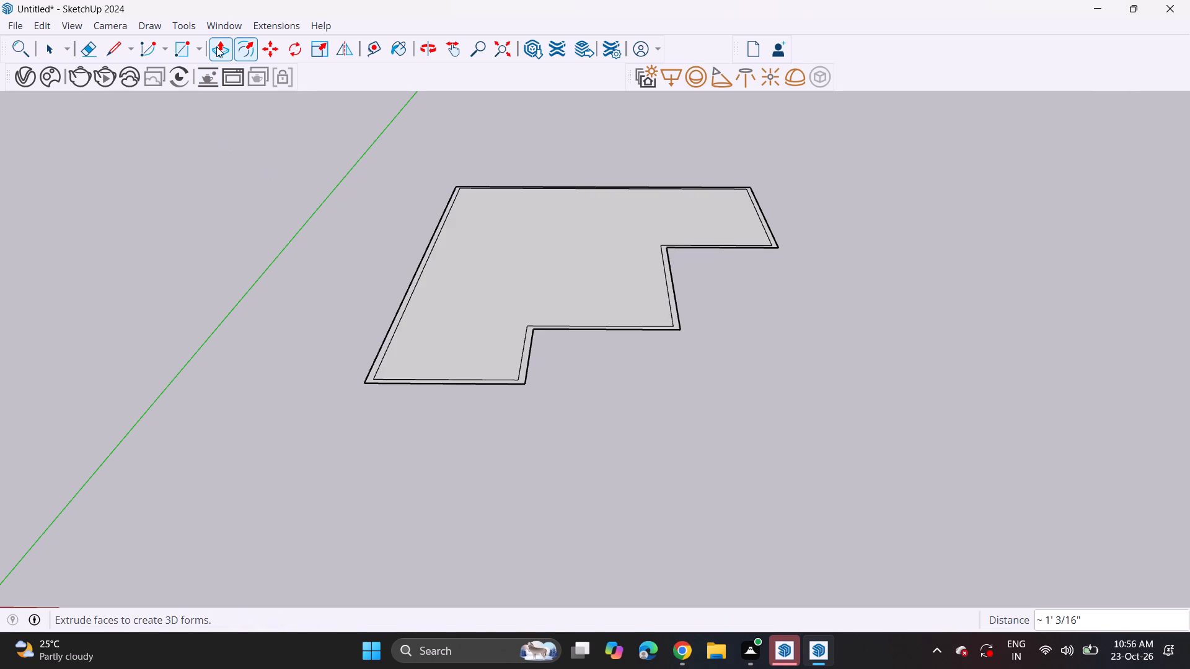
Push/Pull the inner floor face and the perimeter wall strip upward by the same amount, about 1' 1", as a plinth.
{"action": "left_click", "coordinate": [216, 46]}
{"action": "left_click", "coordinate": [528, 360]}
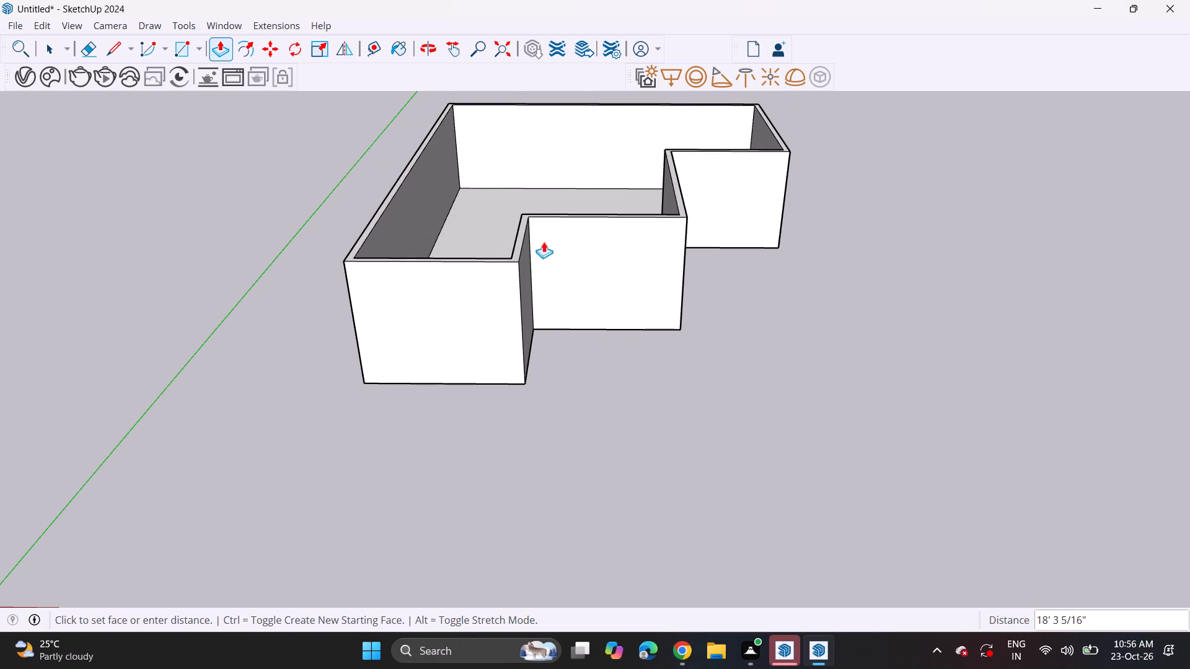
{"action": "key", "text": "Escape"}
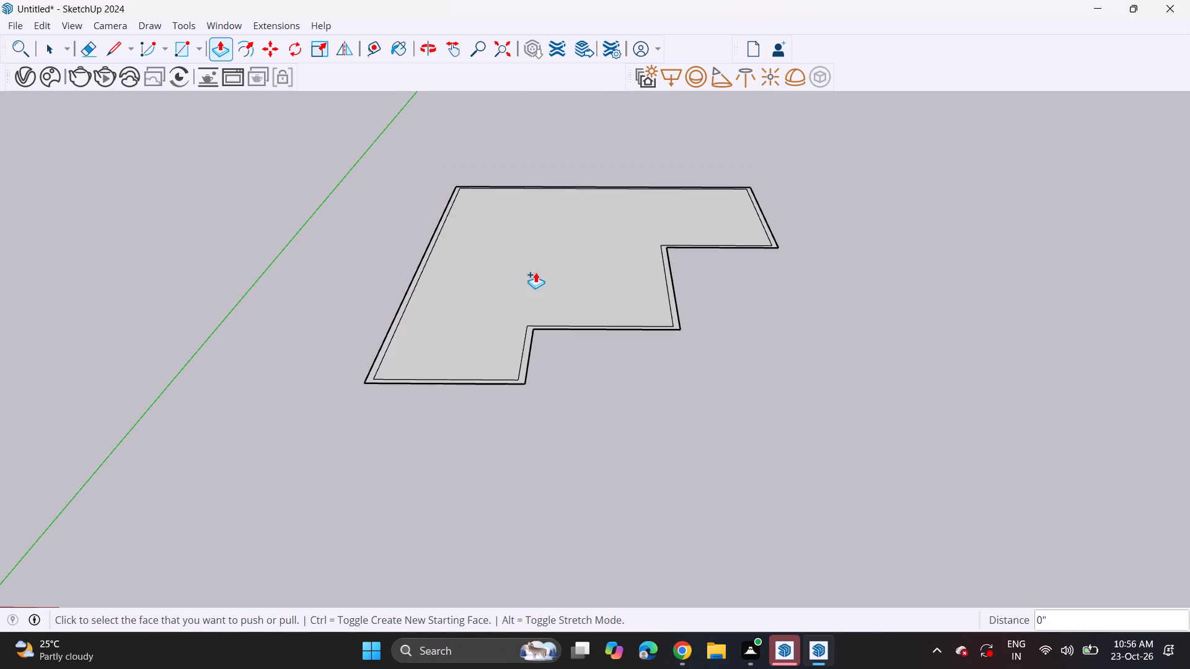
{"action": "left_click", "coordinate": [490, 334]}
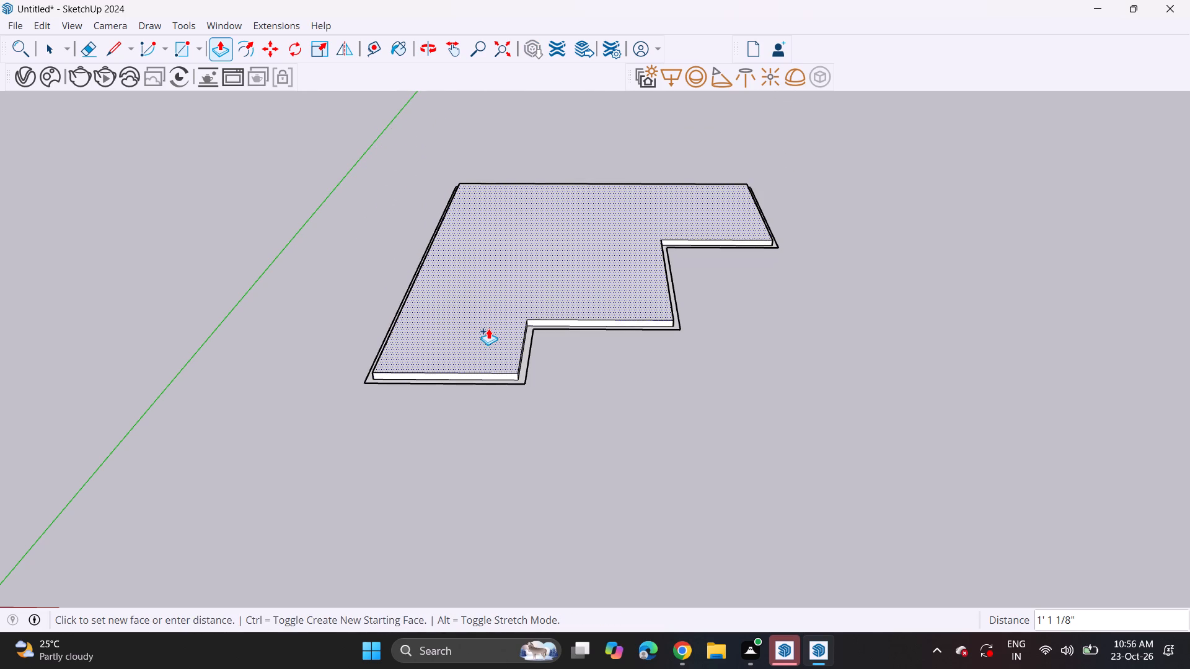
{"action": "left_click", "coordinate": [488, 328]}
{"action": "double_click", "coordinate": [524, 368]}
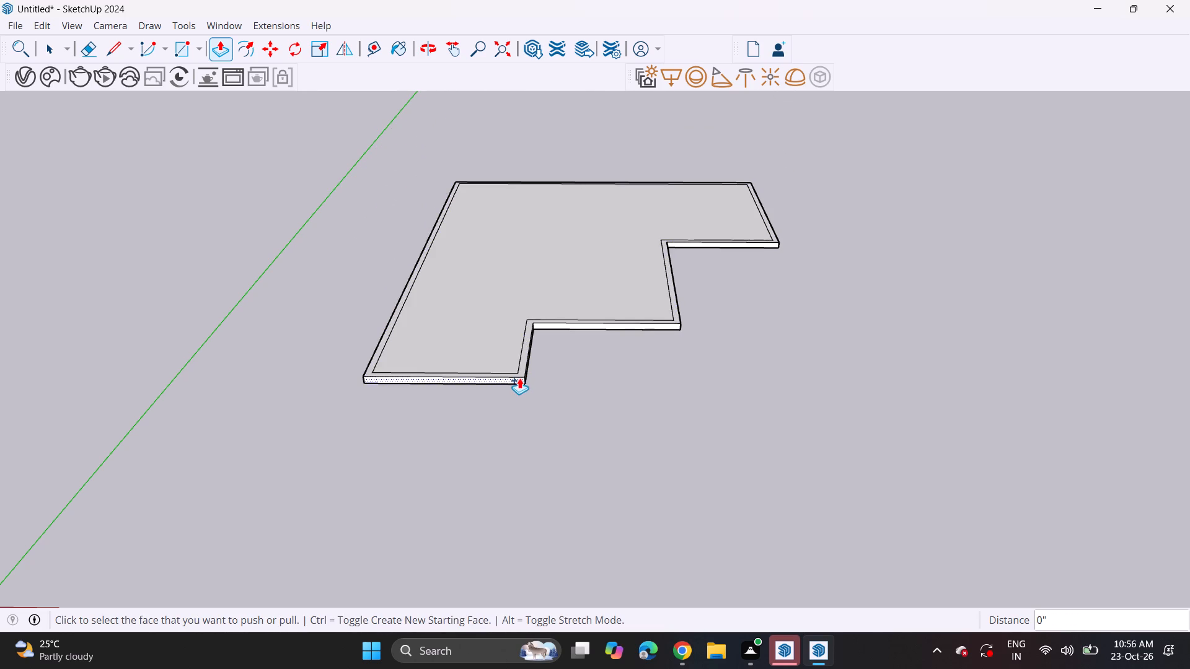
Push/Pull the perimeter wall strip up 10' from the plinth.
{"action": "left_click", "coordinate": [521, 373]}
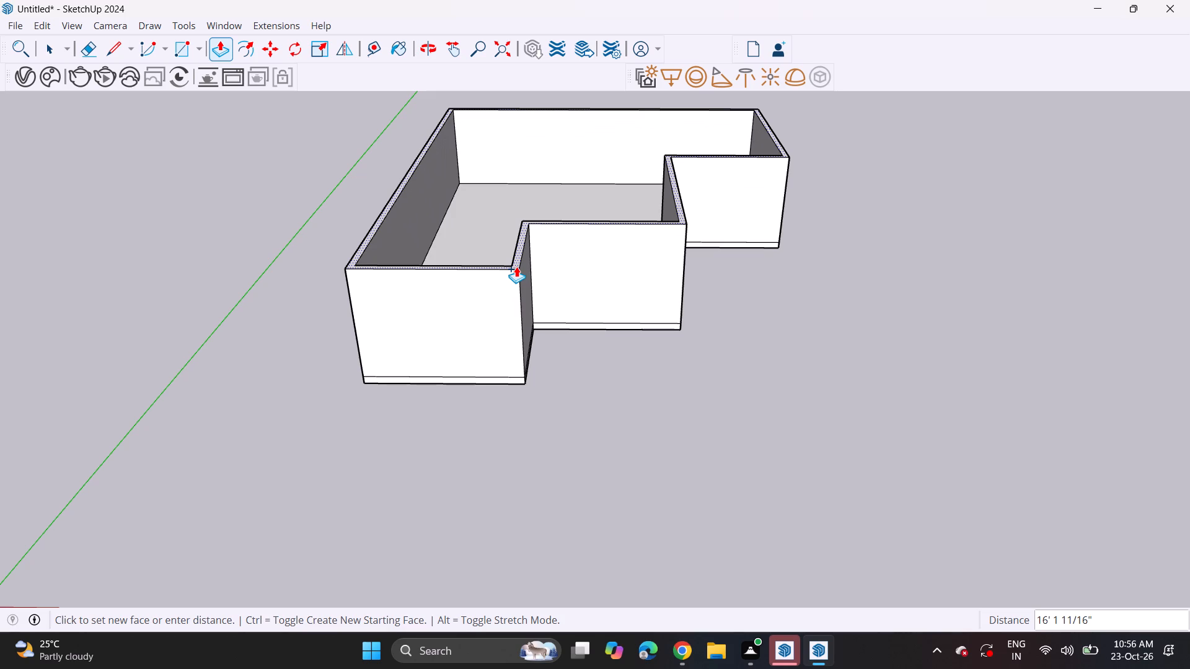
{"action": "type", "text": "10'"}
{"action": "key", "text": "Return"}
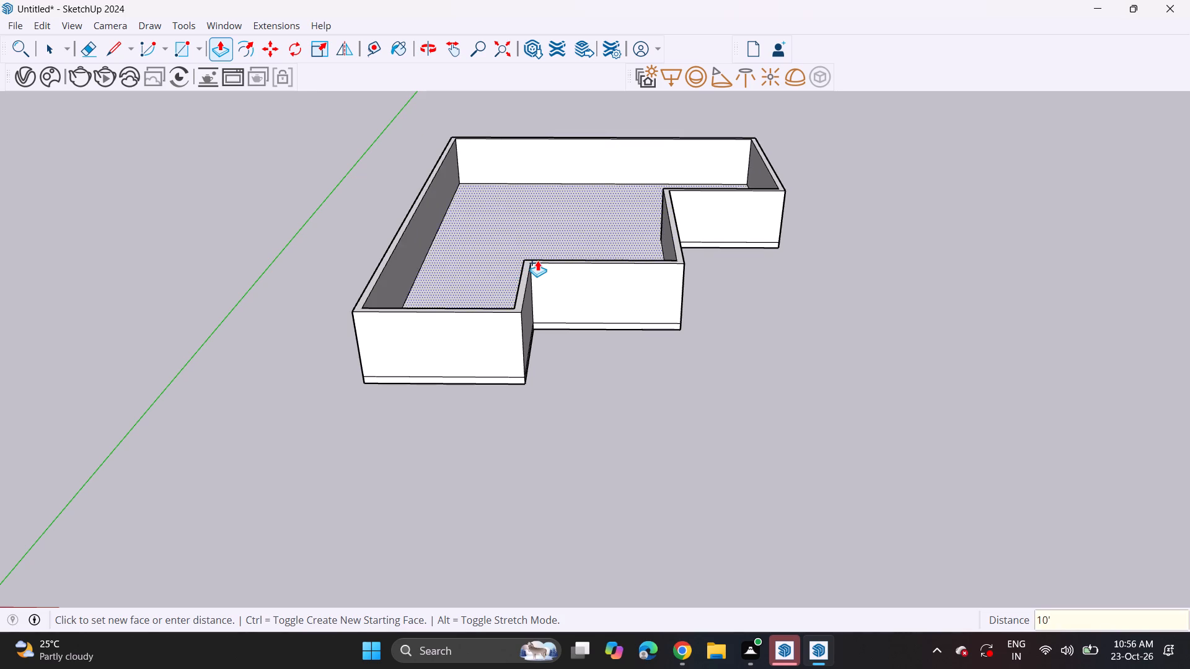
Raise the top of the perimeter walls by about another 4'.
{"action": "middle_click_drag", "start_coordinate": [565, 277], "coordinate": [567, 99]}
{"action": "middle_click_drag", "start_coordinate": [573, 208], "coordinate": [571, 278]}
{"action": "middle_click_drag", "start_coordinate": [576, 225], "coordinate": [552, 317]}
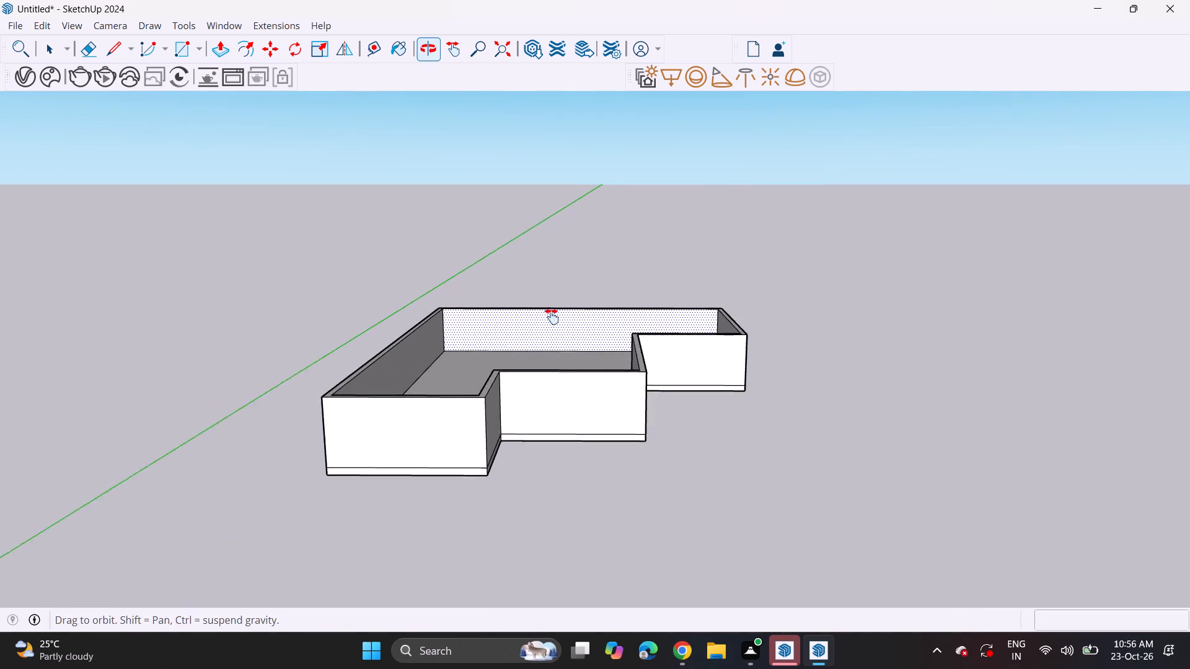
{"action": "middle_click_drag", "start_coordinate": [552, 317], "coordinate": [551, 318]}
{"action": "scroll", "coordinate": [551, 319], "scroll_direction": "down", "scroll_amount": 1, "text": "shift"}
{"action": "scroll", "coordinate": [537, 368], "scroll_direction": "up", "scroll_amount": 4}
{"action": "left_click", "coordinate": [465, 388]}
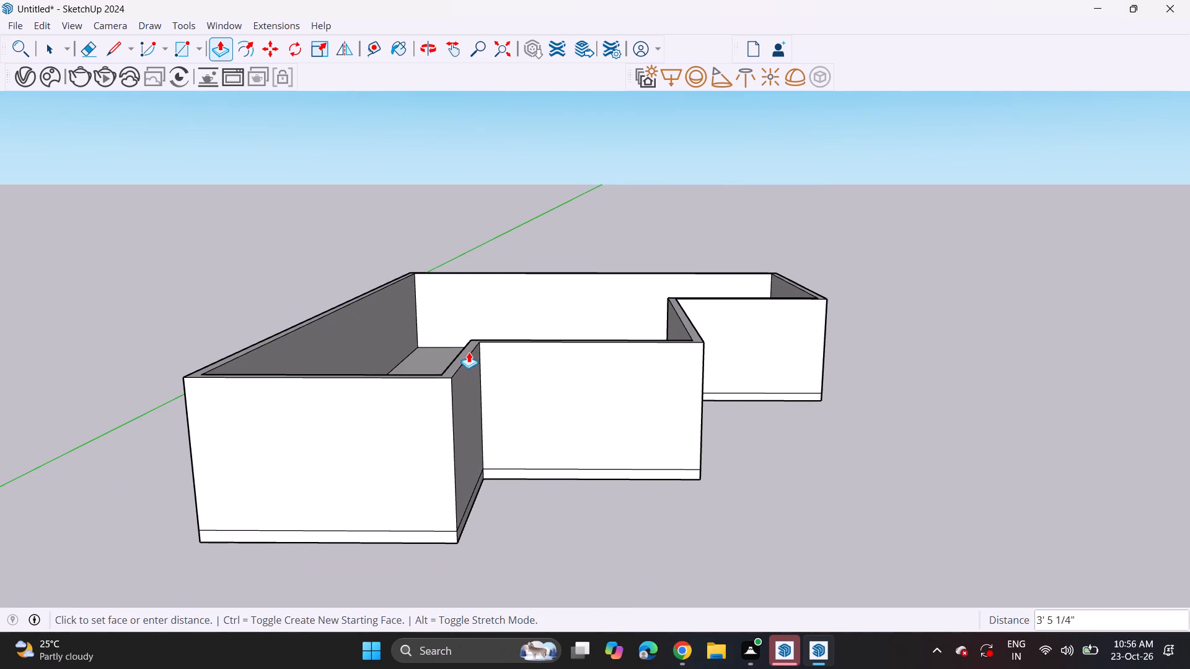
{"action": "left_click", "coordinate": [469, 347]}
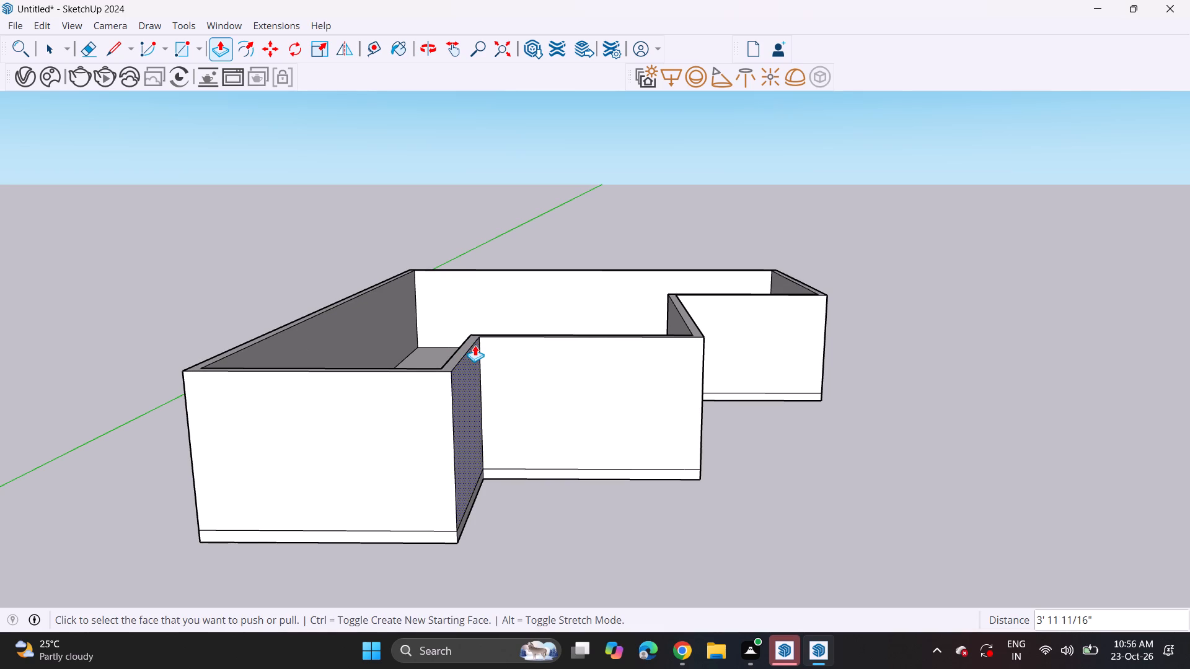
Draw a rectangle about 18' wide on the projecting front wing's face, from the plinth line to the wall top.
{"action": "scroll", "coordinate": [478, 345], "scroll_direction": "down", "scroll_amount": 2}
{"action": "scroll", "coordinate": [478, 345], "scroll_direction": "up", "scroll_amount": 1}
{"action": "scroll", "coordinate": [478, 345], "scroll_direction": "down", "scroll_amount": 1}
{"action": "middle_click_drag", "start_coordinate": [477, 352], "coordinate": [492, 313]}
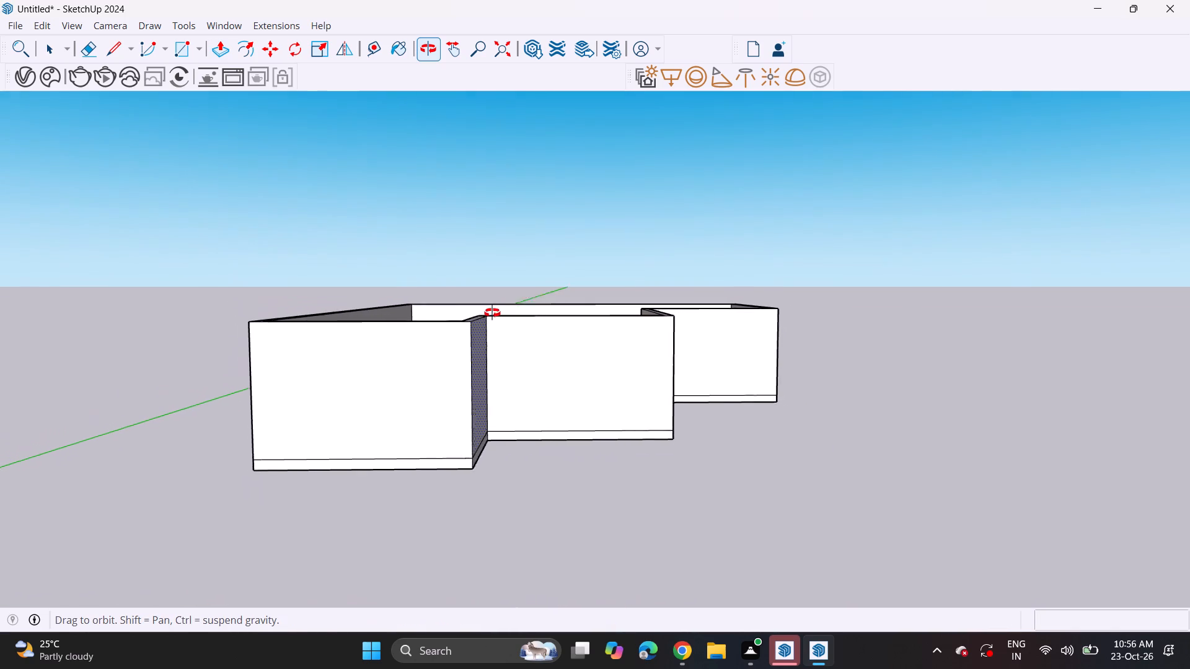
{"action": "middle_click_drag", "start_coordinate": [492, 313], "coordinate": [501, 312]}
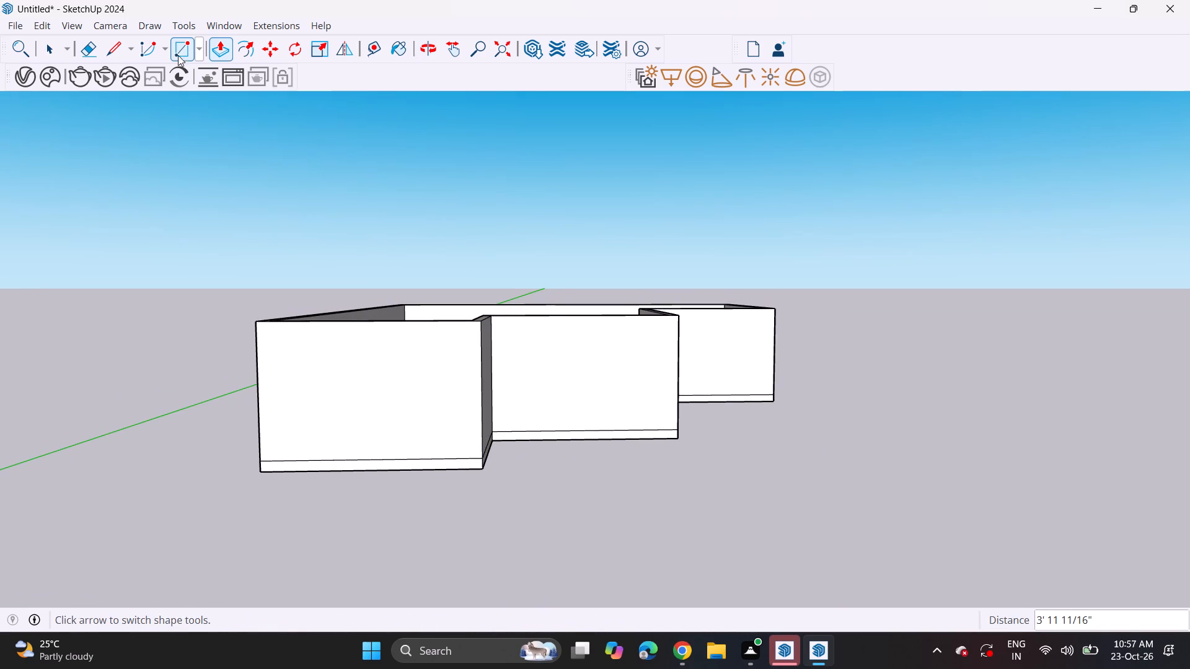
{"action": "left_click", "coordinate": [177, 51]}
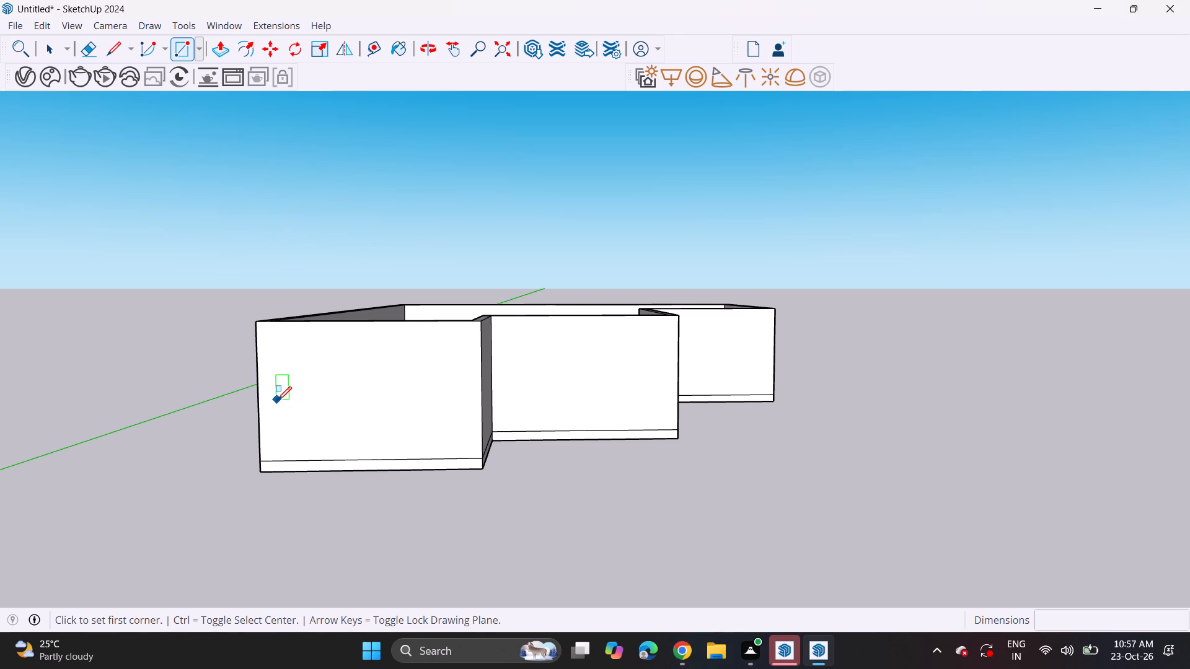
{"action": "left_click", "coordinate": [277, 464]}
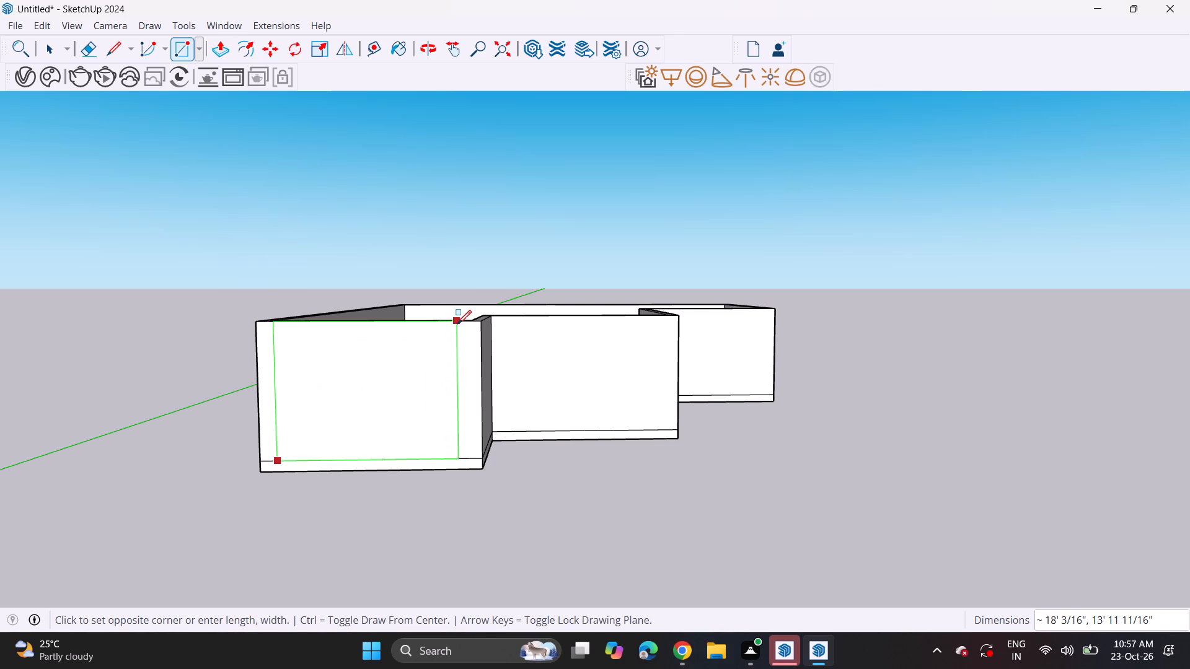
{"action": "left_click", "coordinate": [459, 324]}
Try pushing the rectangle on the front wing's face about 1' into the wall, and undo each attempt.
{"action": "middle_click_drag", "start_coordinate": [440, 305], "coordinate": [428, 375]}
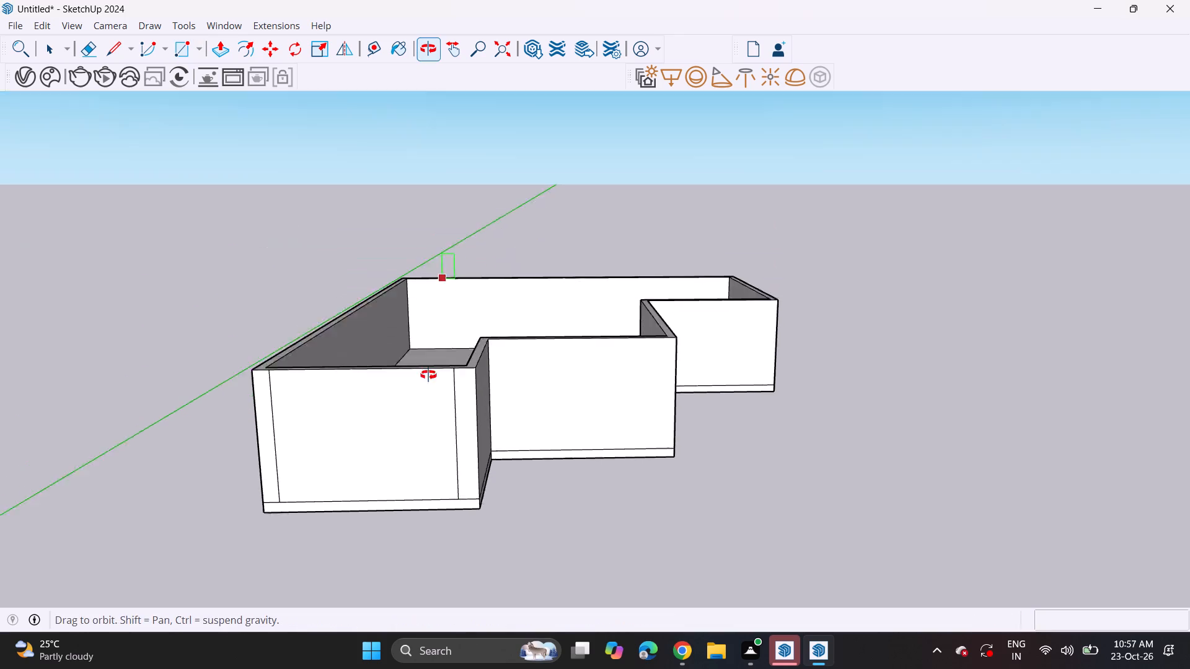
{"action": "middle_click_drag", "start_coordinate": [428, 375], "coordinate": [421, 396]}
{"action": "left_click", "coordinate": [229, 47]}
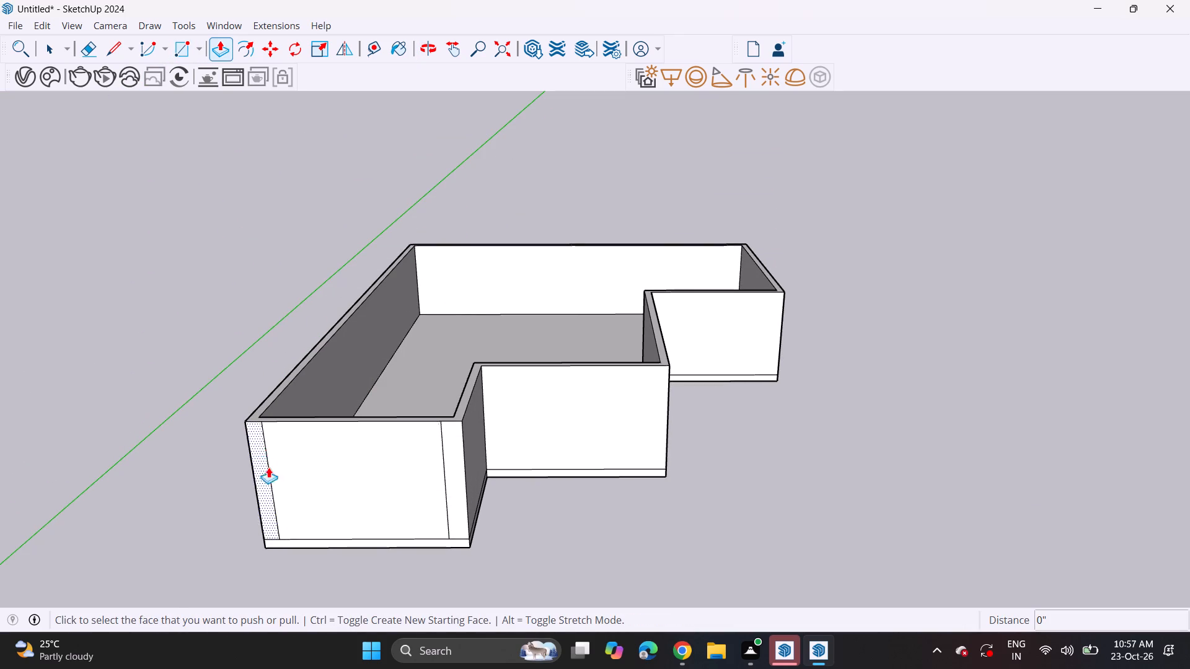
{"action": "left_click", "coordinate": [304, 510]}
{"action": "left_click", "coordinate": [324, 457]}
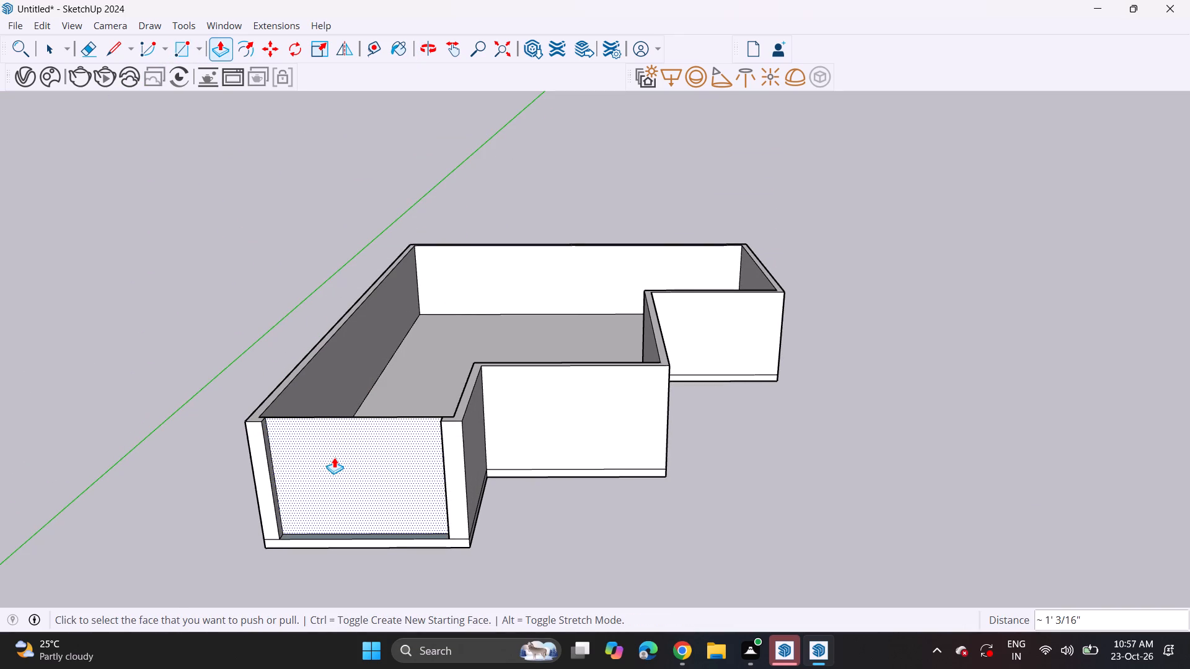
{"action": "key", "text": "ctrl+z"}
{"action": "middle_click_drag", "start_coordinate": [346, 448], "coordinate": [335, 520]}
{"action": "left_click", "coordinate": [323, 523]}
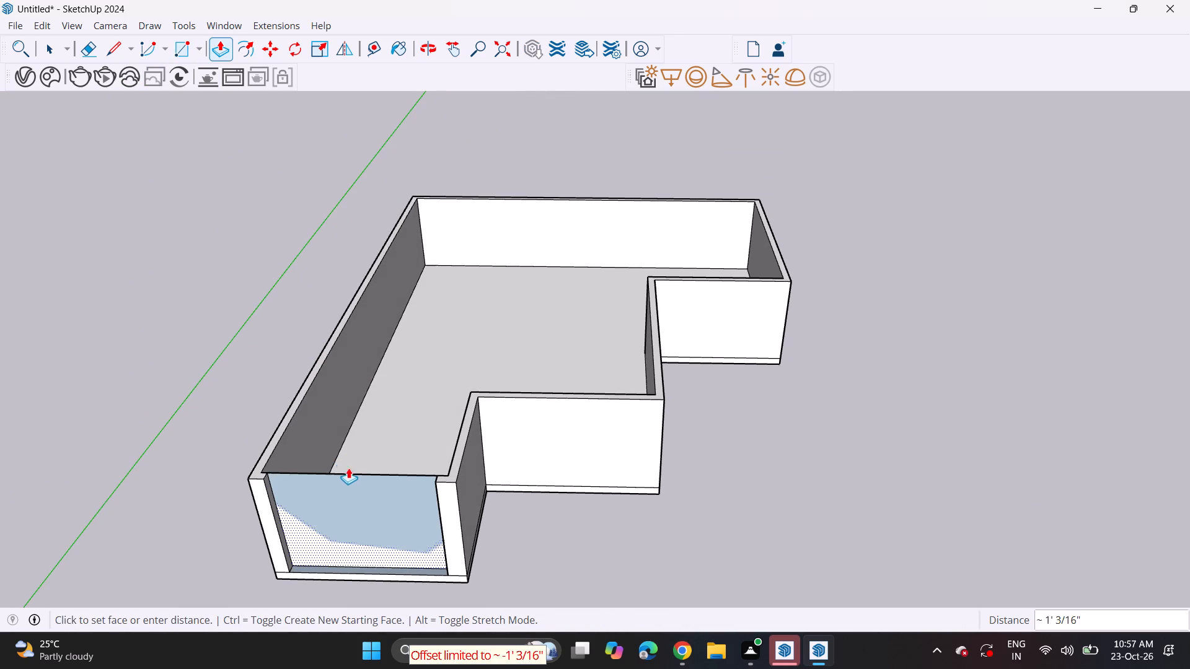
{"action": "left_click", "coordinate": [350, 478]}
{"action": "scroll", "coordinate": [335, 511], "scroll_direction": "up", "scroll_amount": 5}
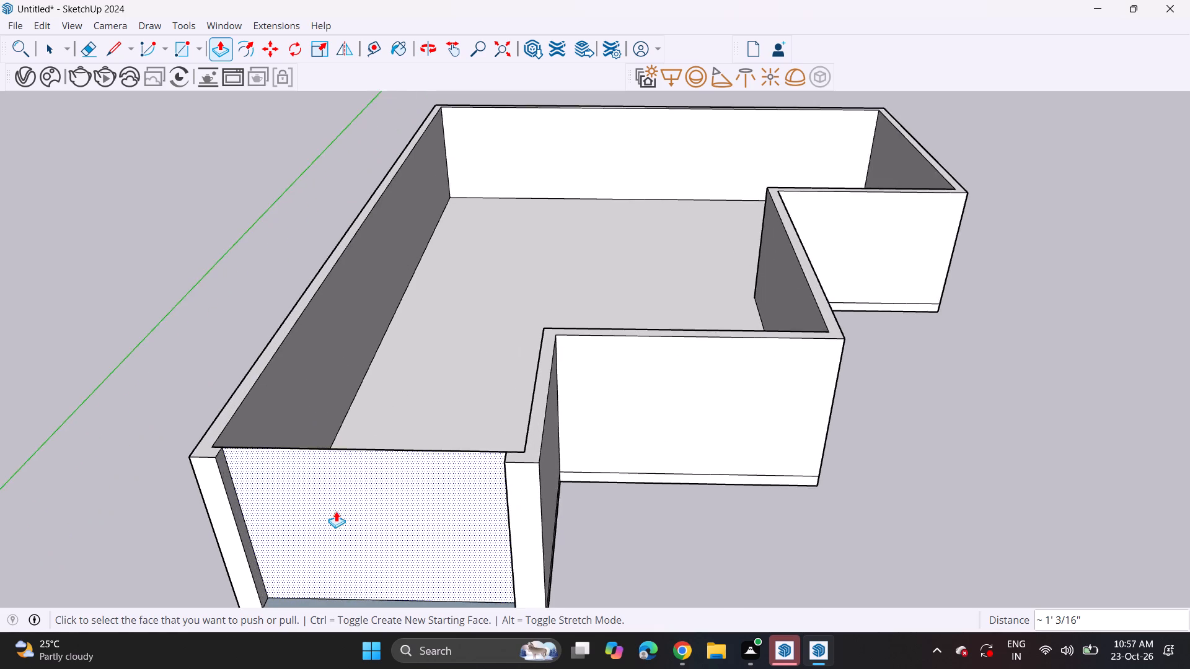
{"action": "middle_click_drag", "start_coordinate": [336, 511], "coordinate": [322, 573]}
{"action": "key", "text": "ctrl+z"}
Push the front wing's rectangle about 1' through the wall thickness and erase its remaining top edge to leave a full-height opening.
{"action": "left_click", "coordinate": [317, 556]}
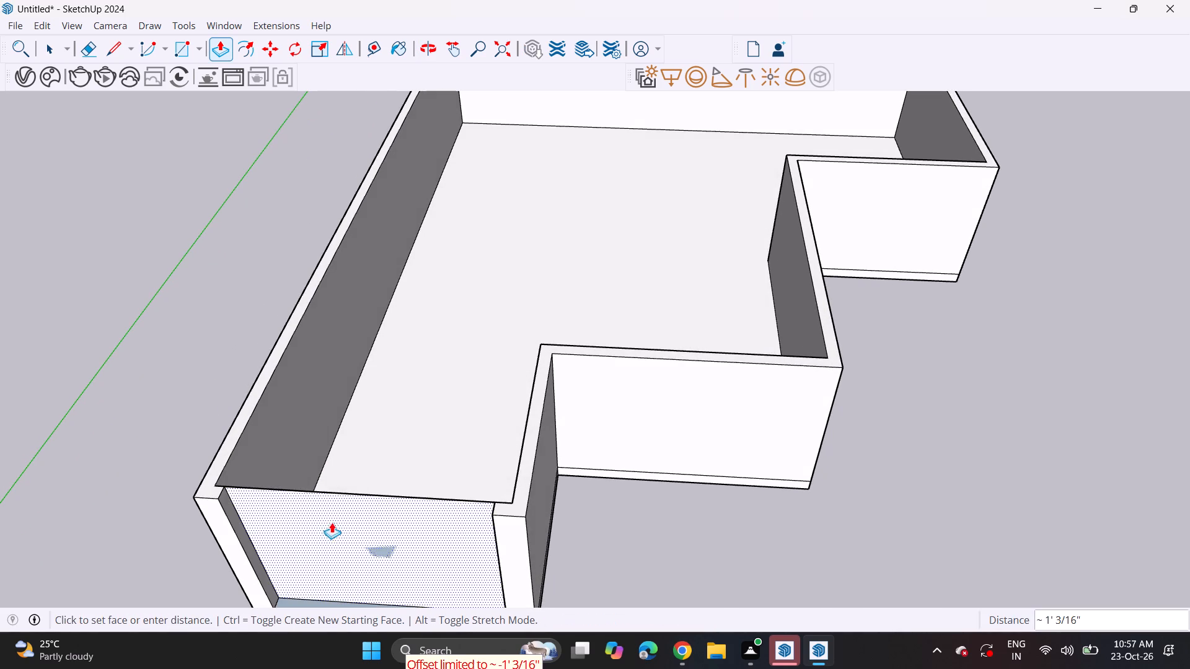
{"action": "left_click", "coordinate": [401, 496]}
{"action": "left_click", "coordinate": [84, 42]}
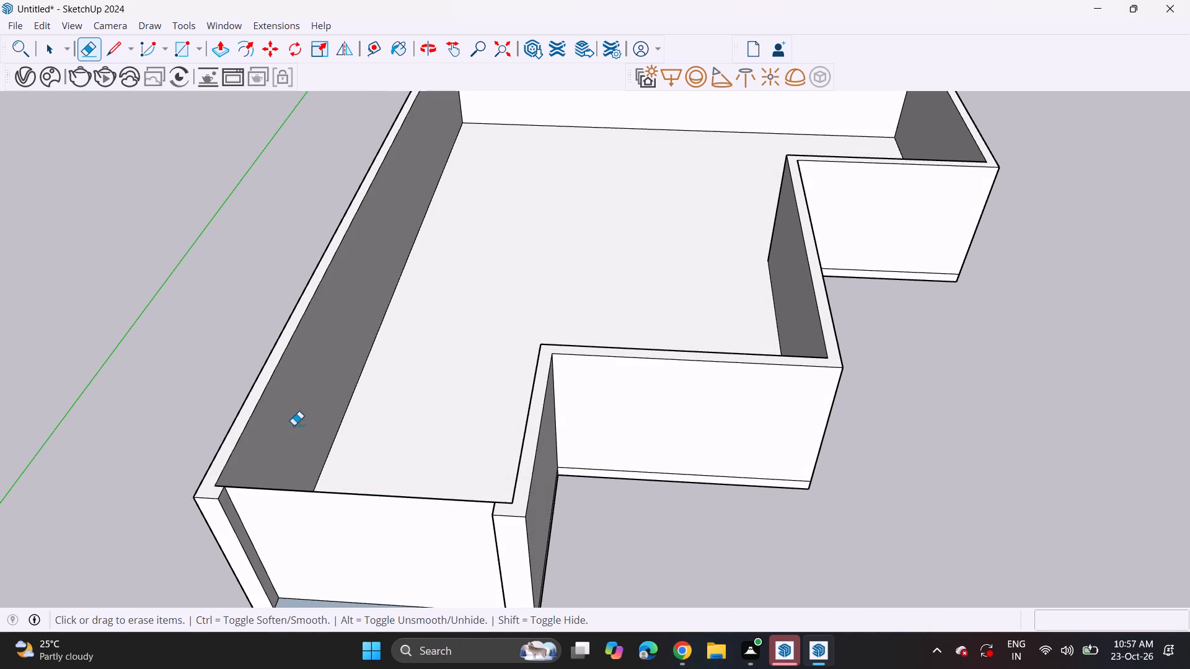
{"action": "left_click", "coordinate": [353, 489]}
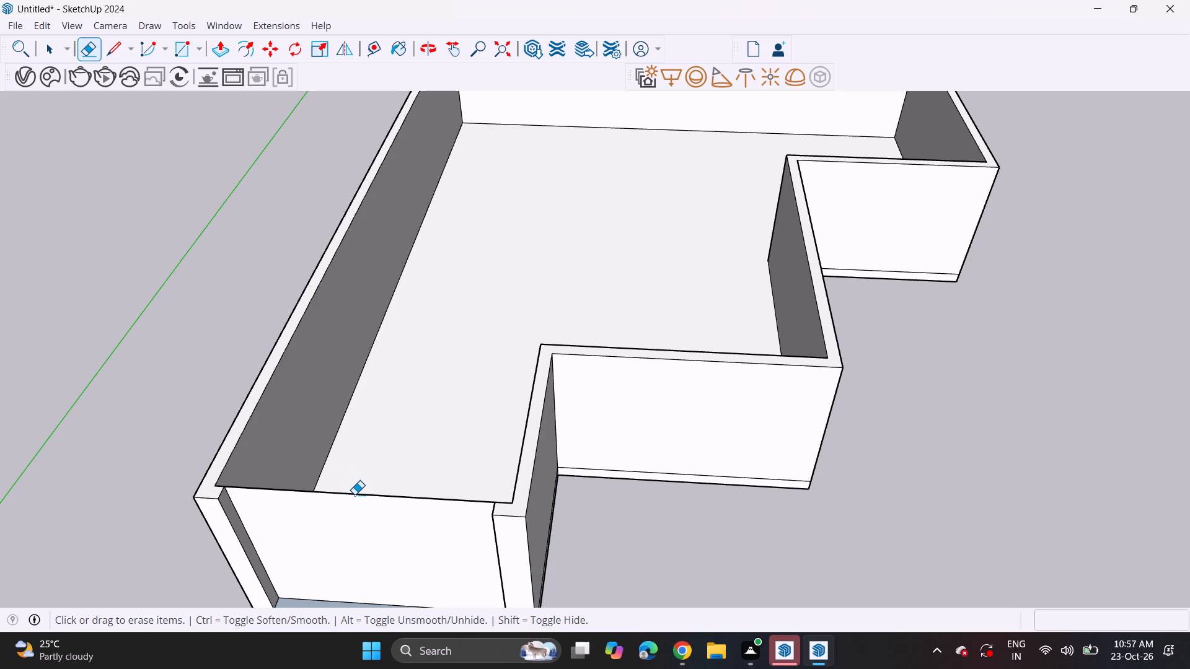
{"action": "left_click", "coordinate": [357, 494]}
Draw a rectangle about 10' 9" wide on the middle wing's front face, from the plinth line near the inner corner to the wall top.
{"action": "middle_click_drag", "start_coordinate": [365, 489], "coordinate": [405, 304]}
{"action": "scroll", "coordinate": [405, 316], "scroll_direction": "up", "scroll_amount": 1}
{"action": "scroll", "coordinate": [396, 300], "scroll_direction": "down", "scroll_amount": 6}
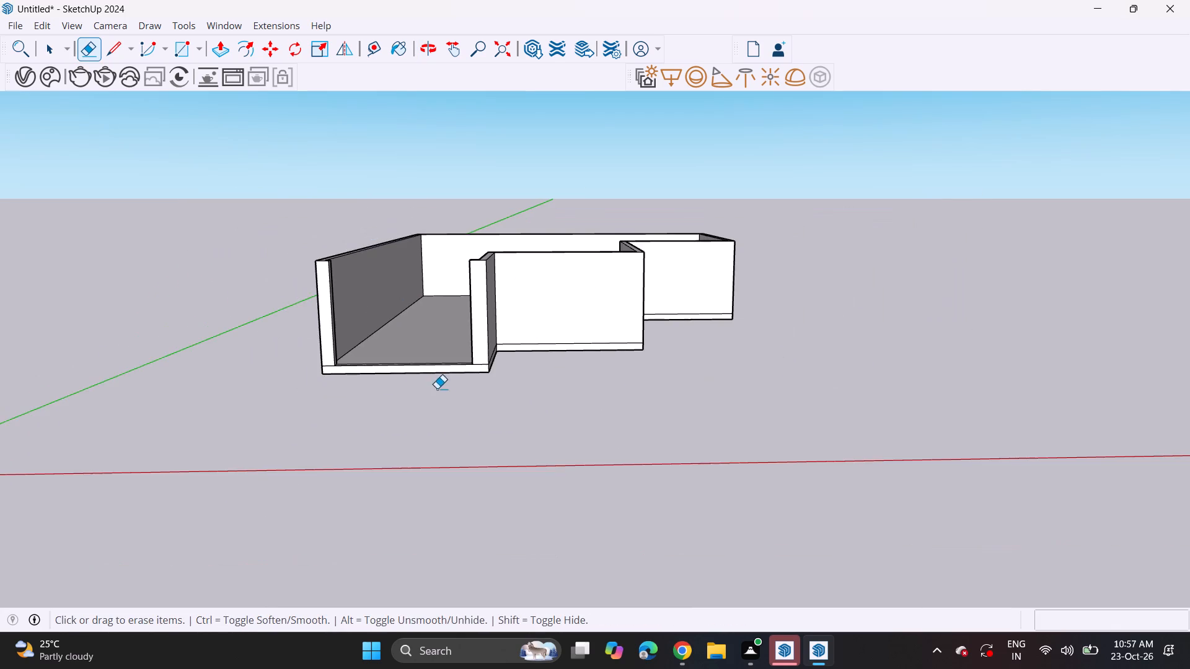
{"action": "middle_click_drag", "start_coordinate": [442, 385], "coordinate": [335, 485]}
{"action": "middle_click_drag", "start_coordinate": [341, 470], "coordinate": [383, 434]}
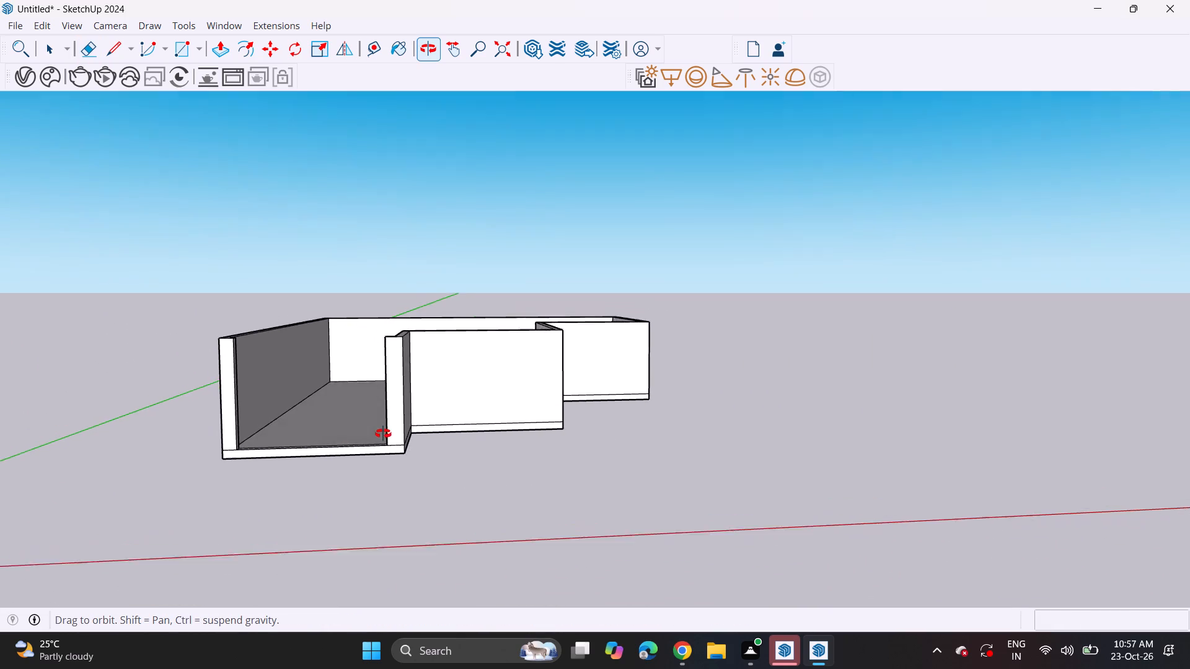
{"action": "middle_click_drag", "start_coordinate": [383, 434], "coordinate": [388, 441]}
{"action": "left_click", "coordinate": [183, 51]}
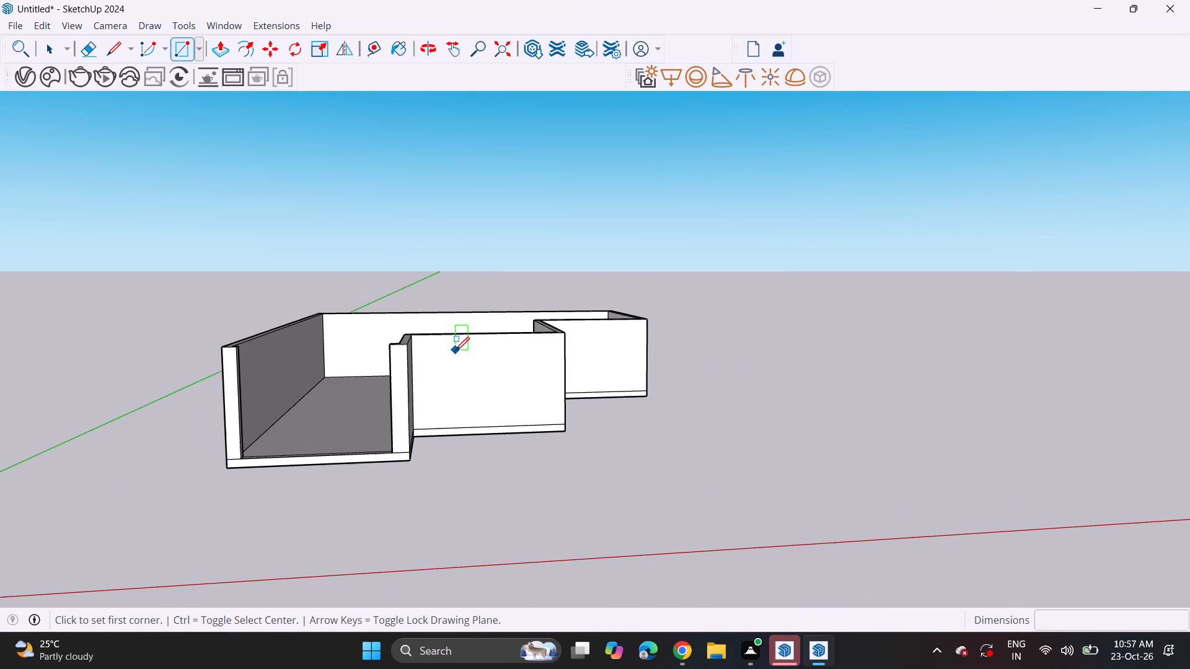
{"action": "middle_click_drag", "start_coordinate": [456, 351], "coordinate": [420, 338]}
{"action": "scroll", "coordinate": [405, 331], "scroll_direction": "up", "scroll_amount": 5}
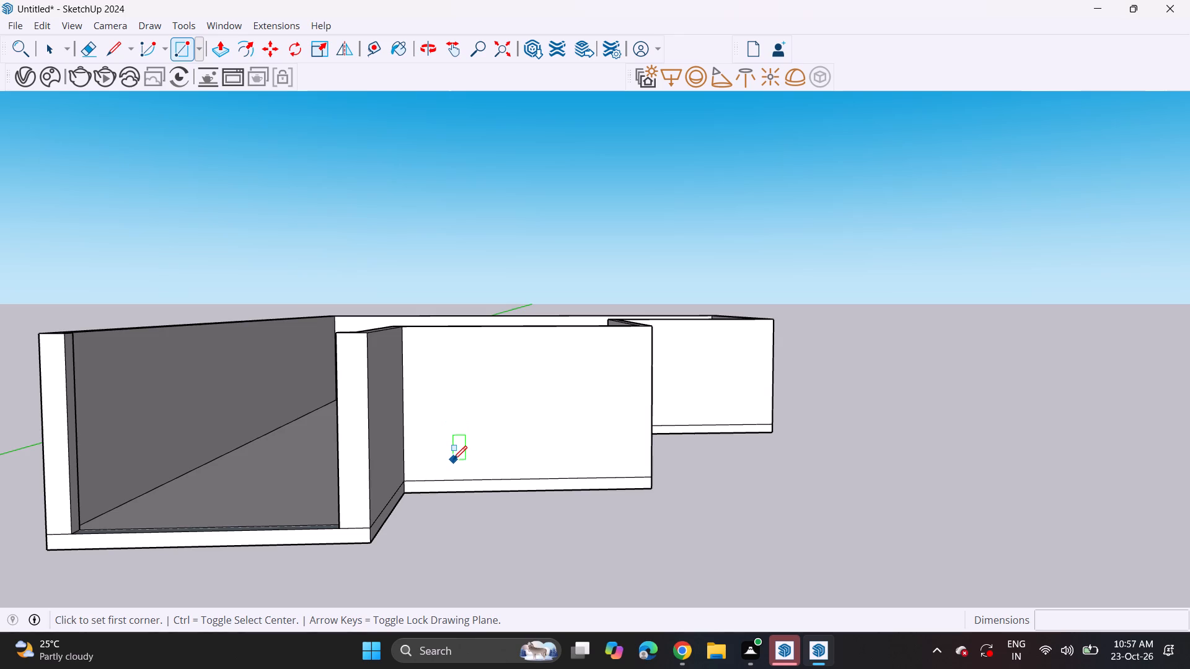
{"action": "scroll", "coordinate": [453, 460], "scroll_direction": "up", "scroll_amount": 4}
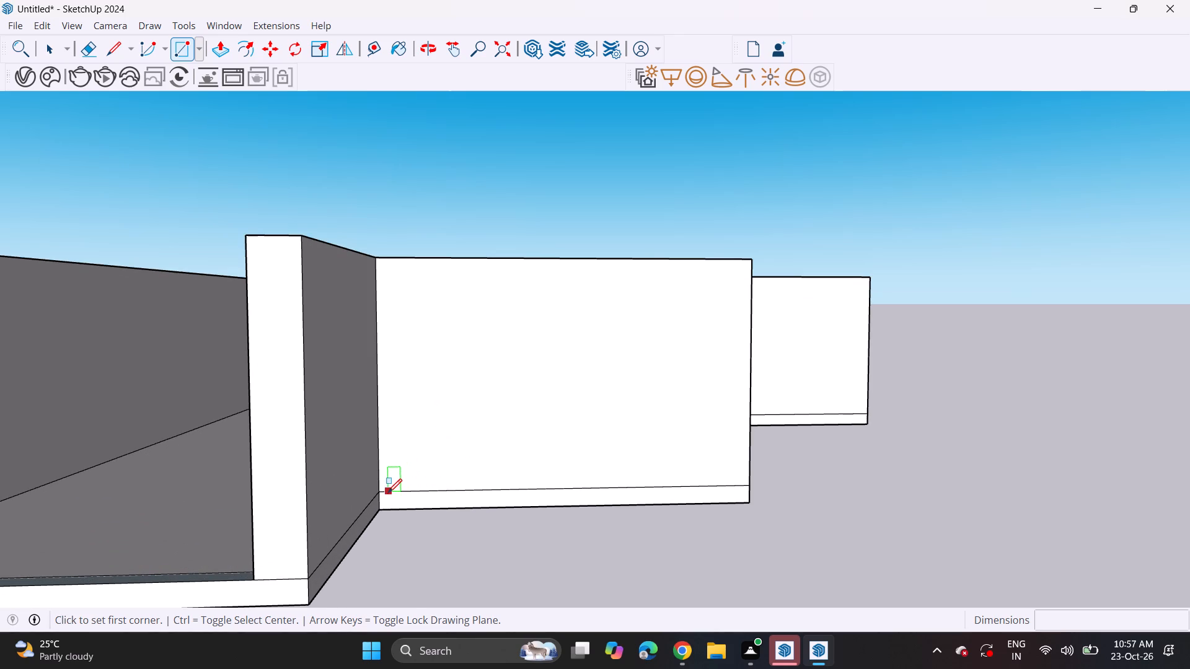
{"action": "left_click", "coordinate": [388, 492]}
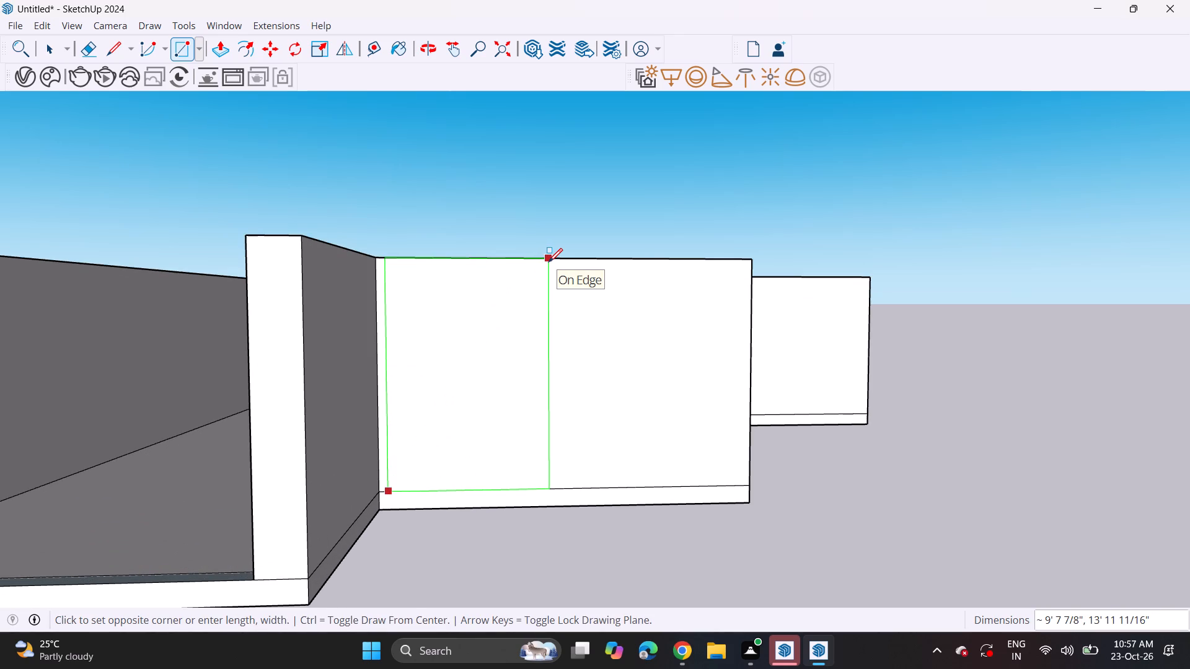
{"action": "left_click", "coordinate": [562, 261]}
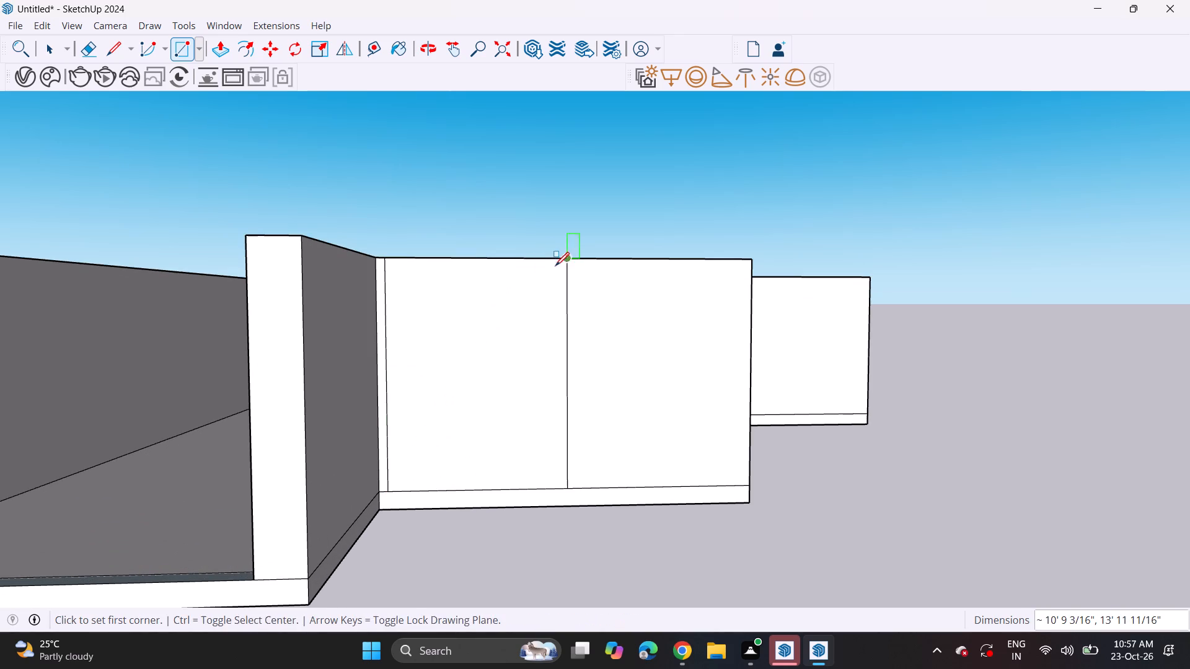
Push the middle wing's rectangle about 1' through the wall and erase its remaining top edge to leave an open gap.
{"action": "middle_click_drag", "start_coordinate": [518, 260], "coordinate": [478, 400]}
{"action": "left_click", "coordinate": [216, 40]}
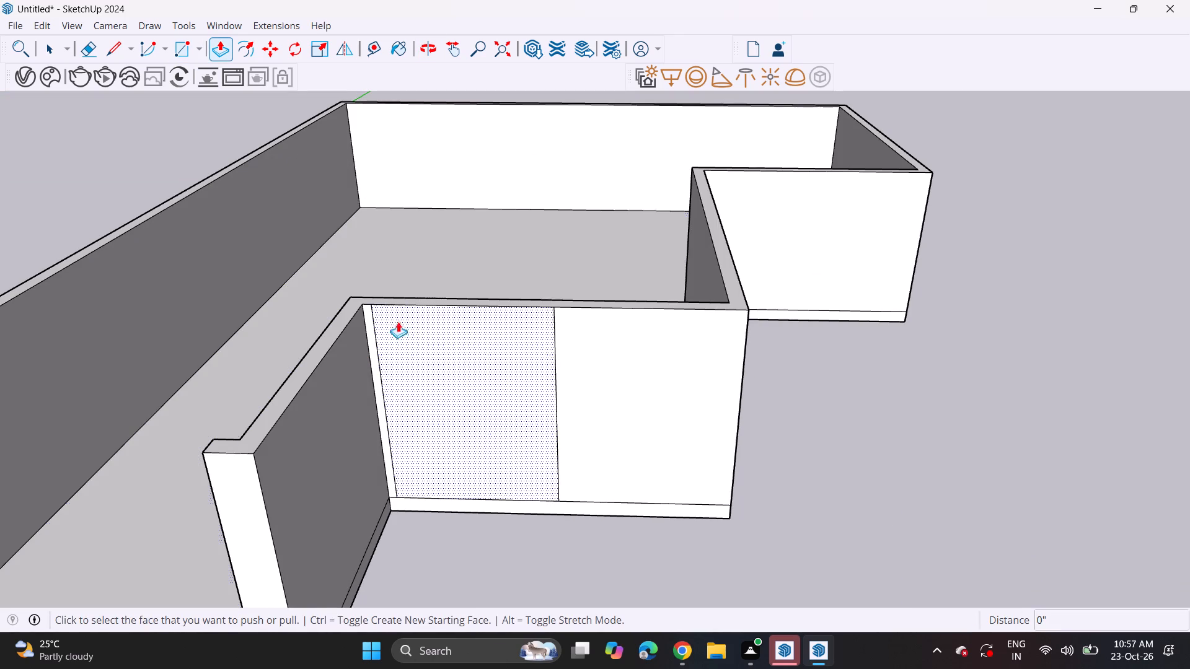
{"action": "left_click", "coordinate": [405, 395]}
{"action": "left_click", "coordinate": [421, 348]}
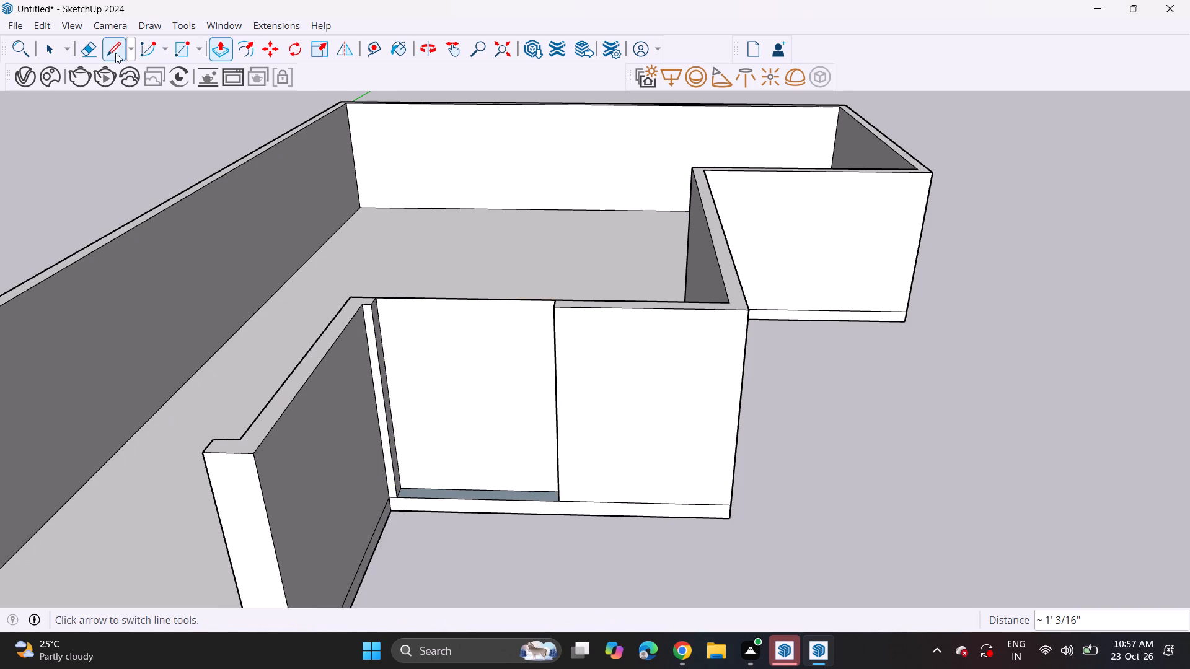
{"action": "left_click", "coordinate": [87, 45]}
{"action": "left_click", "coordinate": [418, 299]}
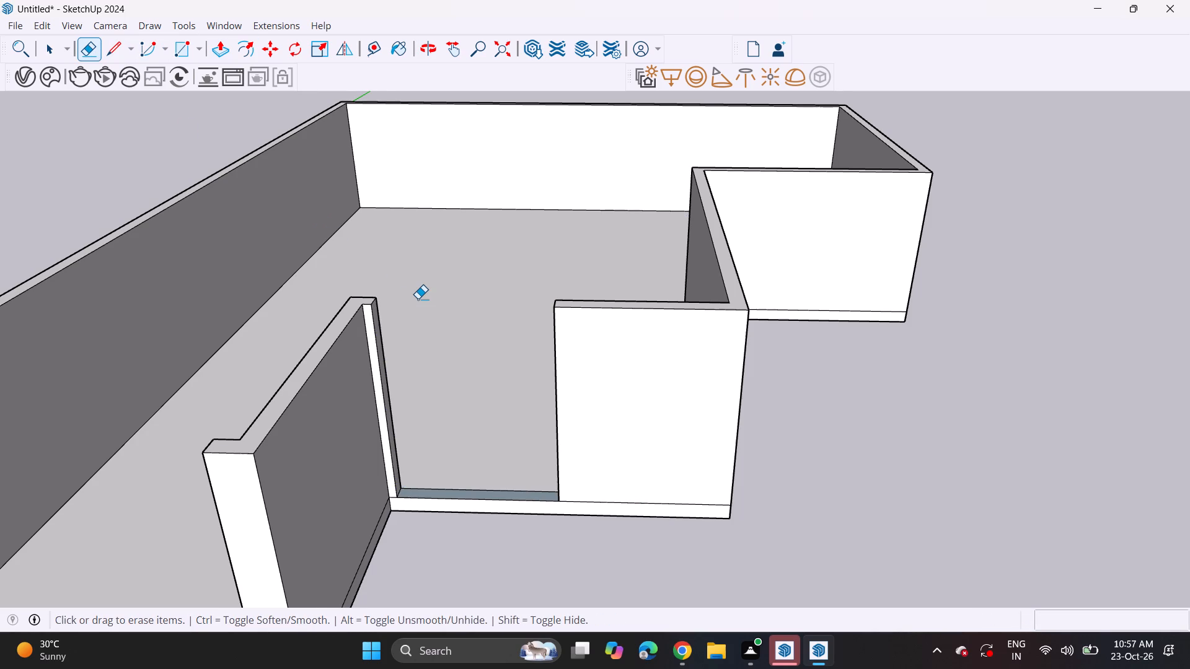
Examine the two front wall openings from eye level and from above.
{"action": "scroll", "coordinate": [420, 297], "scroll_direction": "down", "scroll_amount": 7}
{"action": "scroll", "coordinate": [429, 369], "scroll_direction": "up", "scroll_amount": 3}
{"action": "middle_click_drag", "start_coordinate": [433, 365], "coordinate": [474, 221]}
{"action": "scroll", "coordinate": [474, 221], "scroll_direction": "down", "scroll_amount": 2}
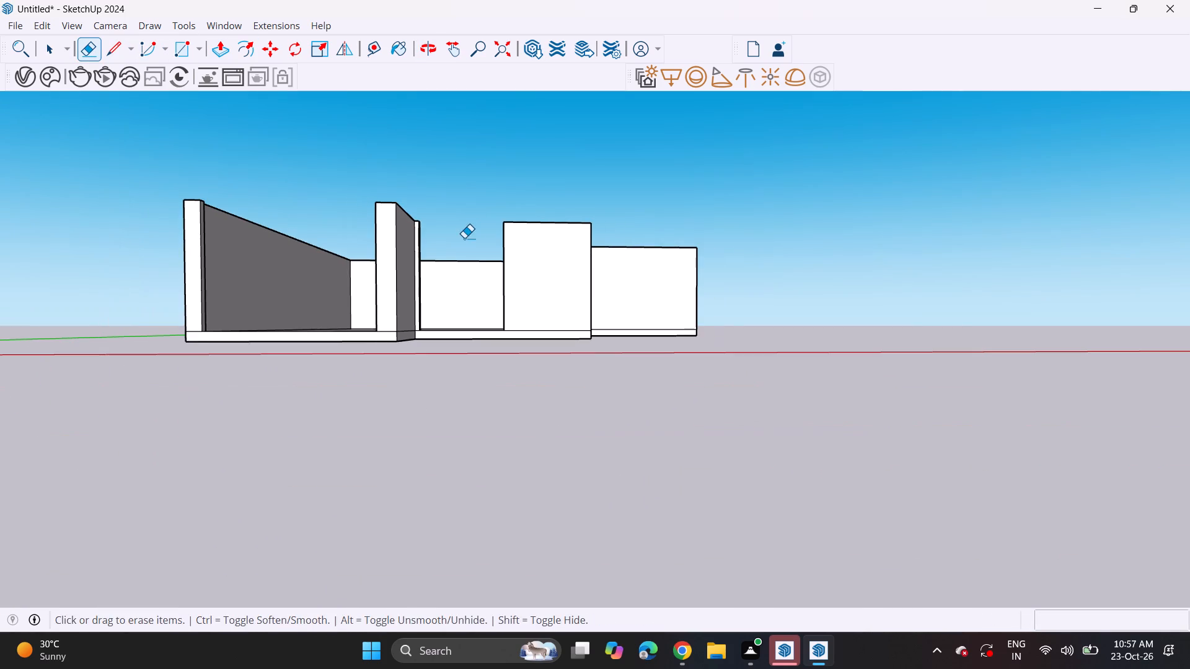
{"action": "middle_click_drag", "start_coordinate": [464, 238], "coordinate": [439, 331]}
{"action": "middle_click_drag", "start_coordinate": [440, 331], "coordinate": [467, 312]}
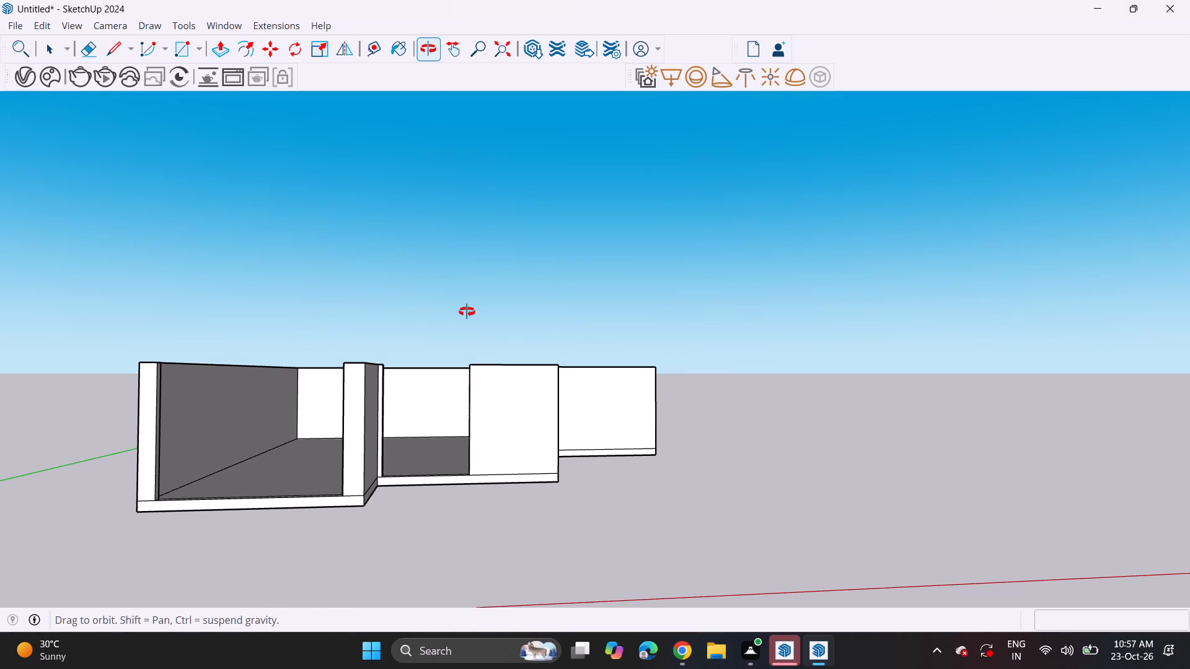
{"action": "middle_click_drag", "start_coordinate": [467, 312], "coordinate": [458, 312]}
{"action": "scroll", "coordinate": [457, 312], "scroll_direction": "down", "scroll_amount": 3}
{"action": "middle_click_drag", "start_coordinate": [415, 304], "coordinate": [408, 409]}
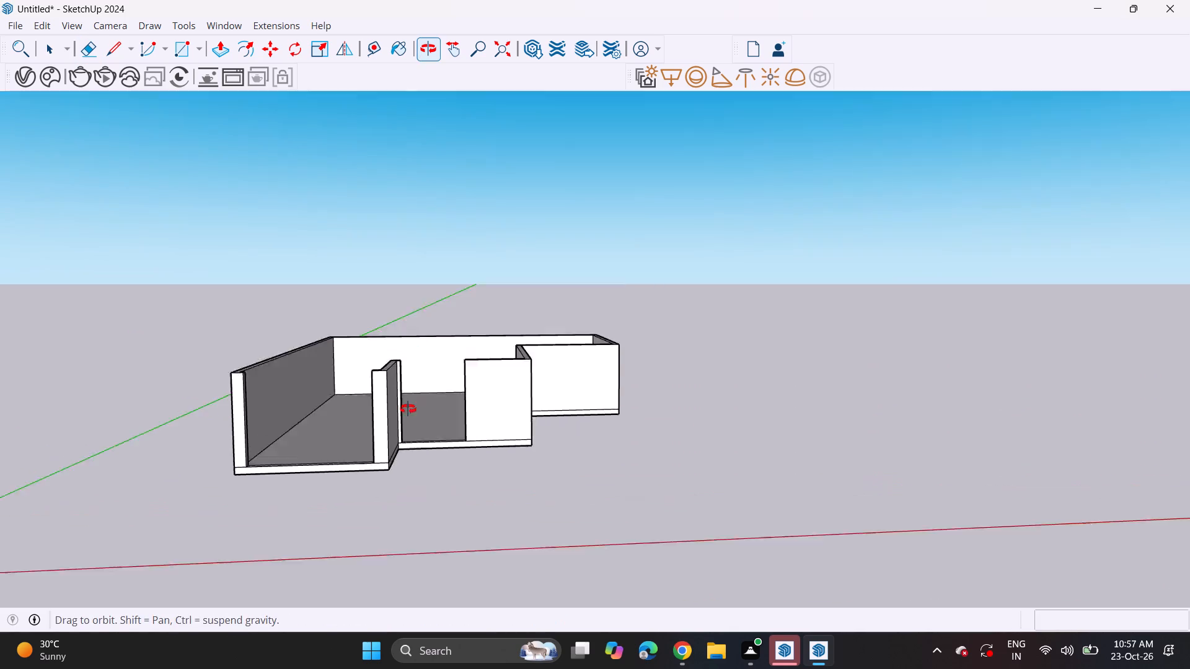
{"action": "middle_click_drag", "start_coordinate": [408, 409], "coordinate": [408, 411]}
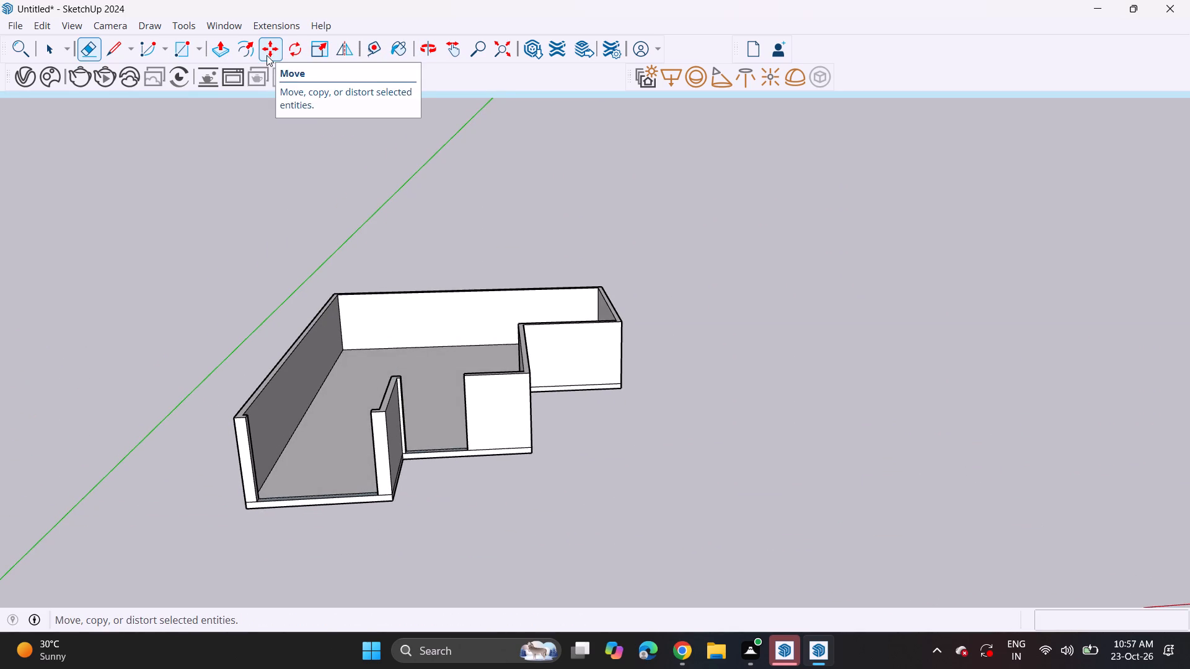
Draw an upright Rotated Rectangle along the back wall's outer top edge, from corner to corner and 6" high.
{"action": "left_click", "coordinate": [200, 48]}
{"action": "left_click", "coordinate": [213, 95]}
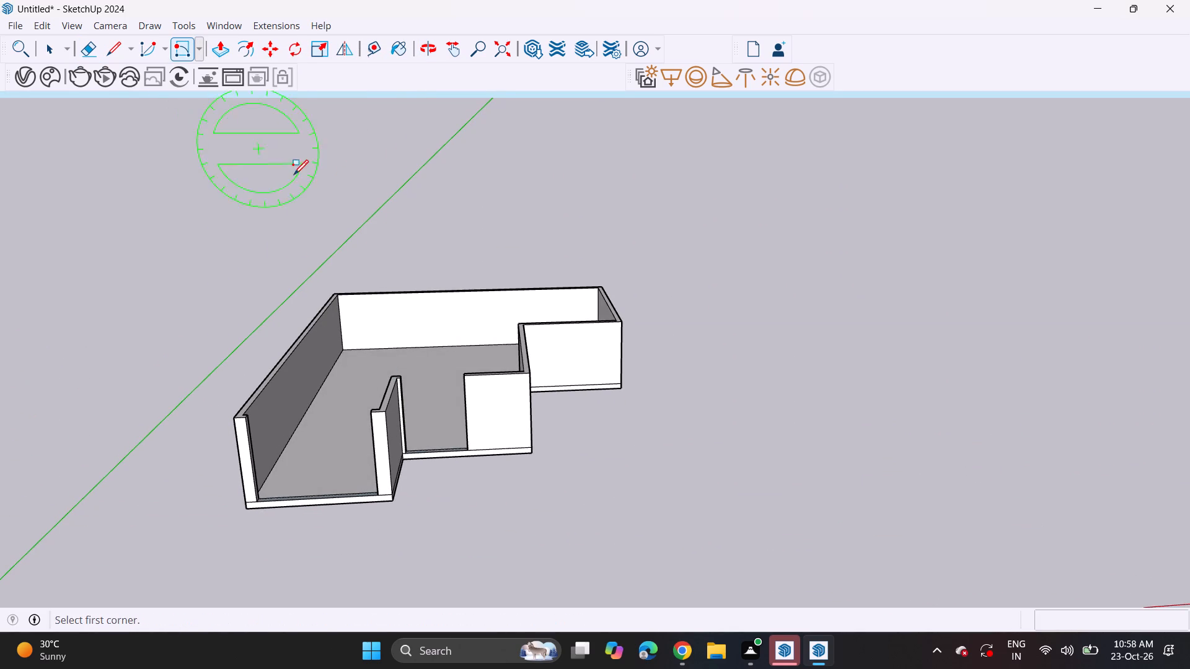
{"action": "middle_click_drag", "start_coordinate": [301, 182], "coordinate": [310, 297]}
{"action": "scroll", "coordinate": [308, 304], "scroll_direction": "down", "scroll_amount": 1}
{"action": "scroll", "coordinate": [309, 256], "scroll_direction": "up", "scroll_amount": 6}
{"action": "left_click", "coordinate": [321, 248]}
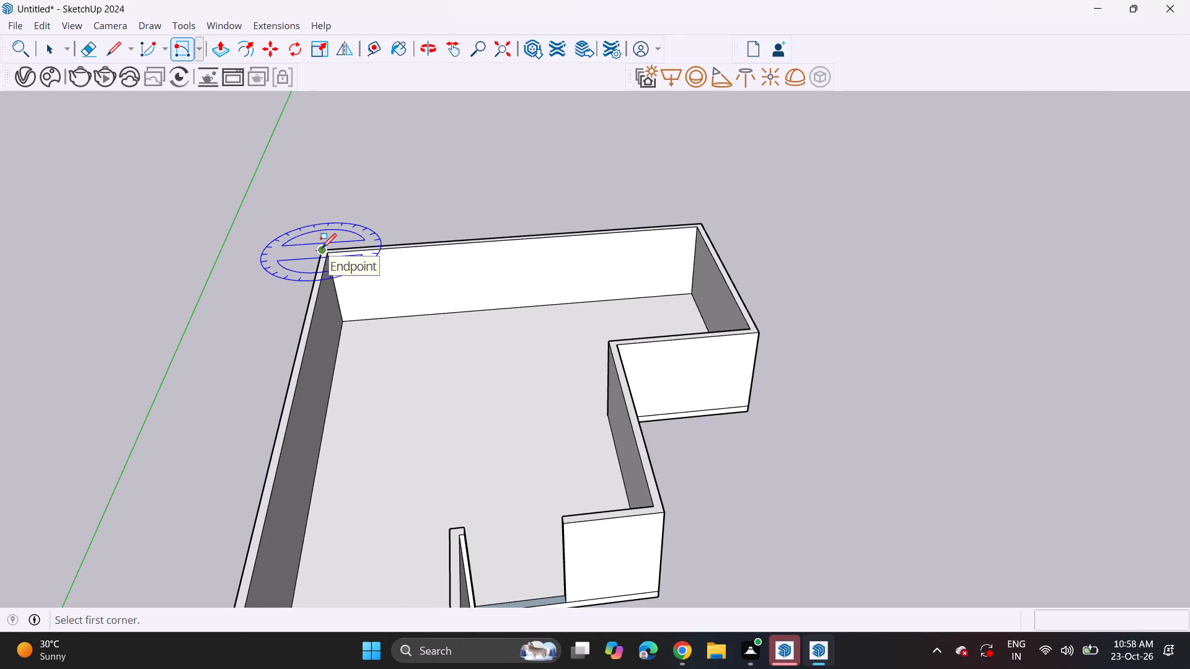
{"action": "left_click", "coordinate": [701, 222]}
{"action": "key", "text": "6"}
{"action": "key", "text": "Return"}
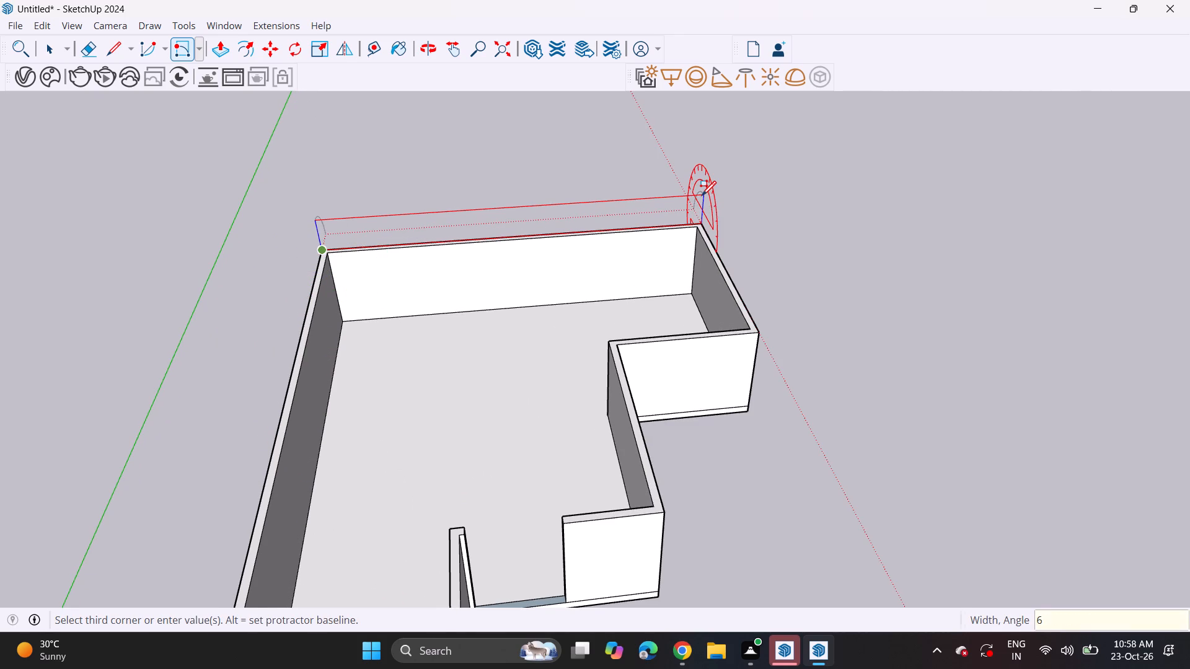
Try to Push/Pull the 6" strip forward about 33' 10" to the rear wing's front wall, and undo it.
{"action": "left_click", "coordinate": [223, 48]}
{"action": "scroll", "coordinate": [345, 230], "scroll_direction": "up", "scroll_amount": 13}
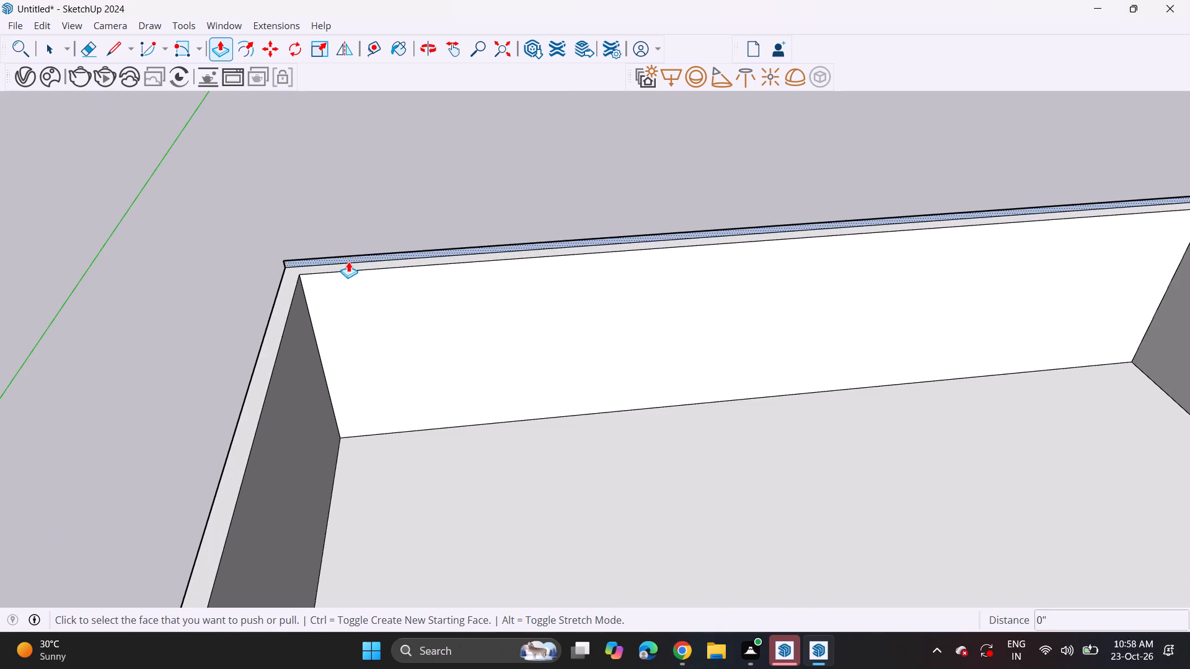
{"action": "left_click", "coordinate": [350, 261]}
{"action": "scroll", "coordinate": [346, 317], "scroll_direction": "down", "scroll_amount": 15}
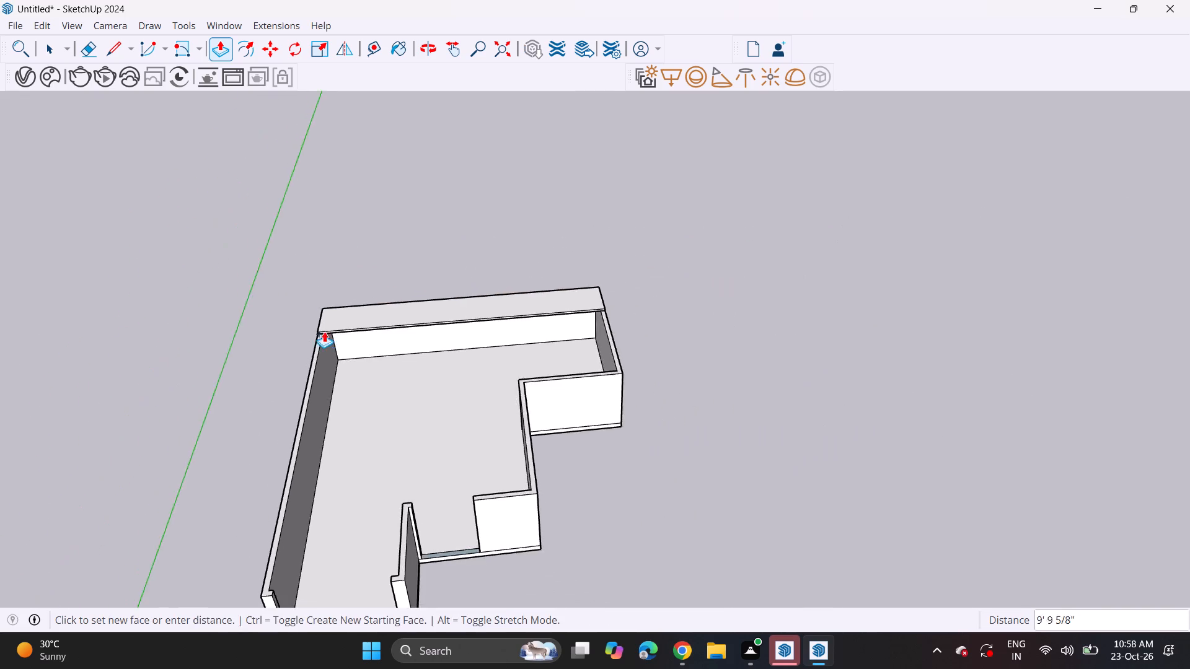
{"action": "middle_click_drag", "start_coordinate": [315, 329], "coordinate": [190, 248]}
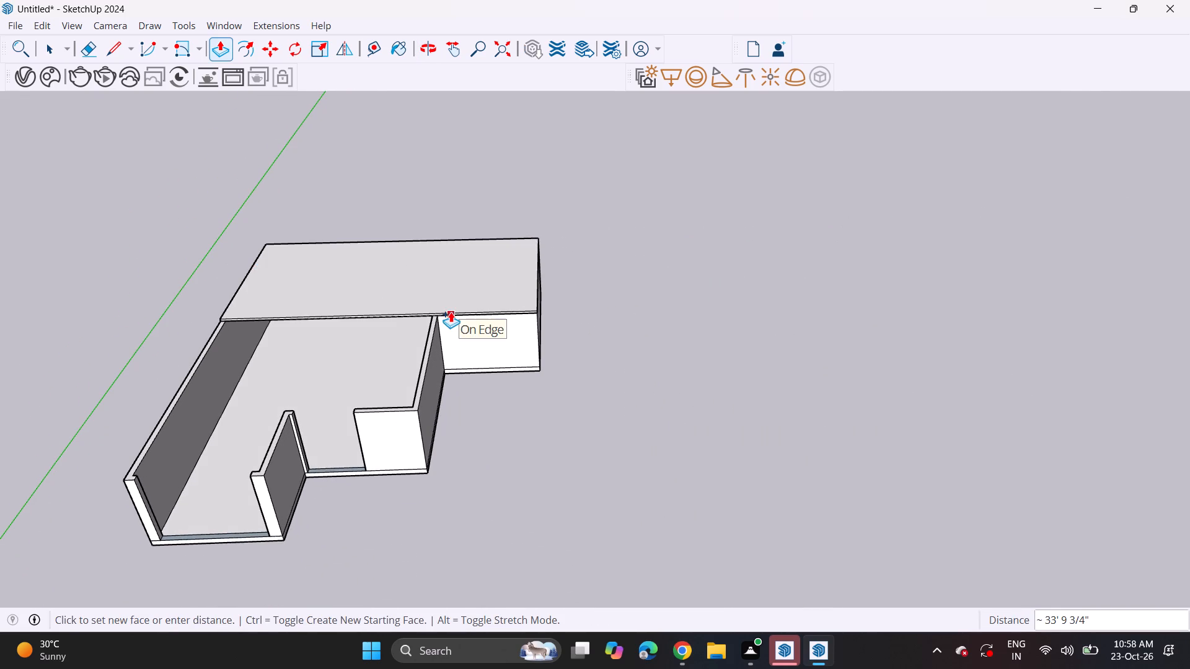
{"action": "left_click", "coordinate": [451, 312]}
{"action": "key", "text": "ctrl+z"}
Push/Pull the 6" strip forward 81' 3 7/16" to the projecting front wing's face, forming a roof slab over the whole building.
{"action": "scroll", "coordinate": [439, 265], "scroll_direction": "up", "scroll_amount": 6}
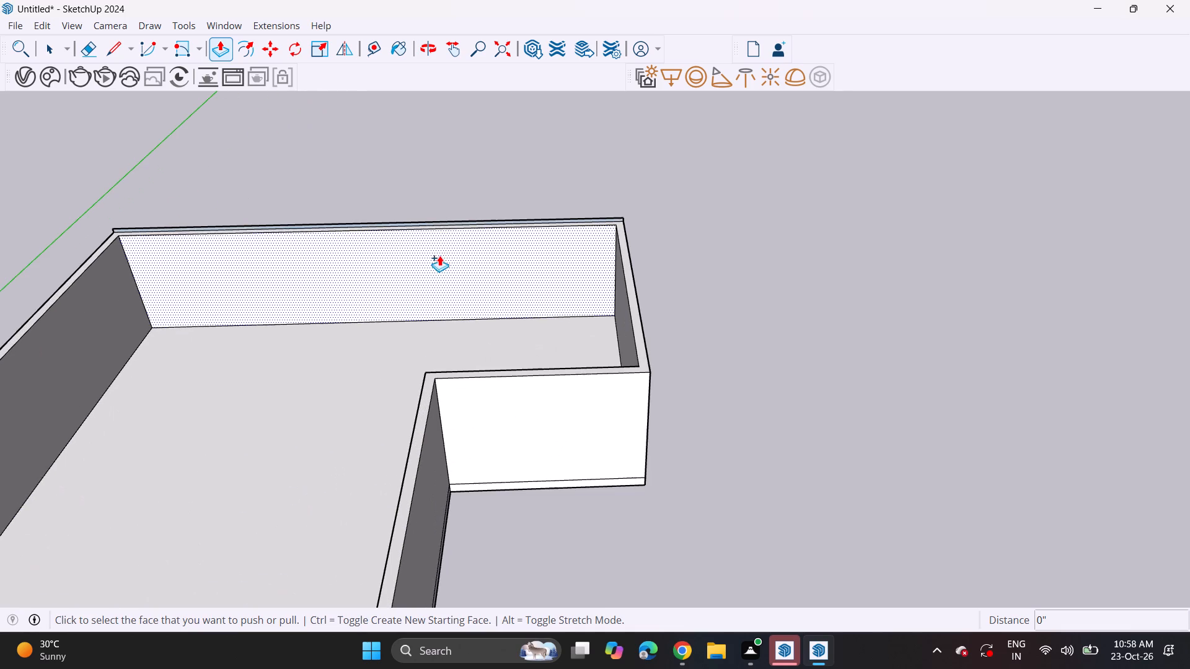
{"action": "left_click", "coordinate": [443, 224]}
{"action": "scroll", "coordinate": [420, 380], "scroll_direction": "down", "scroll_amount": 8}
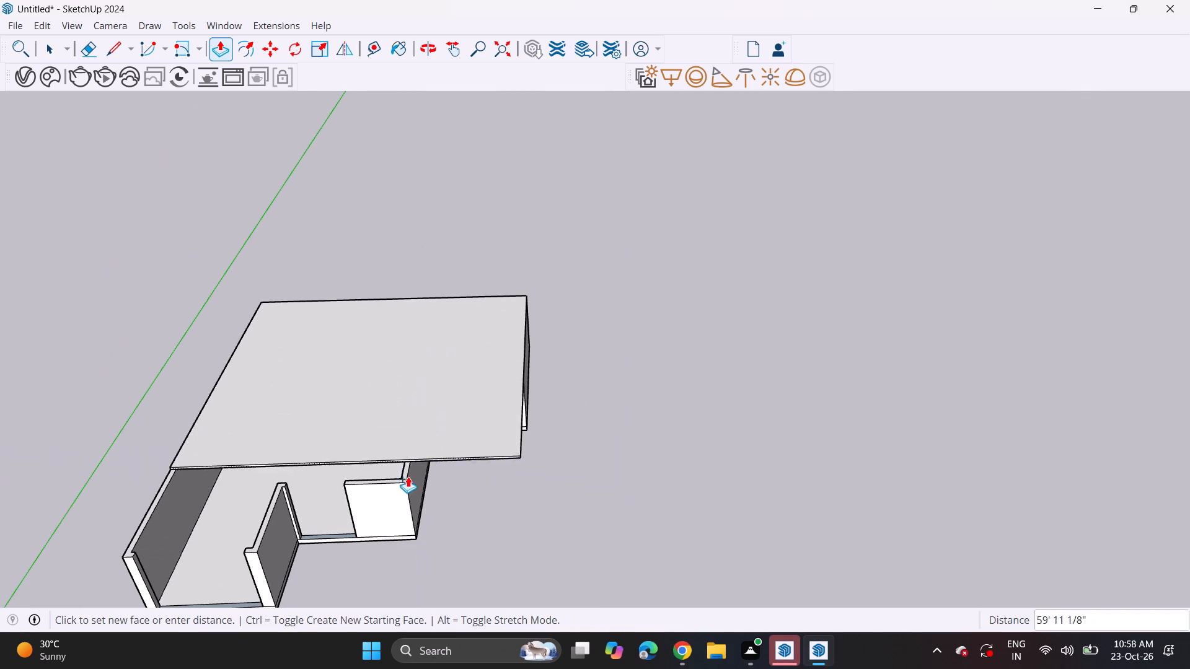
{"action": "middle_click_drag", "start_coordinate": [390, 507], "coordinate": [453, 243]}
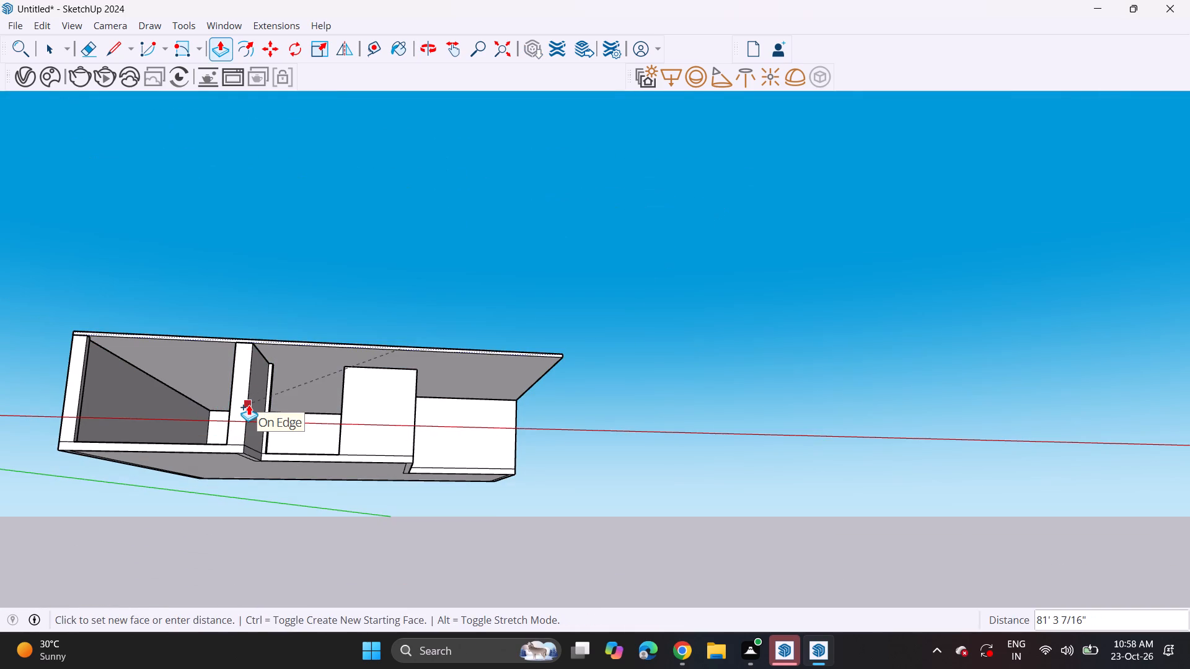
{"action": "left_click", "coordinate": [249, 404]}
Examine the roof slab and its overhang above the stepped front walls.
{"action": "middle_click_drag", "start_coordinate": [317, 321], "coordinate": [319, 374]}
{"action": "scroll", "coordinate": [317, 379], "scroll_direction": "down", "scroll_amount": 5}
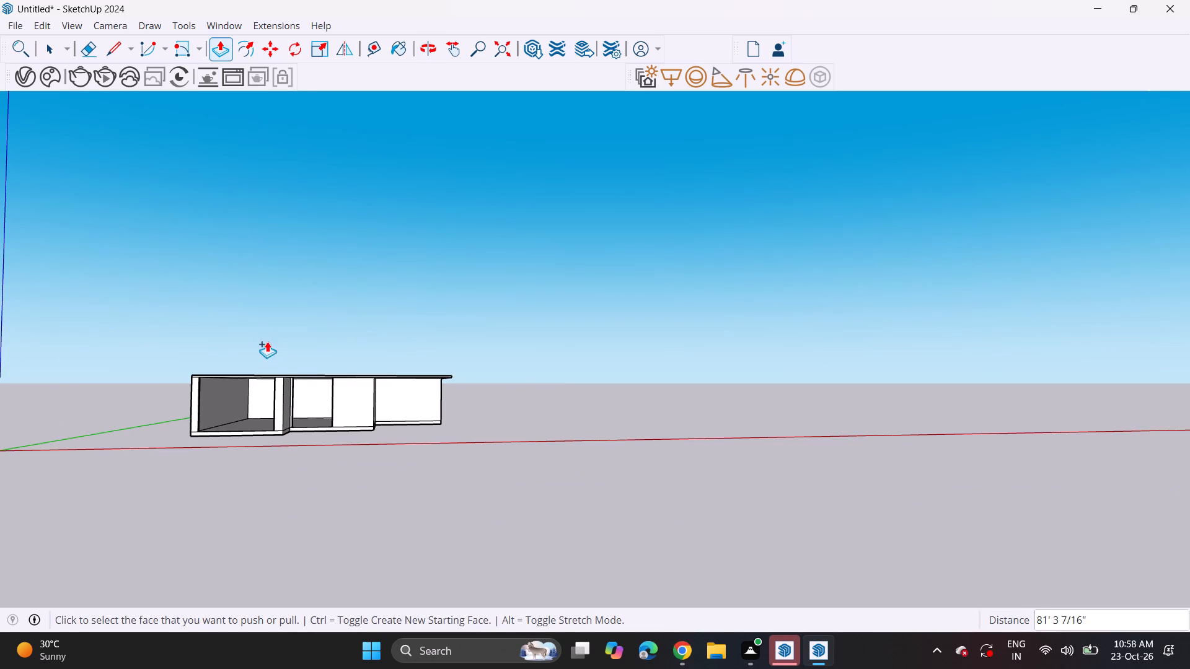
{"action": "middle_click_drag", "start_coordinate": [228, 321], "coordinate": [421, 390]}
{"action": "scroll", "coordinate": [228, 321], "scroll_direction": "up", "scroll_amount": 1, "text": "shift"}
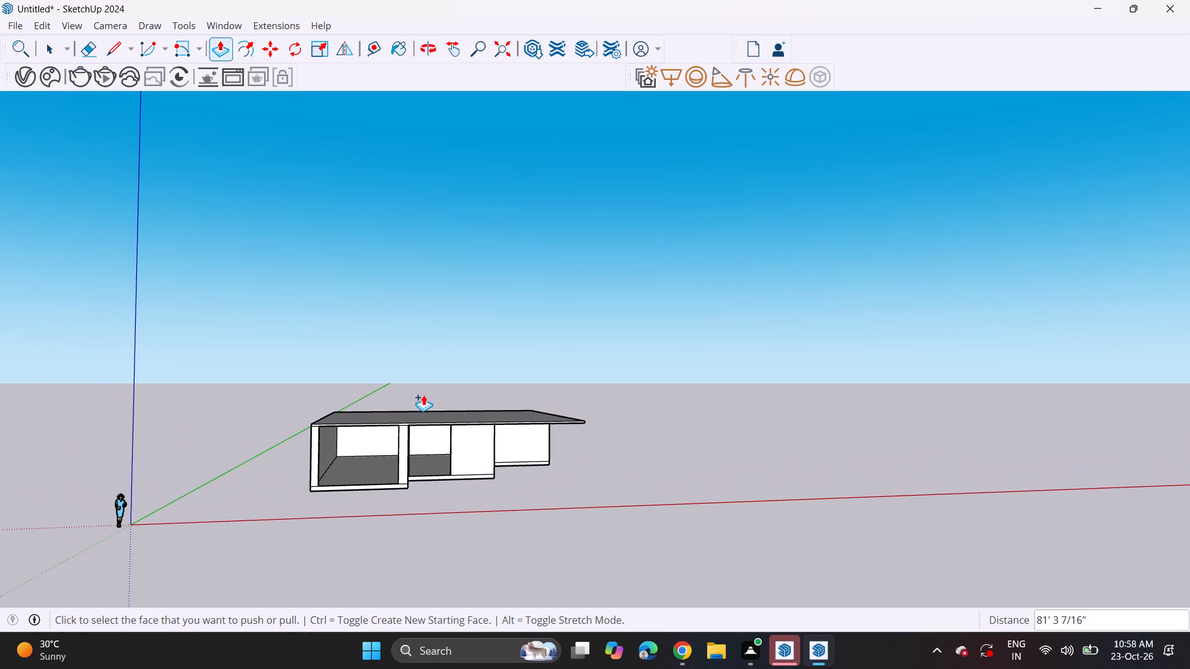
{"action": "middle_click_drag", "start_coordinate": [403, 395], "coordinate": [402, 369]}
{"action": "scroll", "coordinate": [402, 369], "scroll_direction": "up", "scroll_amount": 1}
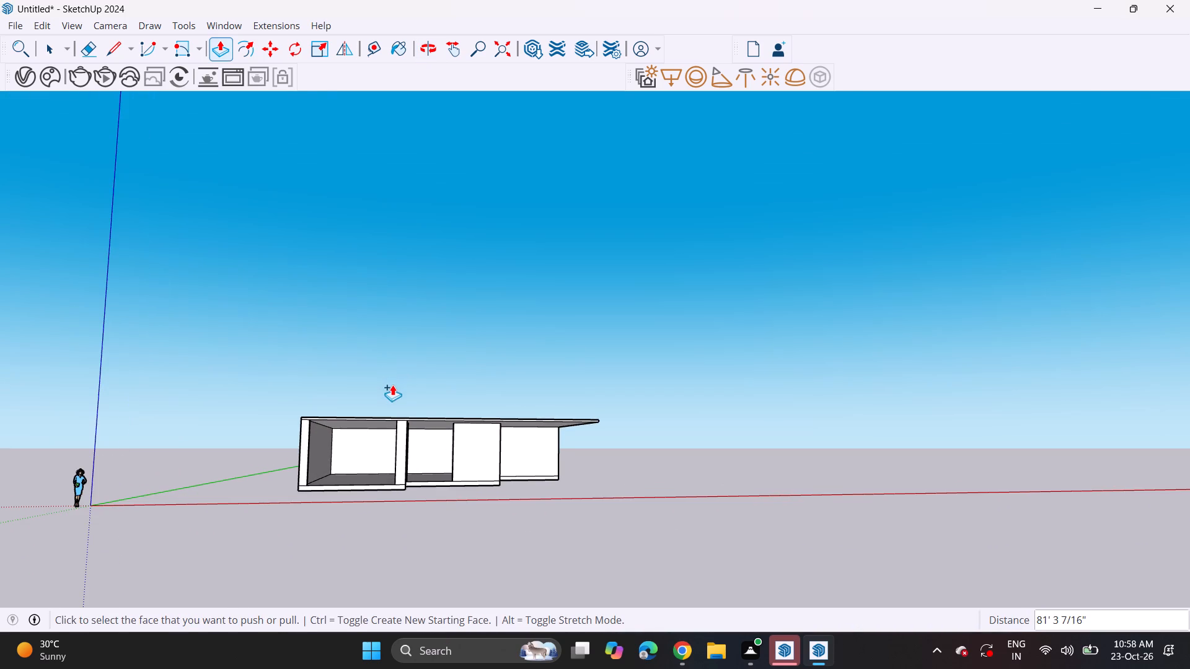
{"action": "middle_click_drag", "start_coordinate": [398, 385], "coordinate": [379, 408]}
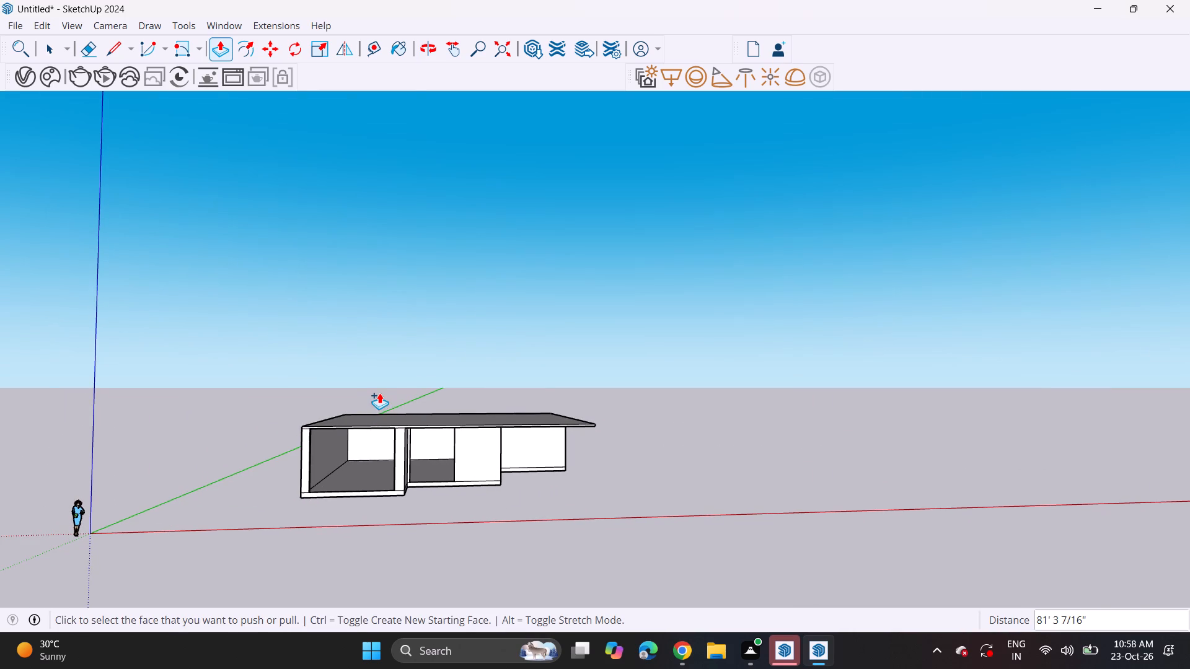
Offset the outline of the roof slab's top face inward by about 1' 1".
{"action": "middle_click_drag", "start_coordinate": [371, 386], "coordinate": [337, 446]}
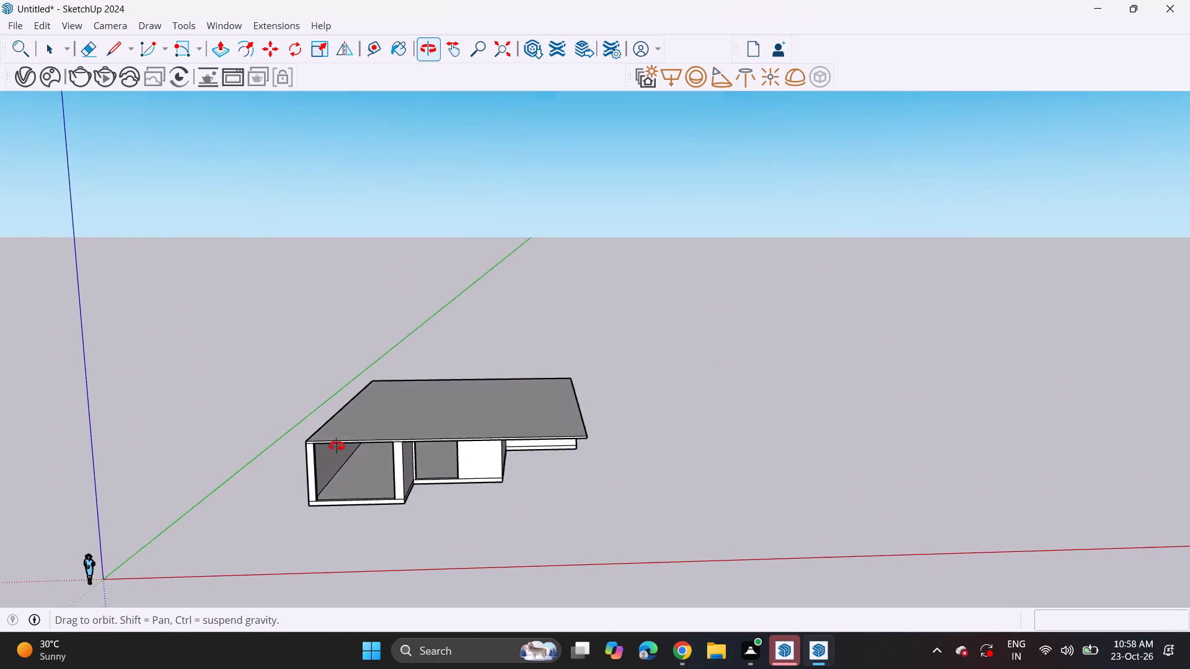
{"action": "middle_click_drag", "start_coordinate": [337, 446], "coordinate": [368, 472]}
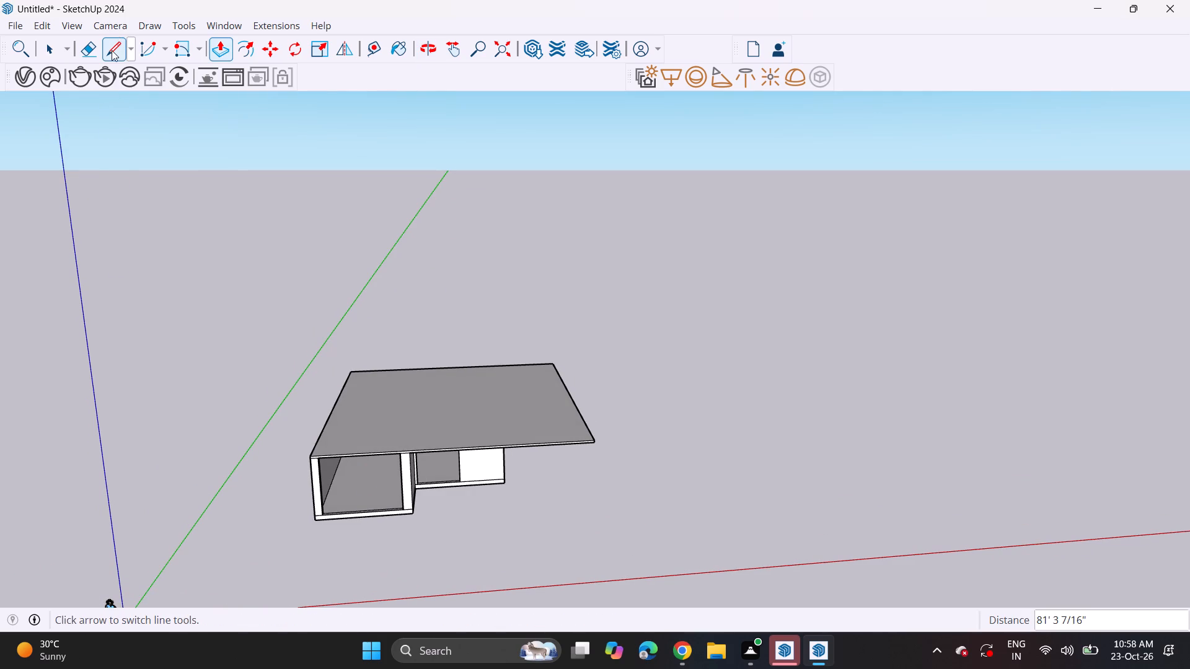
{"action": "left_click", "coordinate": [250, 53]}
{"action": "middle_click_drag", "start_coordinate": [381, 396], "coordinate": [361, 490]}
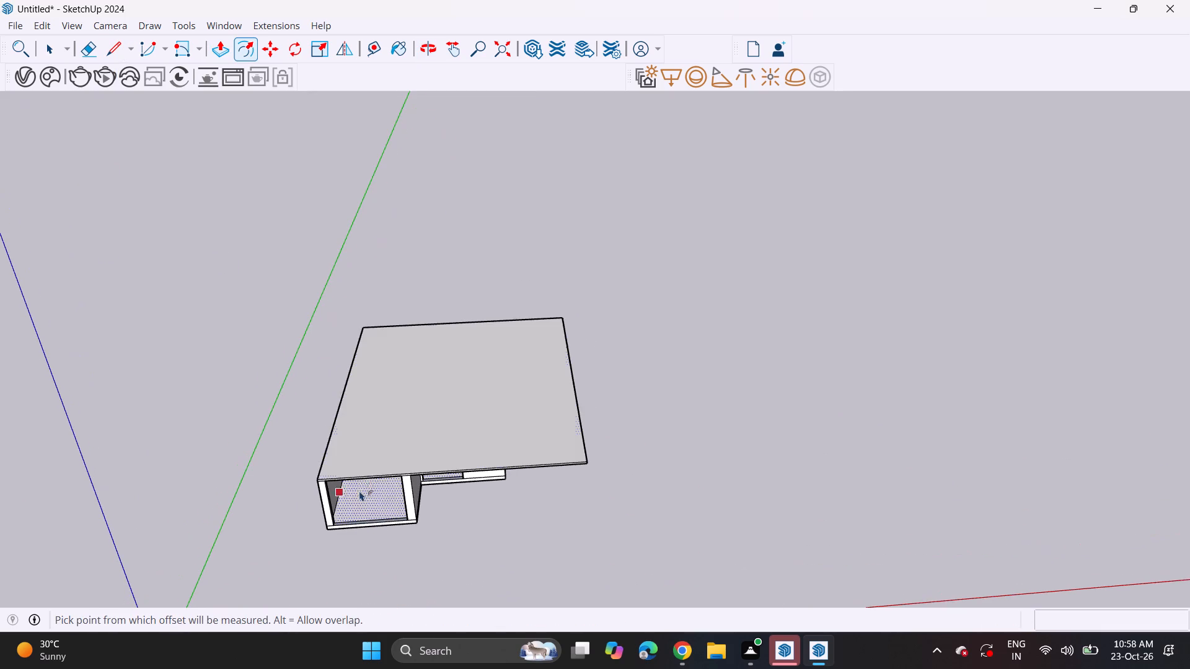
{"action": "left_click", "coordinate": [355, 396]}
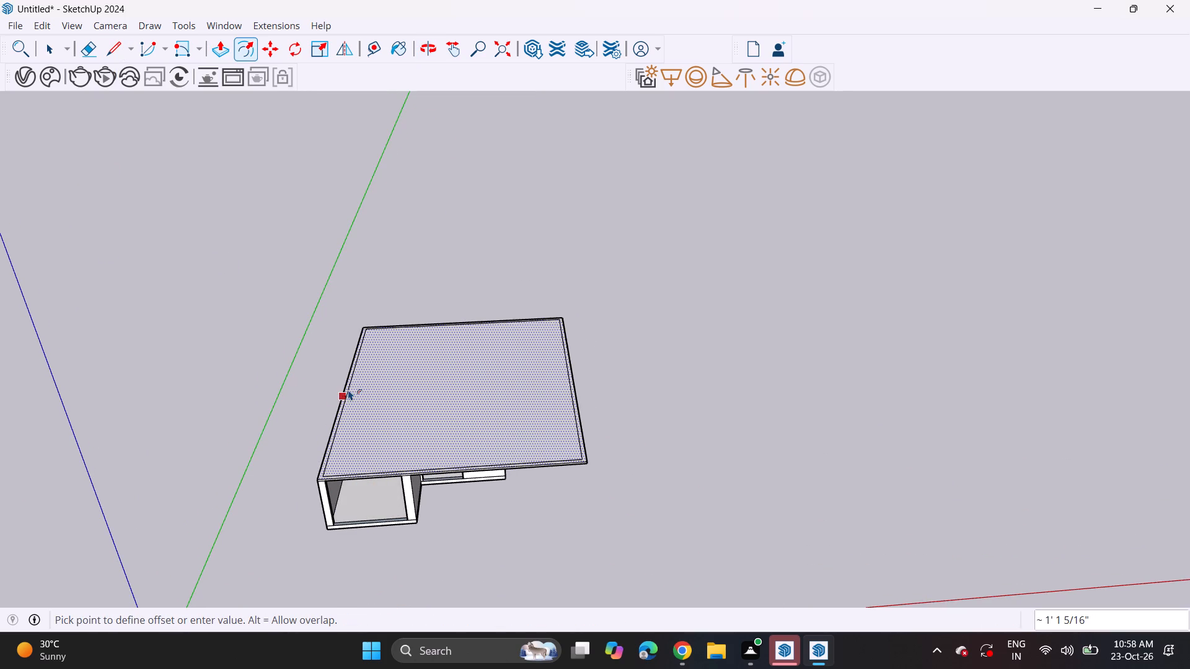
{"action": "left_click", "coordinate": [348, 390]}
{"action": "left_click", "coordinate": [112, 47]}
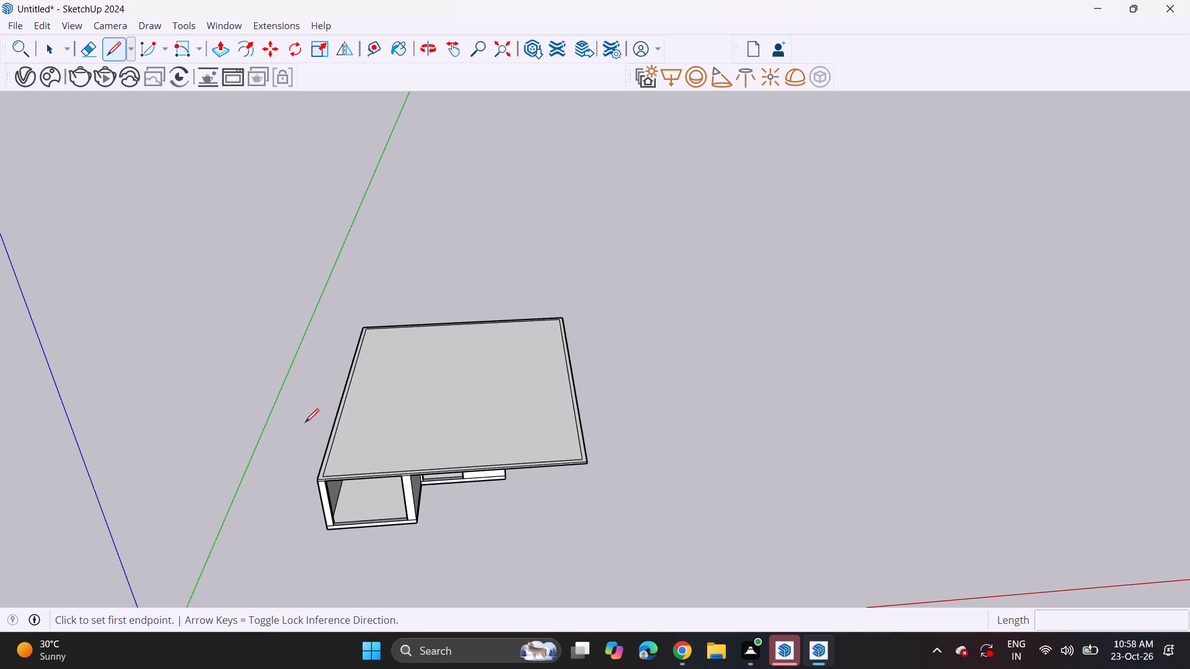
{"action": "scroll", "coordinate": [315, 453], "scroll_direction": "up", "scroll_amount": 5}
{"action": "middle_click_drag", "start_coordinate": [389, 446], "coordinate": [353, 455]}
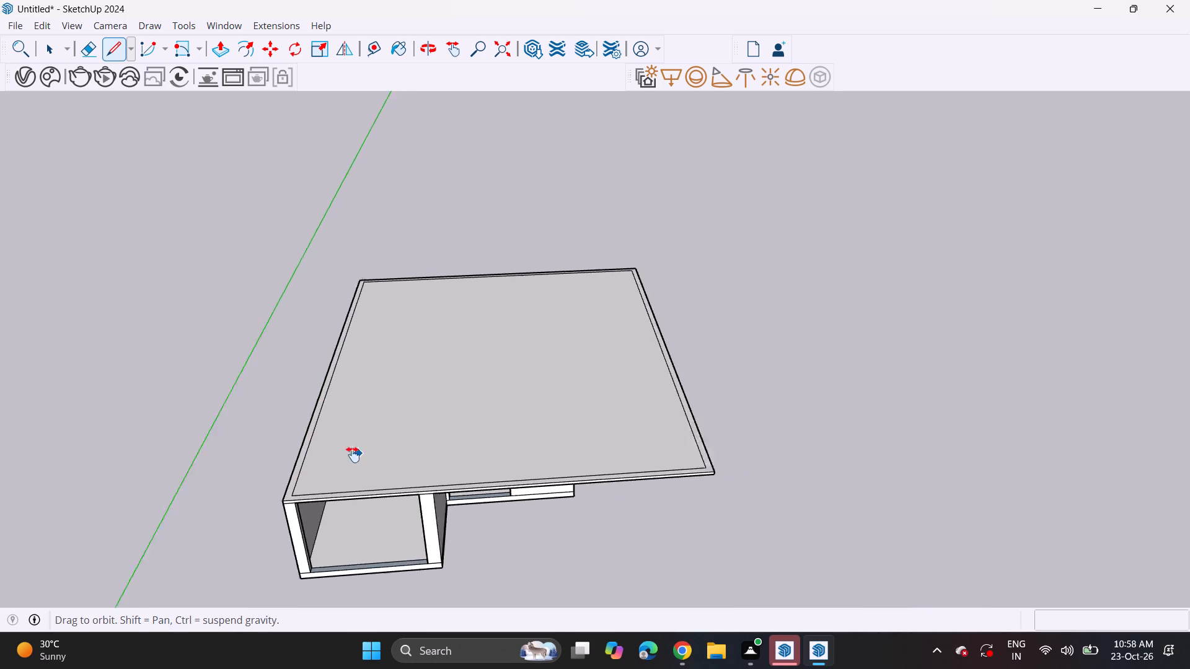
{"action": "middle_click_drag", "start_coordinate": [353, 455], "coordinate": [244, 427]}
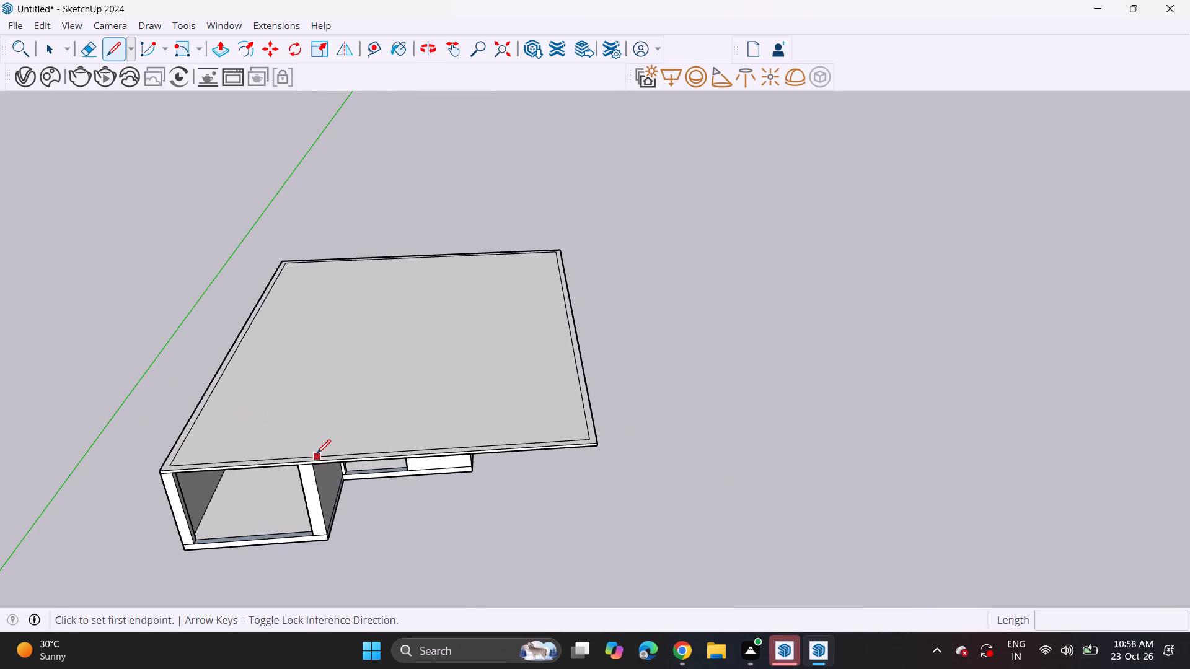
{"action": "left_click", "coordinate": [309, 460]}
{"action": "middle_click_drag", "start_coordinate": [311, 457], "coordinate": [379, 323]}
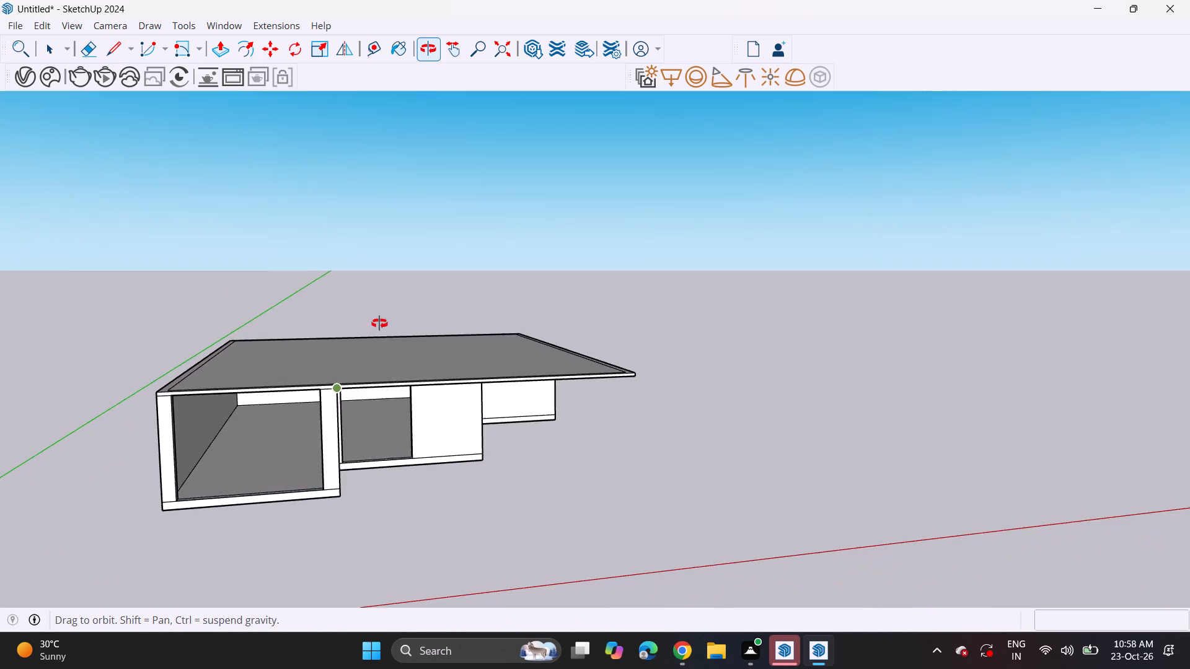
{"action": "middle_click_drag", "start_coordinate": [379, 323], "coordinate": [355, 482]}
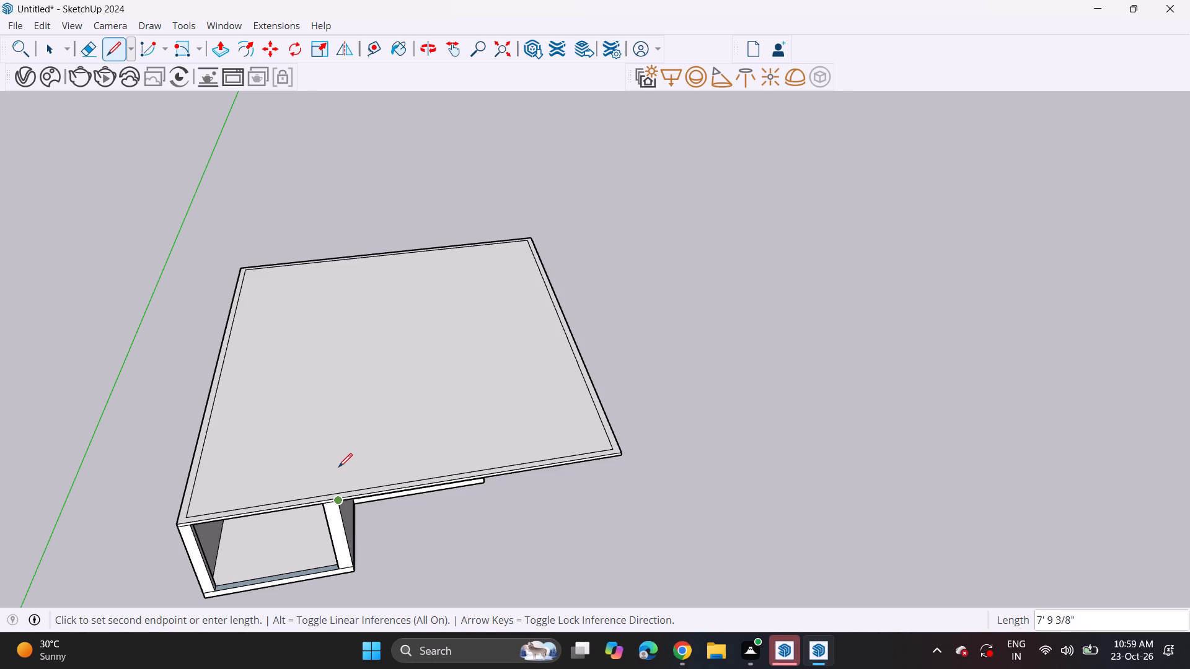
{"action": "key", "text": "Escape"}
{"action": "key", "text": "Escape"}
Draw a stepped line across the roof following the front walls, from the front edge above the front wing's inner corner to the side edge.
{"action": "scroll", "coordinate": [340, 507], "scroll_direction": "up", "scroll_amount": 14}
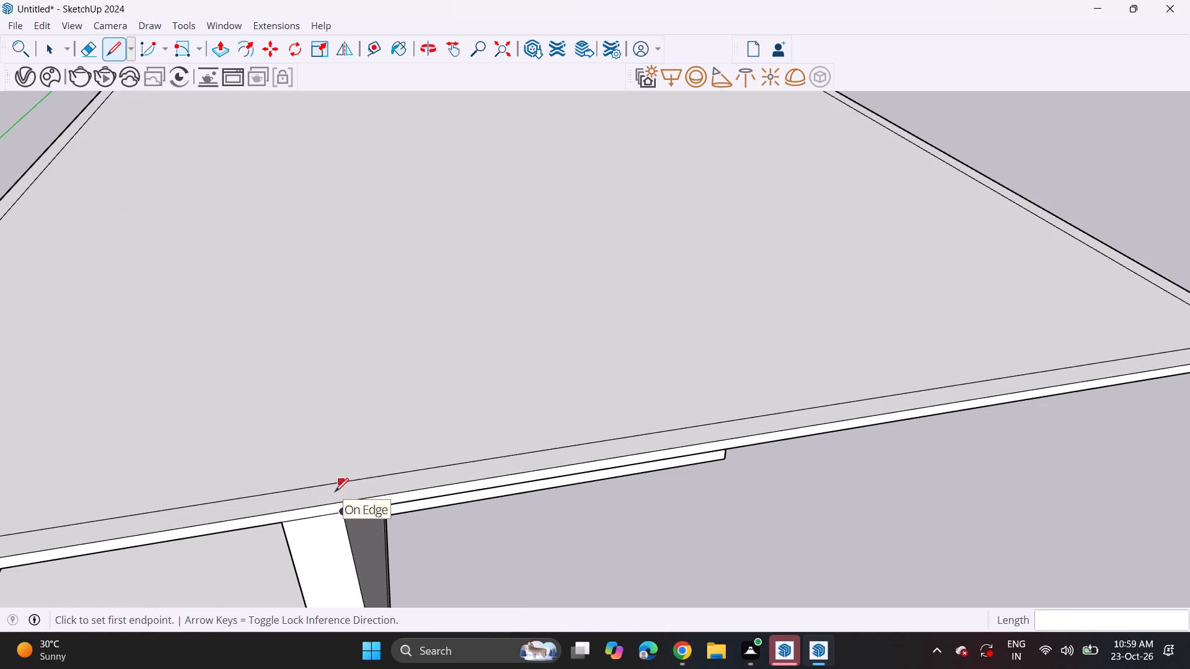
{"action": "left_click", "coordinate": [345, 504]}
{"action": "scroll", "coordinate": [355, 375], "scroll_direction": "down", "scroll_amount": 7}
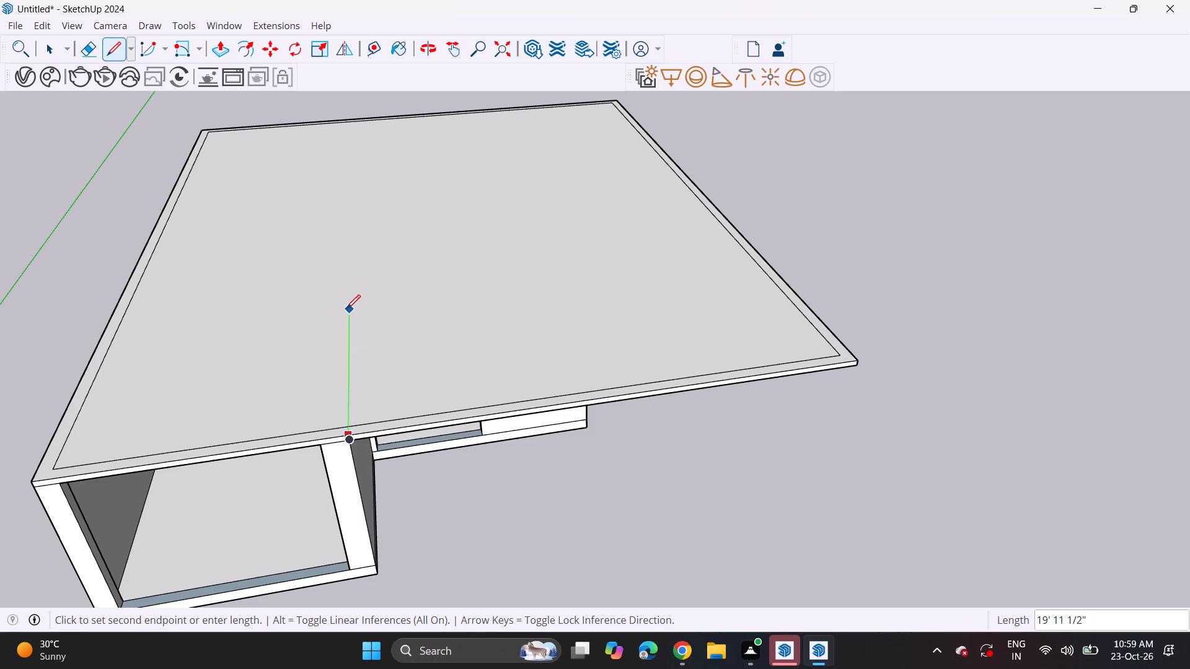
{"action": "left_click", "coordinate": [347, 278]}
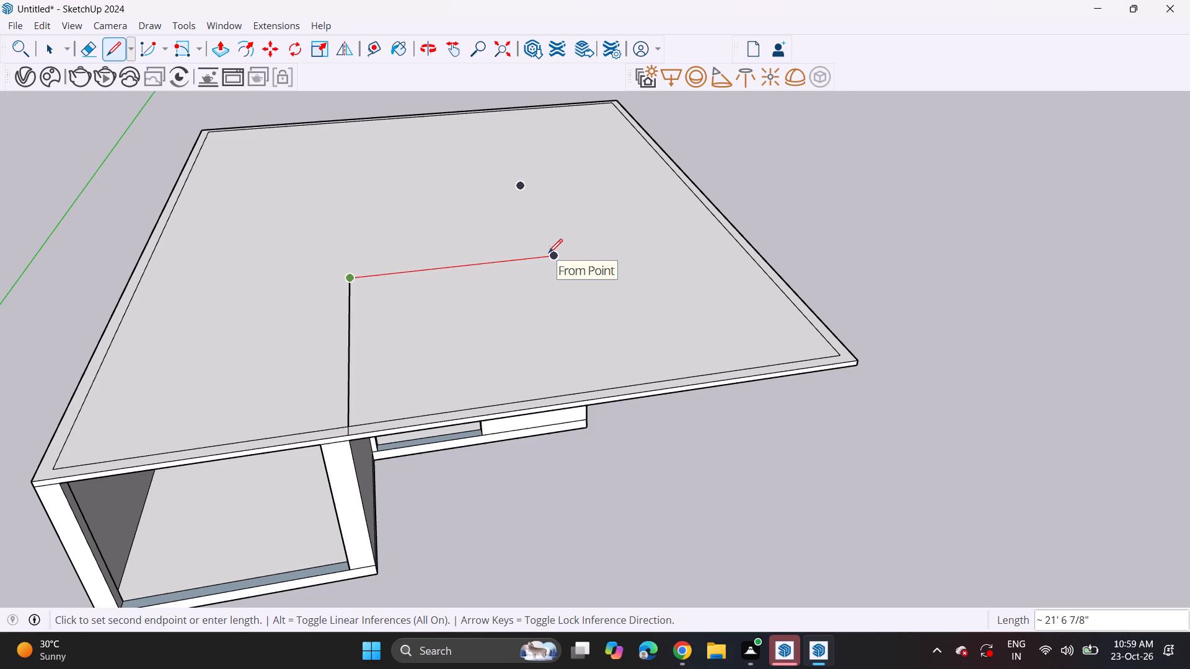
{"action": "left_click", "coordinate": [569, 248]}
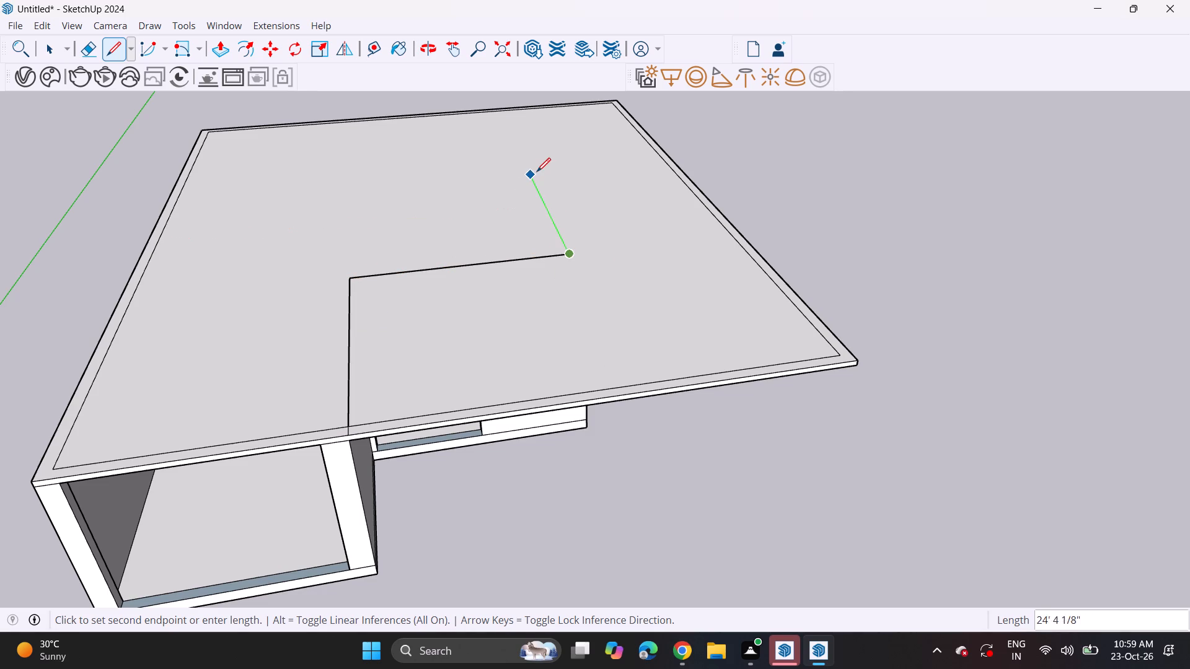
{"action": "left_click", "coordinate": [549, 220]}
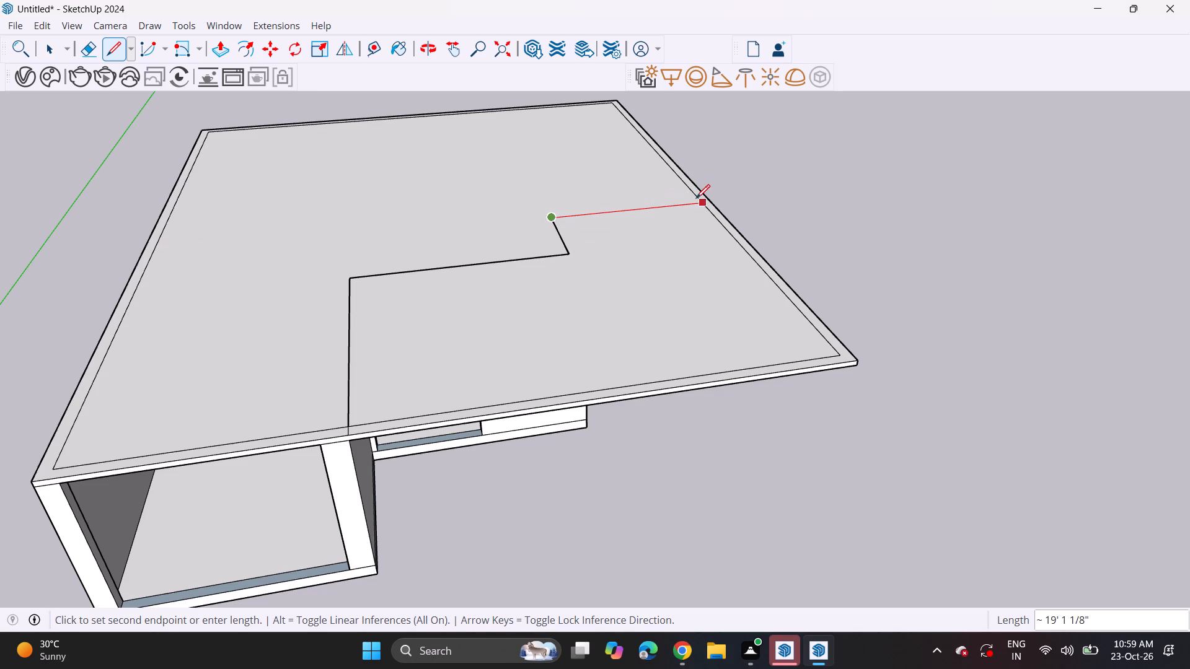
{"action": "left_click", "coordinate": [712, 201]}
Draw a second stepped line just behind the first, about 27' 4" back, across, 10' back and 20' 11" across, leaving a narrow strip.
{"action": "middle_click_drag", "start_coordinate": [427, 294], "coordinate": [402, 146]}
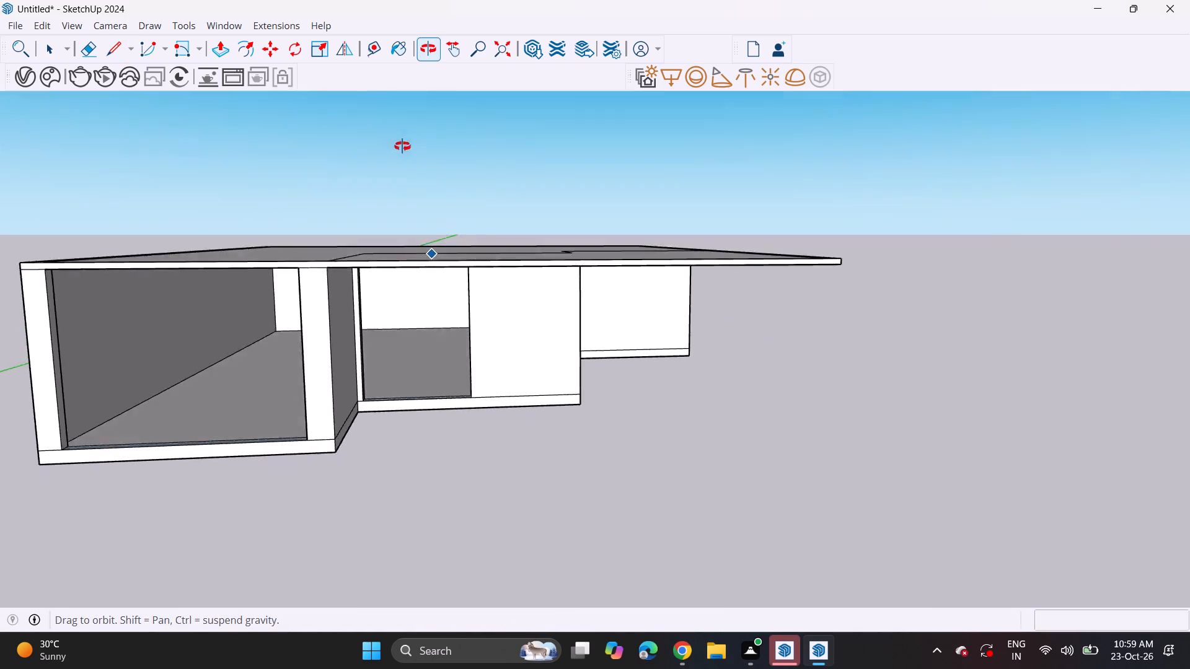
{"action": "middle_click_drag", "start_coordinate": [402, 146], "coordinate": [386, 330]}
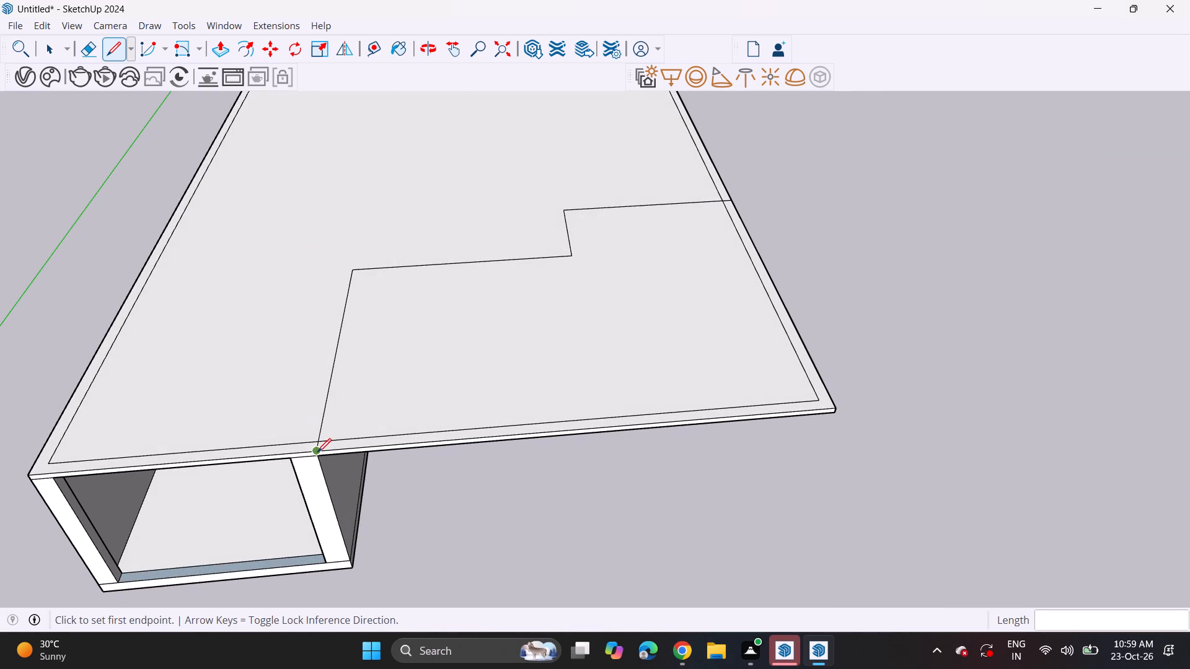
{"action": "scroll", "coordinate": [317, 452], "scroll_direction": "up", "scroll_amount": 4}
{"action": "left_click", "coordinate": [307, 451]}
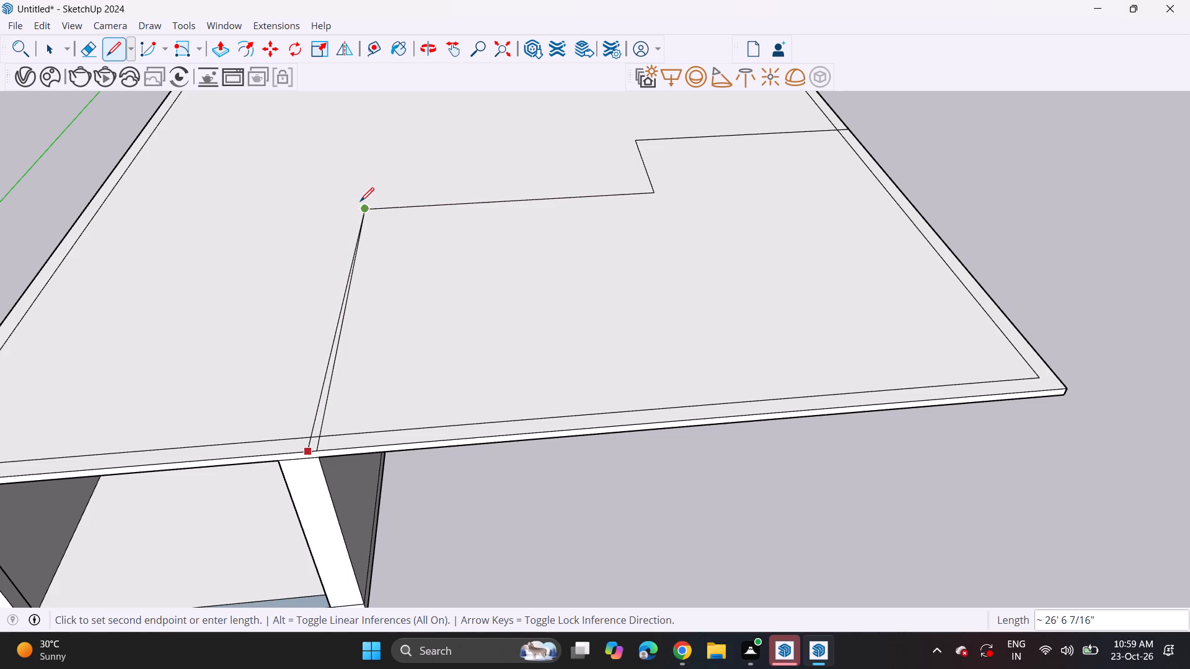
{"action": "scroll", "coordinate": [363, 203], "scroll_direction": "up", "scroll_amount": 6}
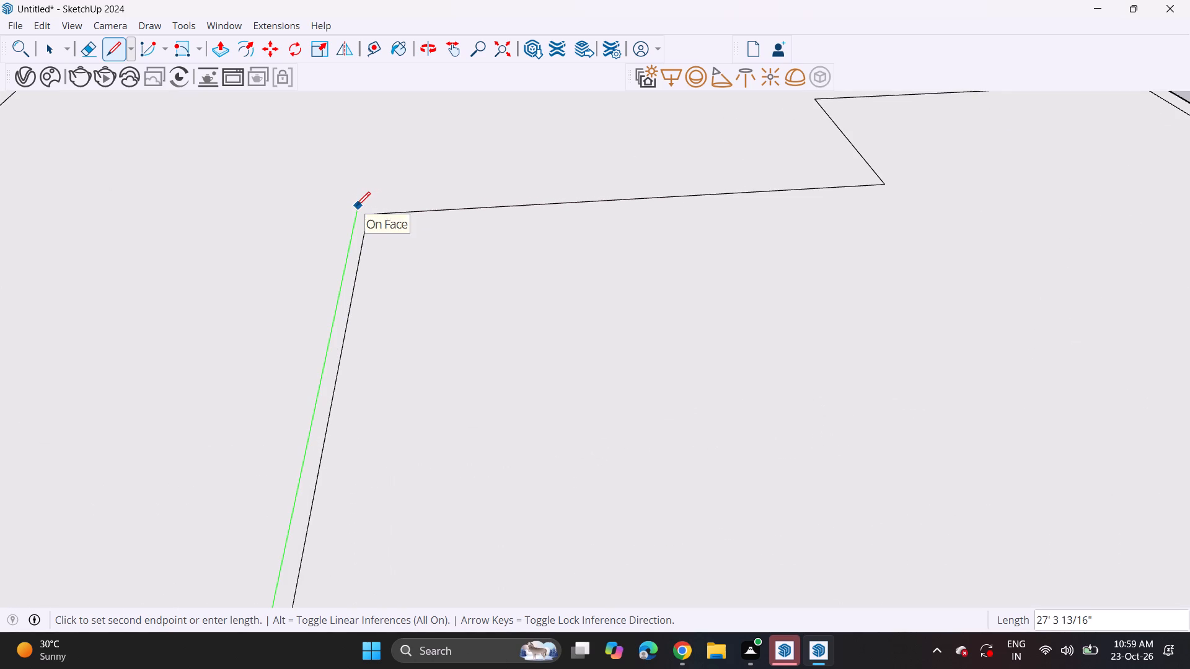
{"action": "left_click", "coordinate": [358, 204]}
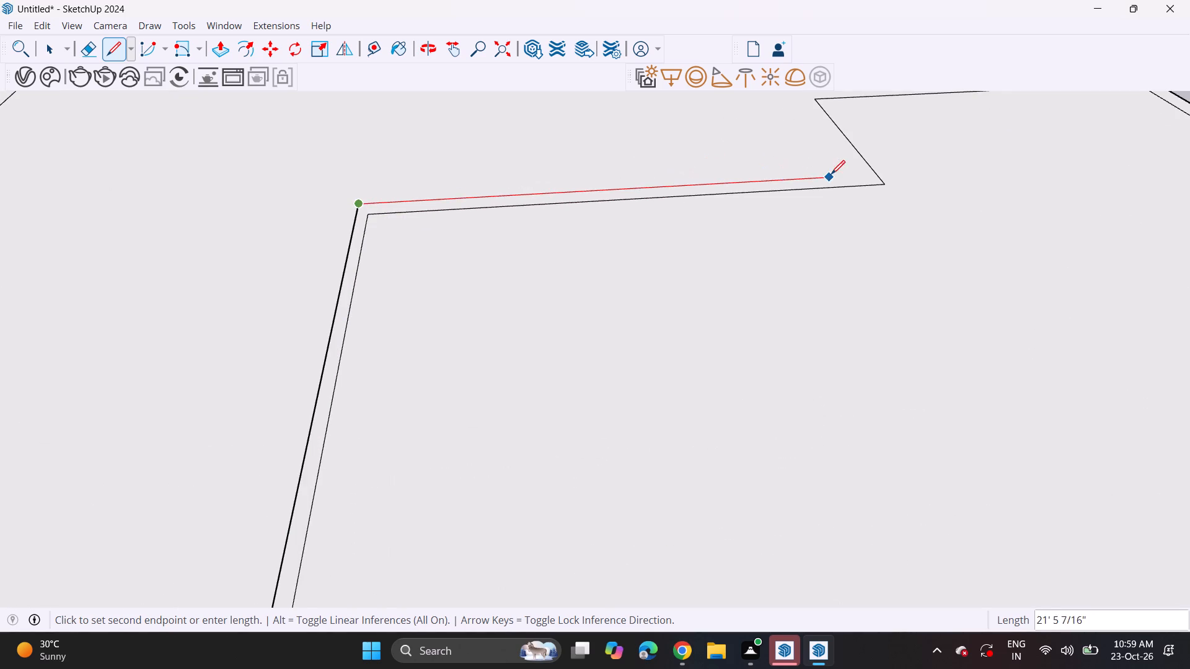
{"action": "left_click", "coordinate": [863, 174]}
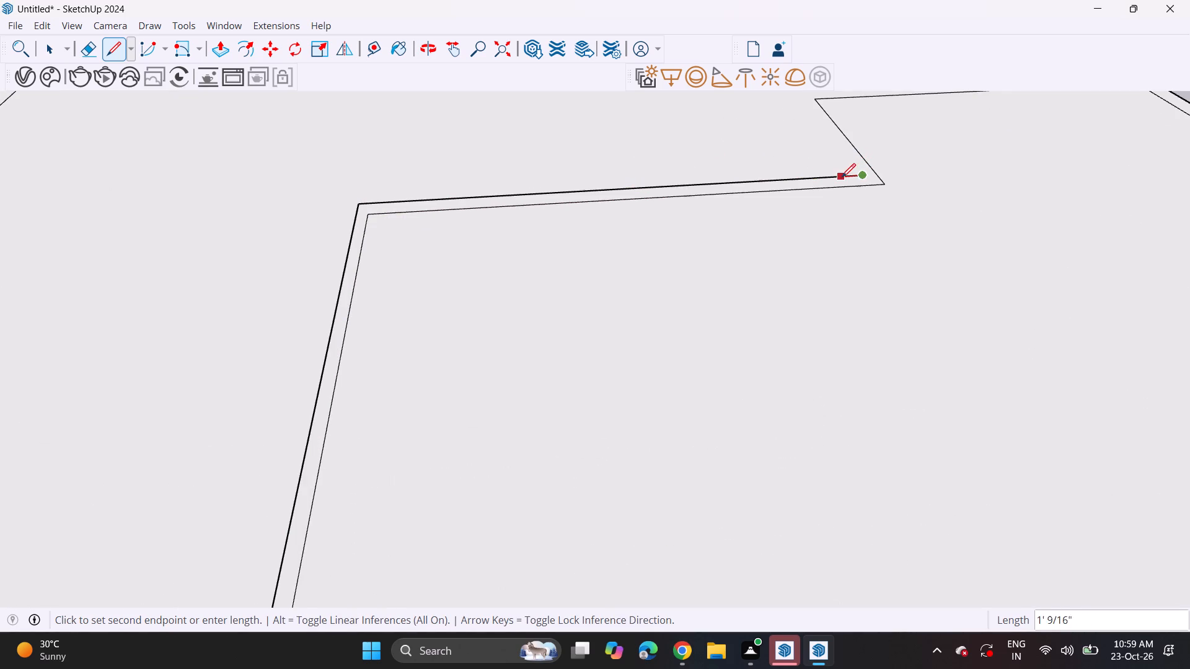
{"action": "middle_click_drag", "start_coordinate": [827, 183], "coordinate": [471, 354], "text": "shift"}
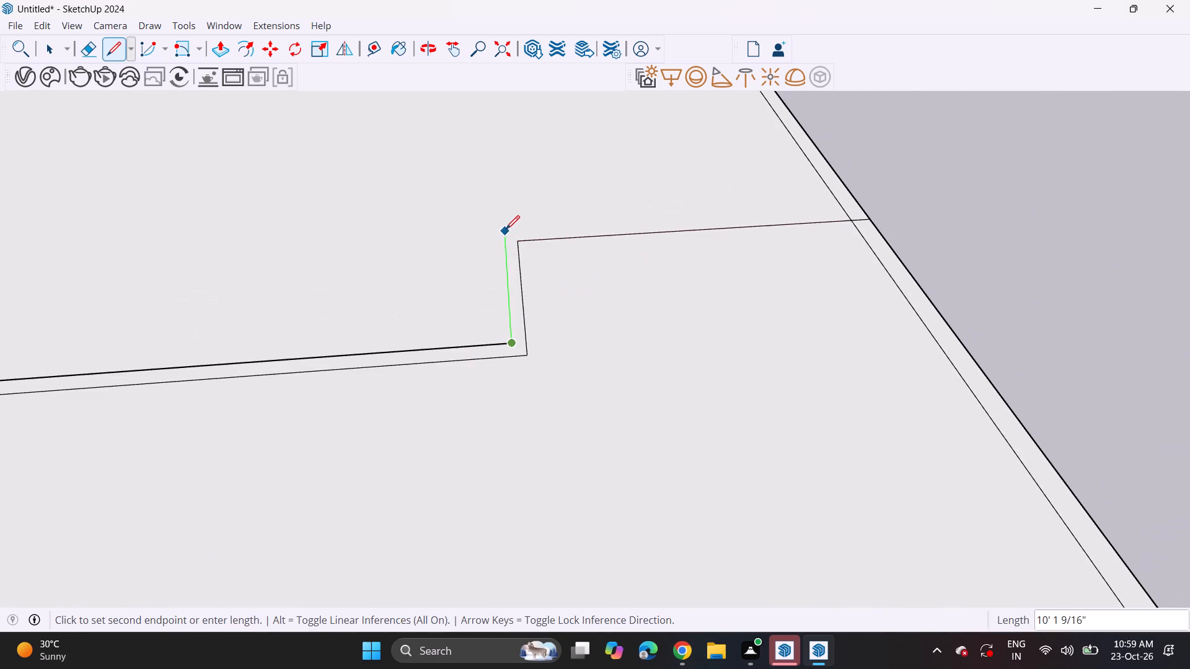
{"action": "left_click", "coordinate": [506, 227]}
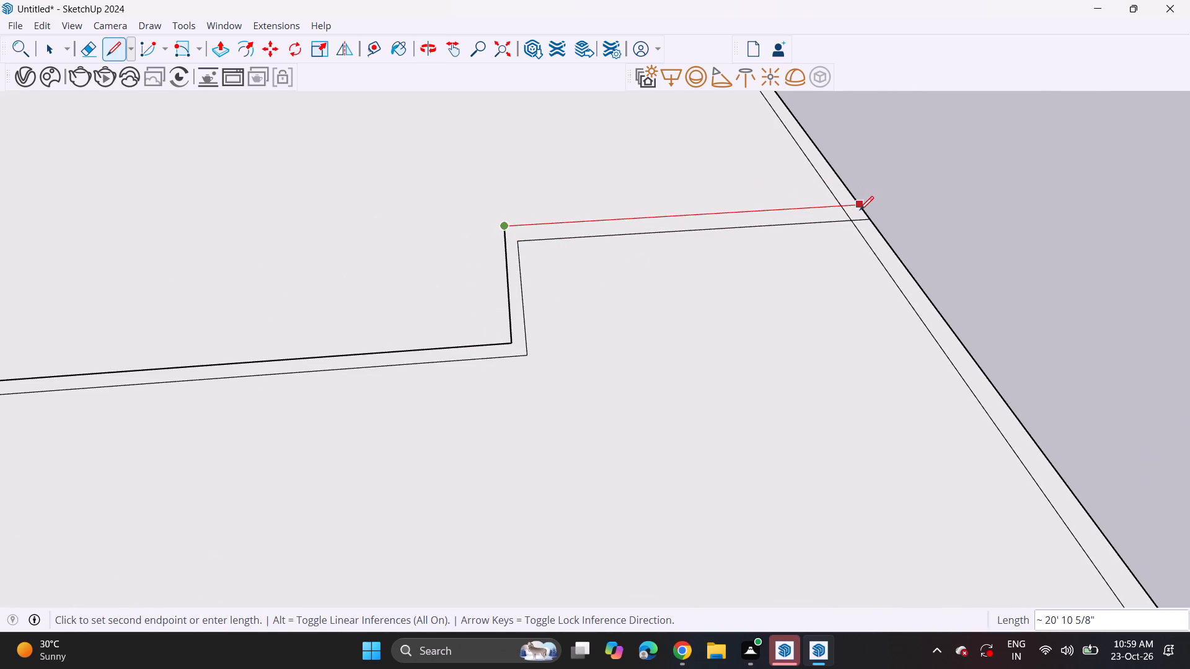
{"action": "left_click", "coordinate": [860, 210]}
Erase the short ends of both stepped lines where they cross the roof's border, at the front and side edges.
{"action": "scroll", "coordinate": [606, 284], "scroll_direction": "down", "scroll_amount": 12}
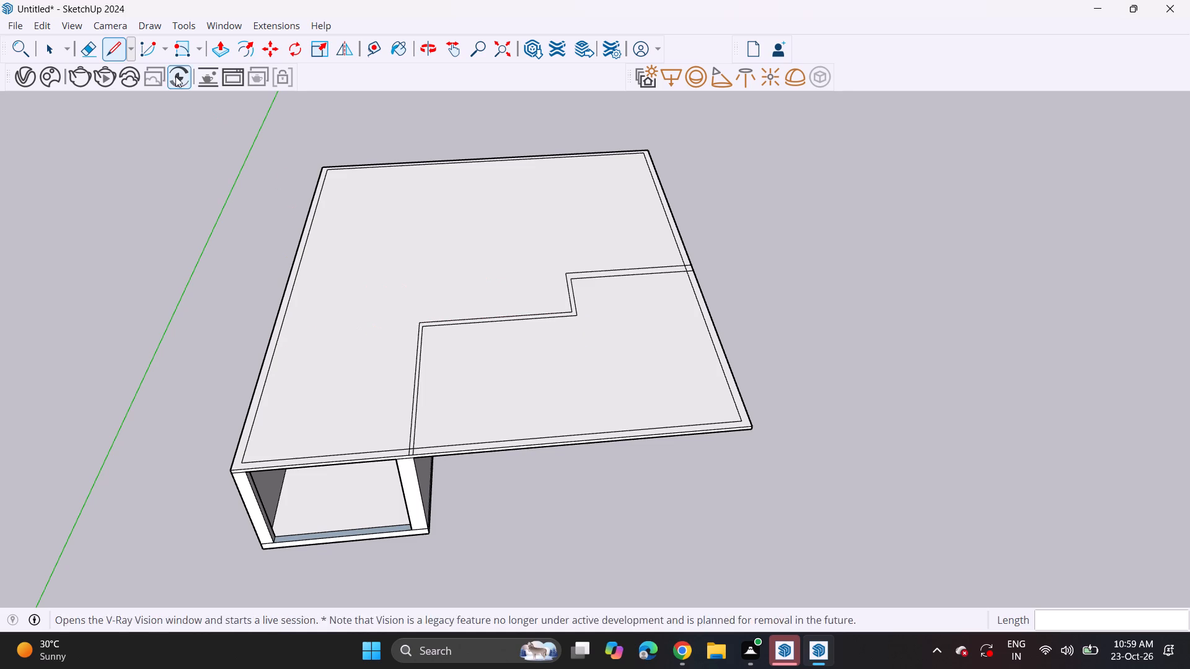
{"action": "left_click", "coordinate": [93, 51]}
{"action": "scroll", "coordinate": [381, 467], "scroll_direction": "up", "scroll_amount": 5}
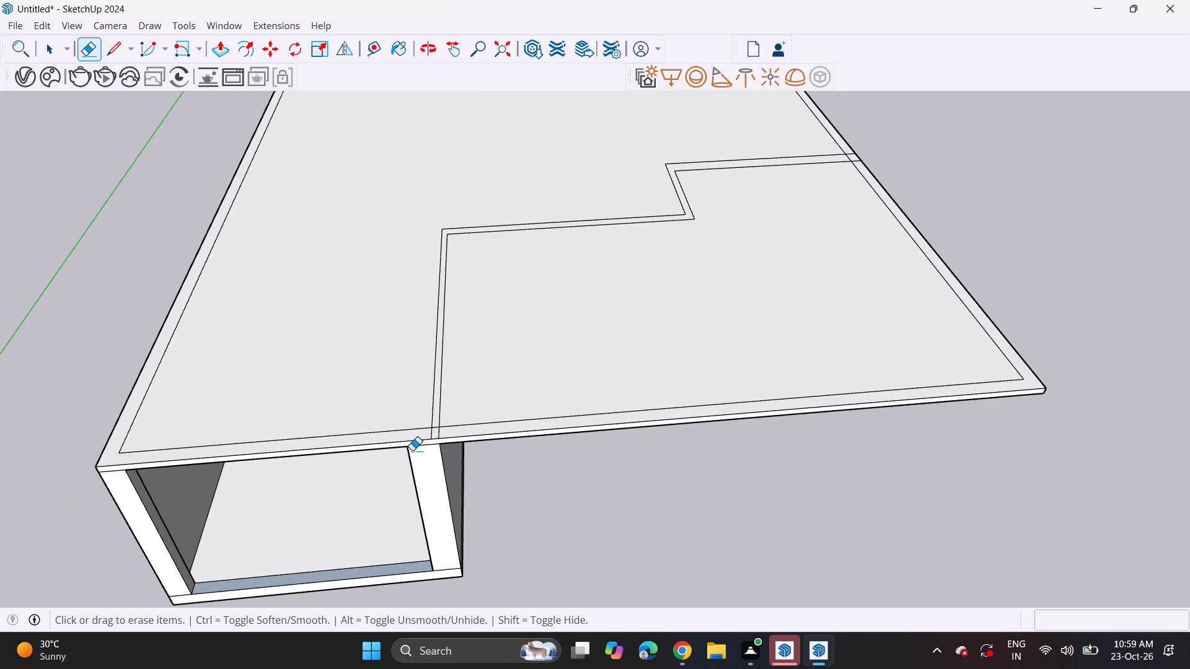
{"action": "scroll", "coordinate": [429, 445], "scroll_direction": "up", "scroll_amount": 6}
{"action": "scroll", "coordinate": [429, 445], "scroll_direction": "down", "scroll_amount": 6}
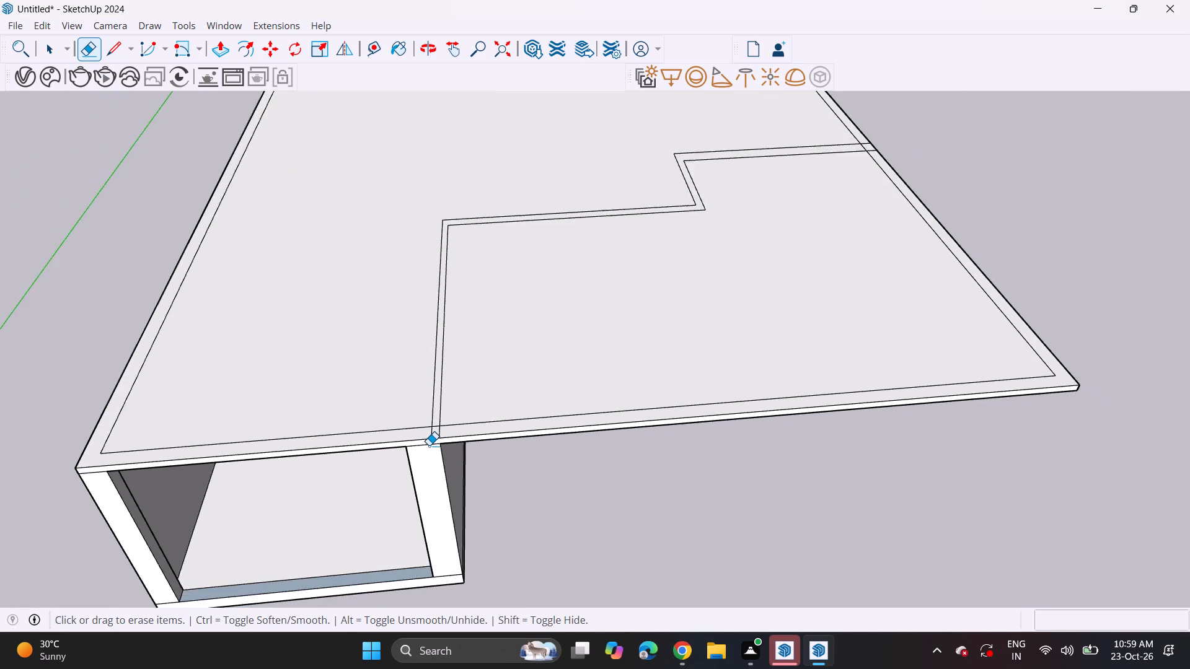
{"action": "scroll", "coordinate": [429, 445], "scroll_direction": "down", "scroll_amount": 3}
{"action": "scroll", "coordinate": [433, 441], "scroll_direction": "up", "scroll_amount": 12}
{"action": "left_click", "coordinate": [427, 435]}
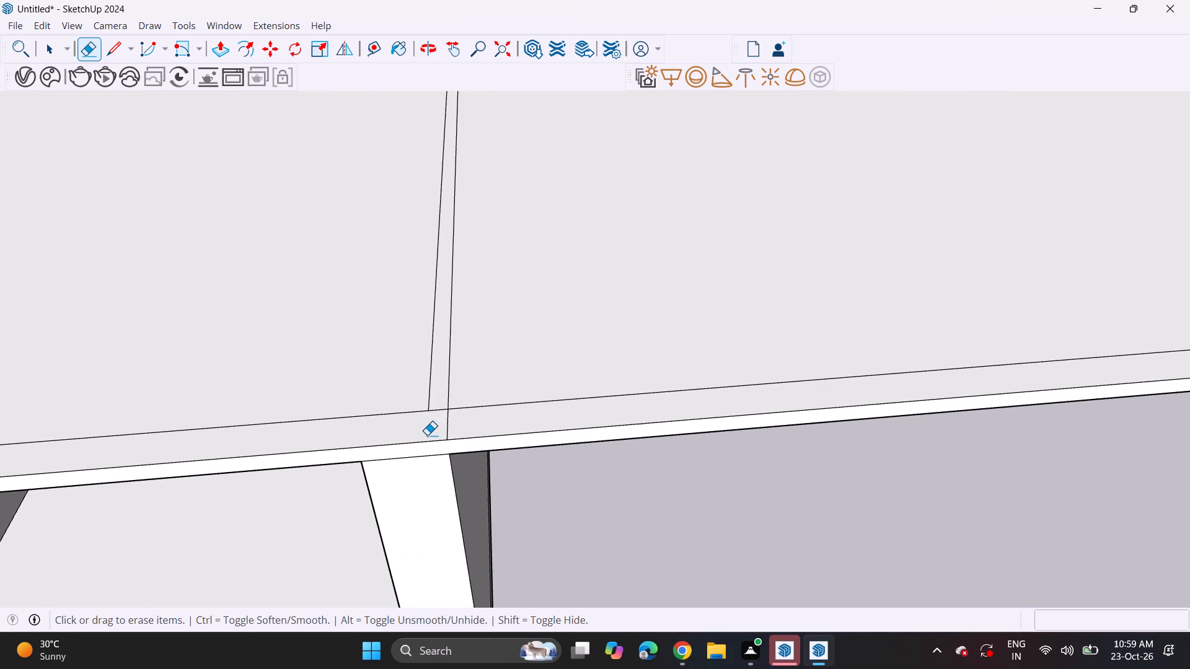
{"action": "left_click", "coordinate": [448, 426]}
{"action": "scroll", "coordinate": [444, 428], "scroll_direction": "down", "scroll_amount": 14}
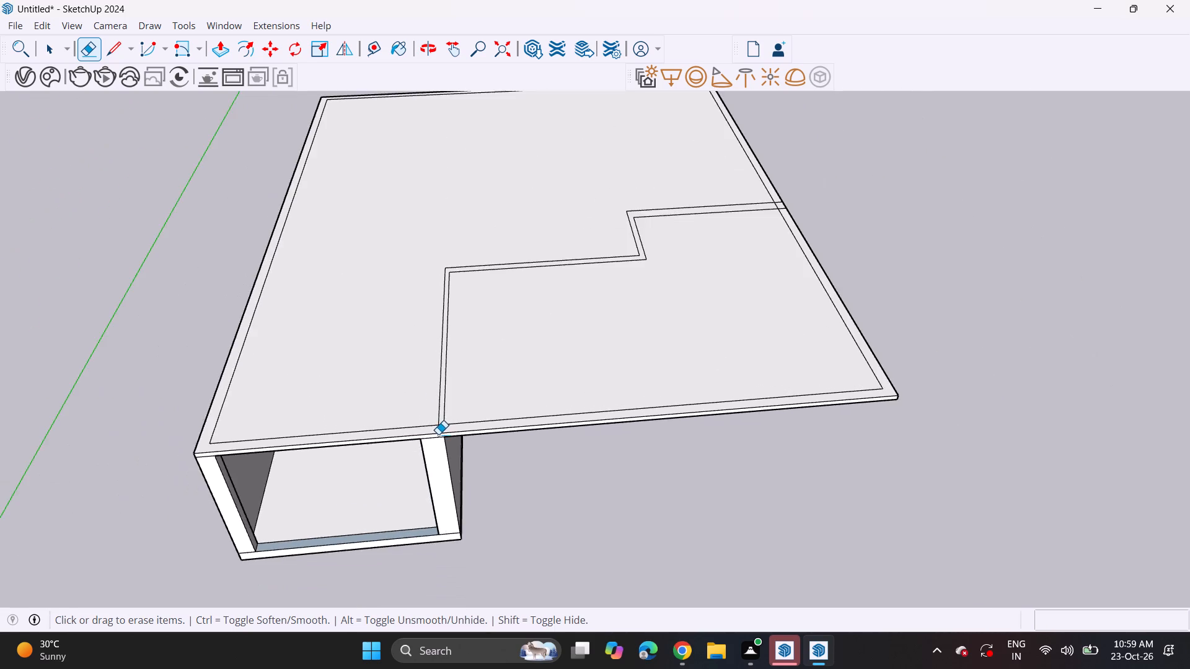
{"action": "scroll", "coordinate": [436, 436], "scroll_direction": "down", "scroll_amount": 3}
{"action": "scroll", "coordinate": [687, 299], "scroll_direction": "up", "scroll_amount": 6}
{"action": "scroll", "coordinate": [724, 212], "scroll_direction": "up", "scroll_amount": 6}
{"action": "left_click_drag", "start_coordinate": [738, 225], "coordinate": [760, 267]}
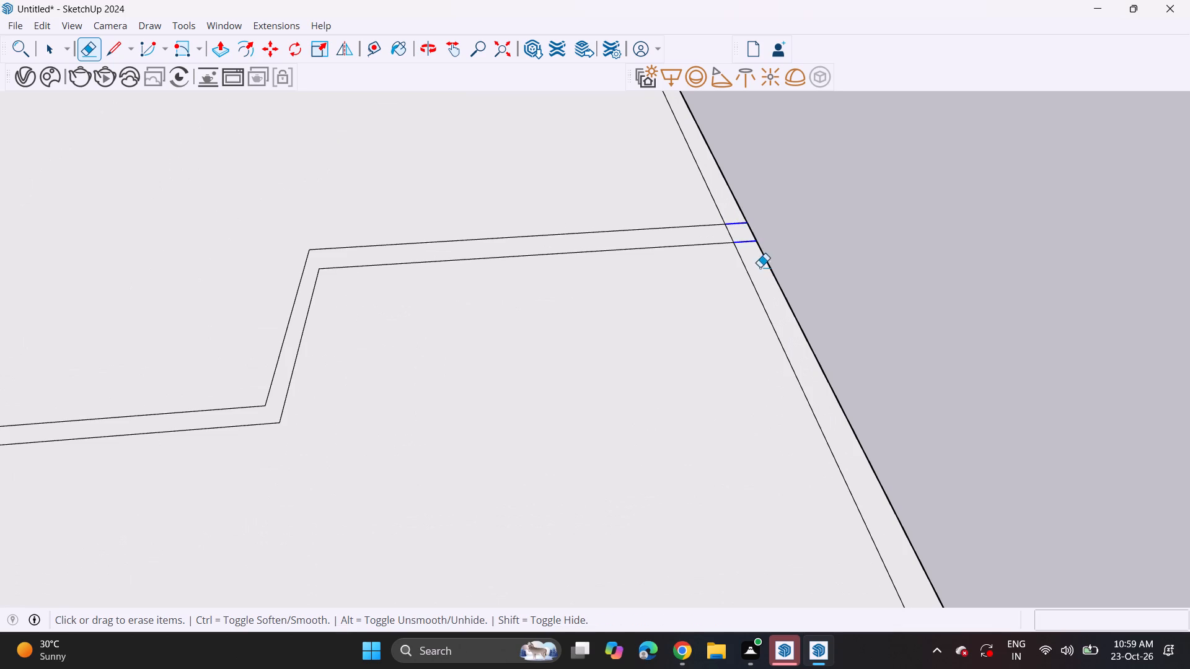
Push/Pull the roof's outer border up 3' 15/16".
{"action": "scroll", "coordinate": [730, 275], "scroll_direction": "down", "scroll_amount": 20}
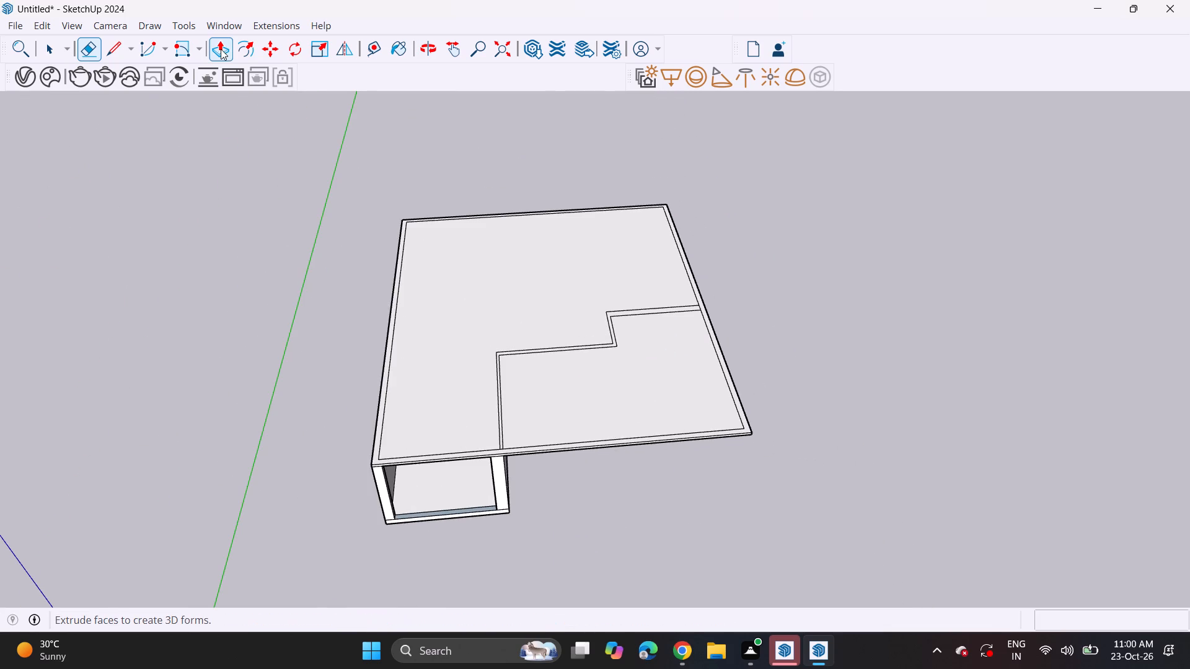
{"action": "left_click", "coordinate": [221, 49]}
{"action": "left_click", "coordinate": [374, 458]}
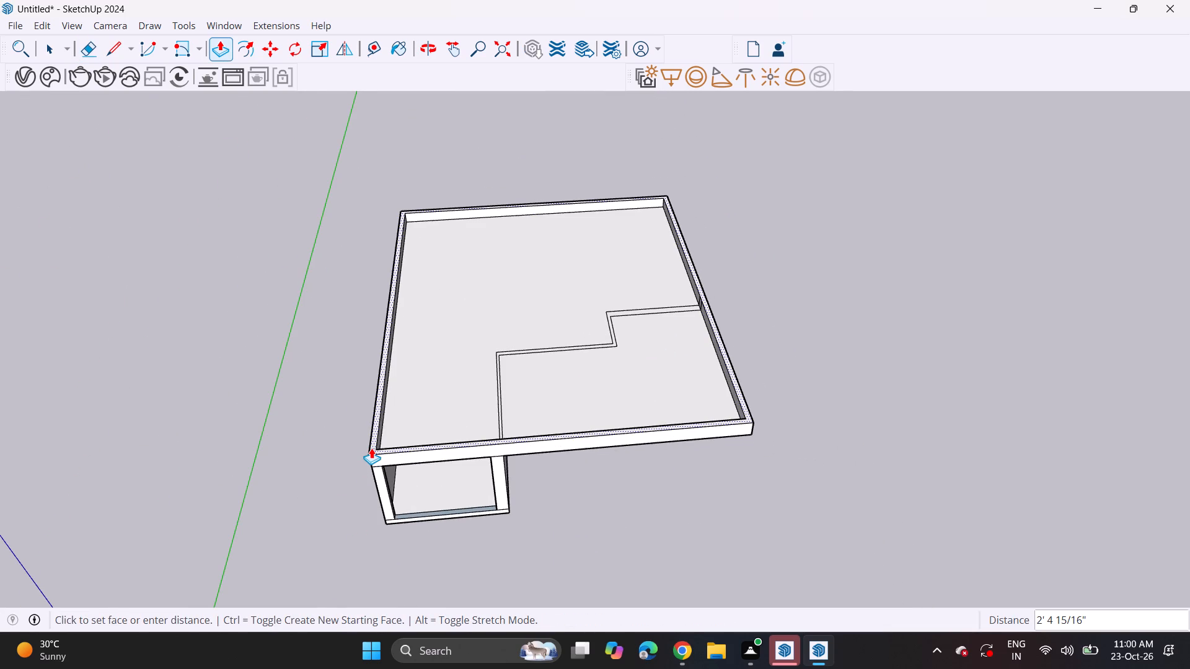
{"action": "left_click", "coordinate": [369, 445]}
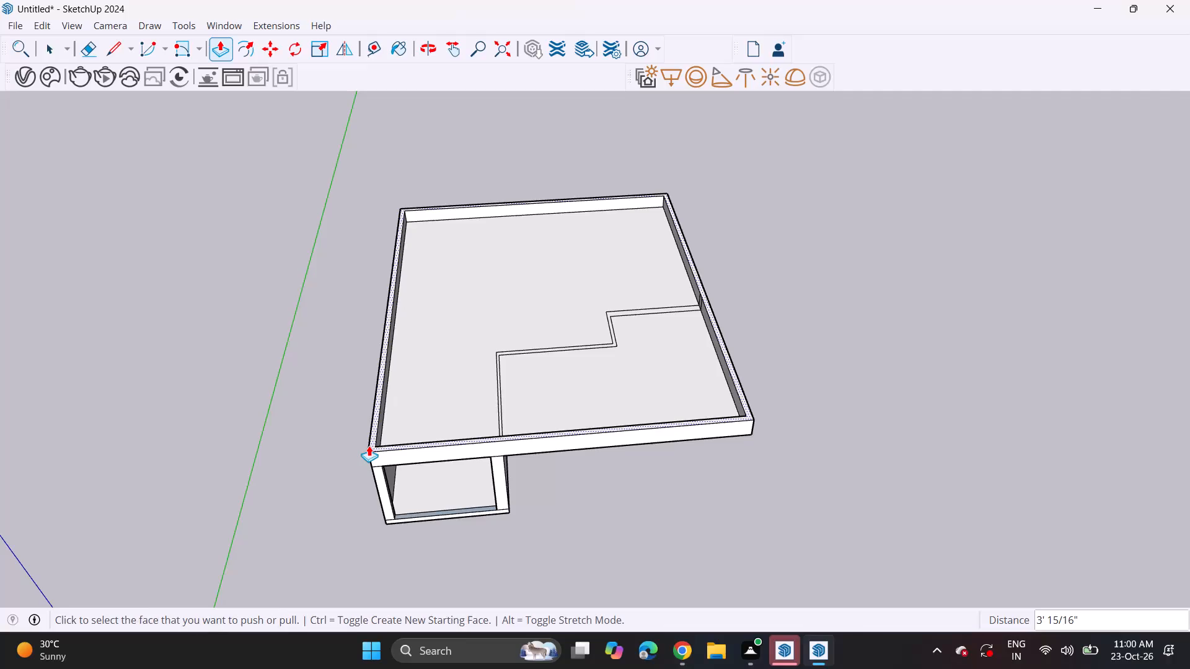
Push/Pull both inner roof faces and the narrow stepped strip up by the same 3' 15/16", level with the border.
{"action": "double_click", "coordinate": [395, 418]}
{"action": "double_click", "coordinate": [519, 398]}
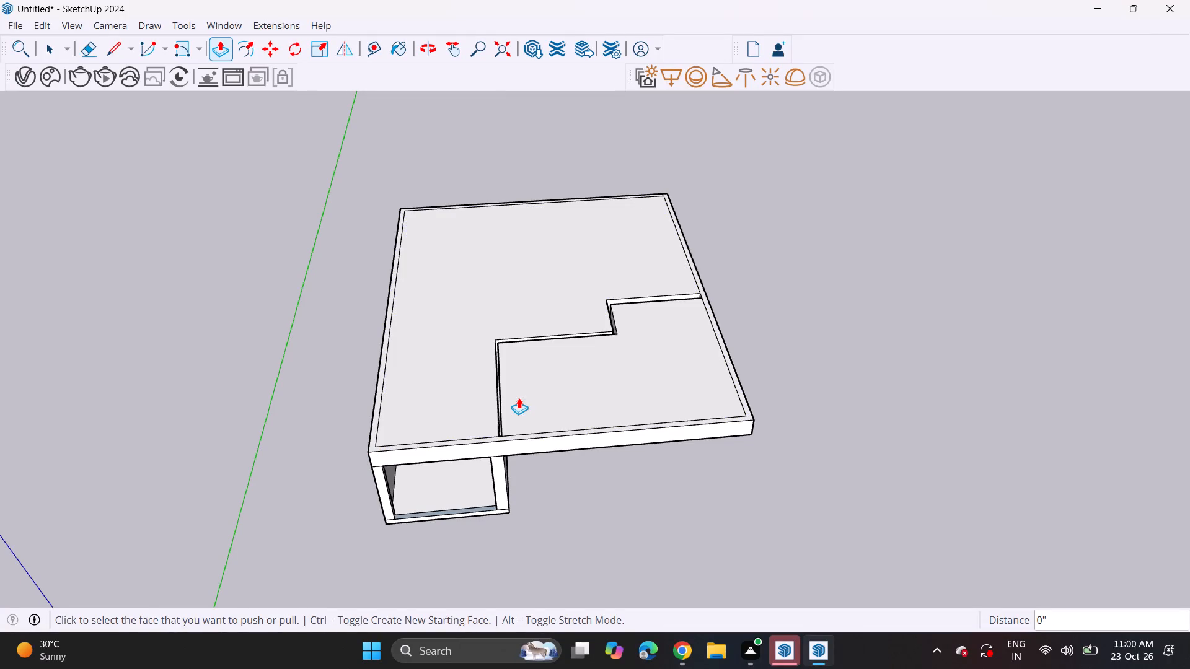
{"action": "scroll", "coordinate": [498, 381], "scroll_direction": "up", "scroll_amount": 12}
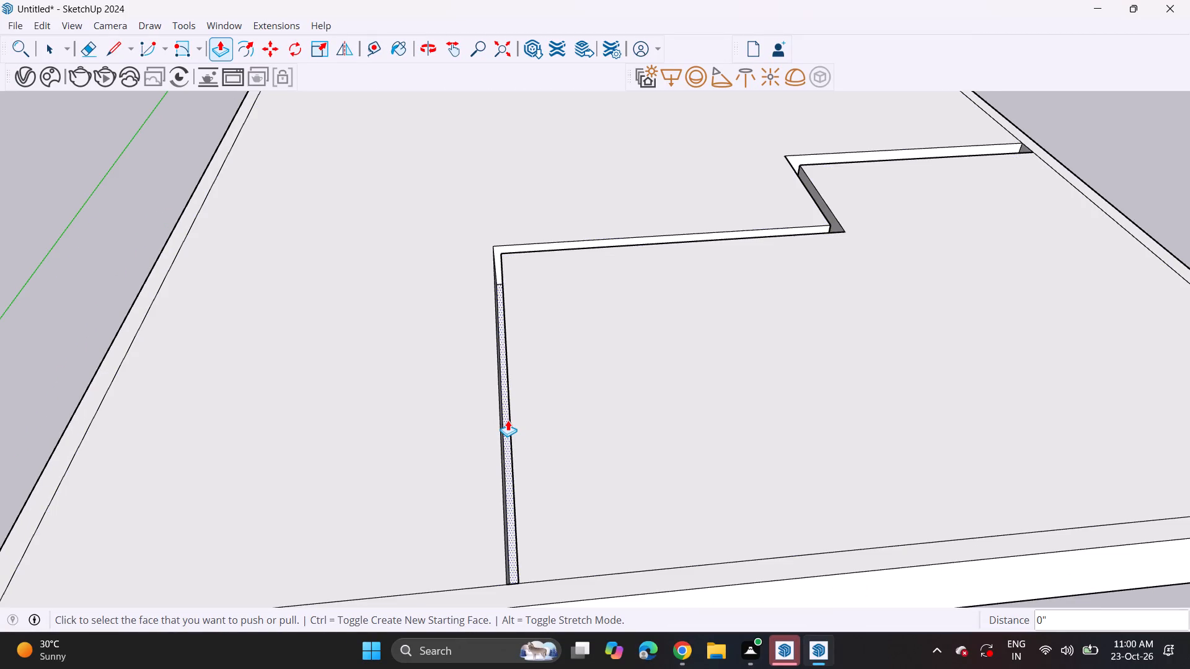
{"action": "double_click", "coordinate": [508, 420]}
{"action": "scroll", "coordinate": [508, 420], "scroll_direction": "down", "scroll_amount": 5}
{"action": "scroll", "coordinate": [508, 420], "scroll_direction": "up", "scroll_amount": 1}
{"action": "scroll", "coordinate": [508, 420], "scroll_direction": "down", "scroll_amount": 4}
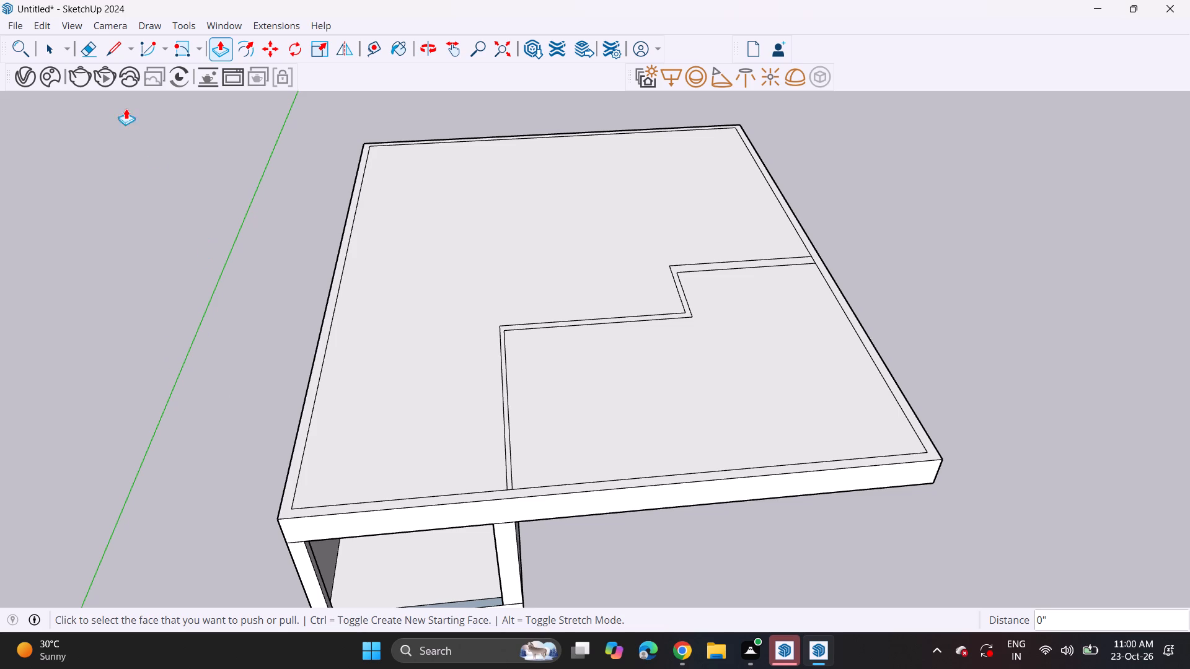
Draw short lines extending the stepped strip across the roof border to its outer edge, at the front end and the side end.
{"action": "left_click", "coordinate": [114, 51]}
{"action": "scroll", "coordinate": [487, 392], "scroll_direction": "up", "scroll_amount": 5}
{"action": "scroll", "coordinate": [513, 504], "scroll_direction": "down", "scroll_amount": 1}
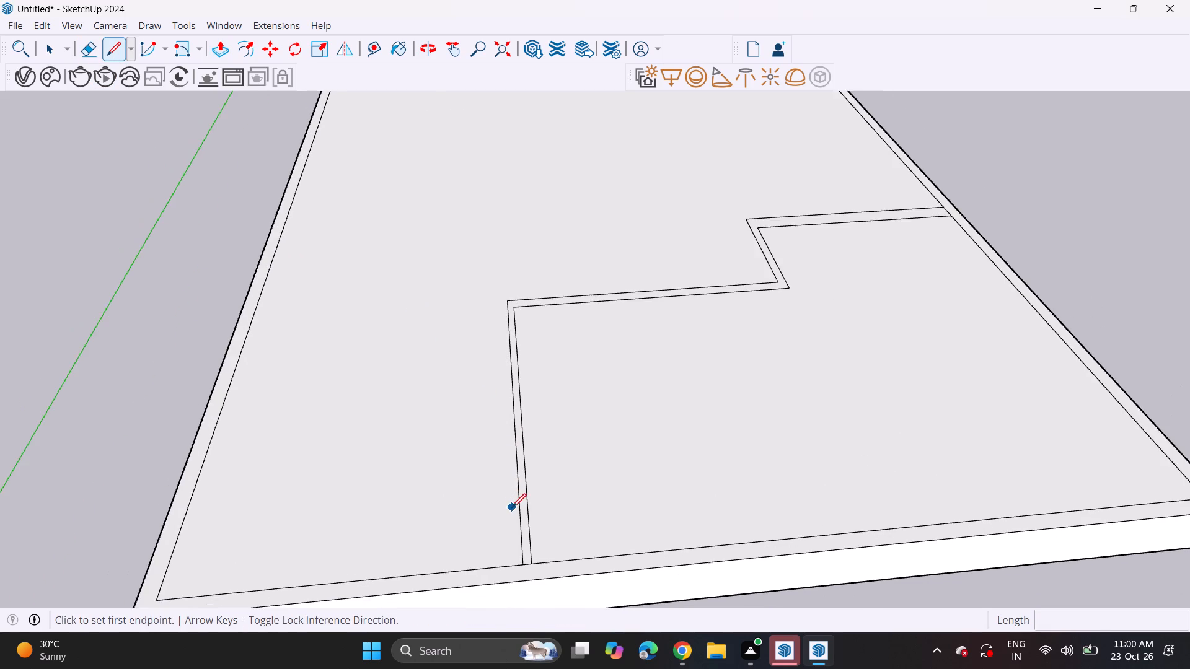
{"action": "scroll", "coordinate": [512, 507], "scroll_direction": "down", "scroll_amount": 1}
{"action": "scroll", "coordinate": [525, 573], "scroll_direction": "down", "scroll_amount": 1}
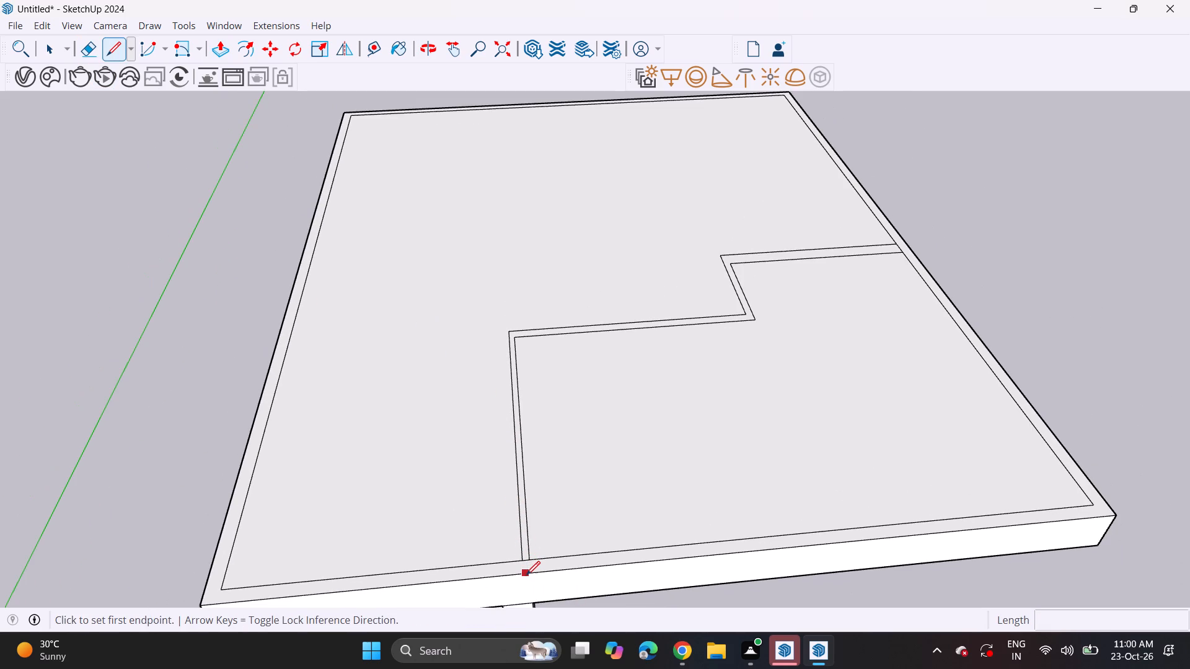
{"action": "middle_click_drag", "start_coordinate": [531, 562], "coordinate": [518, 503]}
{"action": "left_click", "coordinate": [514, 497]}
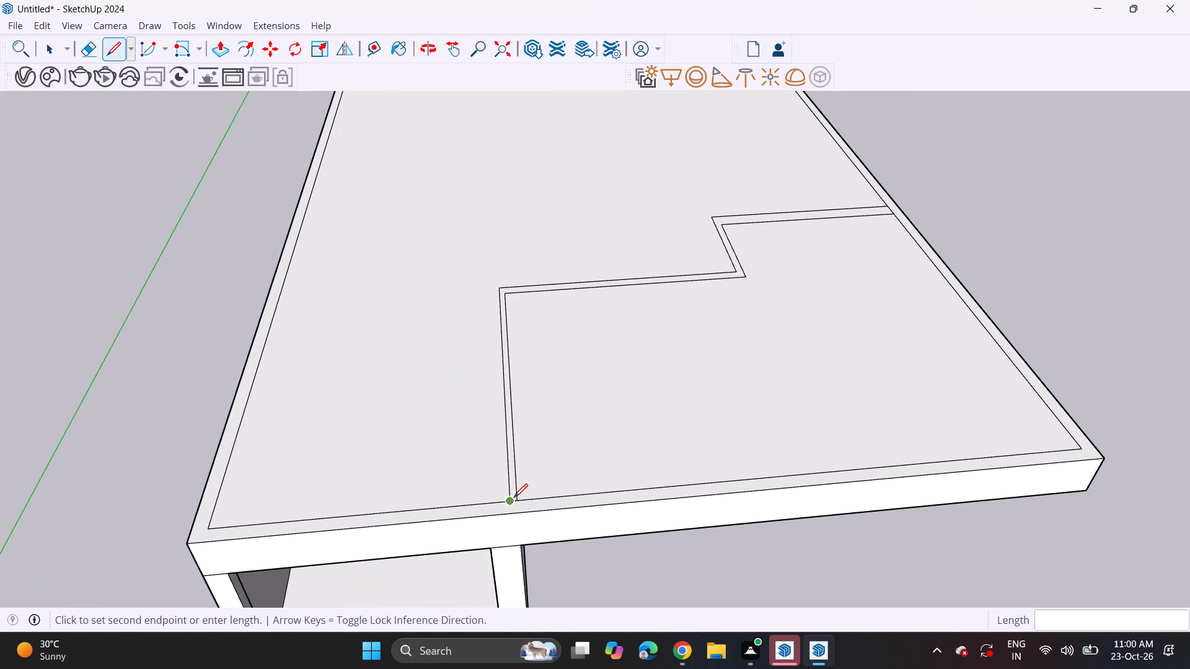
{"action": "left_click", "coordinate": [518, 502]}
{"action": "left_click", "coordinate": [521, 503]}
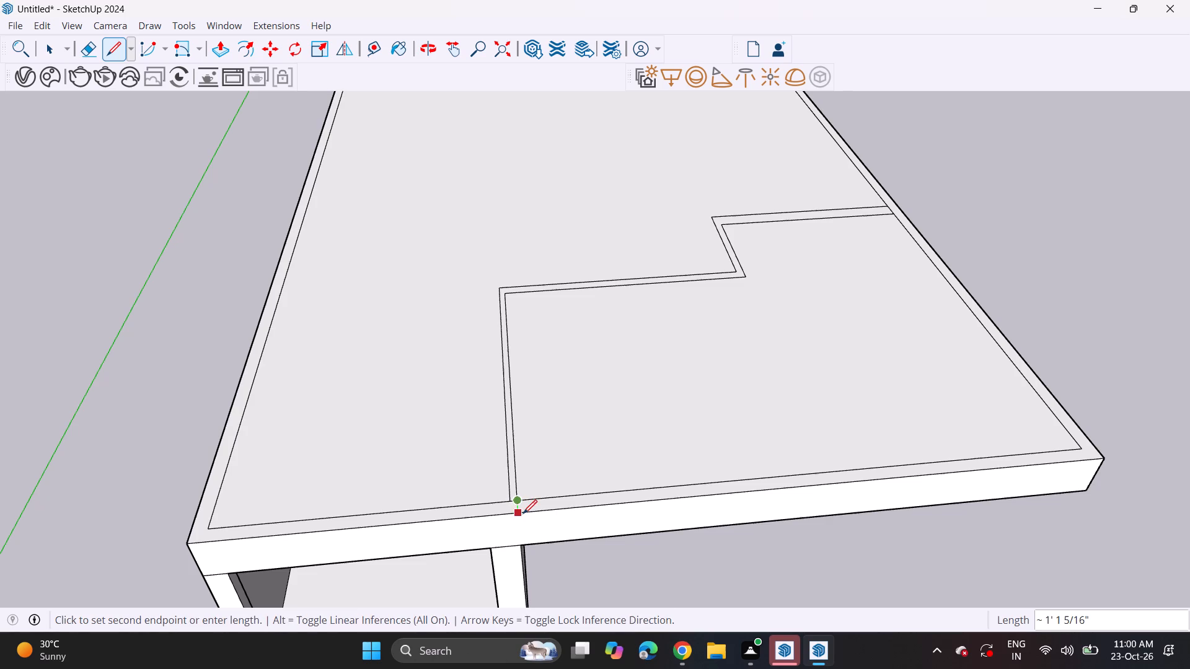
{"action": "left_click", "coordinate": [523, 514]}
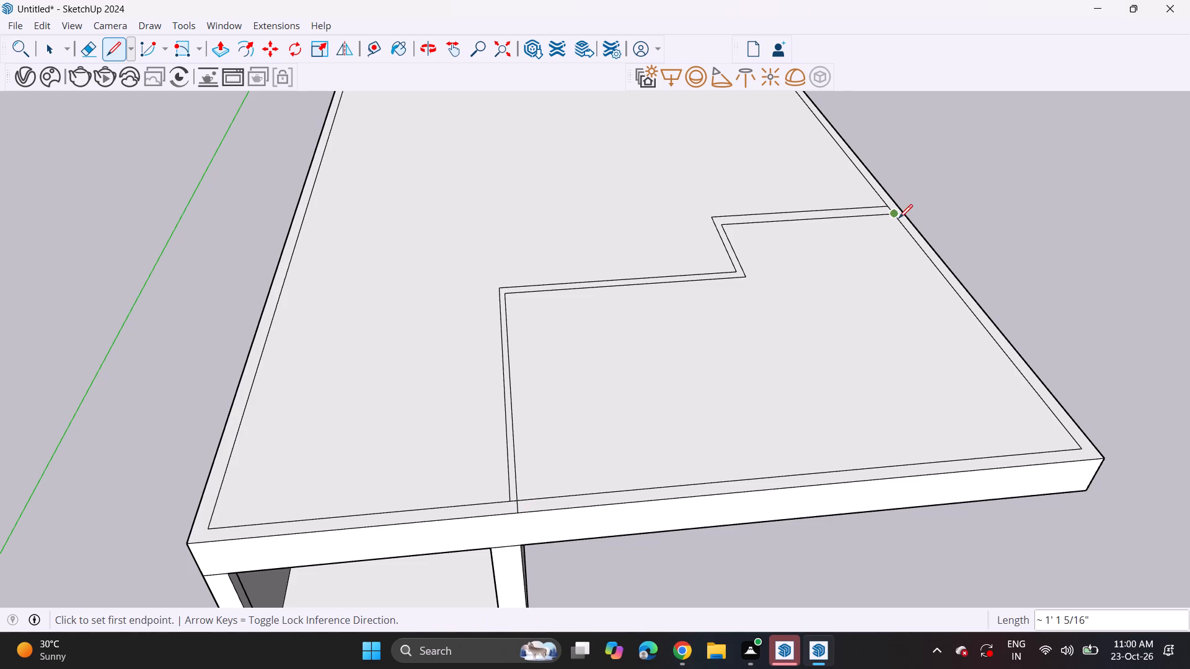
{"action": "left_click", "coordinate": [892, 218]}
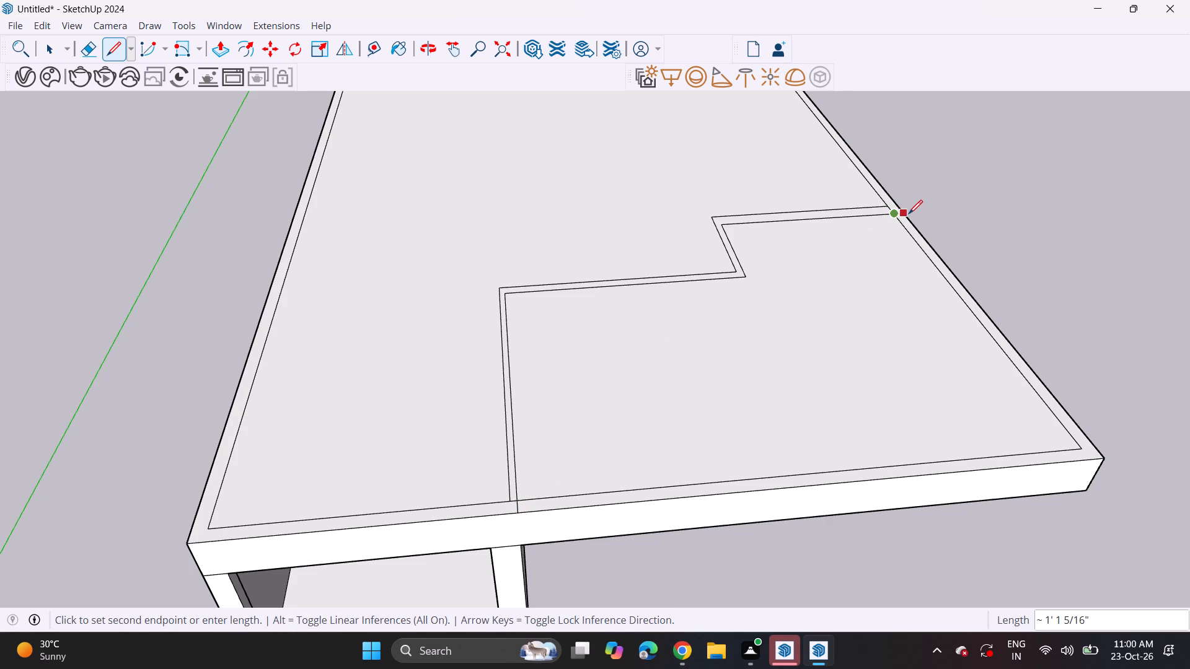
{"action": "left_click", "coordinate": [909, 214]}
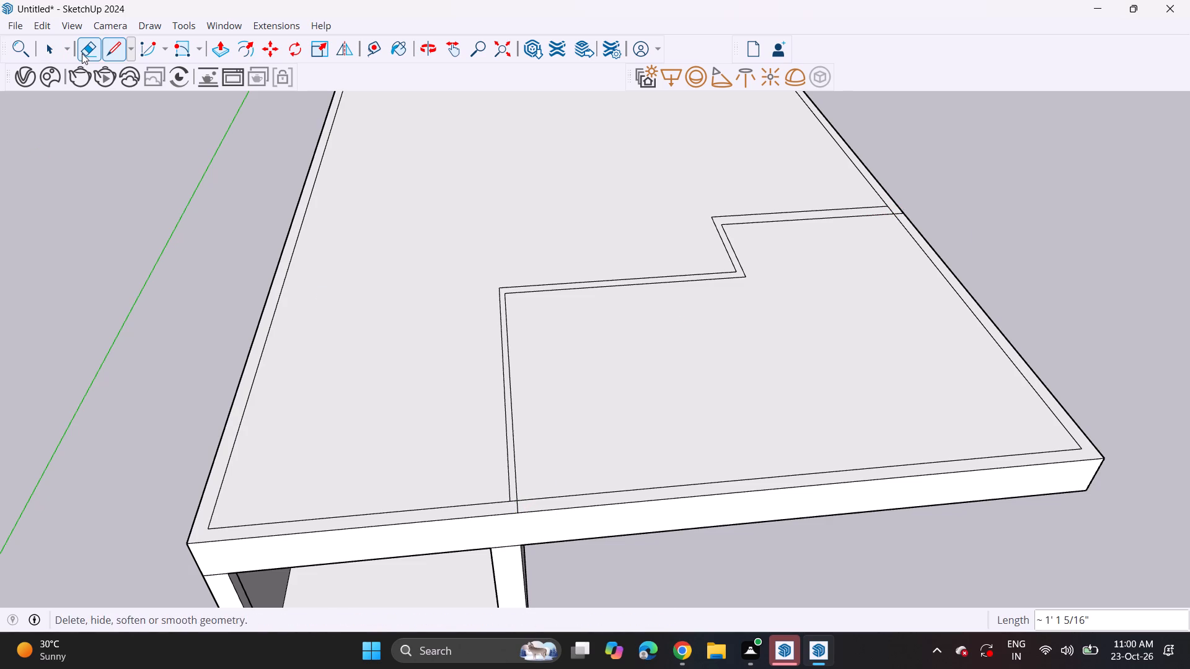
Erase the short inner border segments closing off the stepped strip at its front and side ends, joining it to the border.
{"action": "left_click", "coordinate": [82, 53]}
{"action": "scroll", "coordinate": [573, 520], "scroll_direction": "up", "scroll_amount": 6}
{"action": "left_click", "coordinate": [474, 484]}
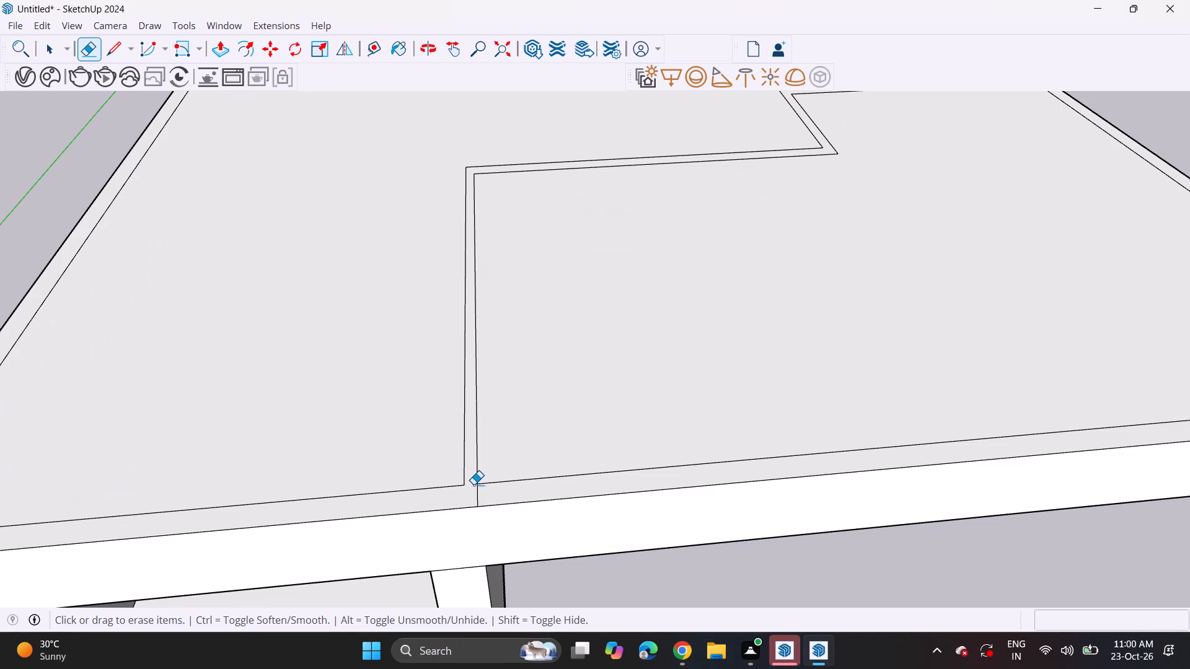
{"action": "scroll", "coordinate": [470, 475], "scroll_direction": "down", "scroll_amount": 7}
{"action": "middle_click_drag", "start_coordinate": [483, 442], "coordinate": [179, 668], "text": "shift"}
{"action": "scroll", "coordinate": [573, 413], "scroll_direction": "up", "scroll_amount": 5}
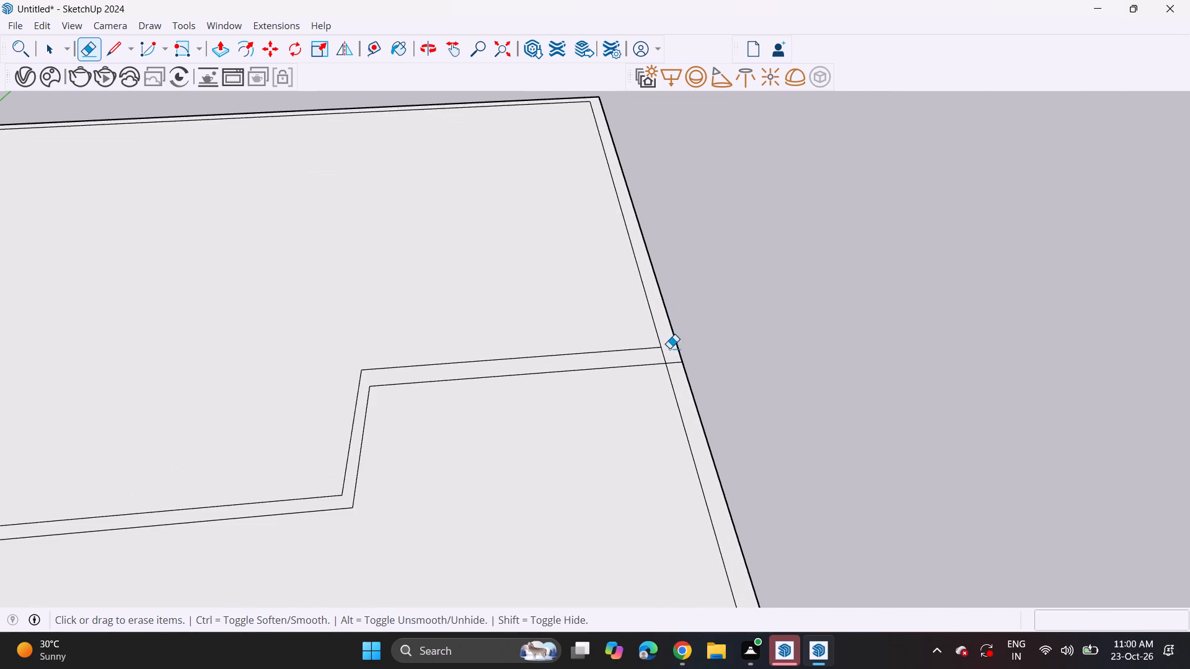
{"action": "left_click", "coordinate": [666, 357]}
{"action": "scroll", "coordinate": [653, 361], "scroll_direction": "down", "scroll_amount": 12}
{"action": "middle_click_drag", "start_coordinate": [589, 453], "coordinate": [635, 404], "text": "shift"}
{"action": "scroll", "coordinate": [589, 453], "scroll_direction": "up", "scroll_amount": 1, "text": "shift"}
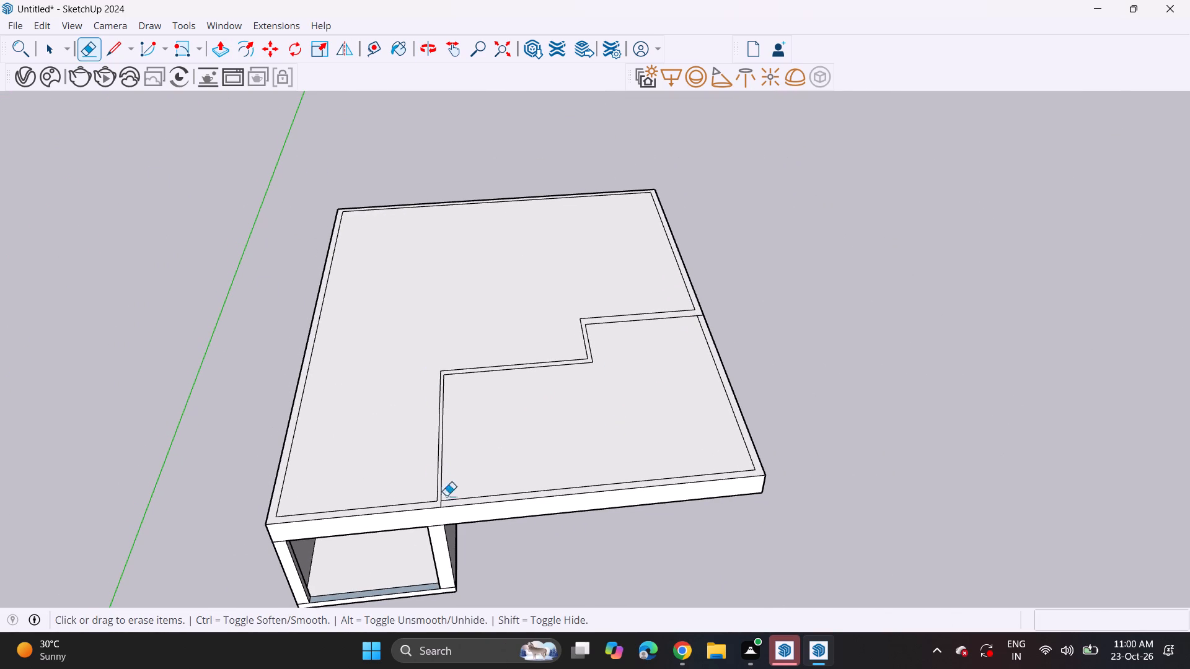
Push/Pull the joined border and stepped strip up 10' to raise the upper-storey walls.
{"action": "left_click", "coordinate": [215, 56]}
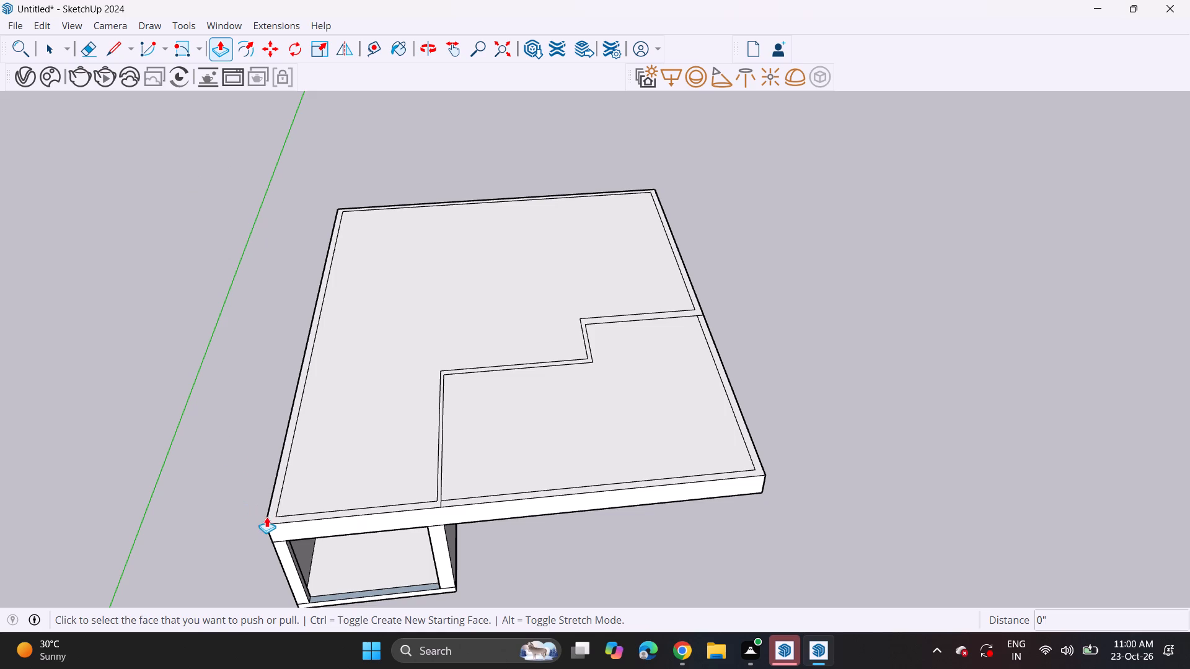
{"action": "left_click", "coordinate": [268, 519]}
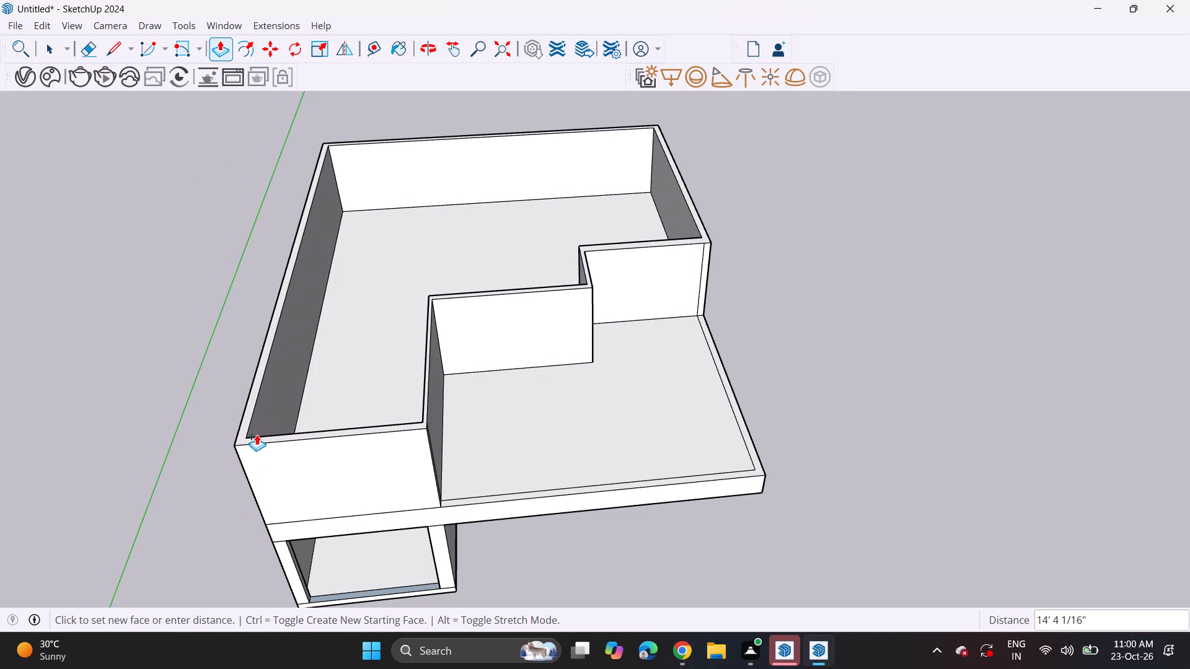
{"action": "type", "text": "10'"}
{"action": "key", "text": "Return"}
Push/Pull the top face of the upper-storey walls up another 6' 8 9/16".
{"action": "middle_click_drag", "start_coordinate": [338, 445], "coordinate": [301, 305]}
{"action": "scroll", "coordinate": [309, 381], "scroll_direction": "up", "scroll_amount": 1}
{"action": "scroll", "coordinate": [301, 305], "scroll_direction": "down", "scroll_amount": 1}
{"action": "middle_click_drag", "start_coordinate": [319, 314], "coordinate": [374, 302]}
{"action": "scroll", "coordinate": [320, 304], "scroll_direction": "up", "scroll_amount": 1}
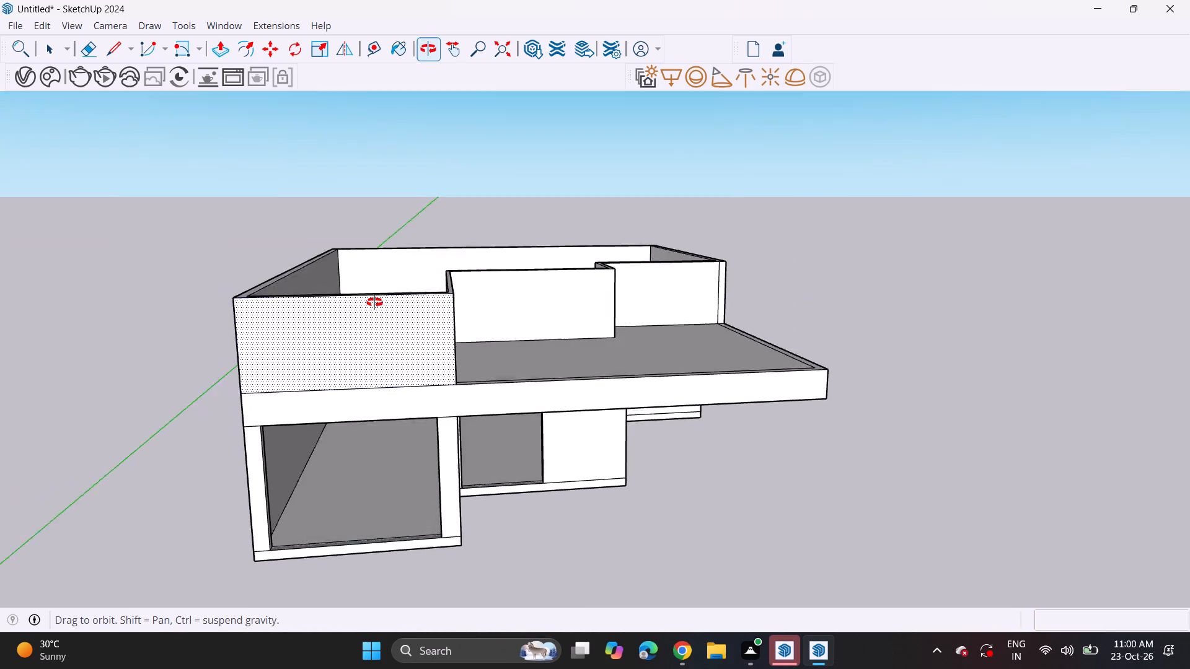
{"action": "middle_click_drag", "start_coordinate": [374, 302], "coordinate": [374, 317]}
{"action": "middle_click_drag", "start_coordinate": [397, 309], "coordinate": [384, 361]}
{"action": "scroll", "coordinate": [449, 348], "scroll_direction": "up", "scroll_amount": 6}
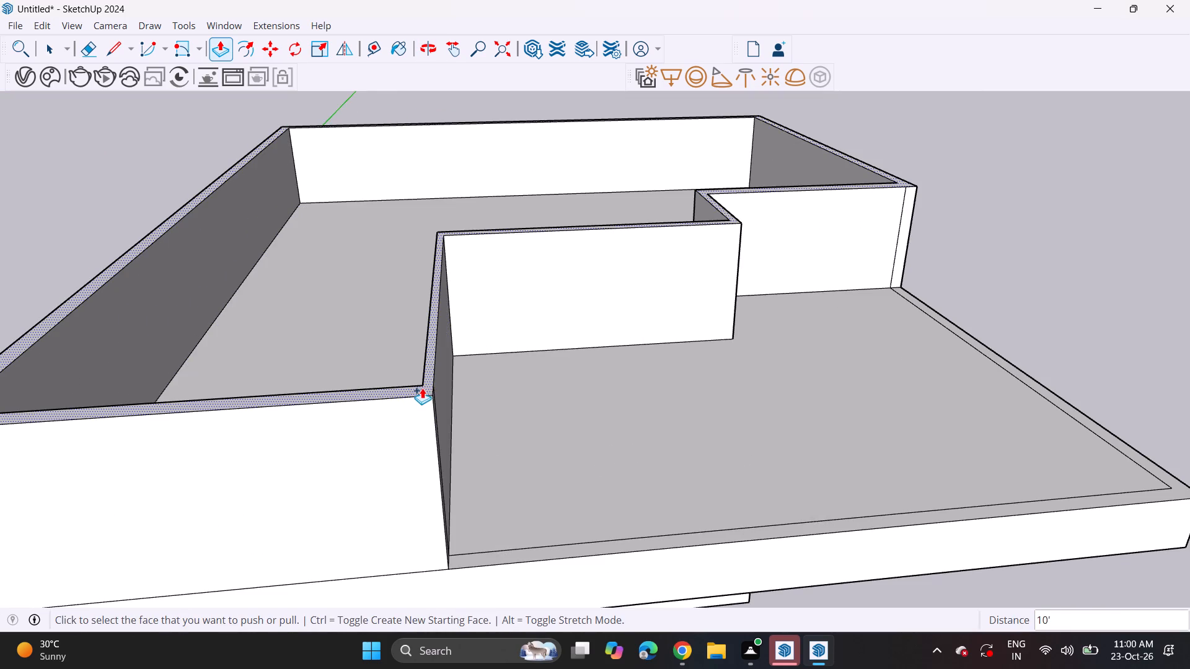
{"action": "left_click", "coordinate": [423, 388]}
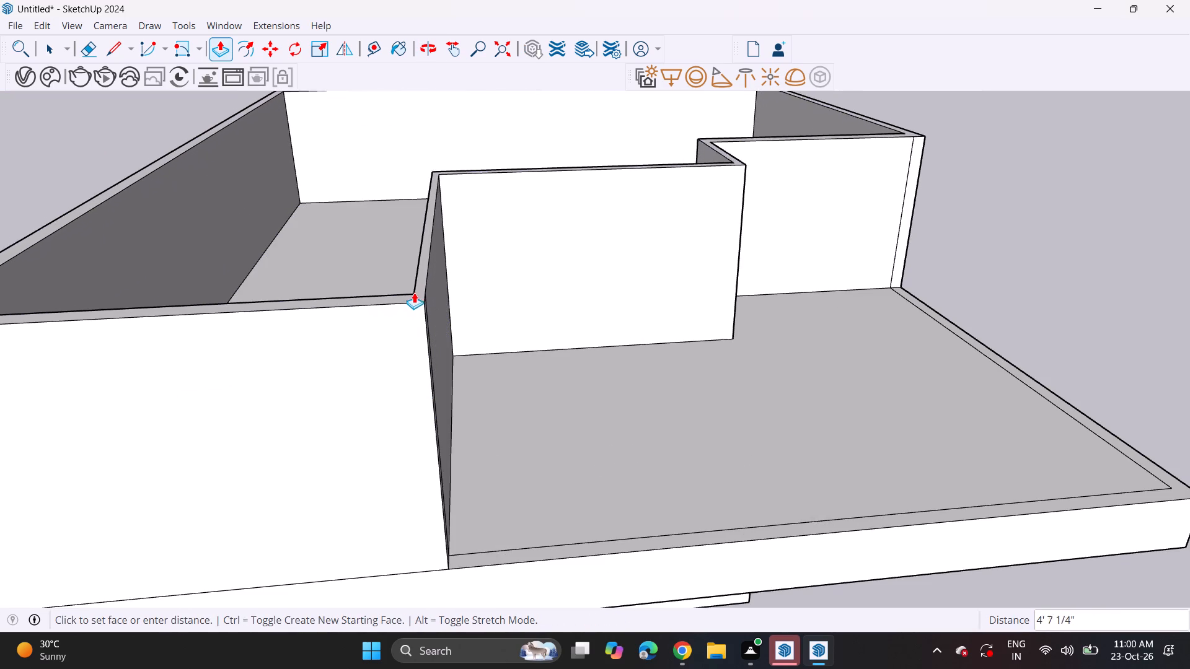
{"action": "left_click", "coordinate": [410, 250]}
Draw a rectangle about 18' 5 3/16" by 16' 8 9/16" on the foremost upper-storey wall, from its base to its top edge.
{"action": "scroll", "coordinate": [485, 295], "scroll_direction": "down", "scroll_amount": 8}
{"action": "middle_click_drag", "start_coordinate": [556, 362], "coordinate": [539, 243]}
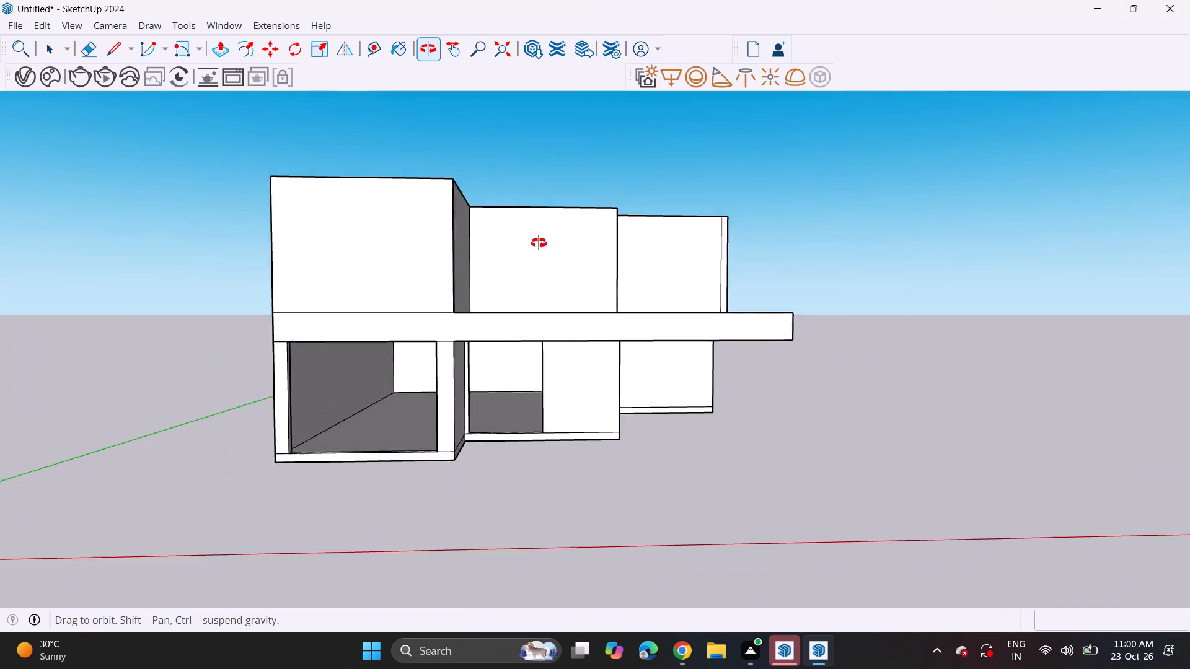
{"action": "middle_click_drag", "start_coordinate": [539, 243], "coordinate": [540, 246]}
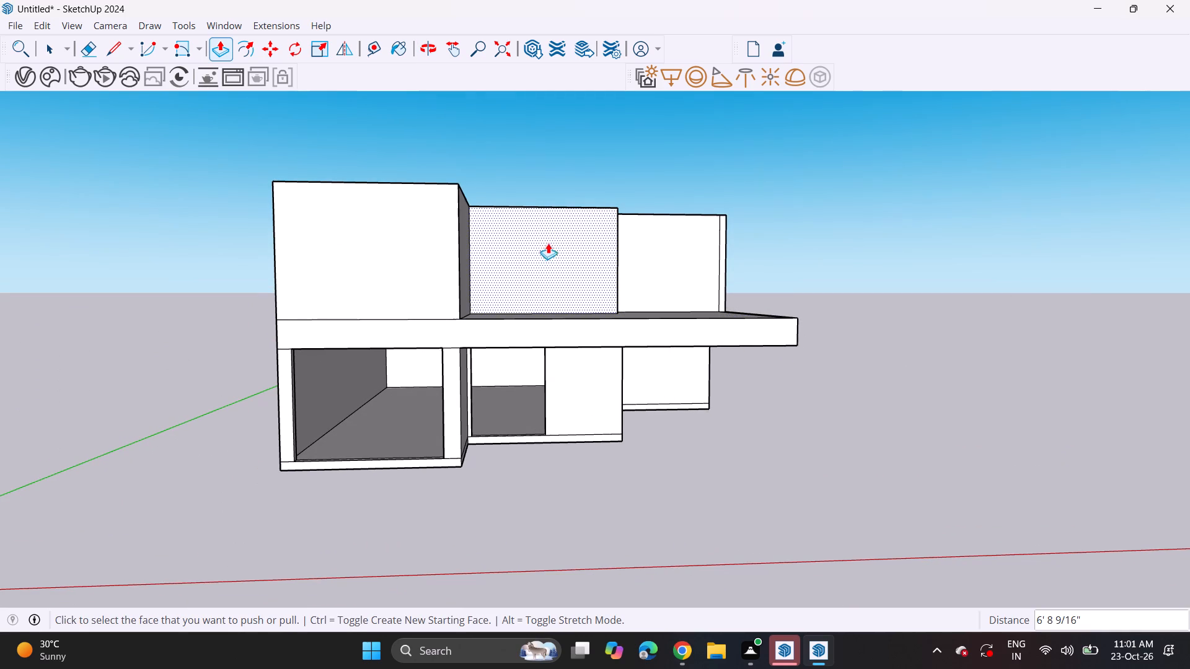
{"action": "middle_click_drag", "start_coordinate": [579, 216], "coordinate": [571, 369]}
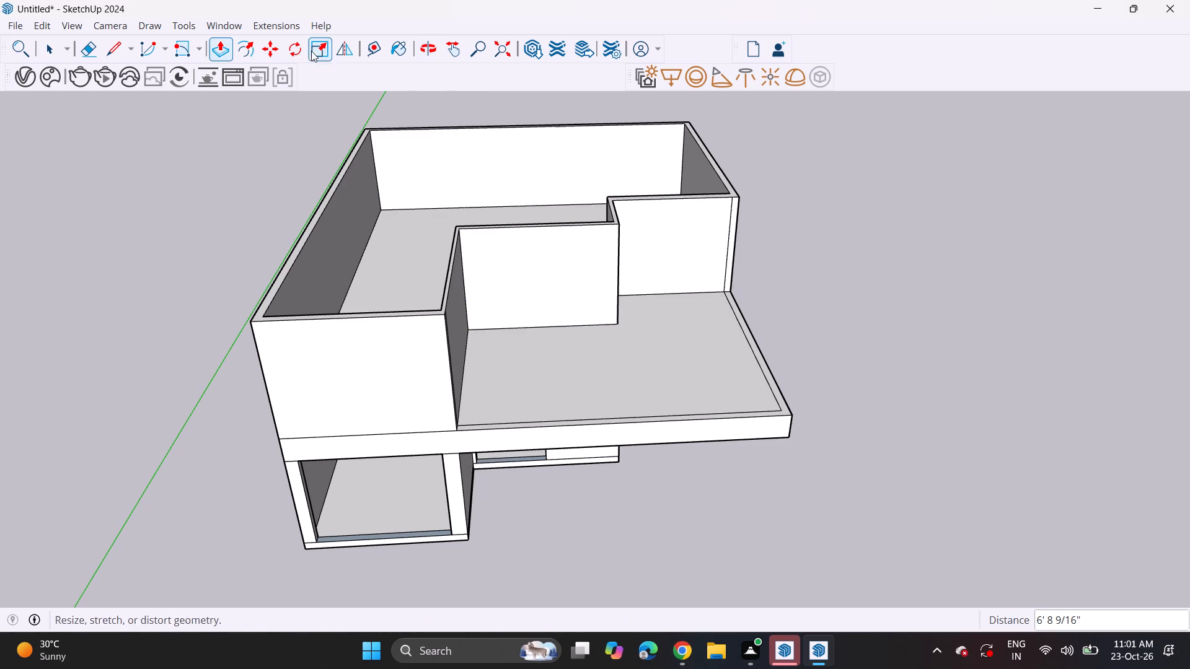
{"action": "left_click", "coordinate": [196, 51]}
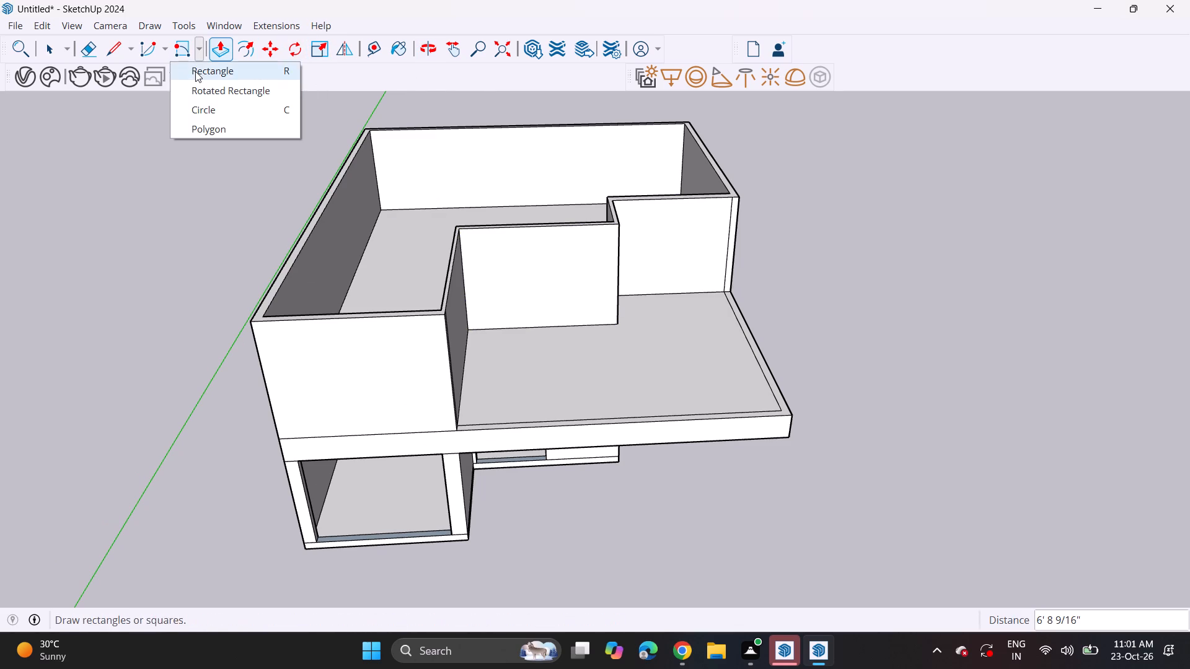
{"action": "left_click", "coordinate": [195, 71]}
{"action": "middle_click_drag", "start_coordinate": [252, 302], "coordinate": [284, 245]}
{"action": "middle_click_drag", "start_coordinate": [302, 334], "coordinate": [284, 293]}
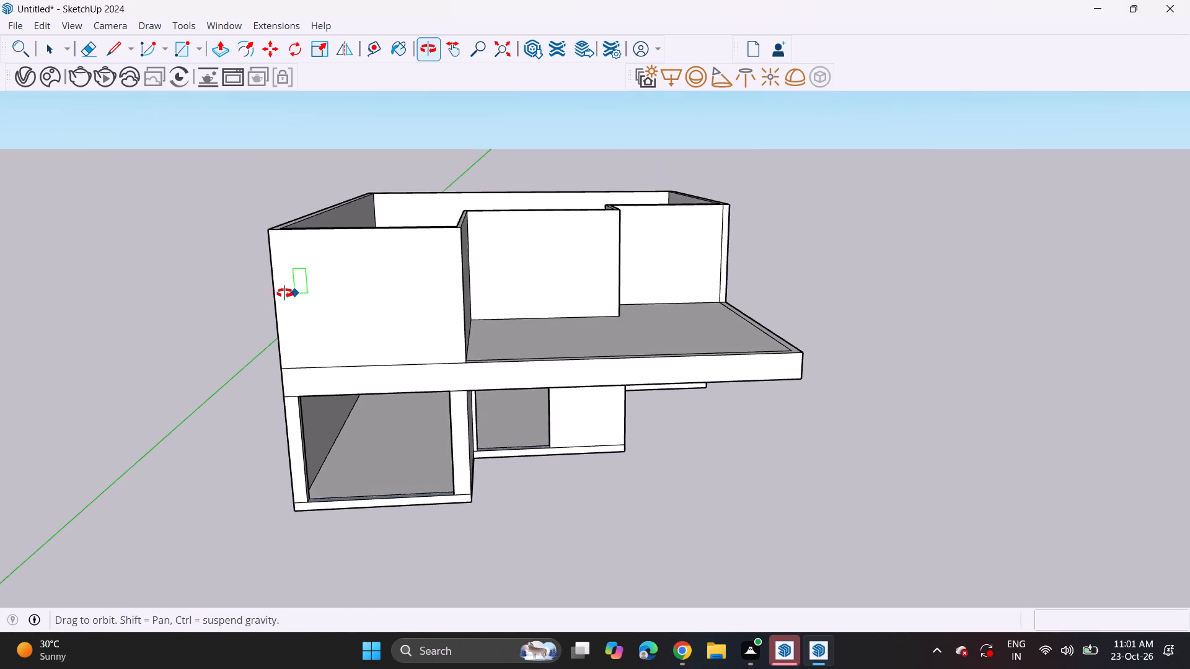
{"action": "middle_click_drag", "start_coordinate": [284, 293], "coordinate": [286, 299]}
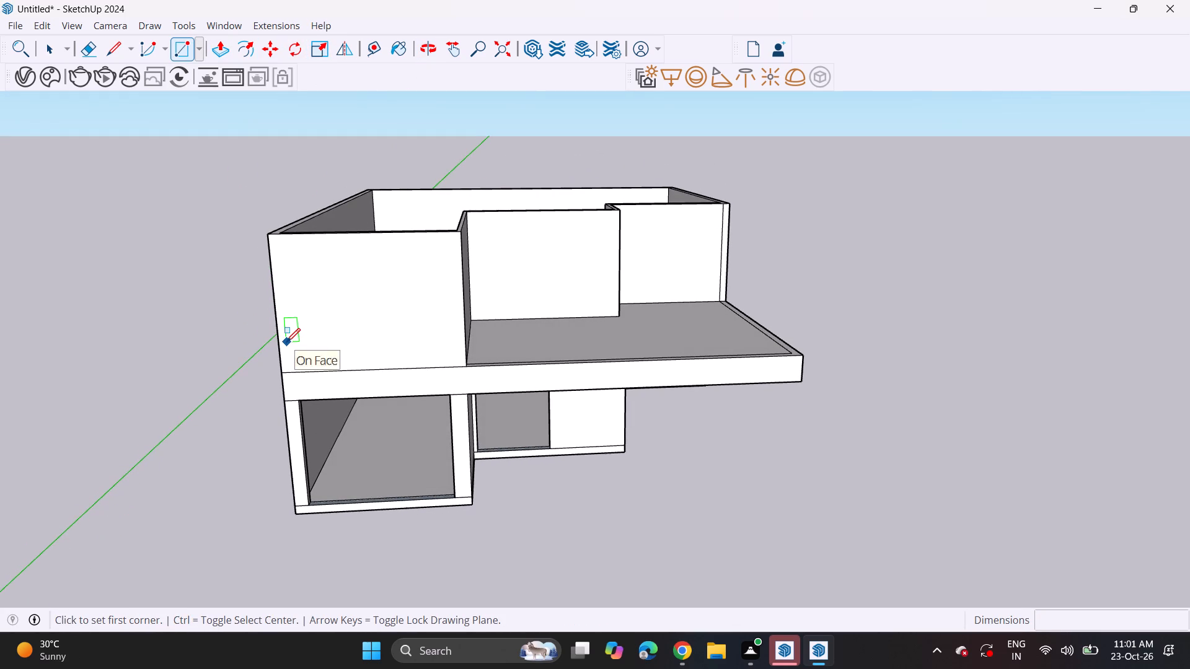
{"action": "scroll", "coordinate": [290, 348], "scroll_direction": "up", "scroll_amount": 5}
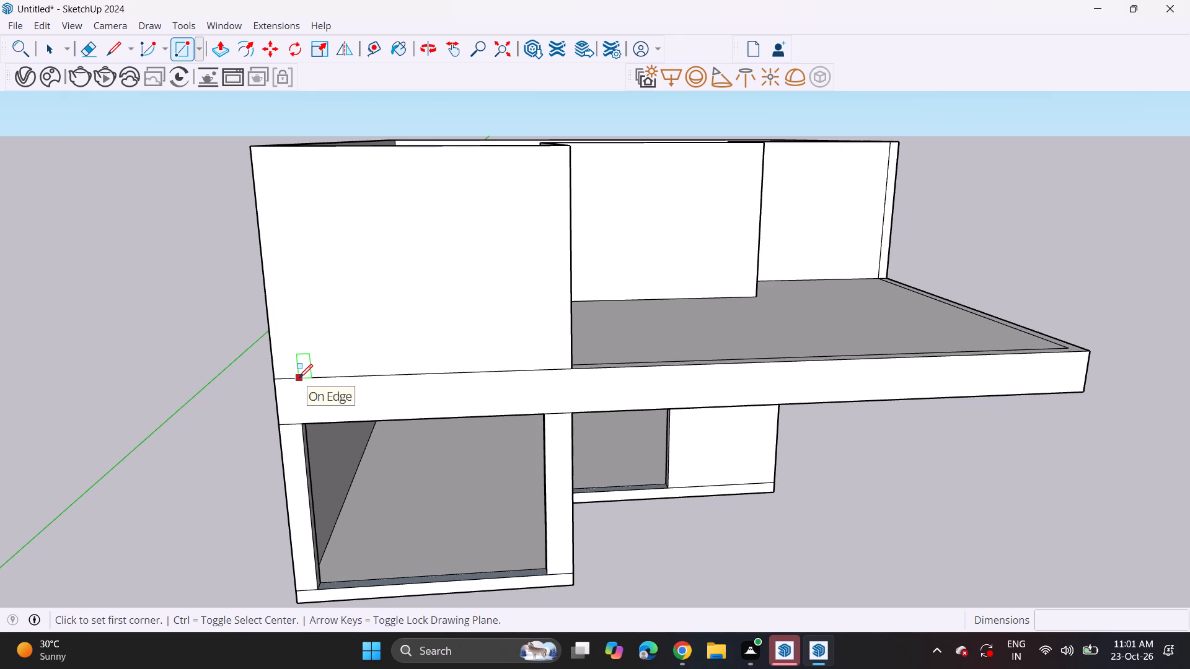
{"action": "left_click", "coordinate": [299, 378]}
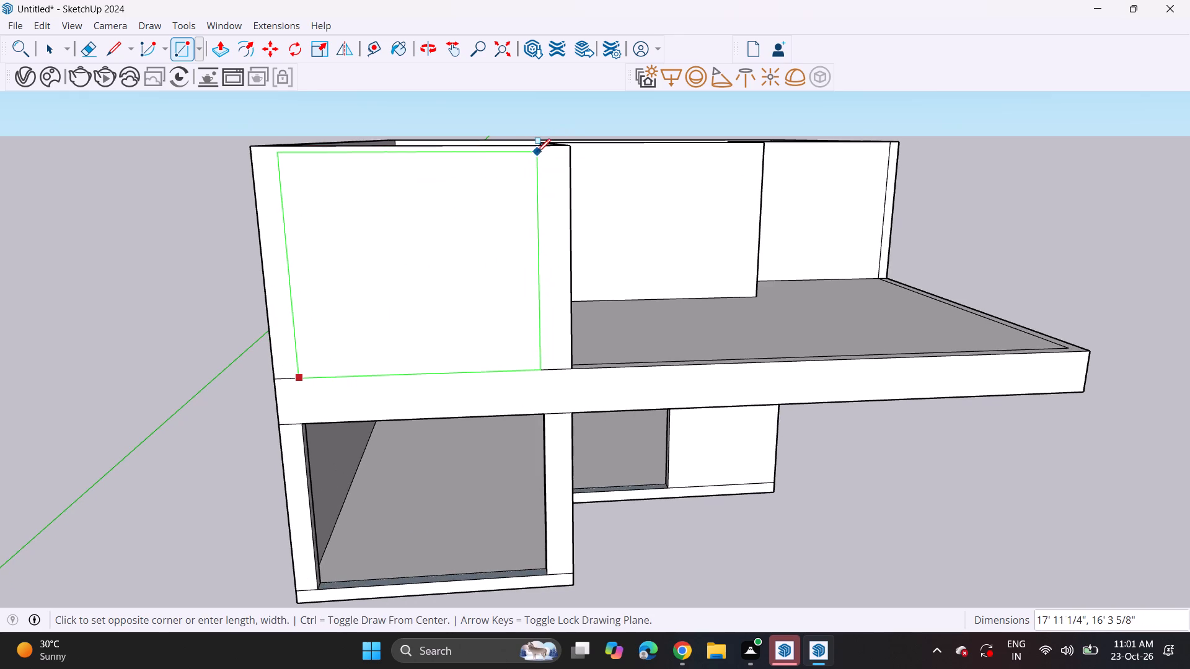
{"action": "left_click", "coordinate": [544, 146]}
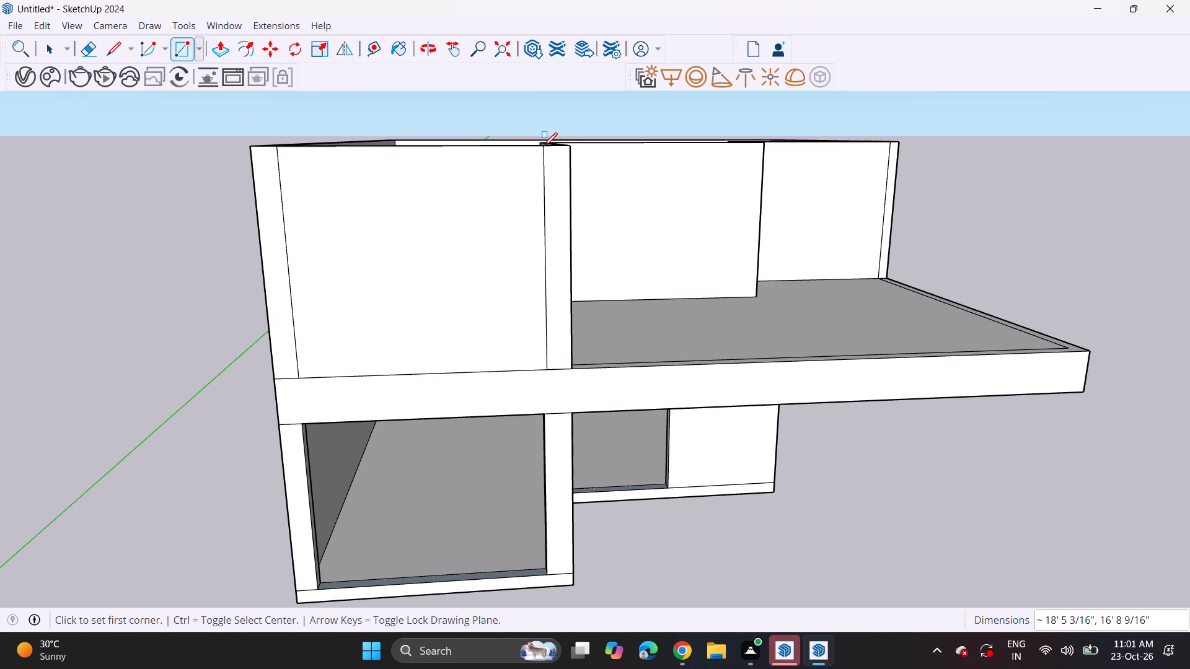
Push the foremost wall's rectangle in about 1' 1 5/16" and erase its remaining top edge to open up the wall.
{"action": "scroll", "coordinate": [549, 147], "scroll_direction": "up", "scroll_amount": 1}
{"action": "middle_click_drag", "start_coordinate": [535, 167], "coordinate": [481, 255]}
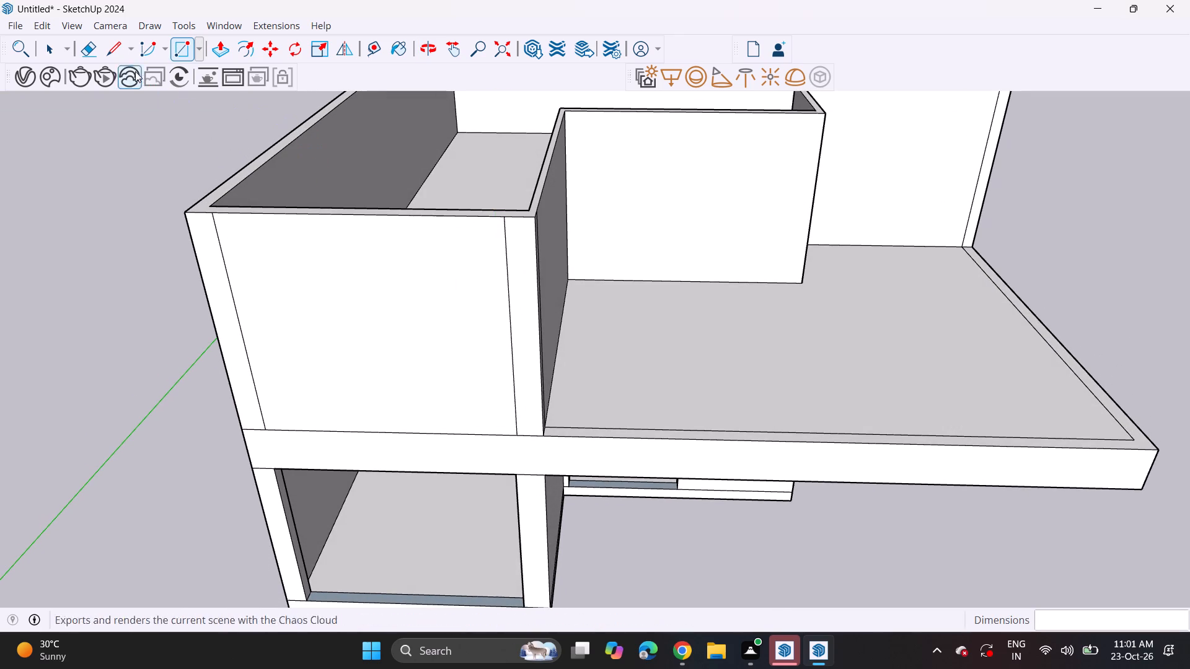
{"action": "left_click", "coordinate": [221, 51]}
{"action": "left_click", "coordinate": [301, 289]}
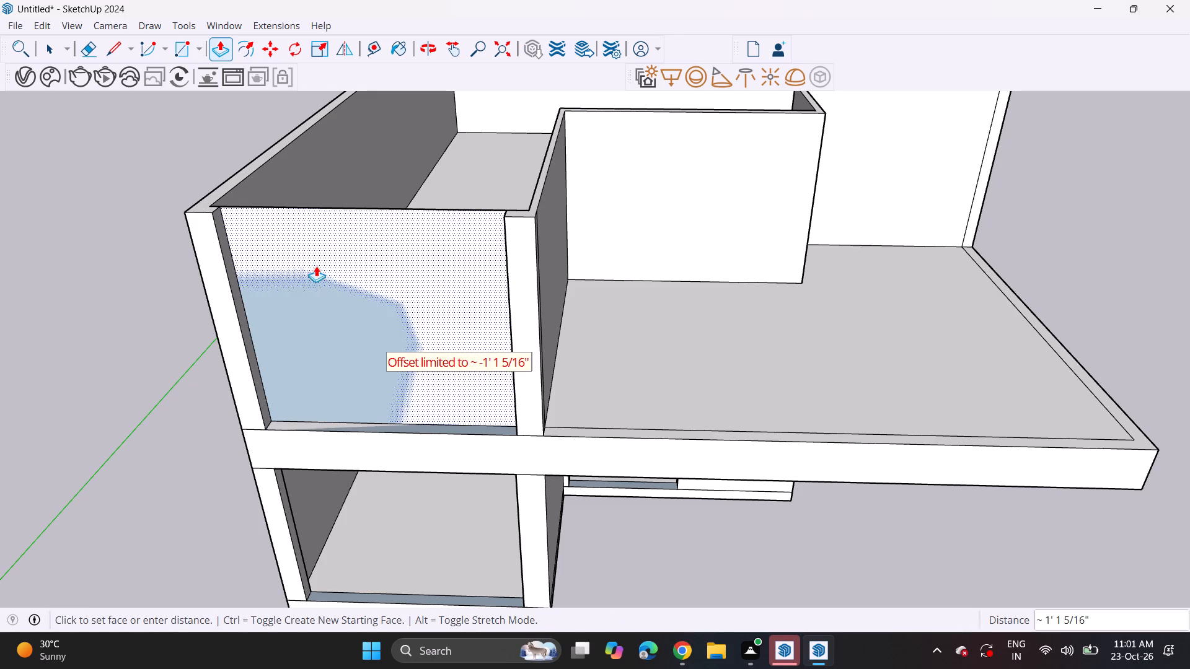
{"action": "left_click", "coordinate": [324, 254]}
{"action": "left_click", "coordinate": [95, 42]}
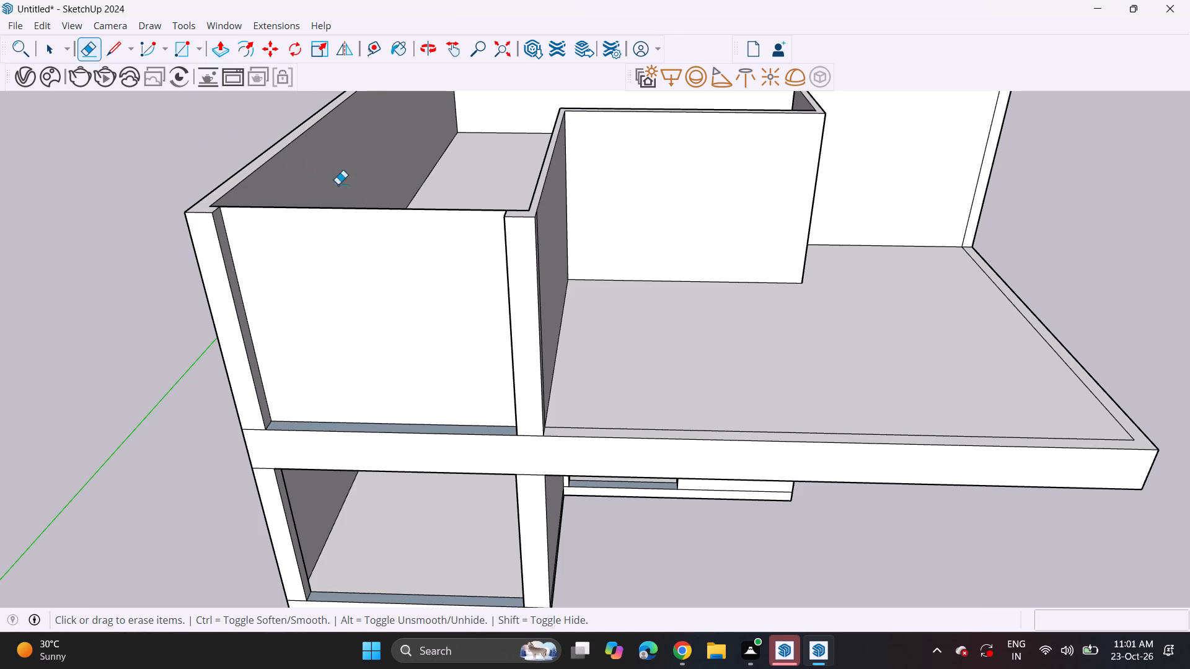
{"action": "left_click", "coordinate": [434, 209]}
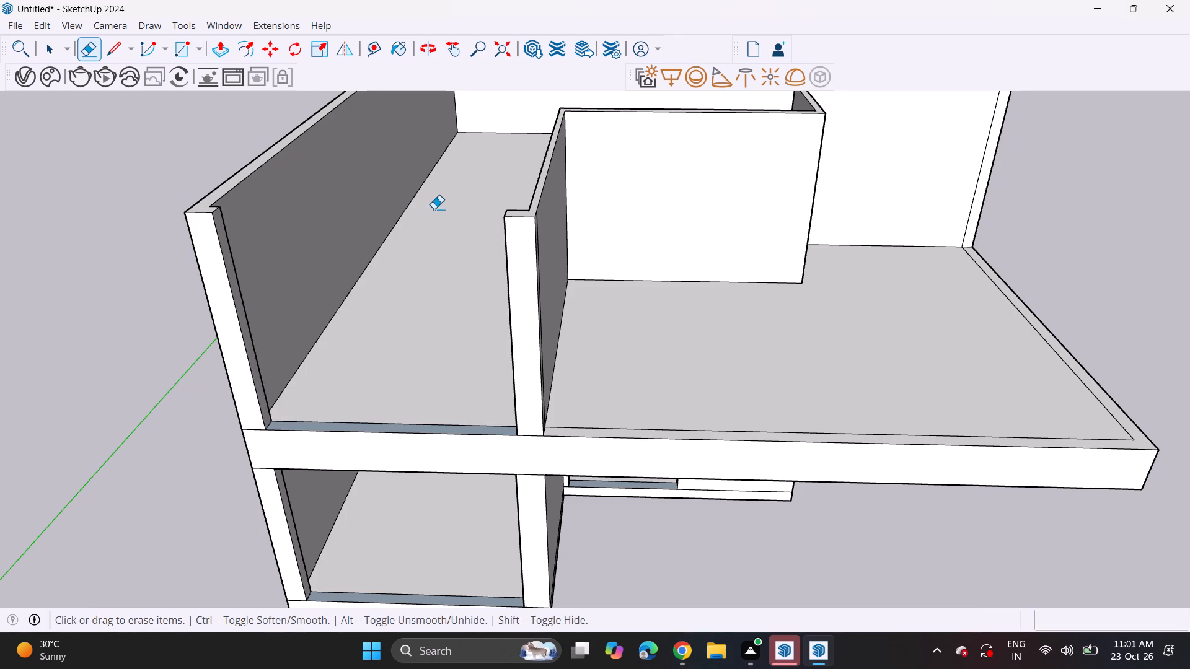
Draw a rectangle about 17' 11 11/16" by 16' 8 9/16" on the middle set-back upper wall, from base to top edge.
{"action": "scroll", "coordinate": [430, 216], "scroll_direction": "down", "scroll_amount": 7}
{"action": "middle_click_drag", "start_coordinate": [524, 236], "coordinate": [371, 265]}
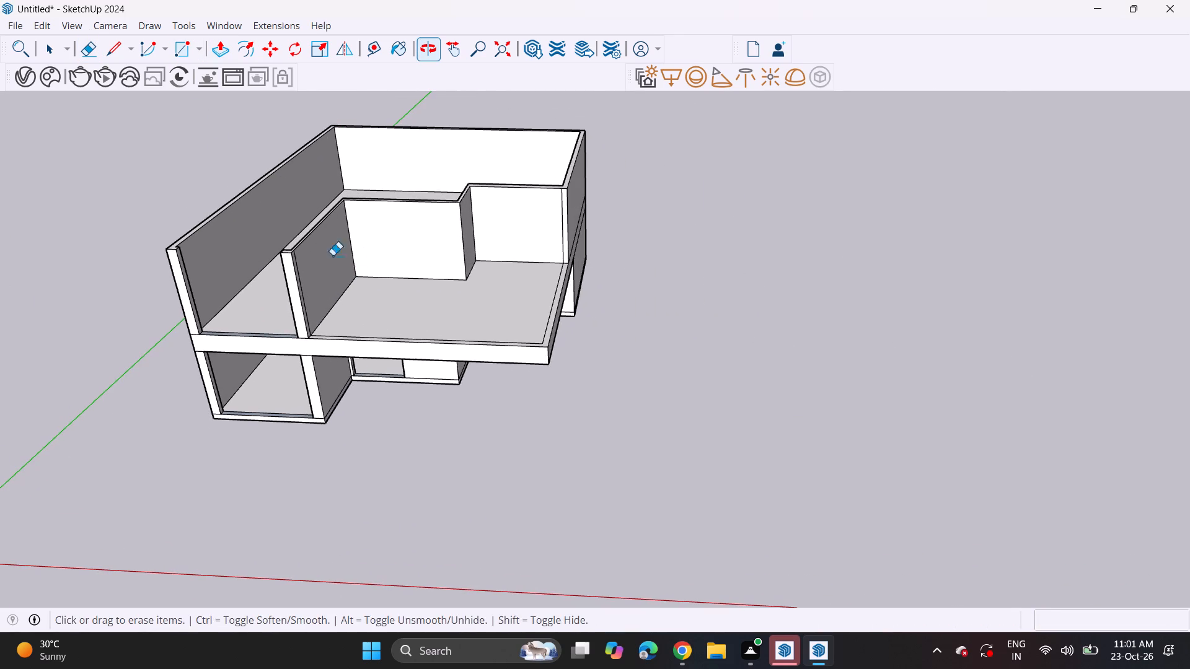
{"action": "left_click", "coordinate": [183, 45]}
{"action": "middle_click_drag", "start_coordinate": [377, 297], "coordinate": [465, 254]}
{"action": "scroll", "coordinate": [377, 297], "scroll_direction": "up", "scroll_amount": 1}
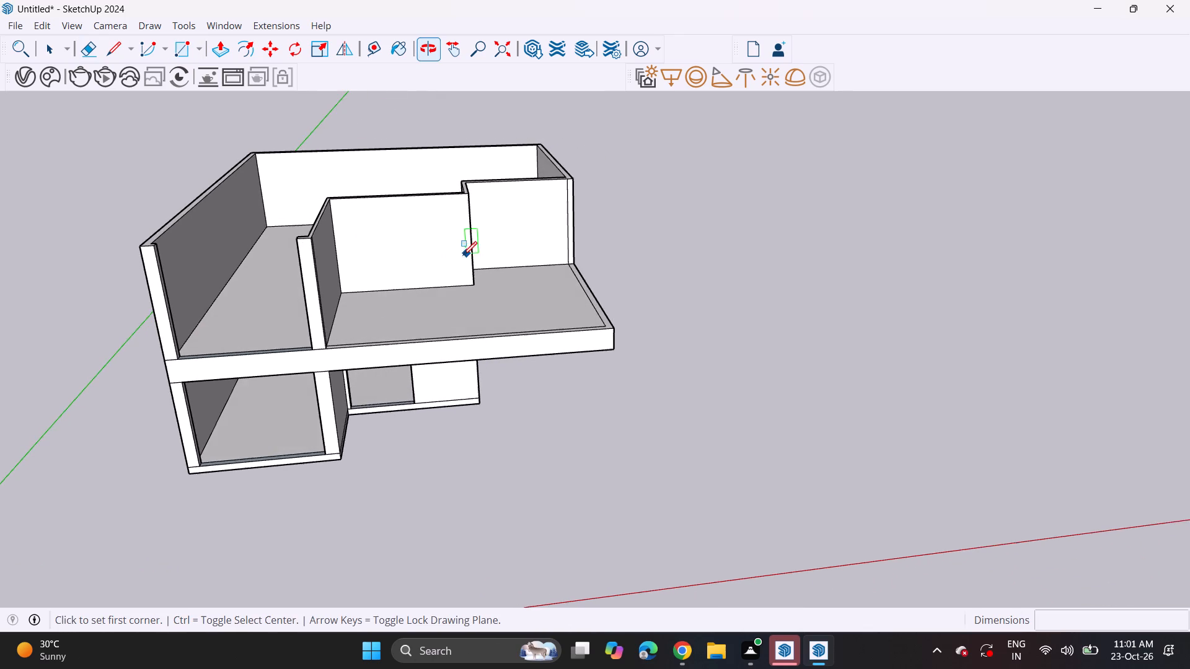
{"action": "scroll", "coordinate": [413, 278], "scroll_direction": "up", "scroll_amount": 6}
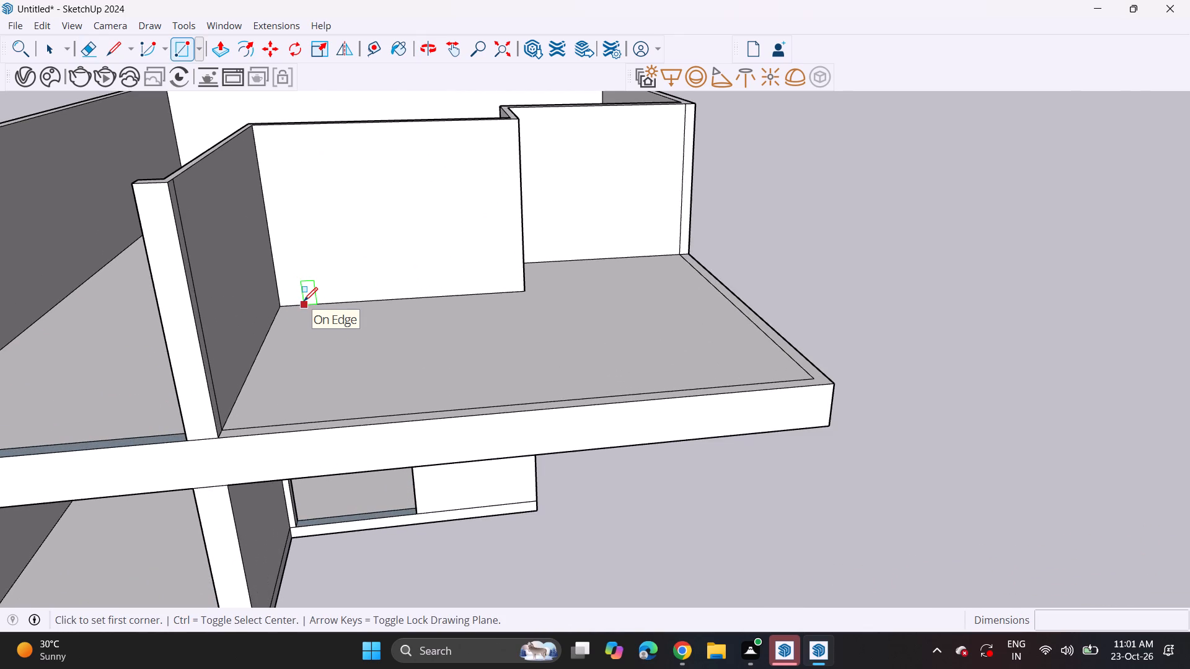
{"action": "left_click", "coordinate": [304, 301]}
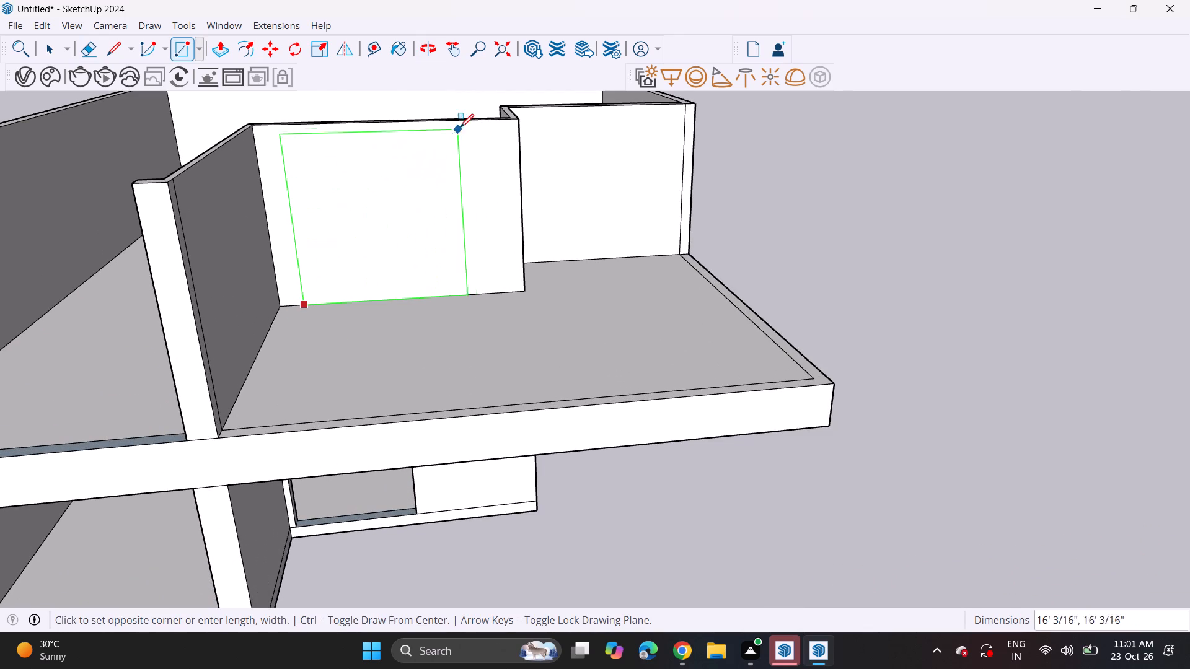
{"action": "left_click", "coordinate": [485, 121]}
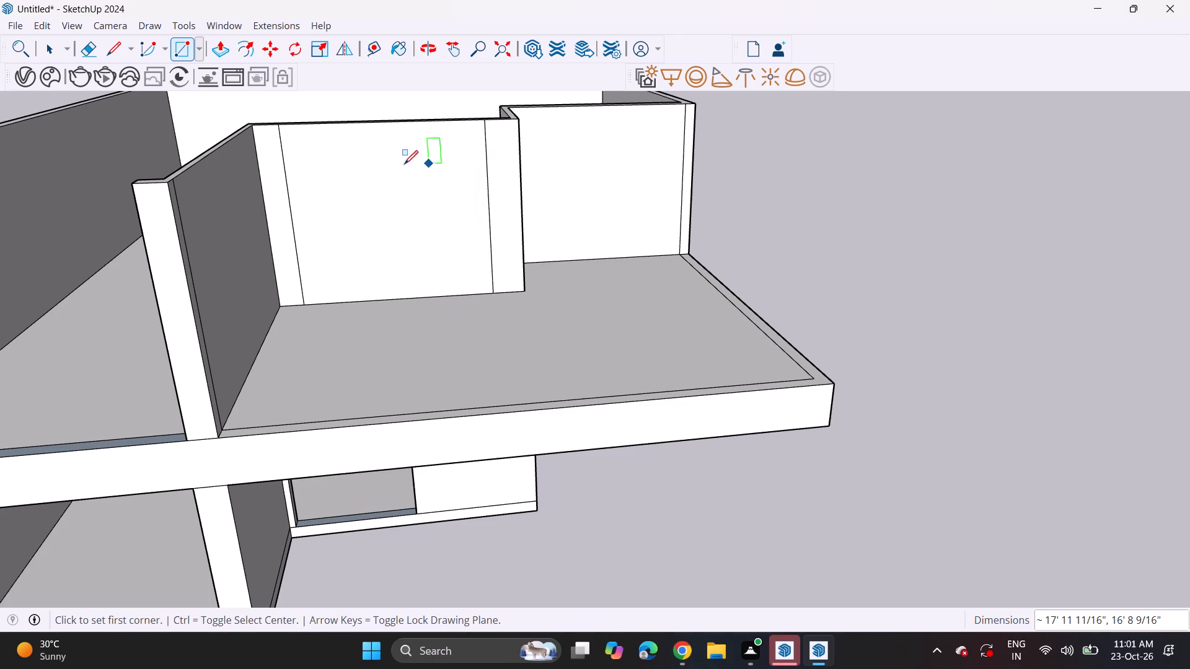
Push the middle wall's rectangle in 11 5/8".
{"action": "left_click", "coordinate": [222, 50]}
{"action": "middle_click_drag", "start_coordinate": [337, 198], "coordinate": [349, 325], "text": "shift"}
{"action": "scroll", "coordinate": [355, 330], "scroll_direction": "up", "scroll_amount": 1}
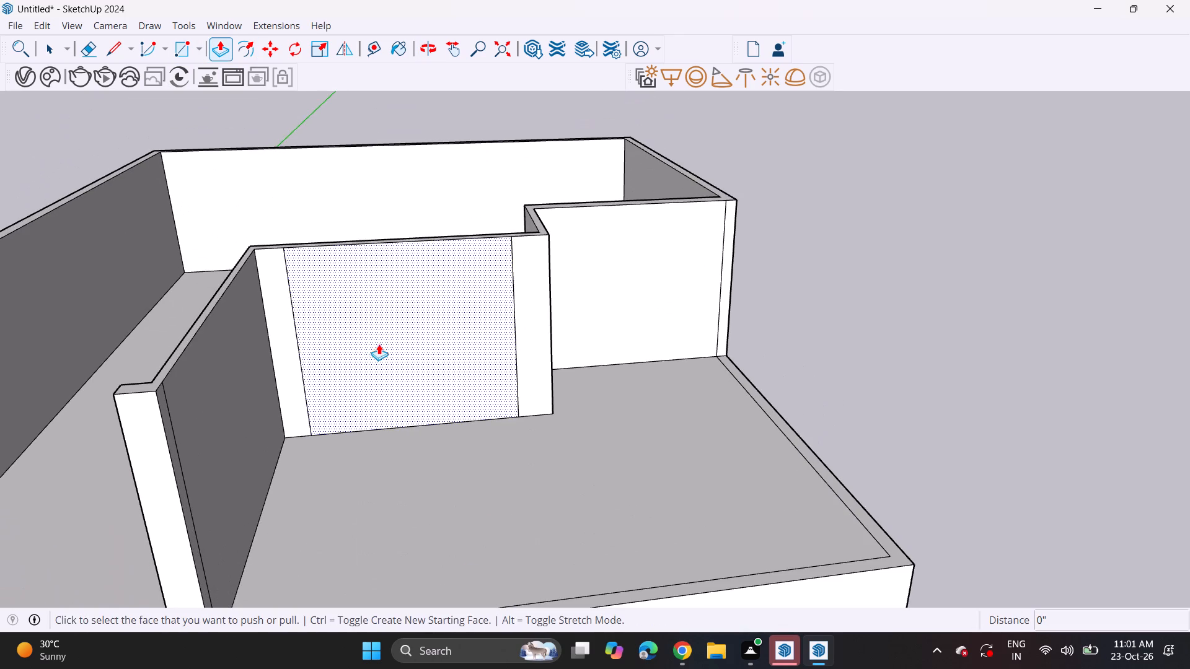
{"action": "middle_click_drag", "start_coordinate": [382, 344], "coordinate": [381, 455]}
{"action": "left_click", "coordinate": [390, 418]}
{"action": "left_click", "coordinate": [386, 374]}
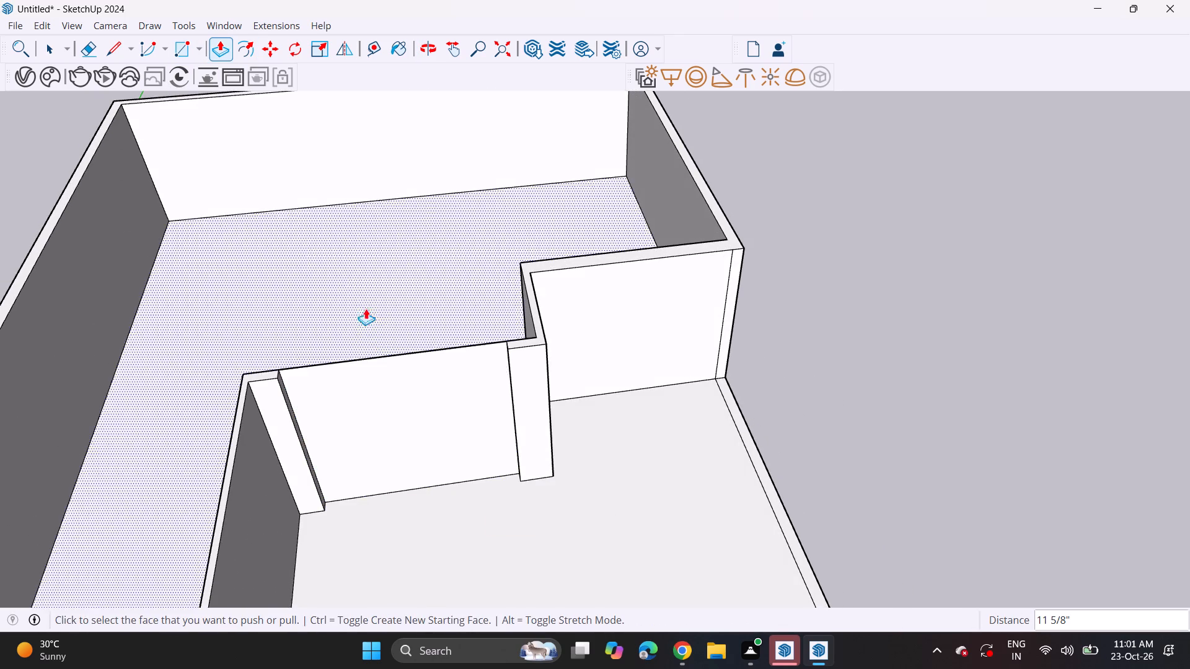
Erase the remaining top edge of the middle set-back upper wall to open it up.
{"action": "left_click", "coordinate": [87, 49]}
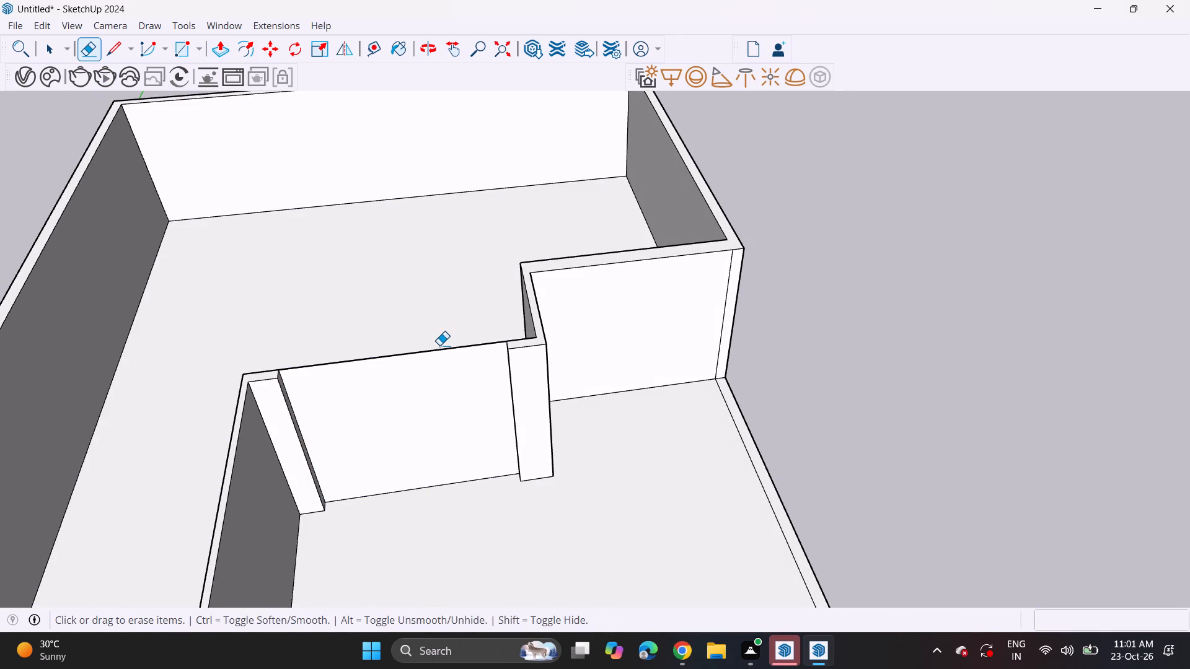
{"action": "left_click", "coordinate": [439, 350]}
Draw an upright rotated rectangle 65' 7 1/8" long and 6" high along the outer top edge of the upper back wall.
{"action": "scroll", "coordinate": [403, 419], "scroll_direction": "down", "scroll_amount": 8}
{"action": "middle_click_drag", "start_coordinate": [395, 483], "coordinate": [353, 340]}
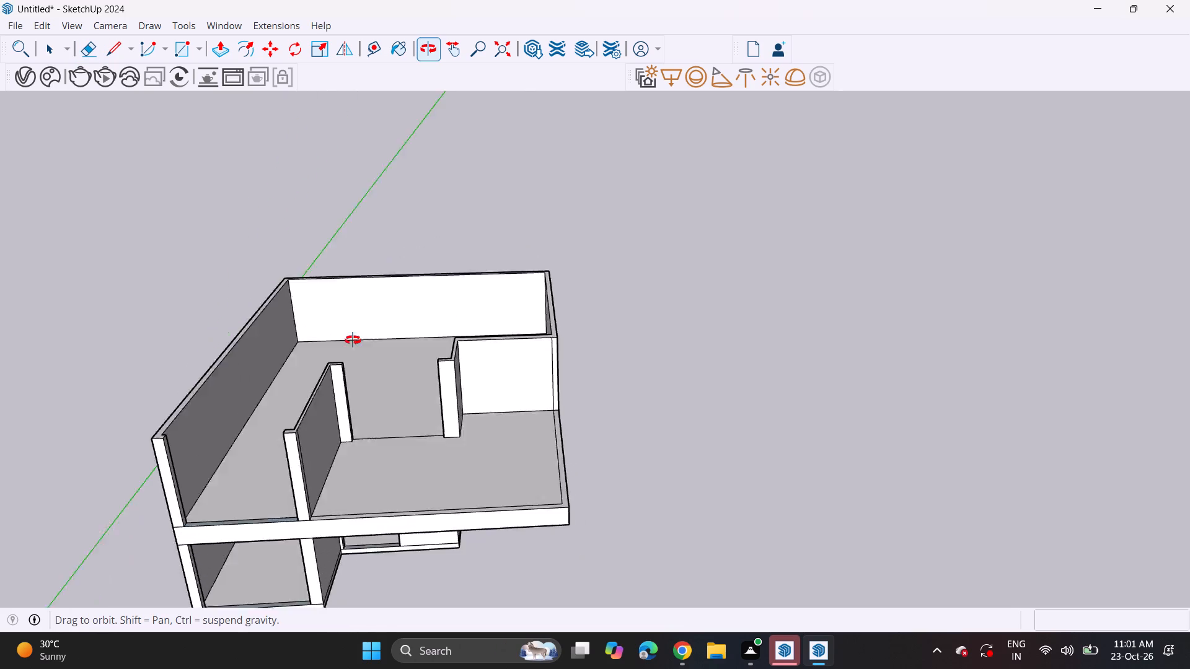
{"action": "middle_click_drag", "start_coordinate": [353, 340], "coordinate": [348, 289]}
{"action": "scroll", "coordinate": [348, 289], "scroll_direction": "up", "scroll_amount": 2}
{"action": "middle_click_drag", "start_coordinate": [358, 422], "coordinate": [403, 370]}
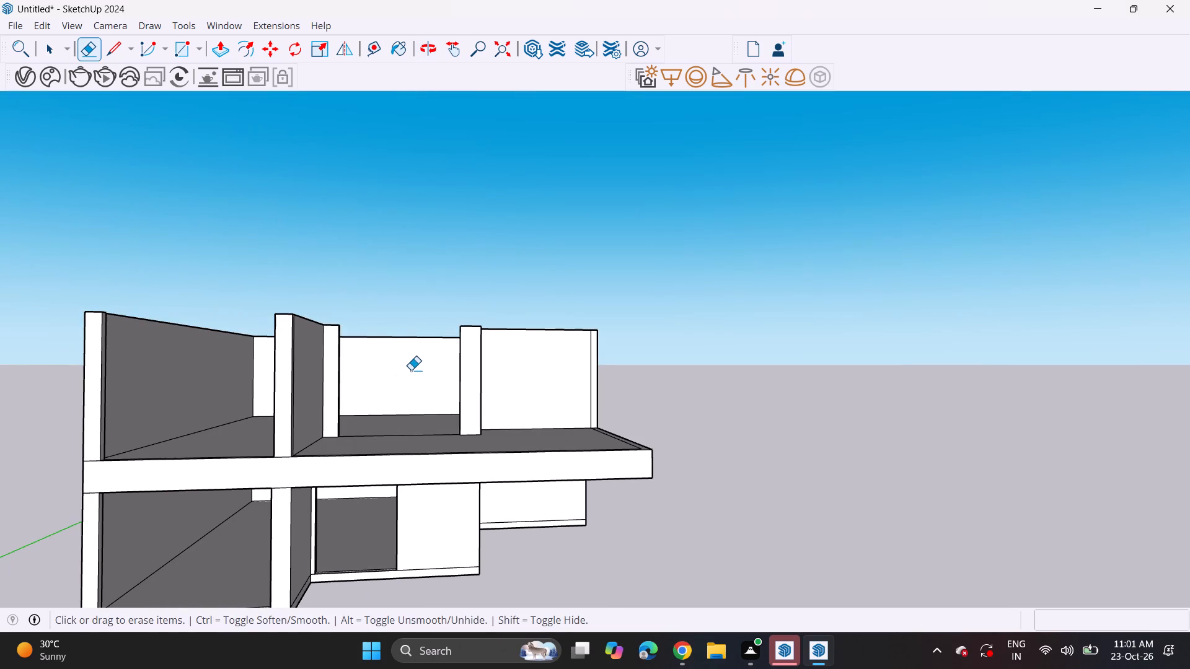
{"action": "scroll", "coordinate": [411, 370], "scroll_direction": "down", "scroll_amount": 2}
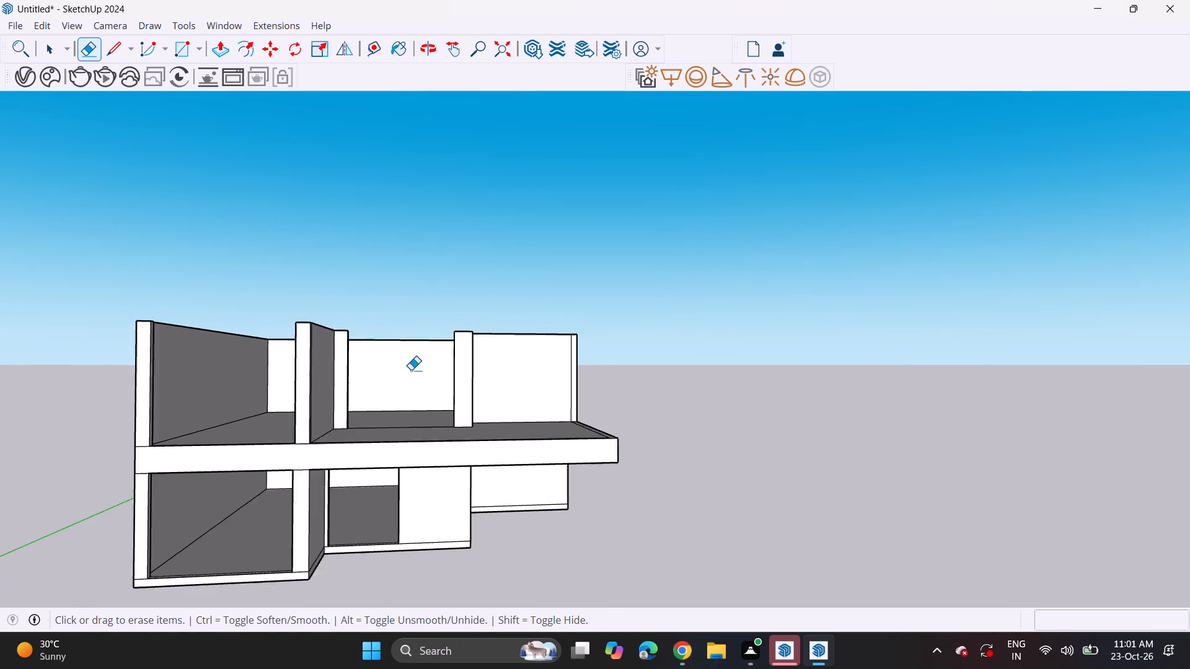
{"action": "scroll", "coordinate": [411, 370], "scroll_direction": "down", "scroll_amount": 4}
{"action": "middle_click_drag", "start_coordinate": [369, 316], "coordinate": [386, 493]}
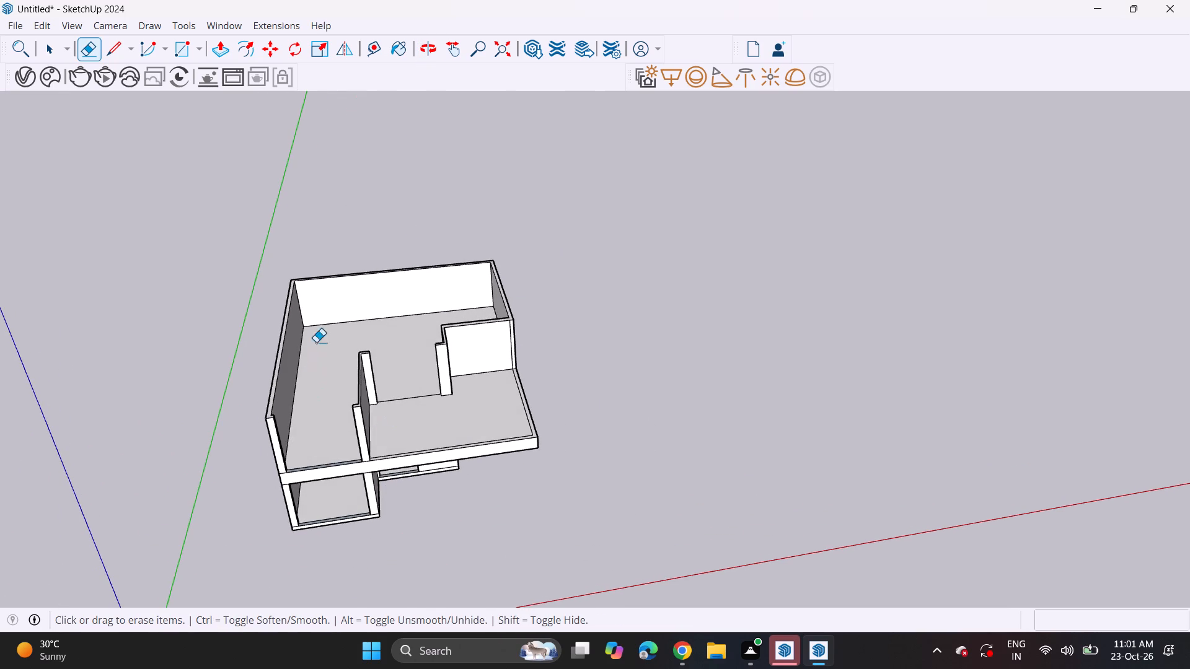
{"action": "scroll", "coordinate": [317, 326], "scroll_direction": "up", "scroll_amount": 5}
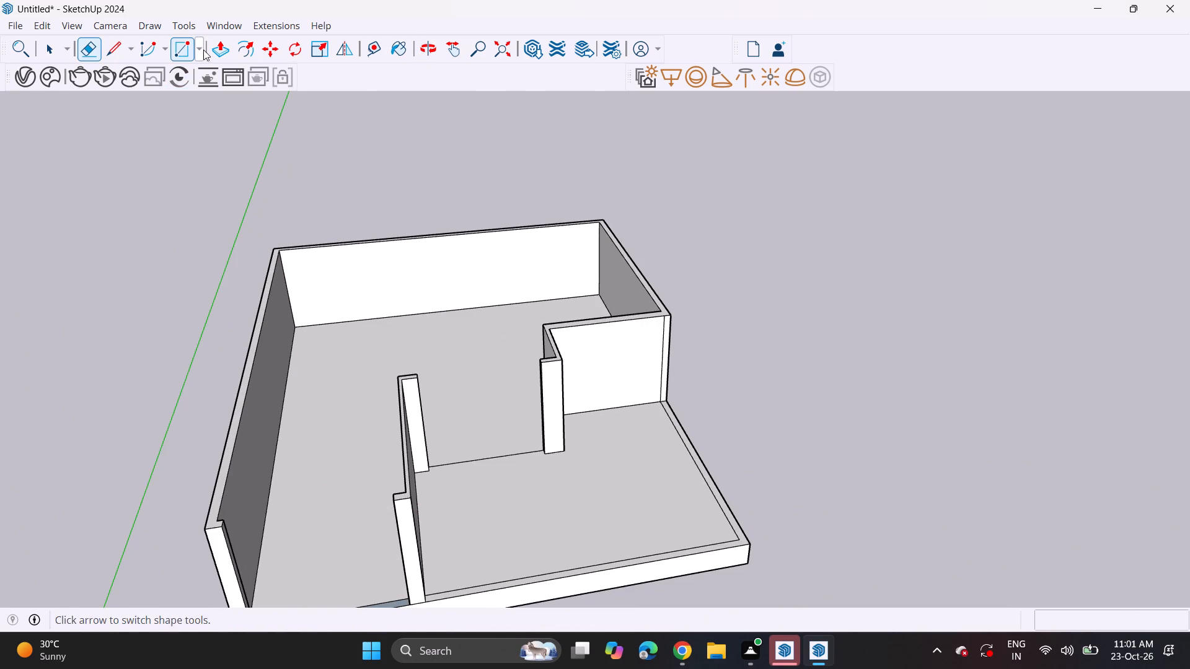
{"action": "left_click", "coordinate": [203, 50]}
{"action": "left_click", "coordinate": [223, 97]}
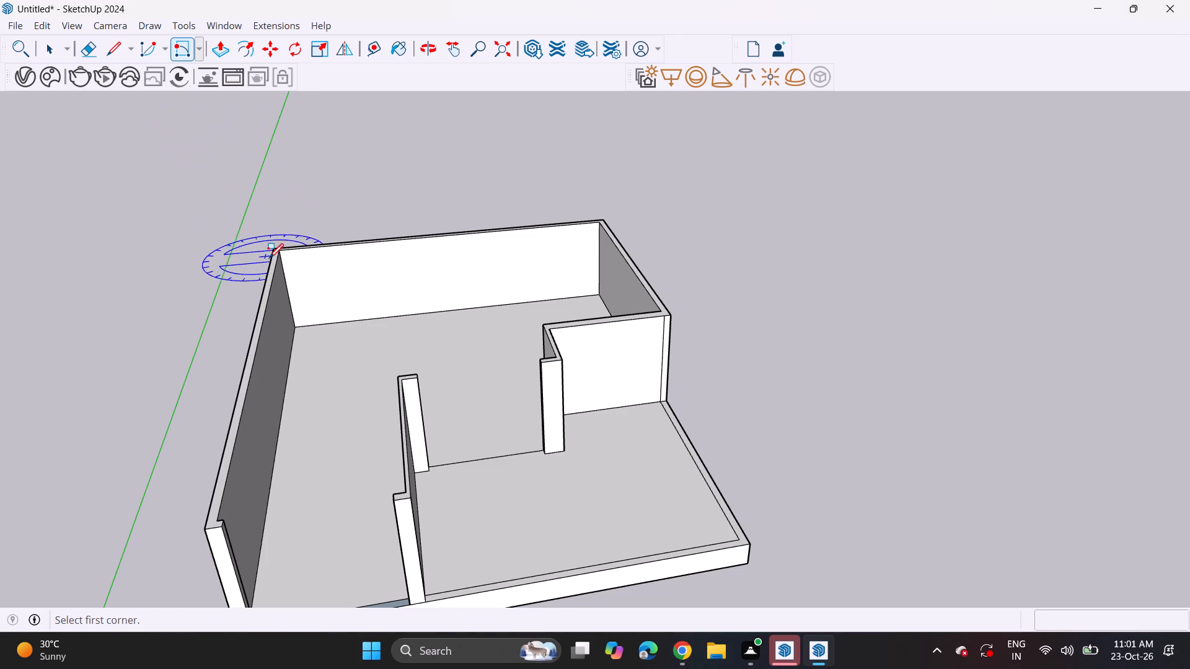
{"action": "left_click", "coordinate": [272, 252]}
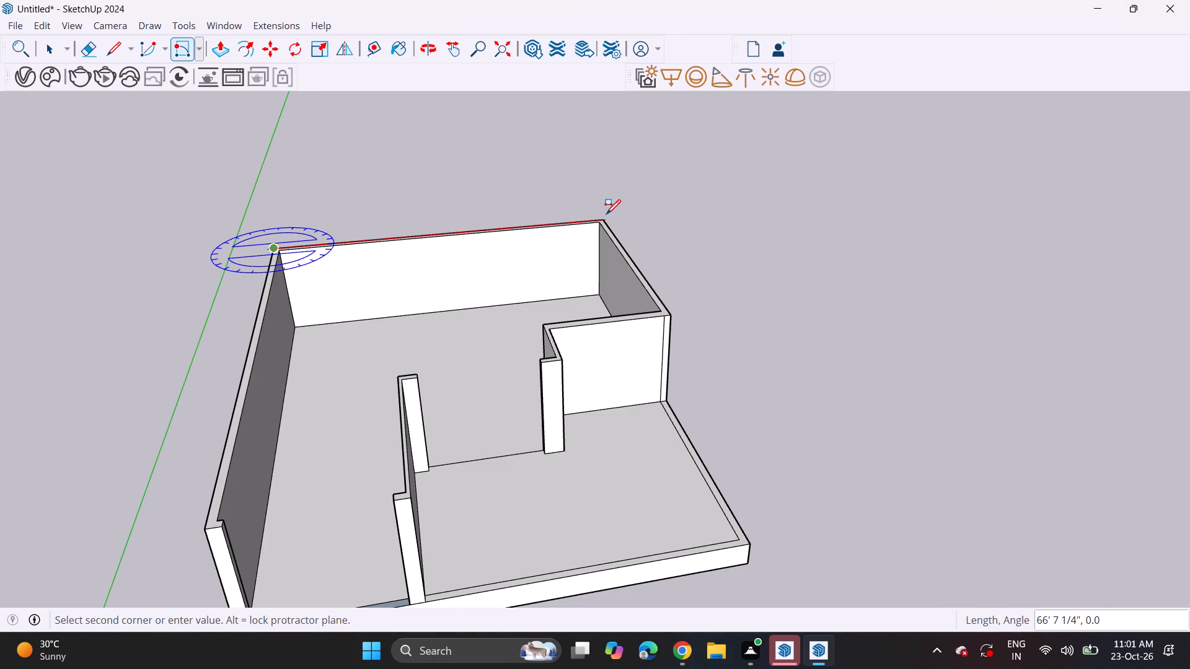
{"action": "left_click", "coordinate": [605, 220]}
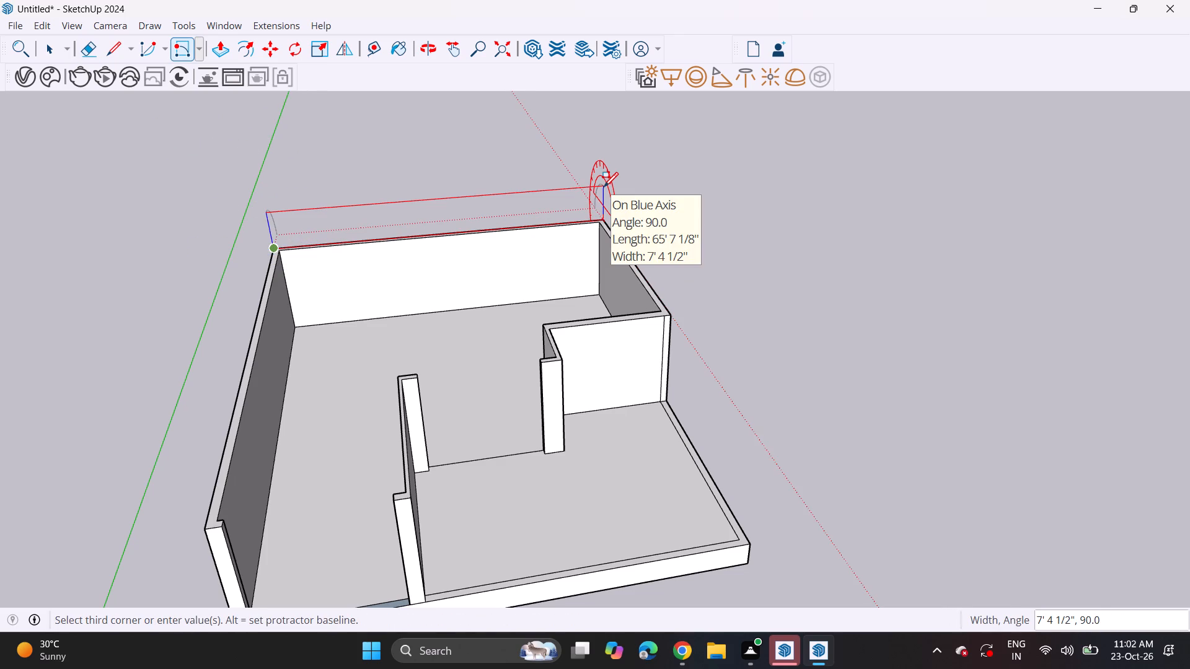
{"action": "key", "text": "6"}
{"action": "key", "text": "Return"}
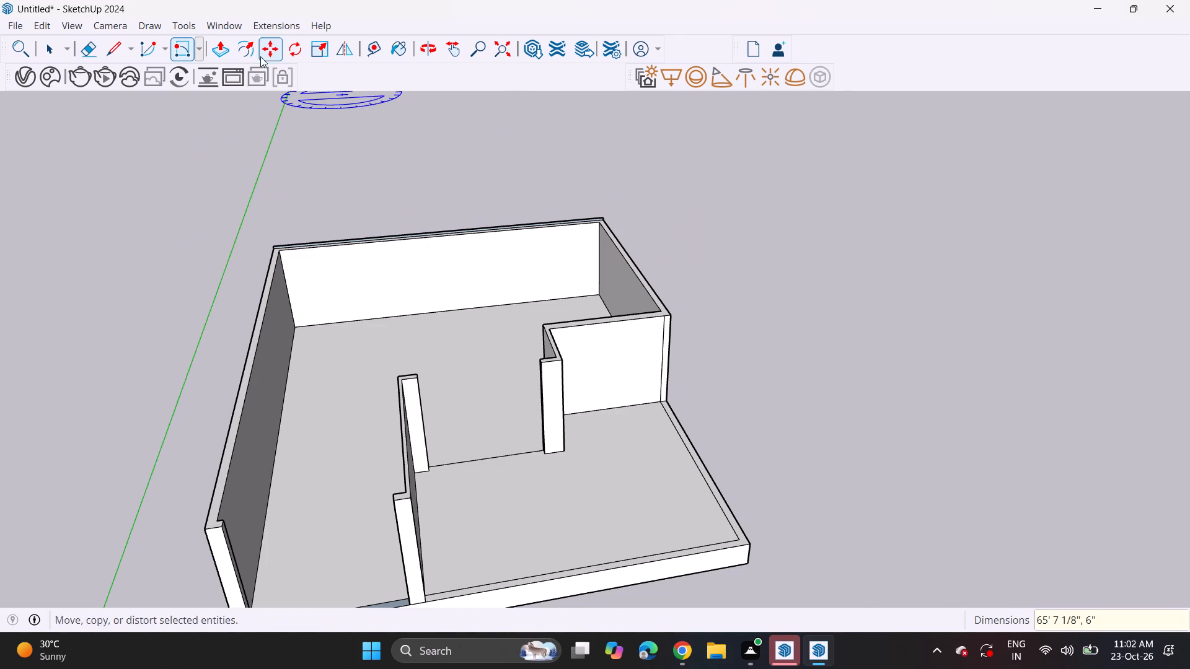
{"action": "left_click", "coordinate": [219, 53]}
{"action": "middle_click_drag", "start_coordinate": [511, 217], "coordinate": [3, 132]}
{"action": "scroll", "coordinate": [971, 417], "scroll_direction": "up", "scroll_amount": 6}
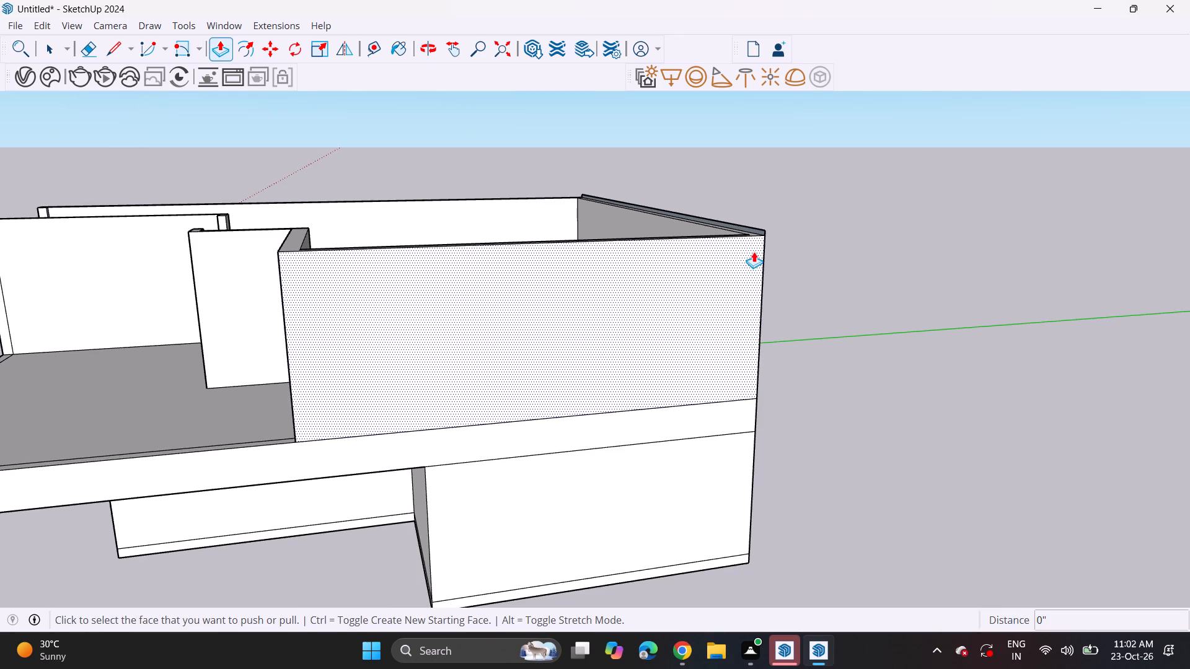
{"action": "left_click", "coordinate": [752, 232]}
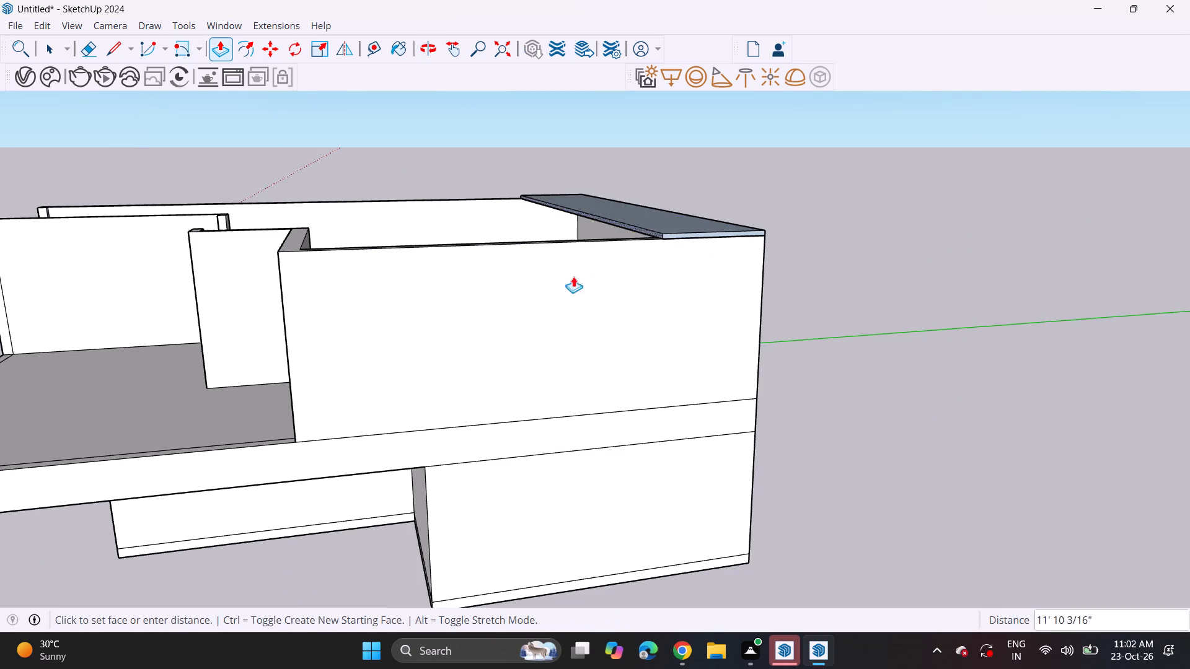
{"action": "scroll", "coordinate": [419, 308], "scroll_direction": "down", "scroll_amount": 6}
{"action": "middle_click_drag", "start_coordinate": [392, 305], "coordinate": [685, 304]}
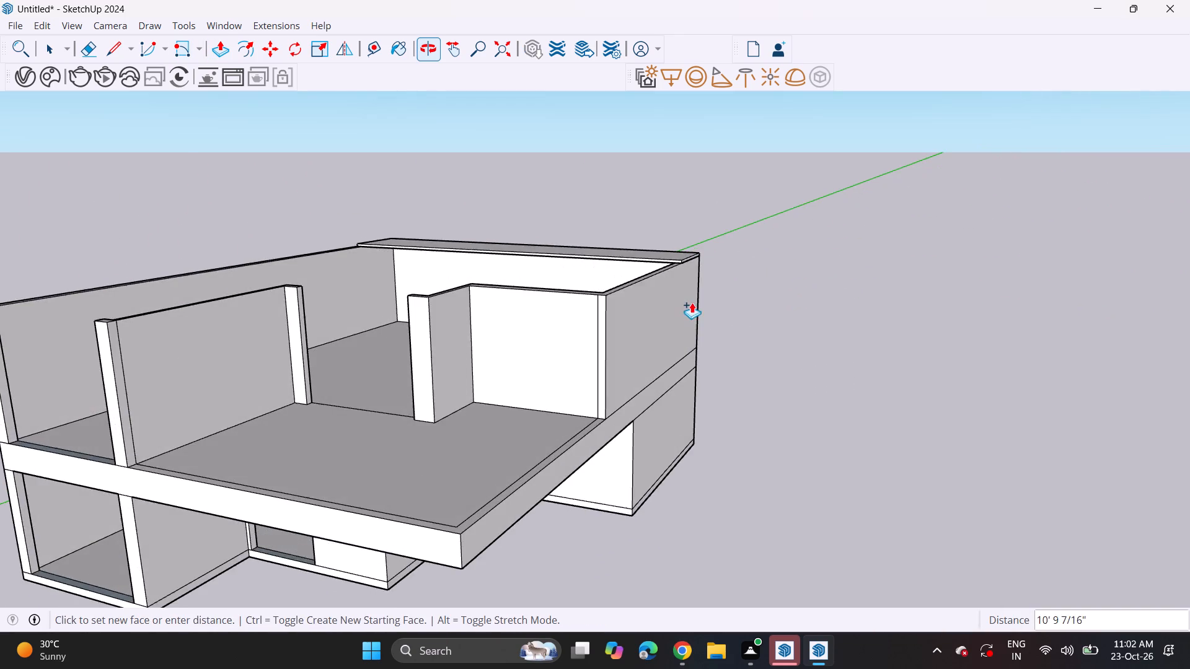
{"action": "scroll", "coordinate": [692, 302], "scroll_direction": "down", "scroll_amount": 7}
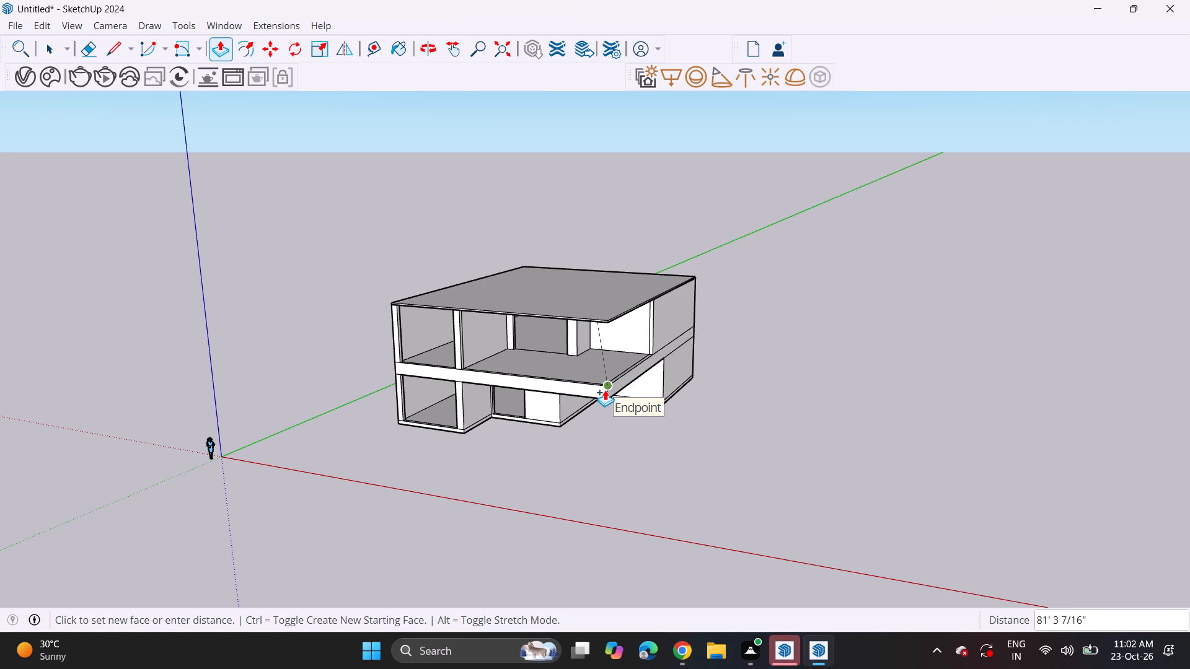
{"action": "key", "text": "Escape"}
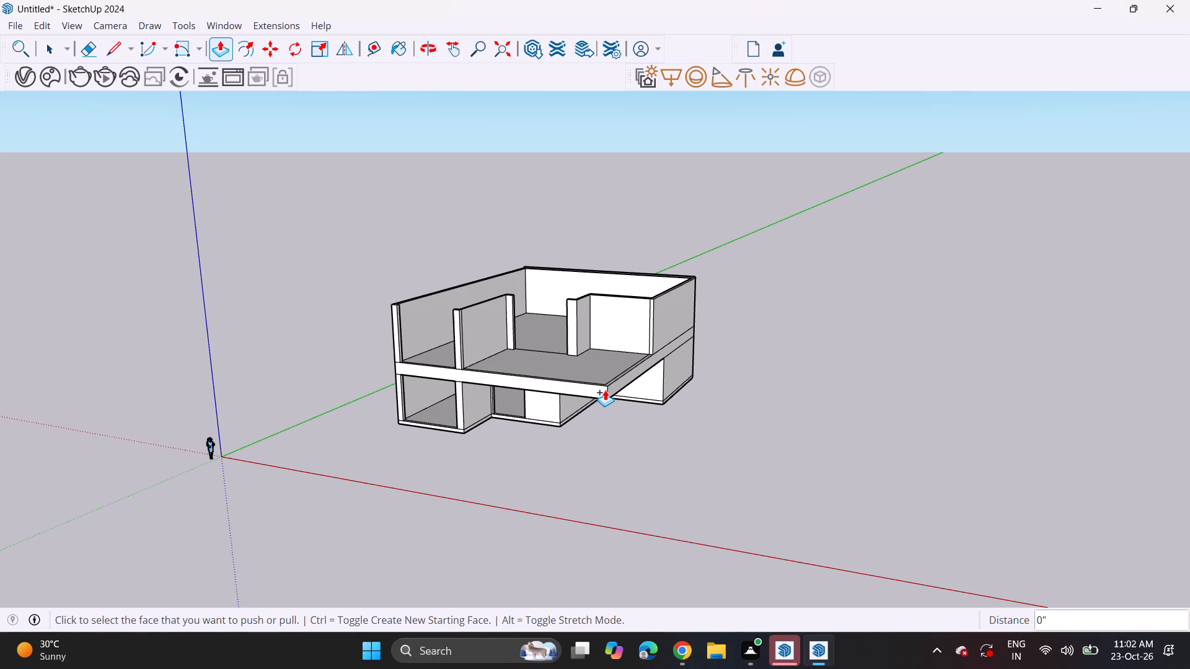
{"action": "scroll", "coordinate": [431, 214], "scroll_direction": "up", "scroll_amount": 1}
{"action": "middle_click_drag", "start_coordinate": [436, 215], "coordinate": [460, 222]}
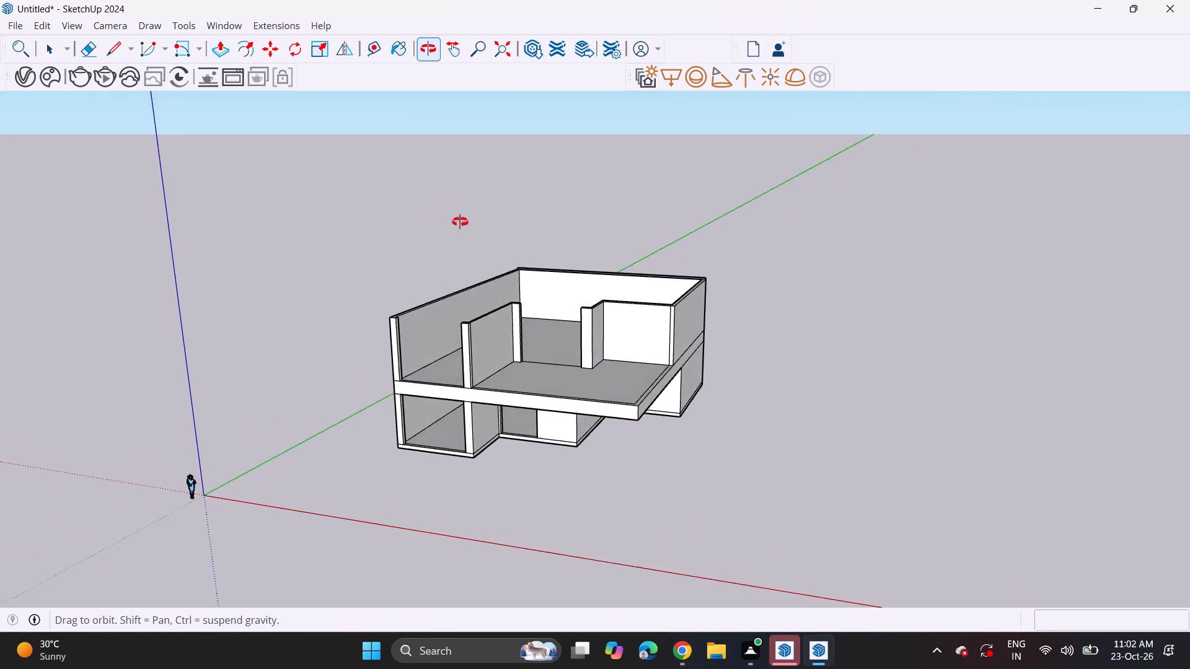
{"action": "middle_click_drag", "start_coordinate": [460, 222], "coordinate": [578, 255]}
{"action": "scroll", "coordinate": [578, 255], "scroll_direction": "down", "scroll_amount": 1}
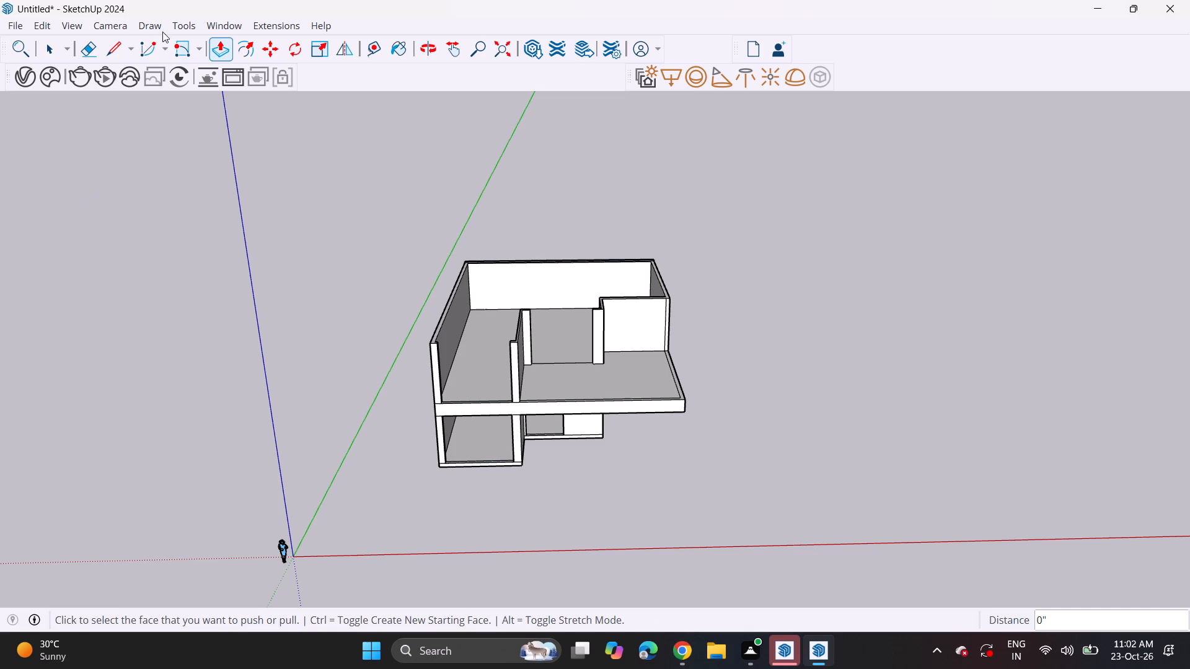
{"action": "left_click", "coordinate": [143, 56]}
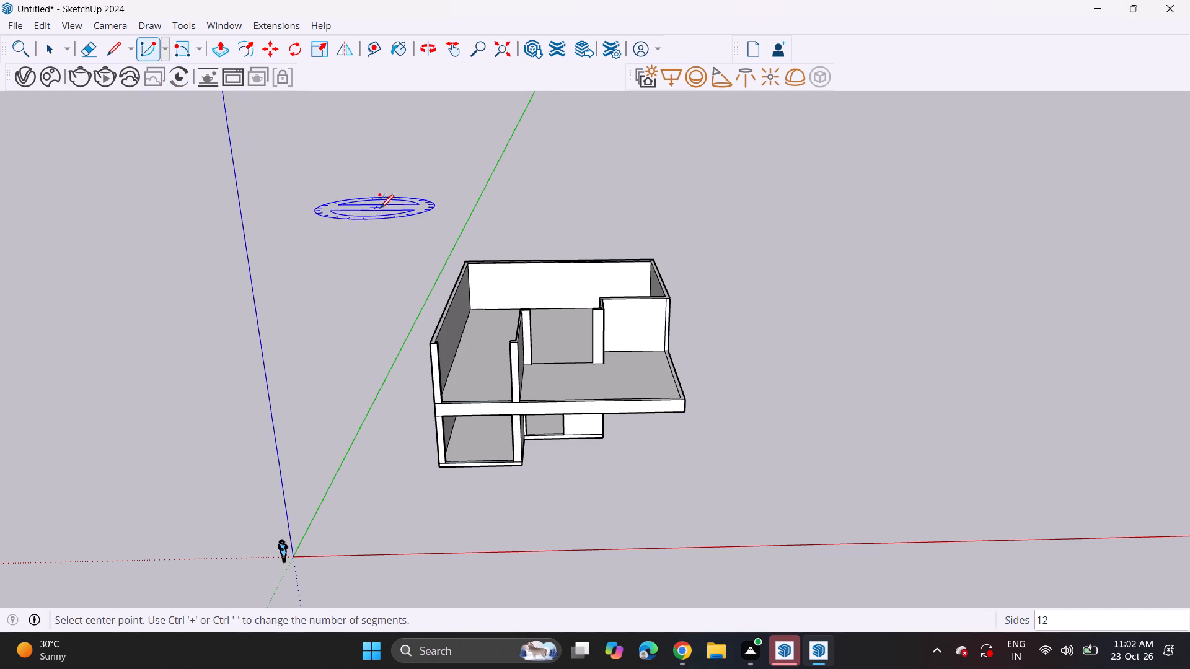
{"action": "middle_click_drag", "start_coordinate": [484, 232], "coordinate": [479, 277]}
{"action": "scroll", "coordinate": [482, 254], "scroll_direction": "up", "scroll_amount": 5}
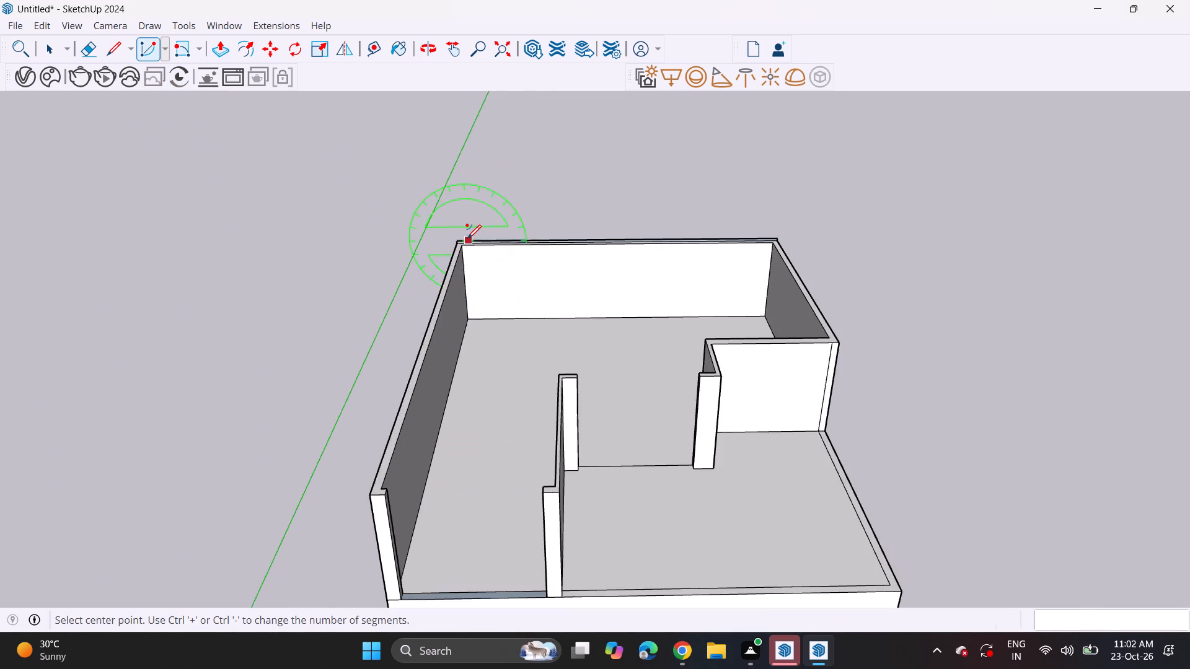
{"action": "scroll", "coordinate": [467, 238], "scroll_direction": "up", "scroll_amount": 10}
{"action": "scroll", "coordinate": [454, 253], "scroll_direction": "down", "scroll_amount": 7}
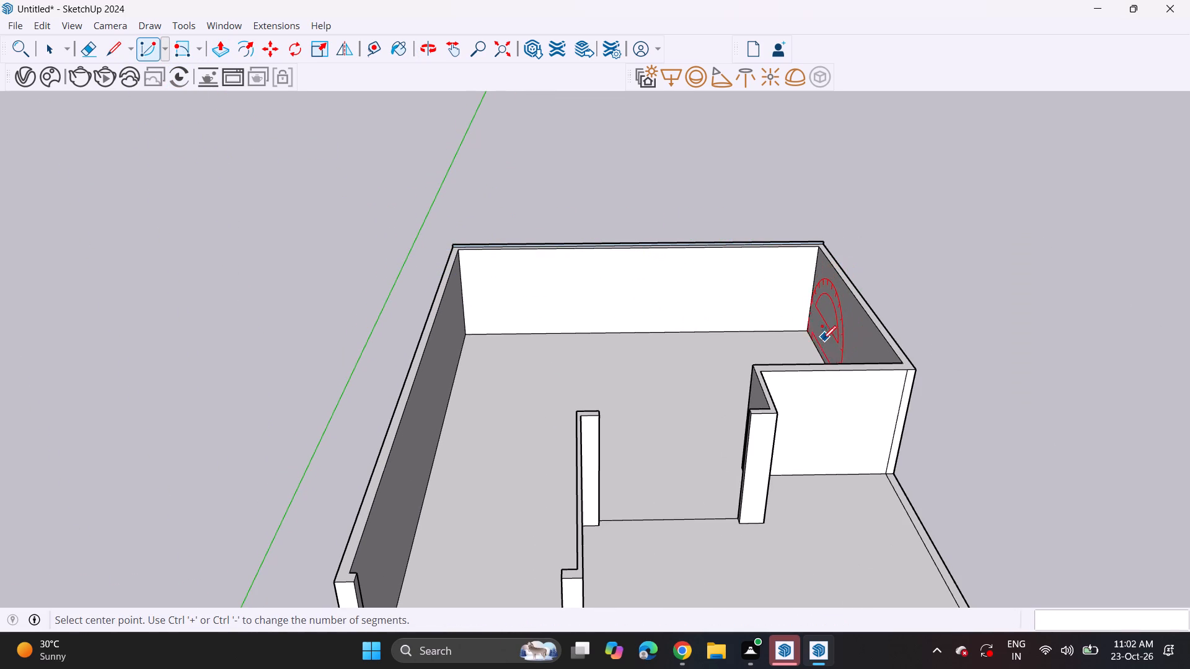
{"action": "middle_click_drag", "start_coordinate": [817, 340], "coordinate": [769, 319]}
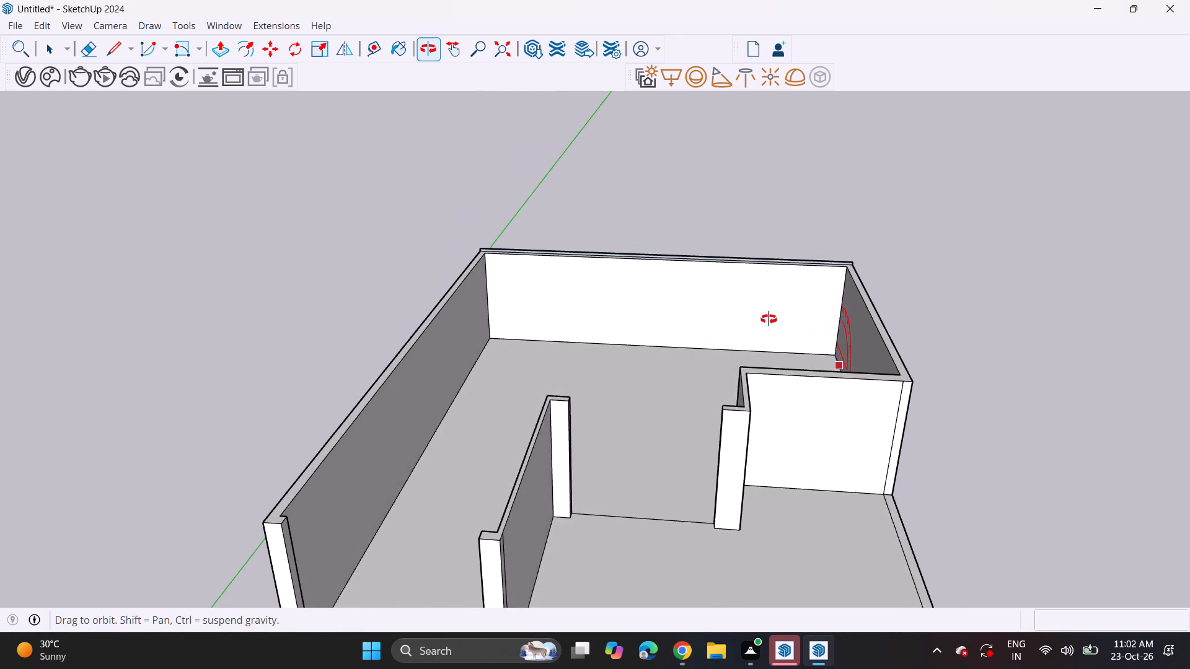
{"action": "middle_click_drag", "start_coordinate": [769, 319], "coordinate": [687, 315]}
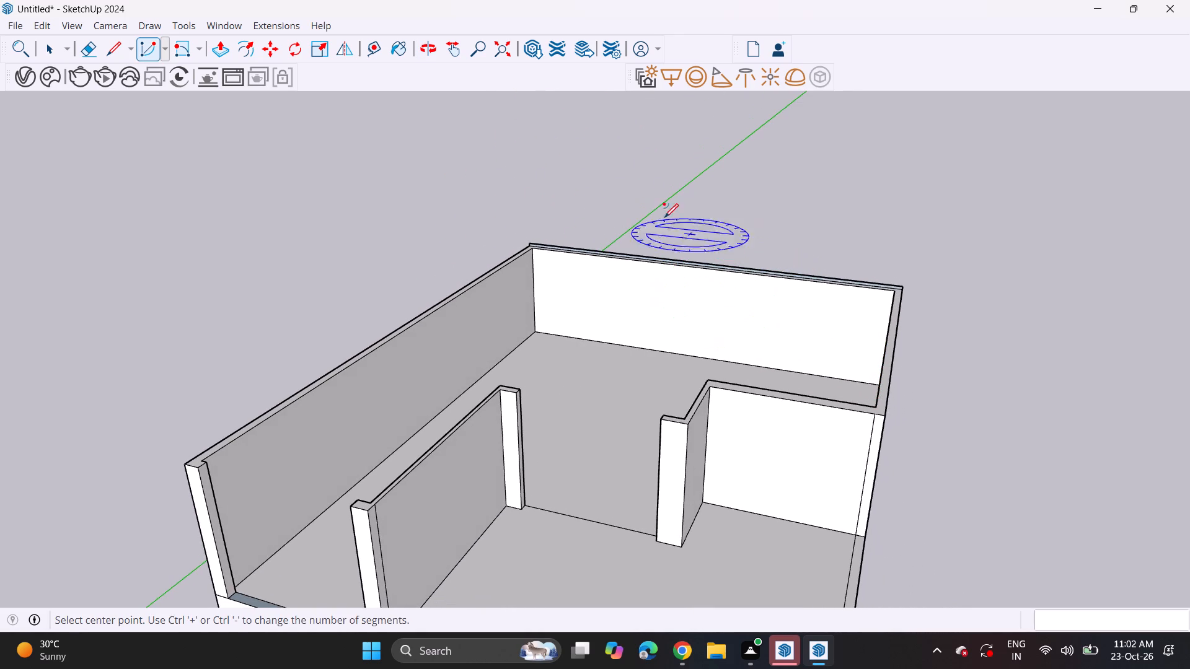
Split the upright strip on the back wall with a 6" vertical line, roughly two-thirds along towards the set-back corner room.
{"action": "left_click", "coordinate": [108, 51]}
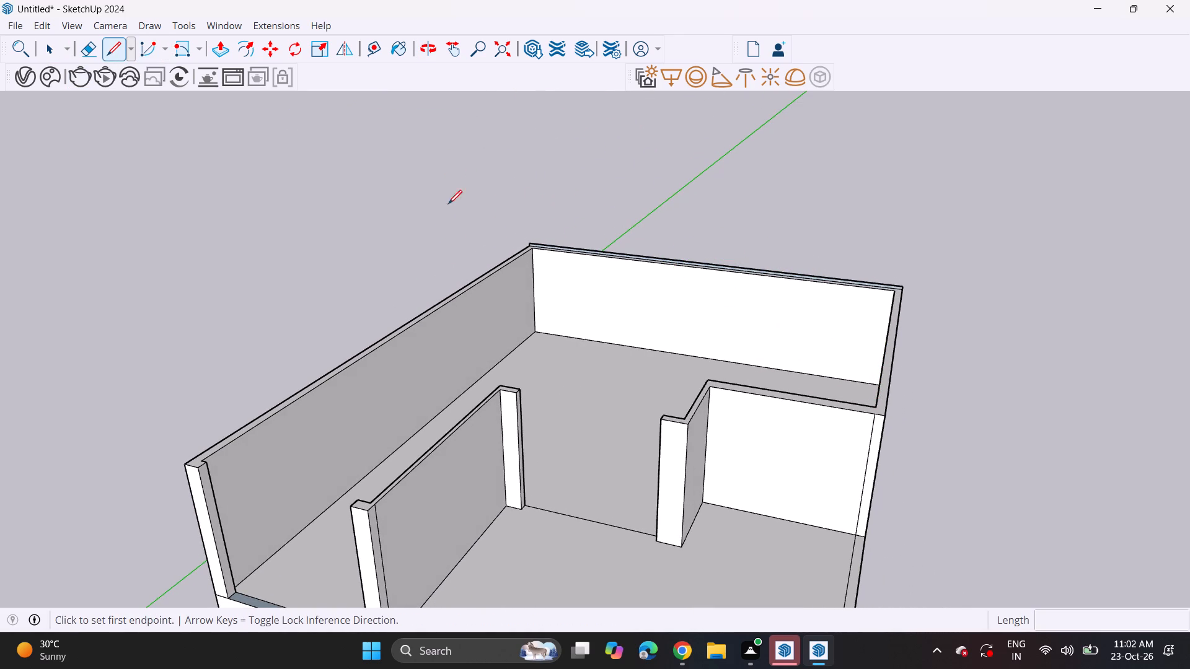
{"action": "scroll", "coordinate": [755, 247], "scroll_direction": "up", "scroll_amount": 17}
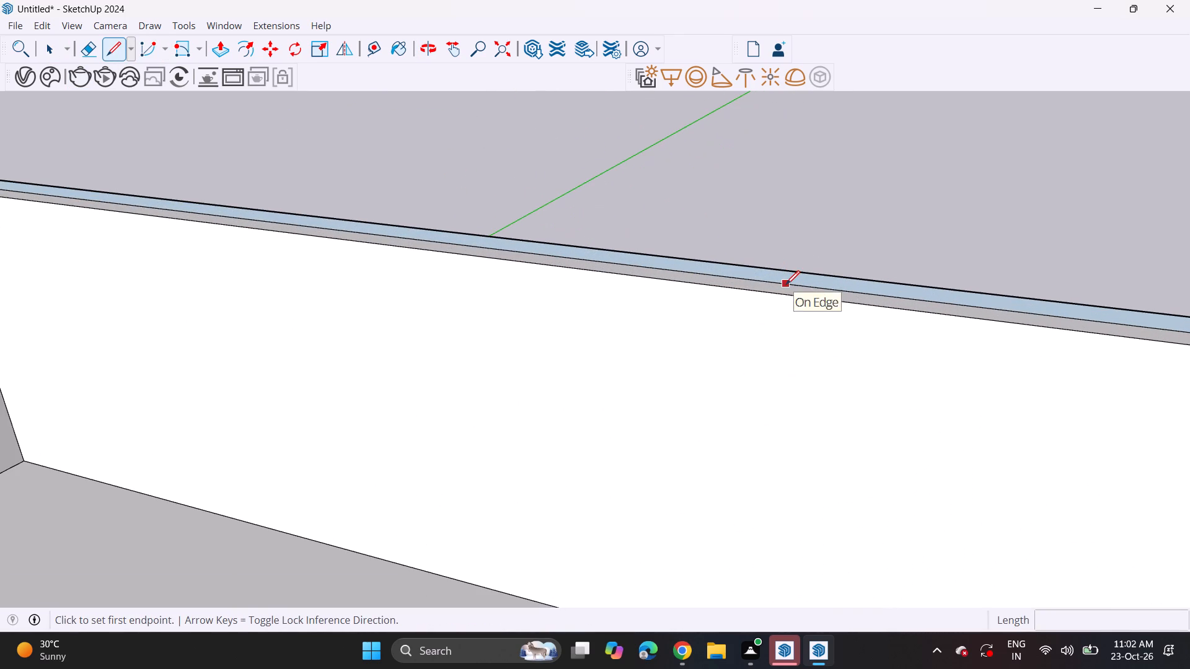
{"action": "left_click", "coordinate": [801, 287]}
{"action": "scroll", "coordinate": [798, 271], "scroll_direction": "down", "scroll_amount": 8}
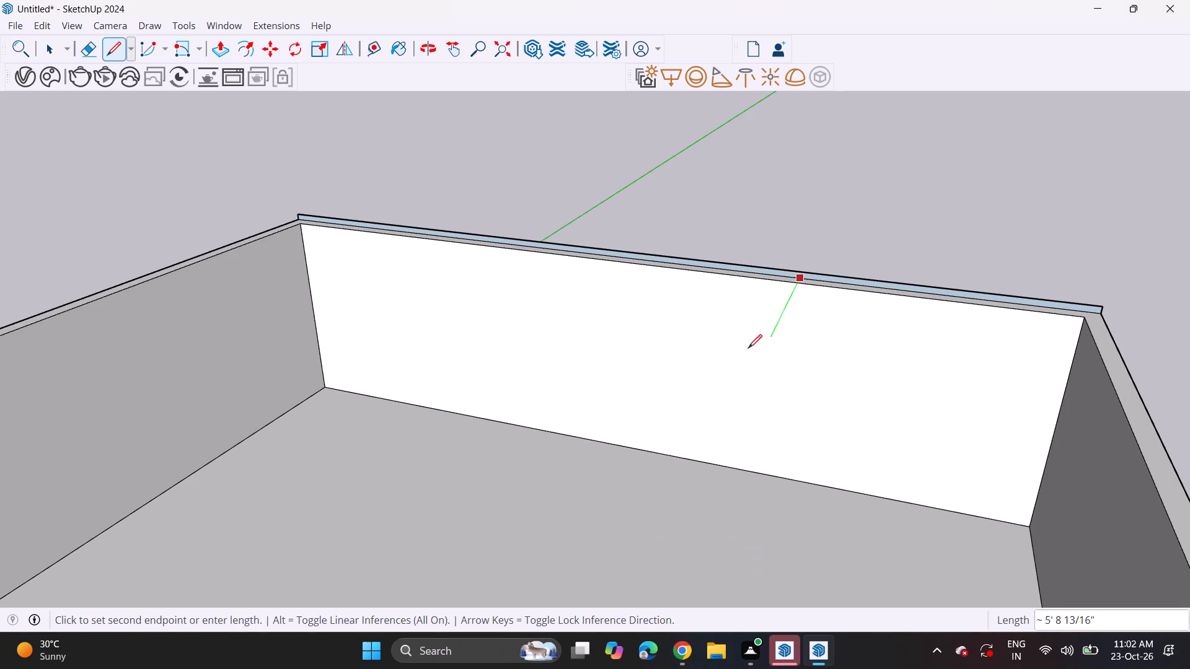
{"action": "scroll", "coordinate": [801, 273], "scroll_direction": "up", "scroll_amount": 14}
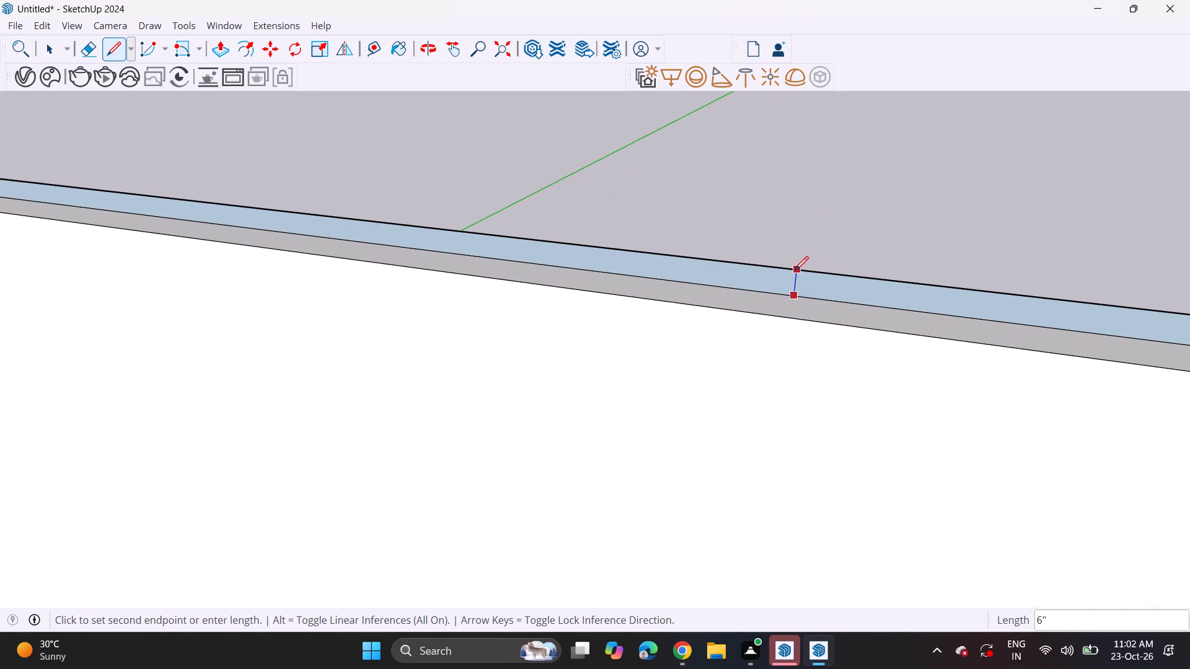
{"action": "left_click", "coordinate": [795, 269]}
Extrude the longer part of the strip forward 81' 3 7/16" to the front face of the floor slab, forming a roof slab.
{"action": "middle_click_drag", "start_coordinate": [811, 269], "coordinate": [465, 200]}
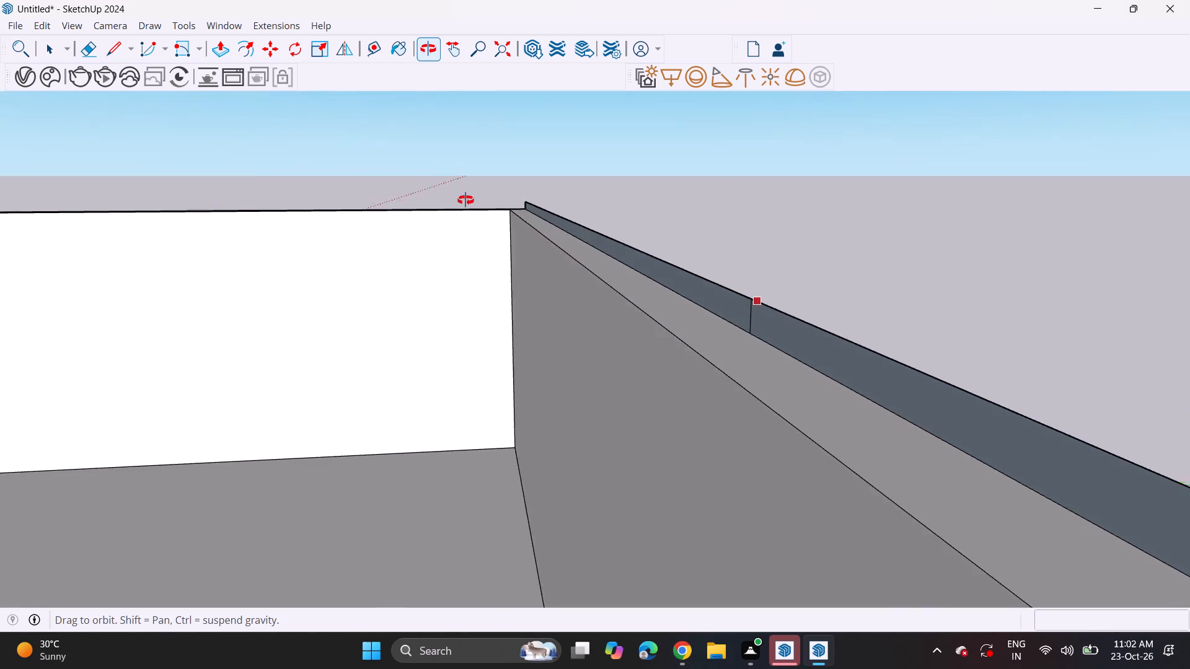
{"action": "middle_click_drag", "start_coordinate": [465, 200], "coordinate": [860, 229]}
{"action": "scroll", "coordinate": [860, 229], "scroll_direction": "up", "scroll_amount": 1}
{"action": "scroll", "coordinate": [844, 236], "scroll_direction": "down", "scroll_amount": 20}
{"action": "scroll", "coordinate": [844, 236], "scroll_direction": "down", "scroll_amount": 1}
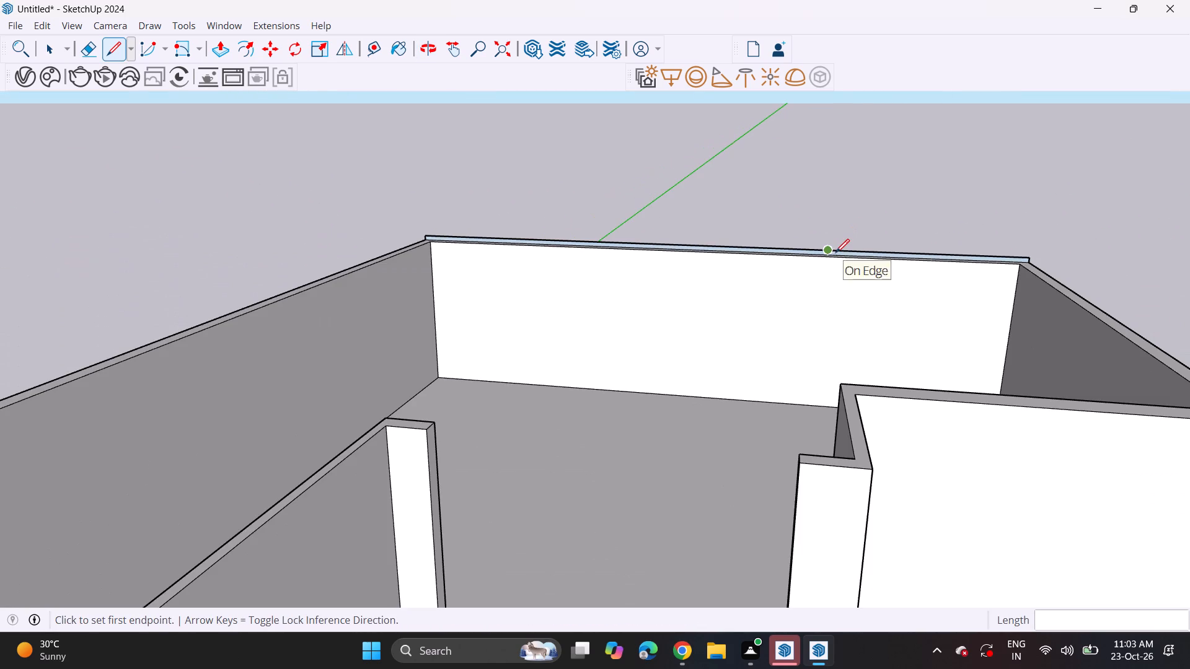
{"action": "middle_click_drag", "start_coordinate": [839, 265], "coordinate": [814, 275]}
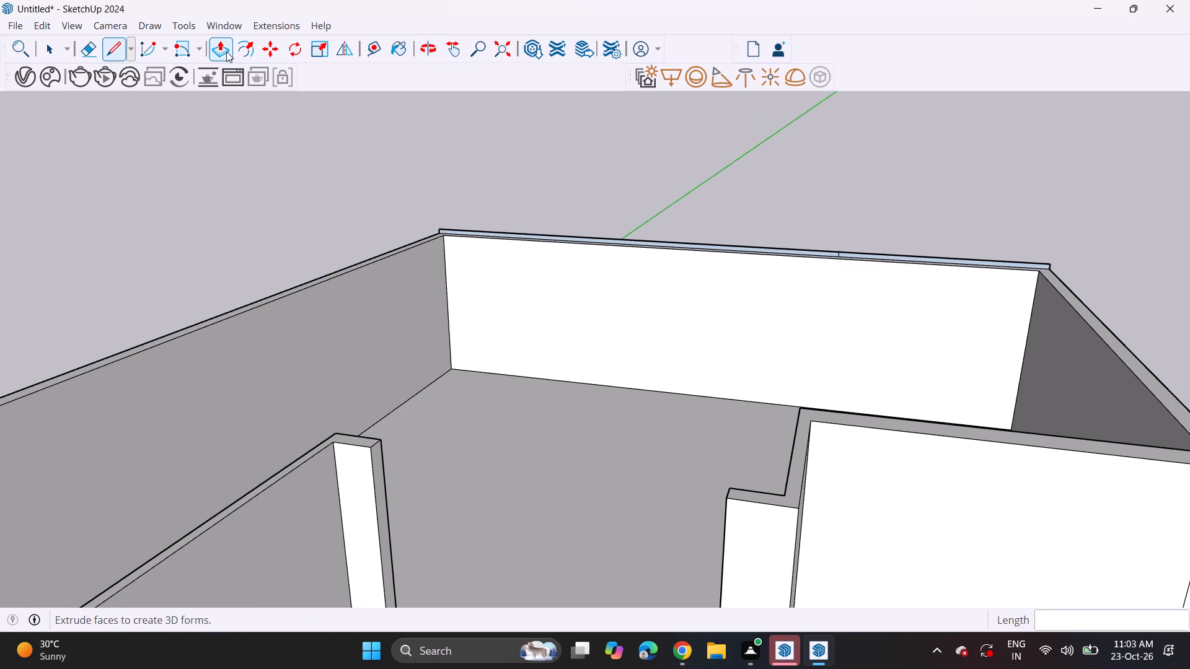
{"action": "left_click", "coordinate": [221, 45]}
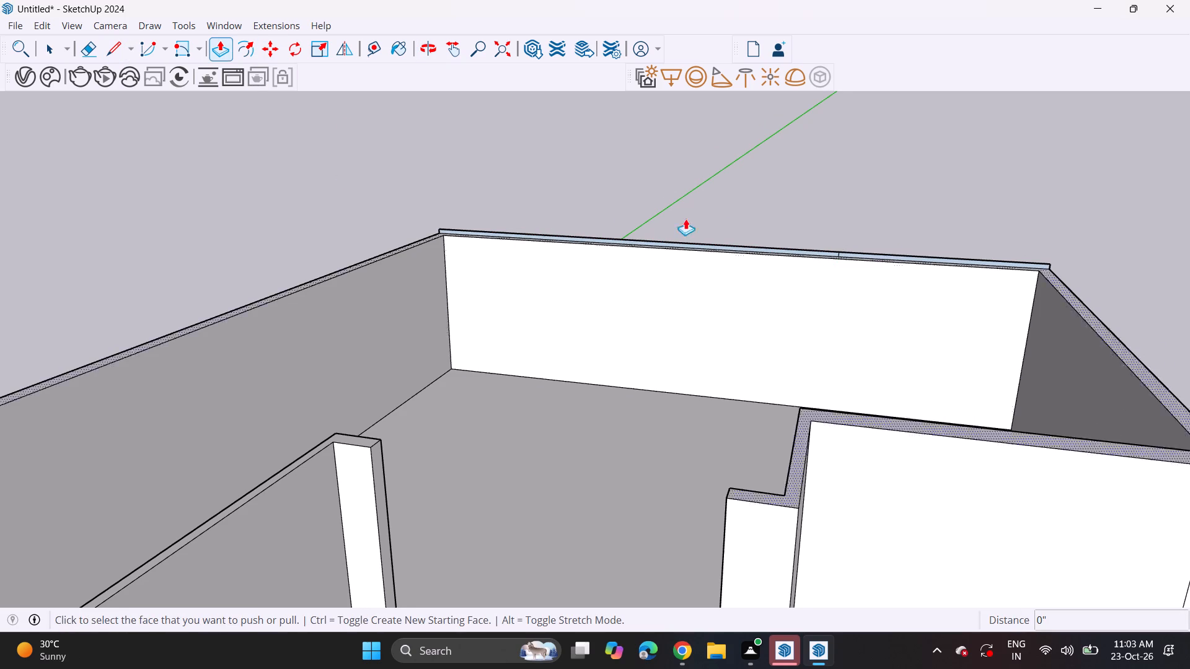
{"action": "scroll", "coordinate": [715, 213], "scroll_direction": "up", "scroll_amount": 5}
{"action": "left_click", "coordinate": [718, 268]}
{"action": "scroll", "coordinate": [709, 326], "scroll_direction": "down", "scroll_amount": 8}
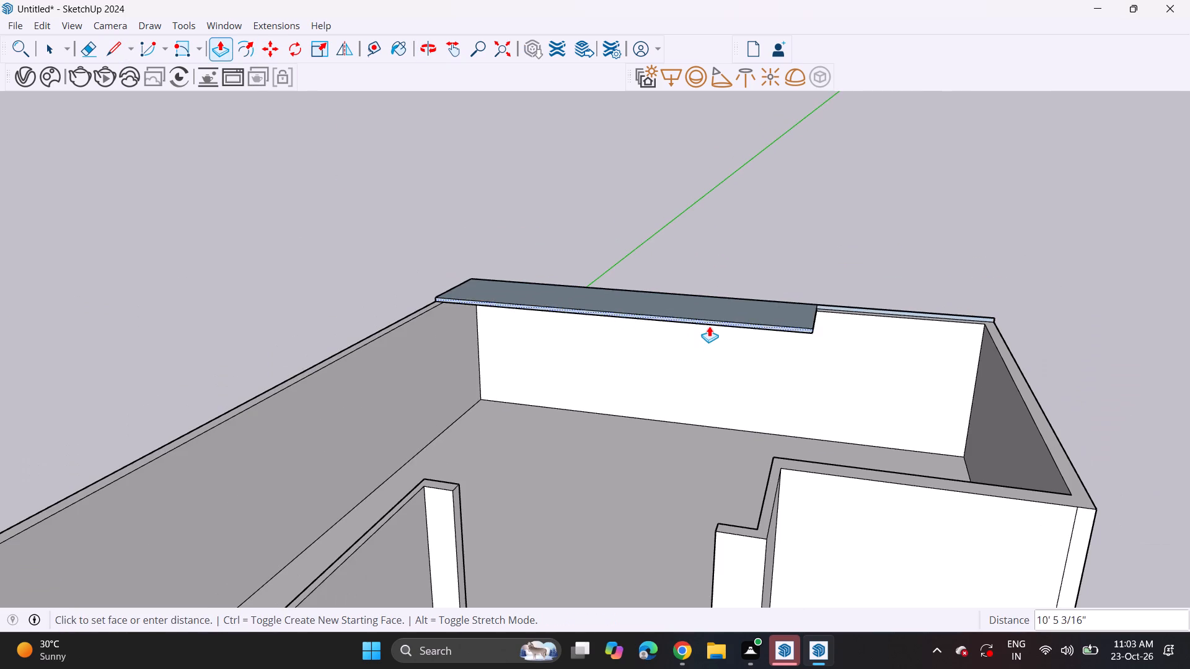
{"action": "scroll", "coordinate": [669, 508], "scroll_direction": "down", "scroll_amount": 7}
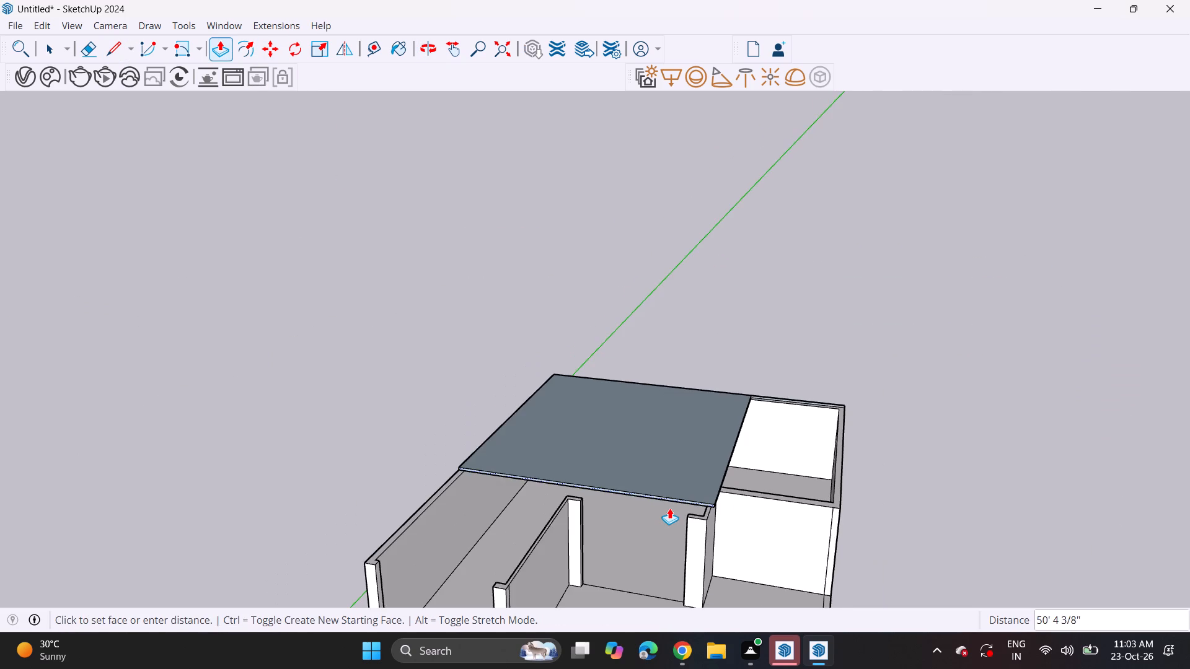
{"action": "middle_click_drag", "start_coordinate": [669, 508], "coordinate": [695, 348], "text": "shift"}
{"action": "scroll", "coordinate": [695, 348], "scroll_direction": "up", "scroll_amount": 1}
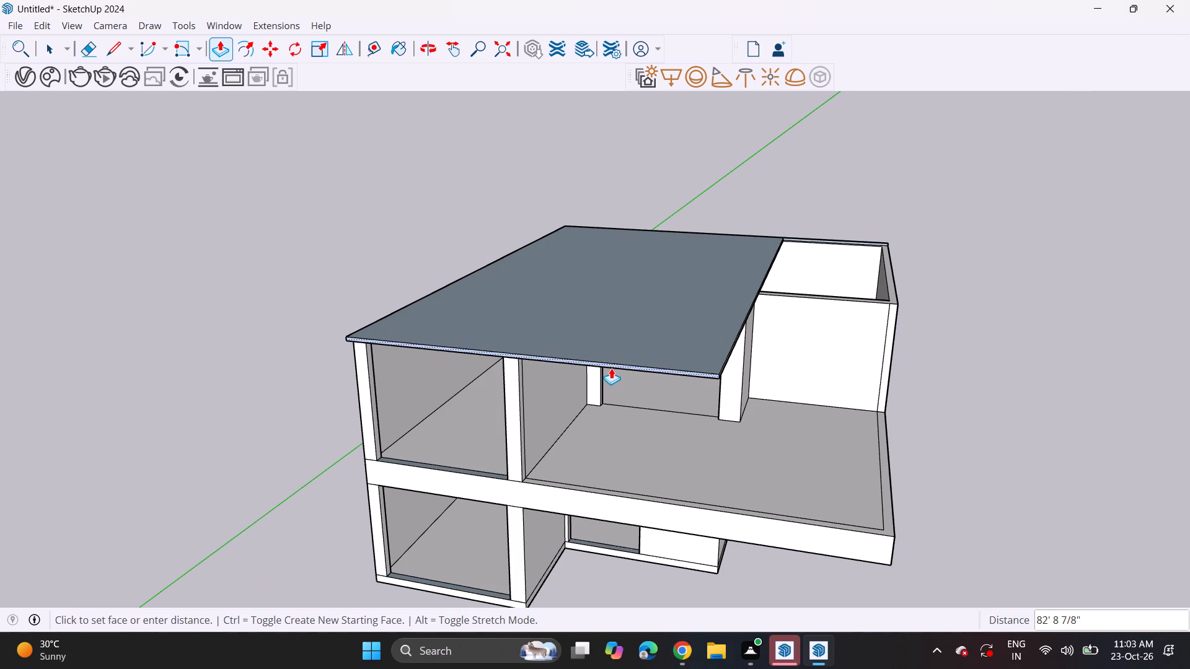
{"action": "left_click", "coordinate": [622, 517]}
Extend the roof slab's side edge 6' 1 7/16" outward, towards the set-back corner room.
{"action": "middle_click_drag", "start_coordinate": [787, 283], "coordinate": [640, 298]}
{"action": "scroll", "coordinate": [681, 352], "scroll_direction": "up", "scroll_amount": 6}
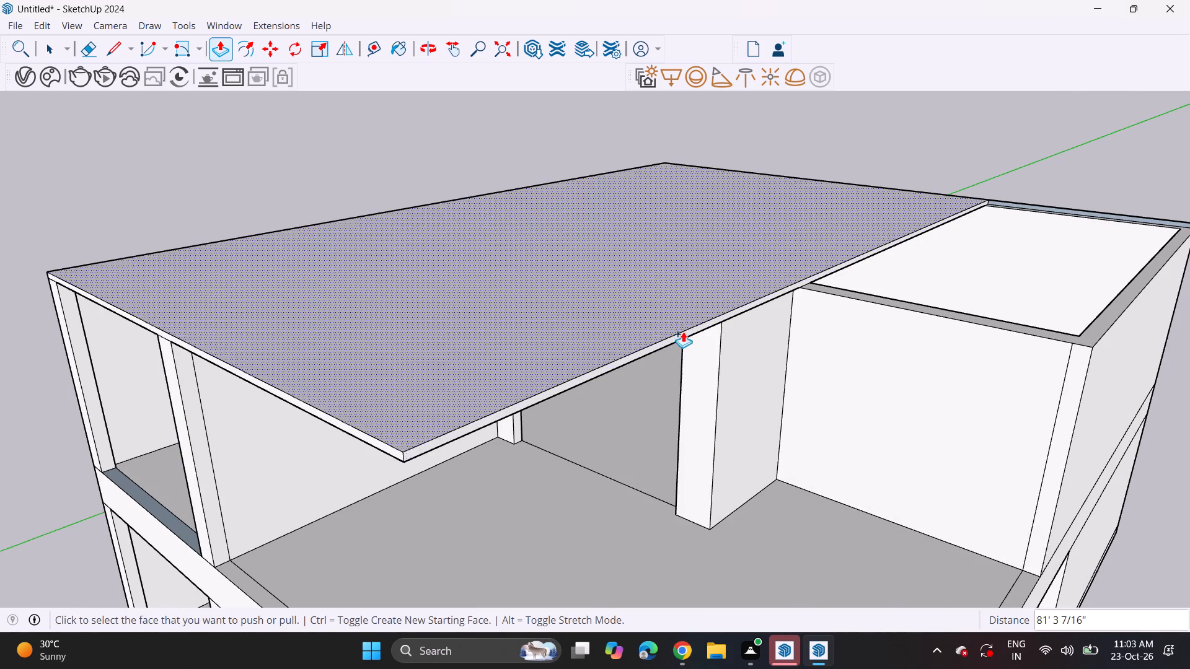
{"action": "left_click", "coordinate": [688, 333]}
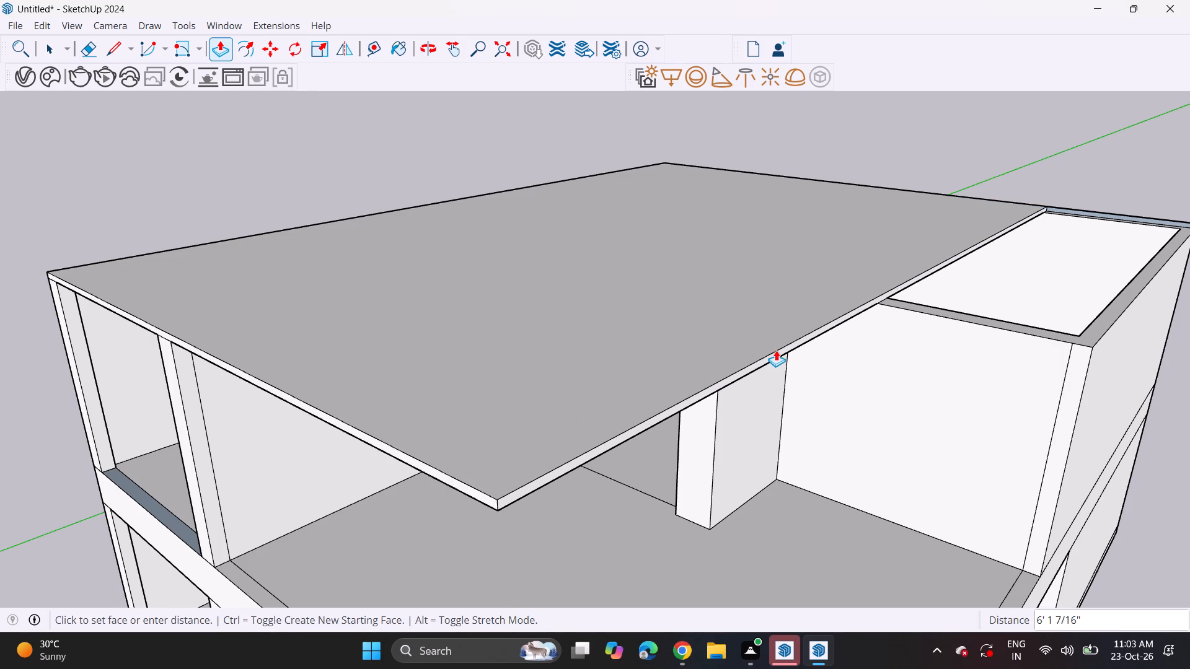
{"action": "left_click", "coordinate": [776, 350]}
Thicken the roof slab by raising its top face 1' 9 15/16".
{"action": "middle_click_drag", "start_coordinate": [752, 444], "coordinate": [936, 348]}
{"action": "scroll", "coordinate": [762, 436], "scroll_direction": "up", "scroll_amount": 1}
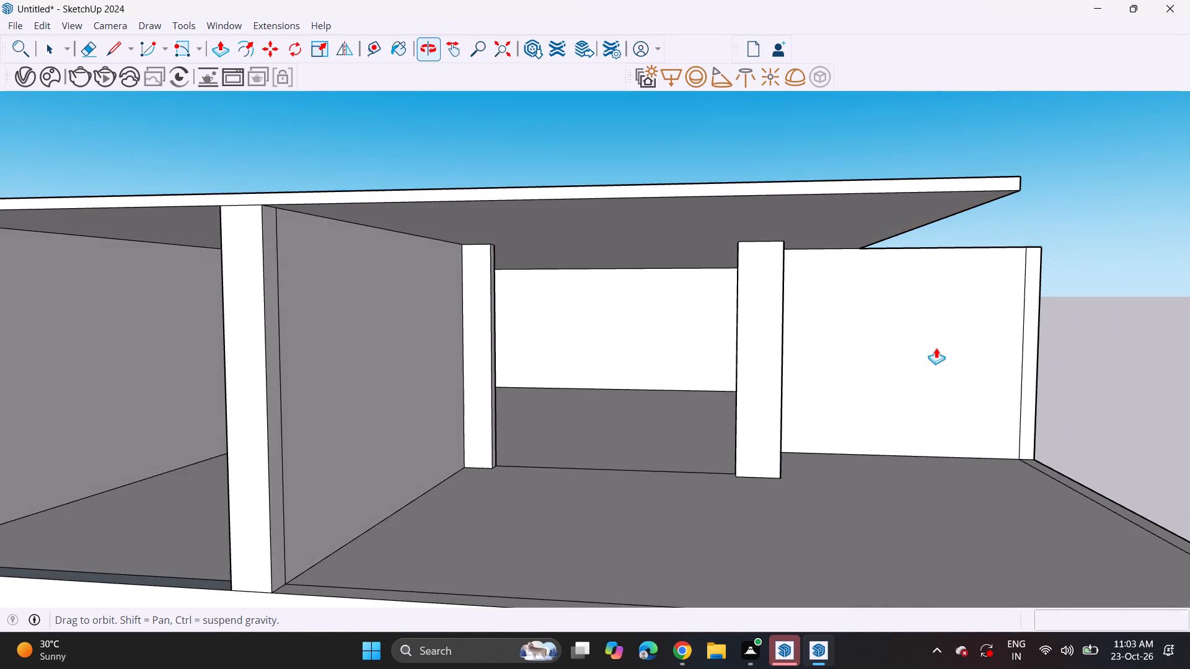
{"action": "scroll", "coordinate": [935, 348], "scroll_direction": "down", "scroll_amount": 7}
{"action": "middle_click_drag", "start_coordinate": [918, 343], "coordinate": [748, 311], "text": "shift"}
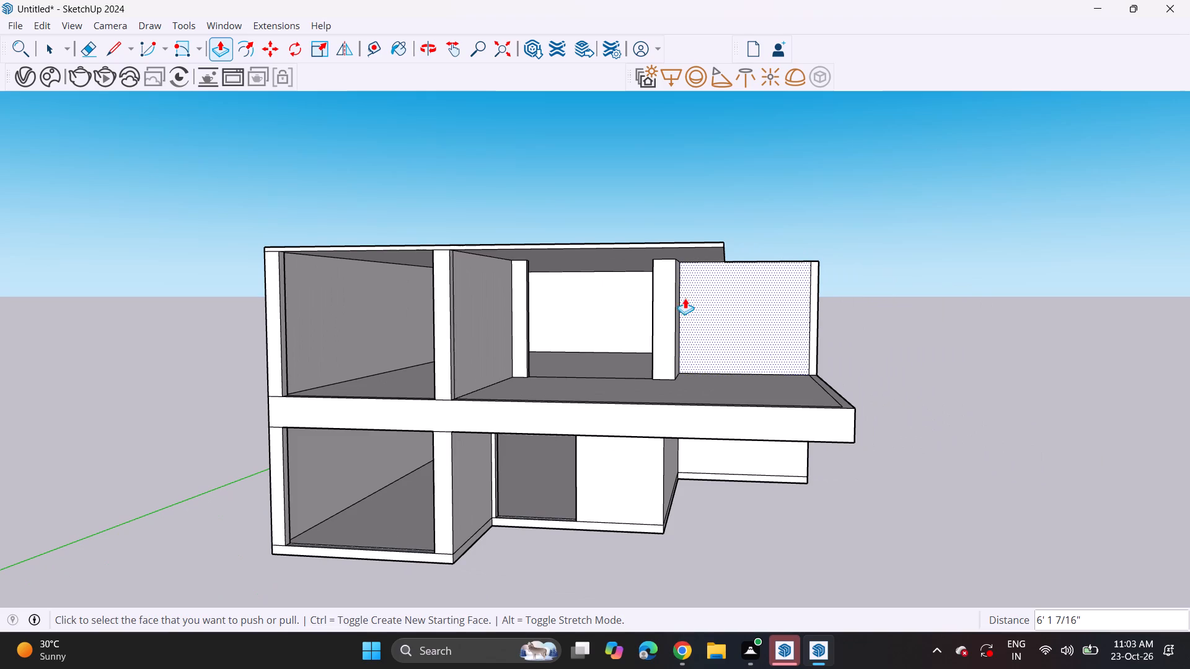
{"action": "middle_click_drag", "start_coordinate": [603, 284], "coordinate": [624, 381]}
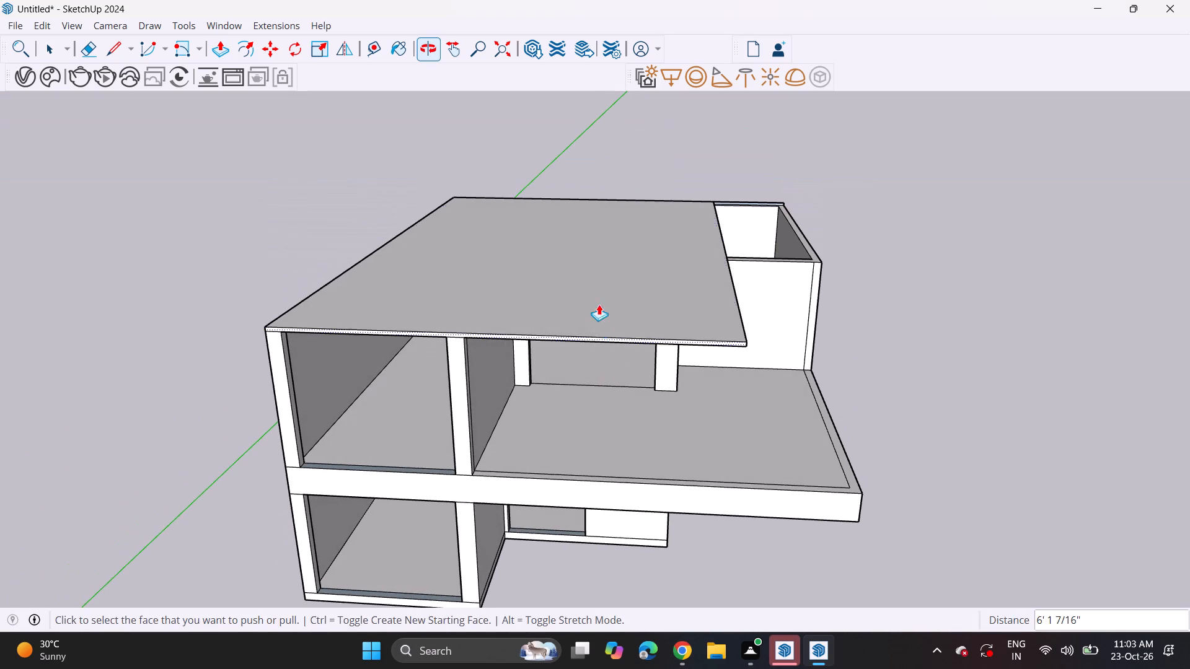
{"action": "left_click", "coordinate": [605, 317]}
{"action": "left_click", "coordinate": [602, 302]}
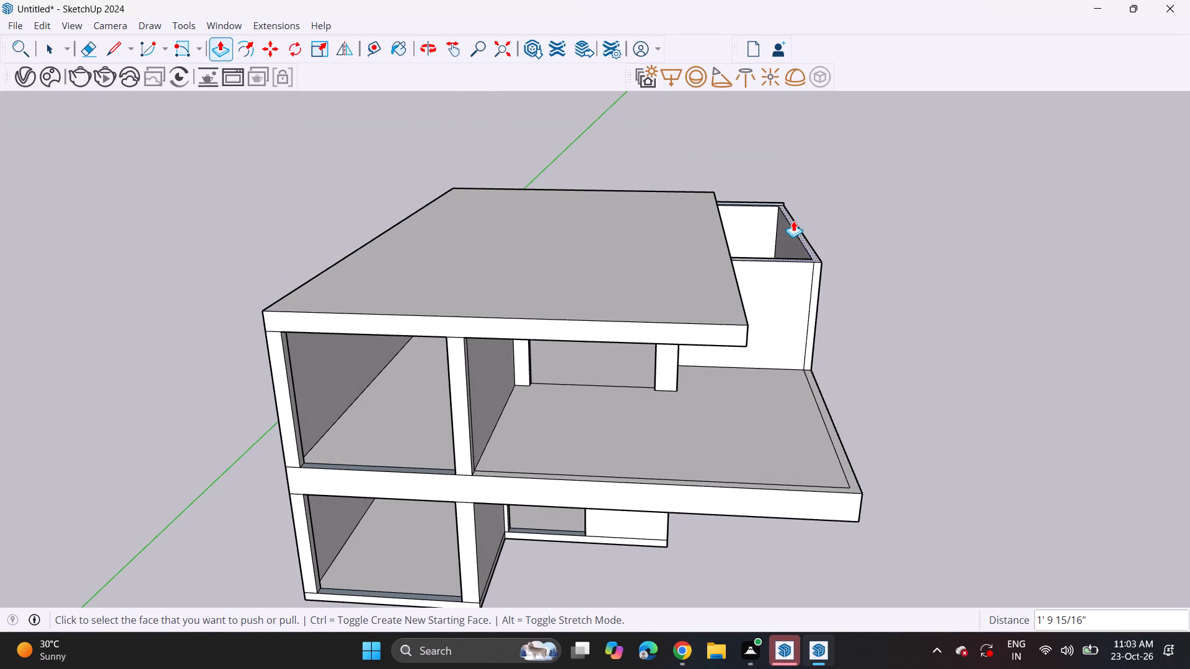
Raise the set-back corner room's wall tops above the roof slab in successive extrusions of 6", 1' 9 15/16" and 6' 8 3/8".
{"action": "middle_click_drag", "start_coordinate": [797, 214], "coordinate": [653, 177]}
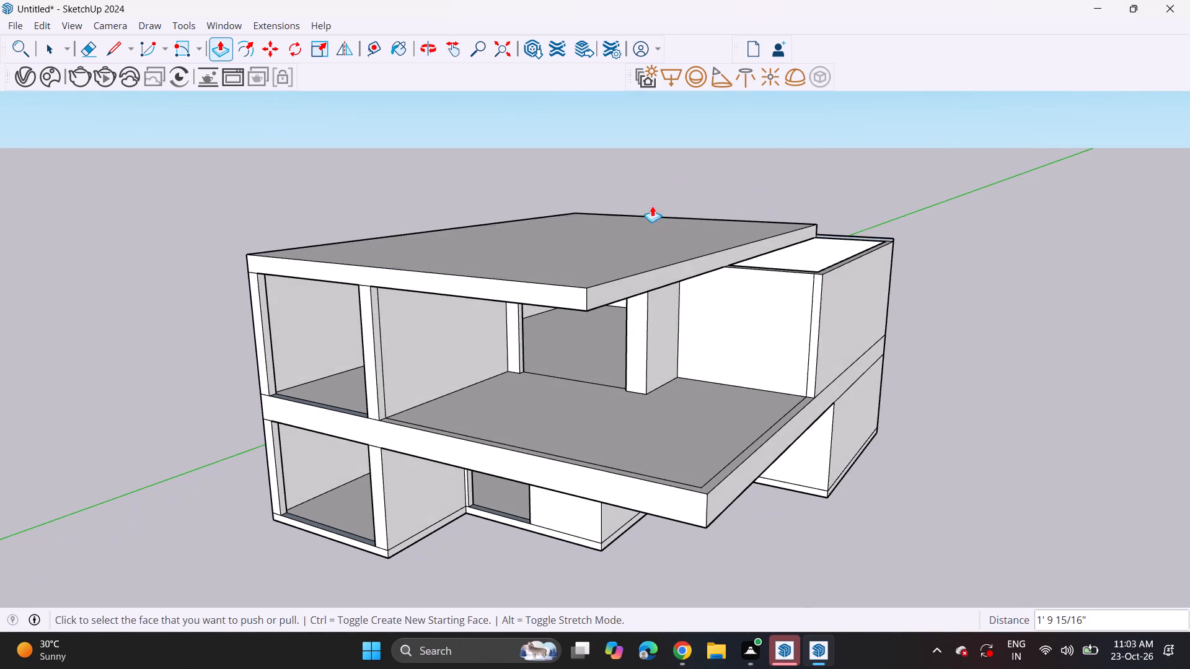
{"action": "scroll", "coordinate": [697, 208], "scroll_direction": "up", "scroll_amount": 5}
{"action": "middle_click_drag", "start_coordinate": [801, 212], "coordinate": [795, 289]}
{"action": "left_click", "coordinate": [855, 359]}
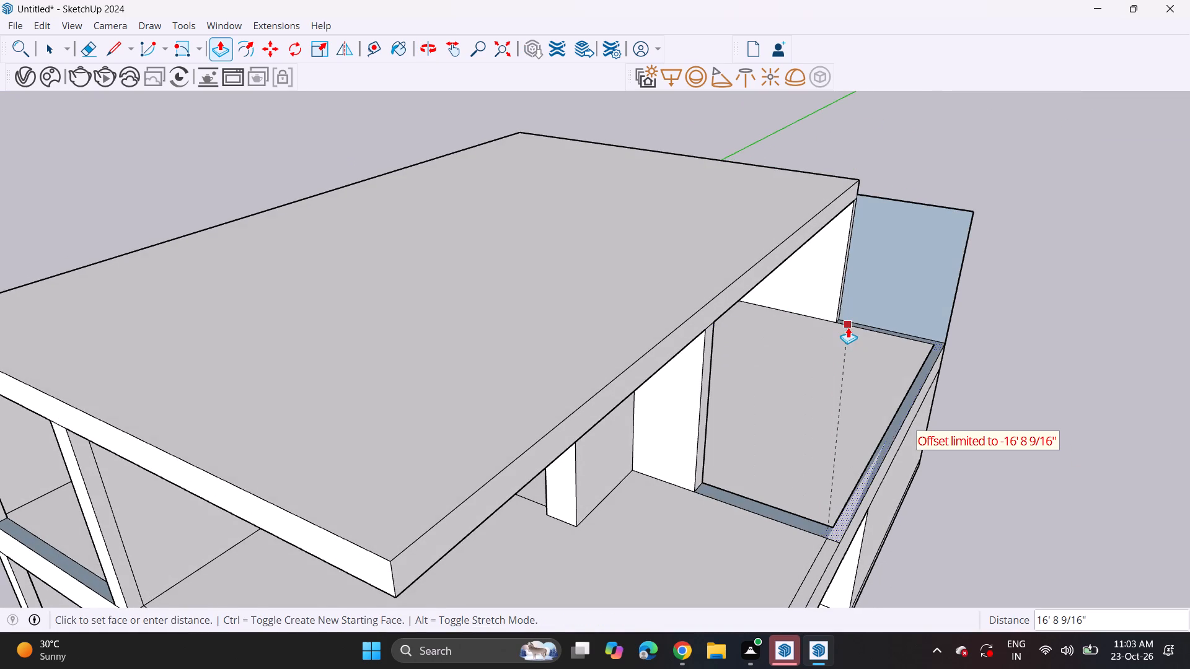
{"action": "left_click", "coordinate": [803, 273]}
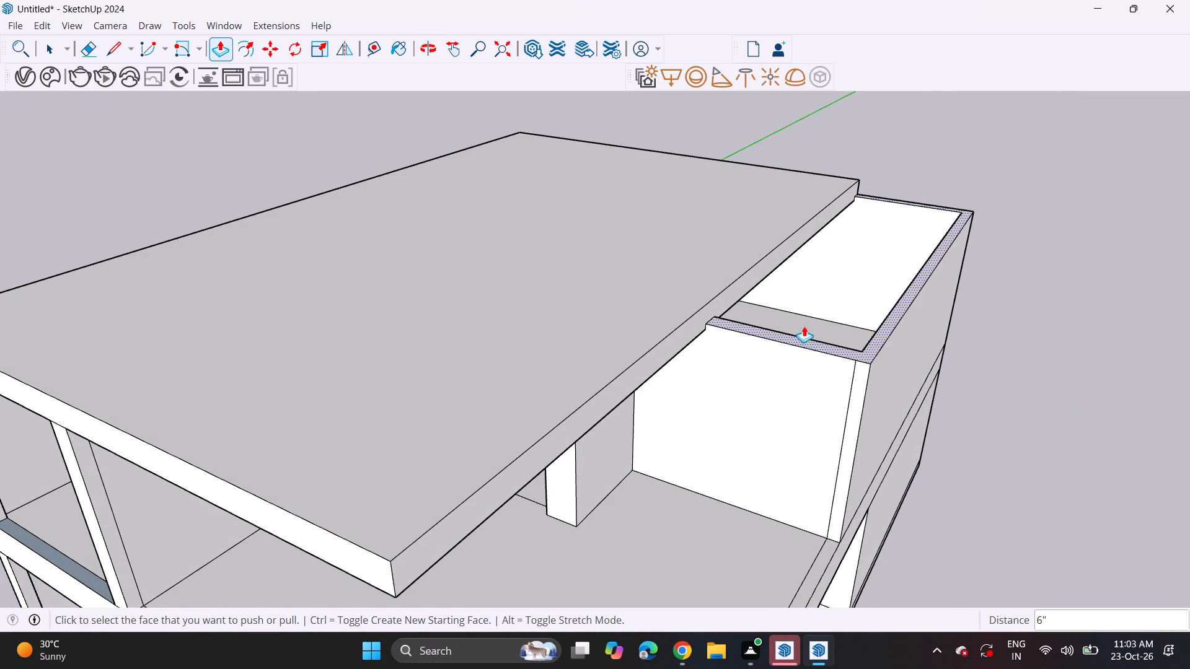
{"action": "left_click", "coordinate": [802, 343]}
{"action": "left_click", "coordinate": [796, 305]}
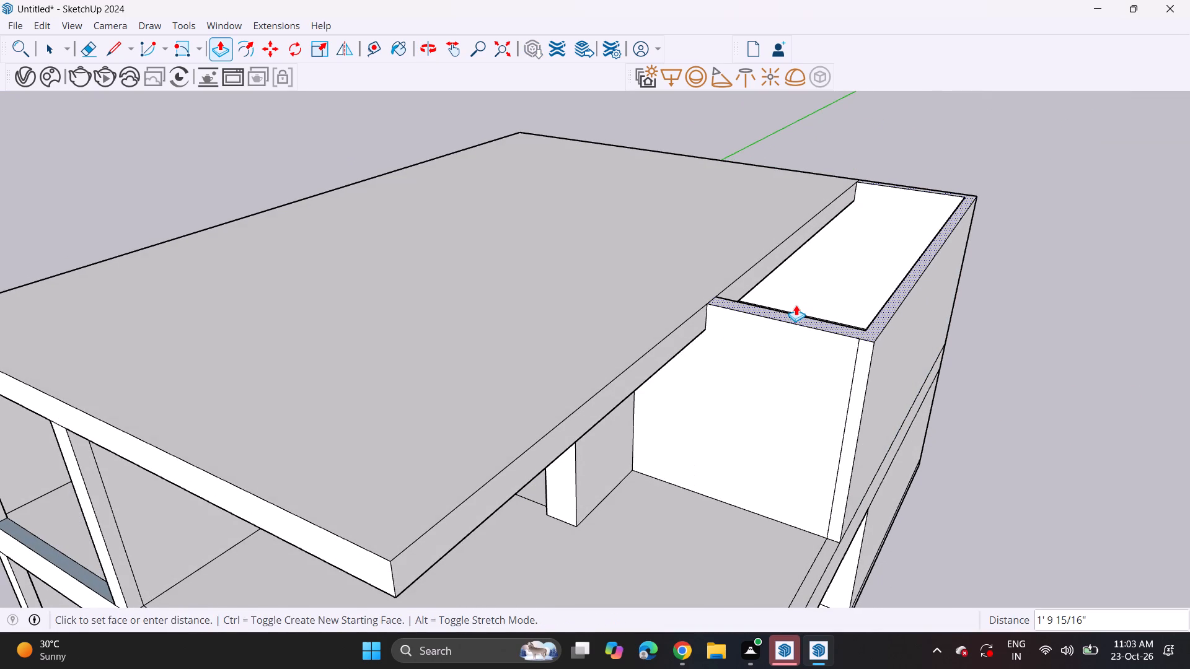
{"action": "left_click", "coordinate": [798, 321]}
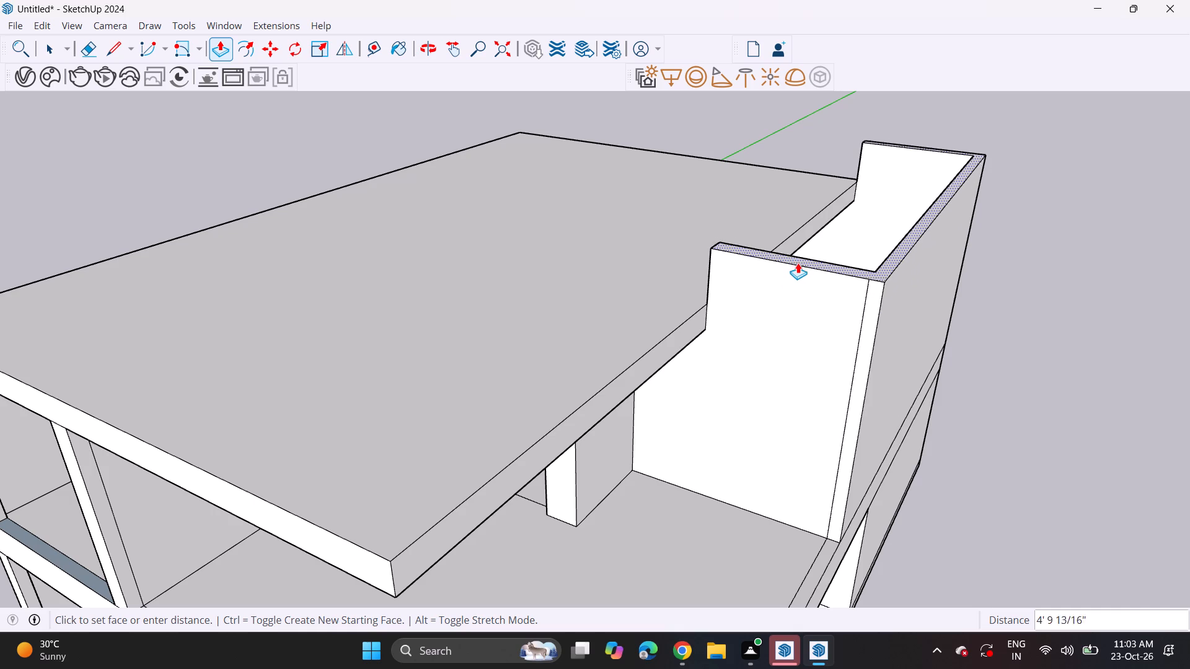
{"action": "left_click", "coordinate": [801, 240]}
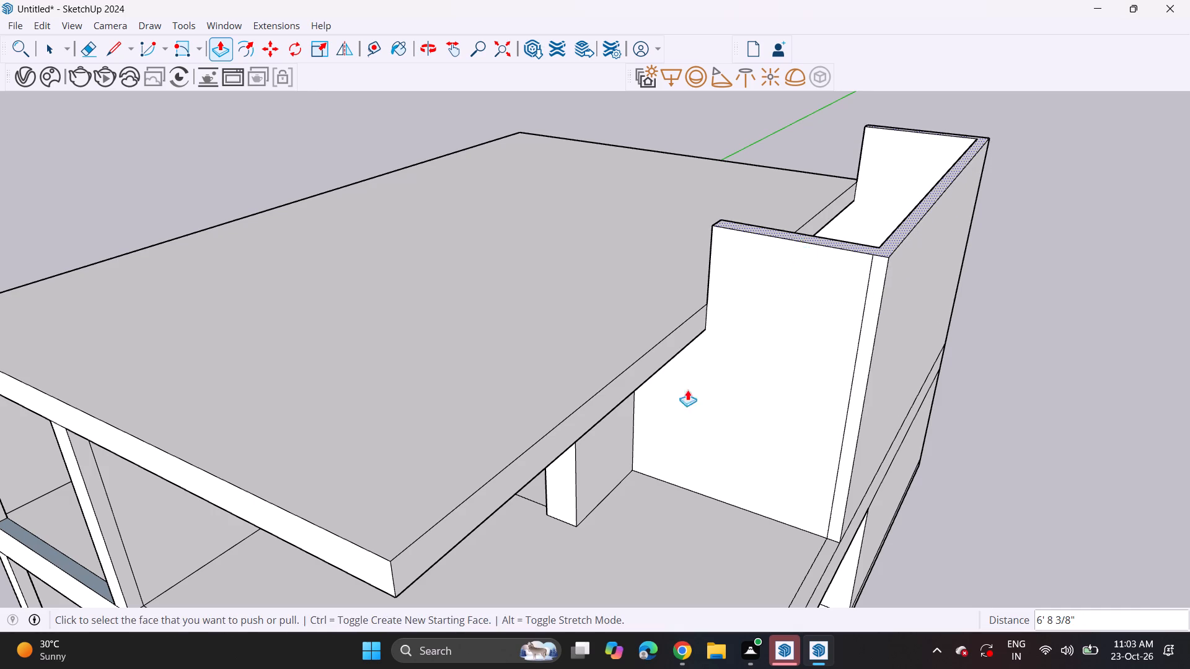
Draw a 25' 7 5/8" by 32' 10 1/4" rectangle on top of the roof slab, inset from its edges.
{"action": "middle_click_drag", "start_coordinate": [441, 498], "coordinate": [607, 367]}
{"action": "scroll", "coordinate": [607, 367], "scroll_direction": "up", "scroll_amount": 1}
{"action": "scroll", "coordinate": [614, 367], "scroll_direction": "down", "scroll_amount": 13}
{"action": "middle_click_drag", "start_coordinate": [614, 367], "coordinate": [669, 398], "text": "shift"}
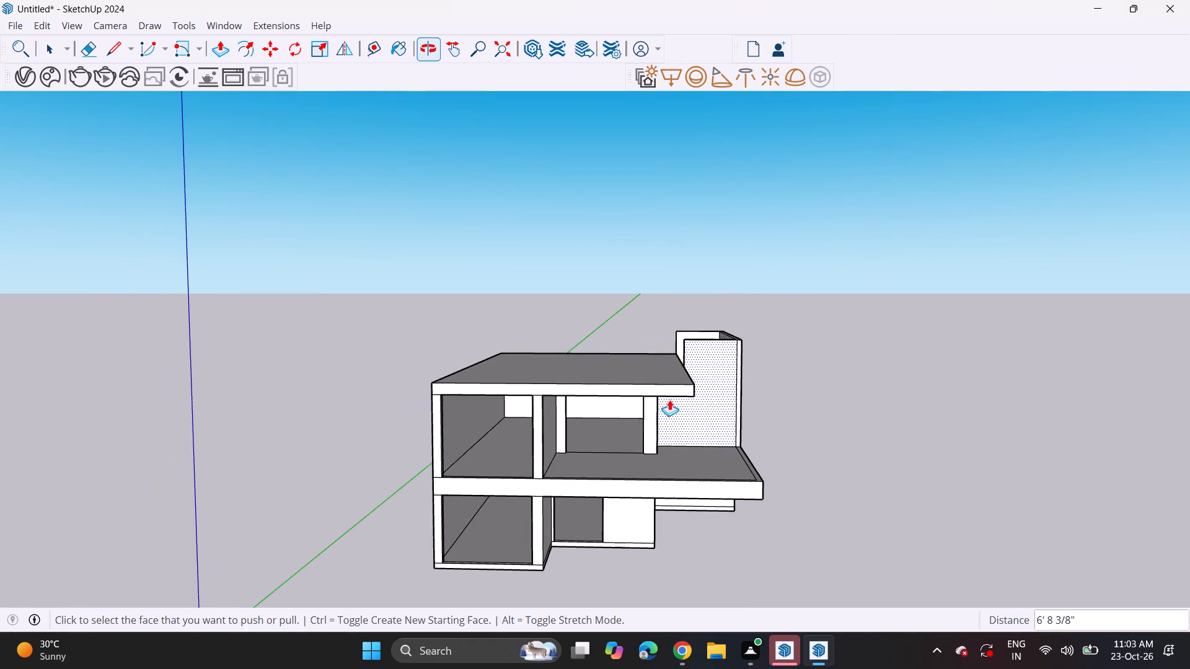
{"action": "middle_click", "coordinate": [656, 372]}
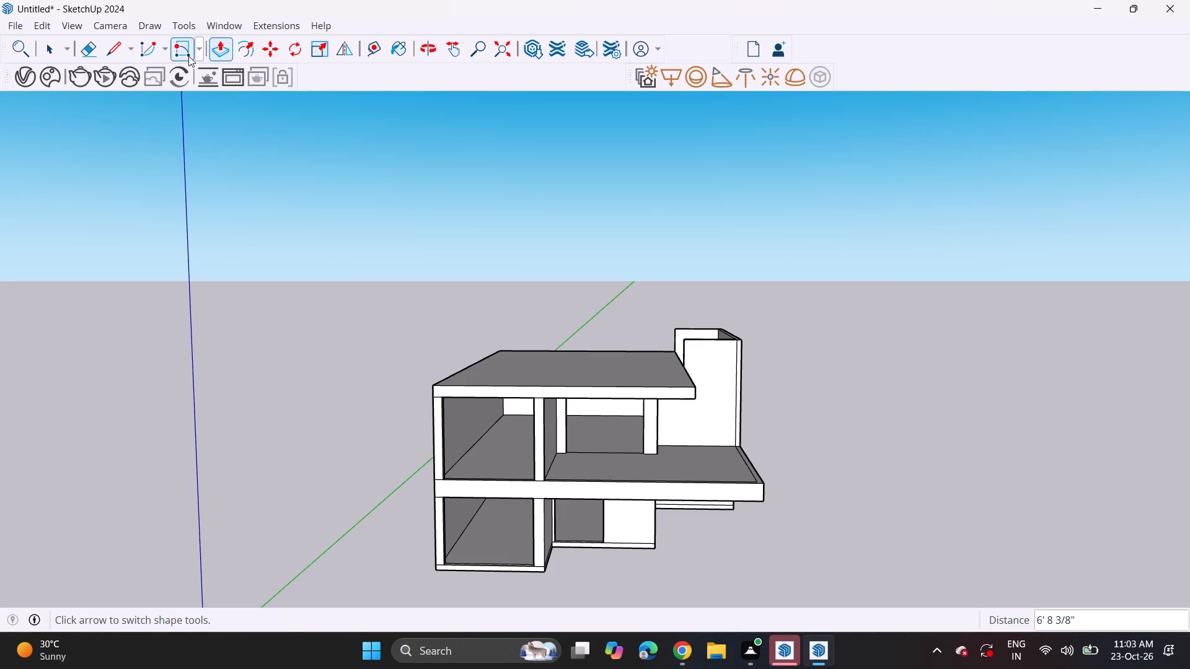
{"action": "left_click", "coordinate": [201, 46]}
{"action": "left_click", "coordinate": [221, 65]}
{"action": "middle_click_drag", "start_coordinate": [526, 312], "coordinate": [524, 314]}
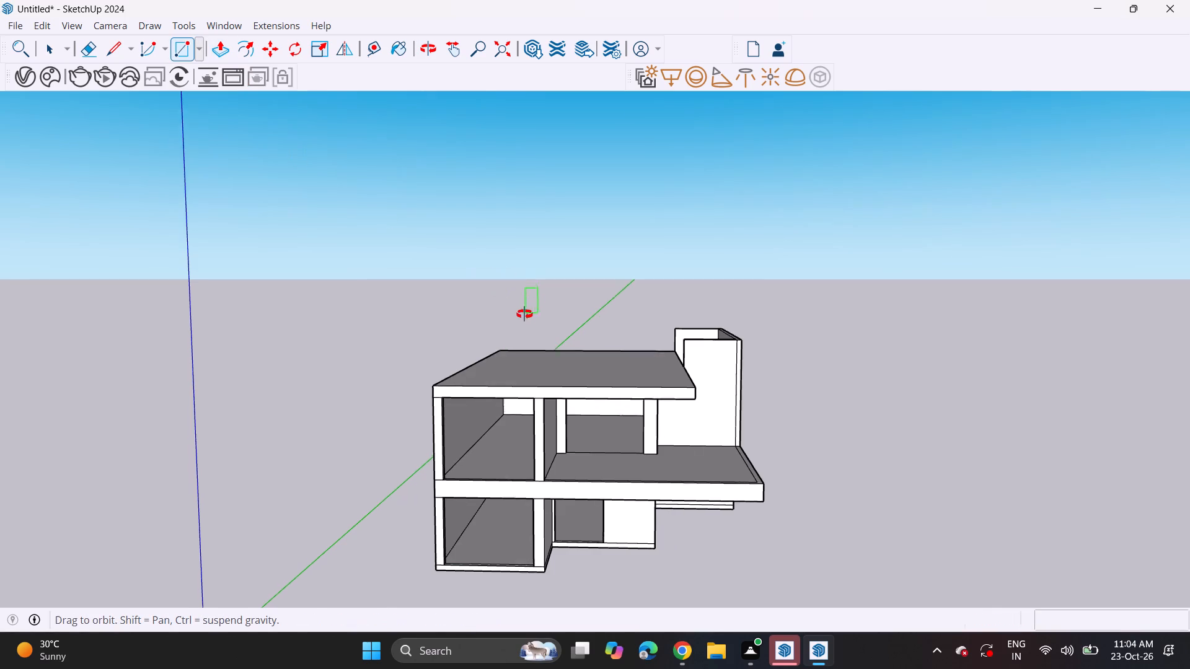
{"action": "middle_click_drag", "start_coordinate": [524, 314], "coordinate": [501, 391]}
{"action": "scroll", "coordinate": [523, 446], "scroll_direction": "up", "scroll_amount": 6}
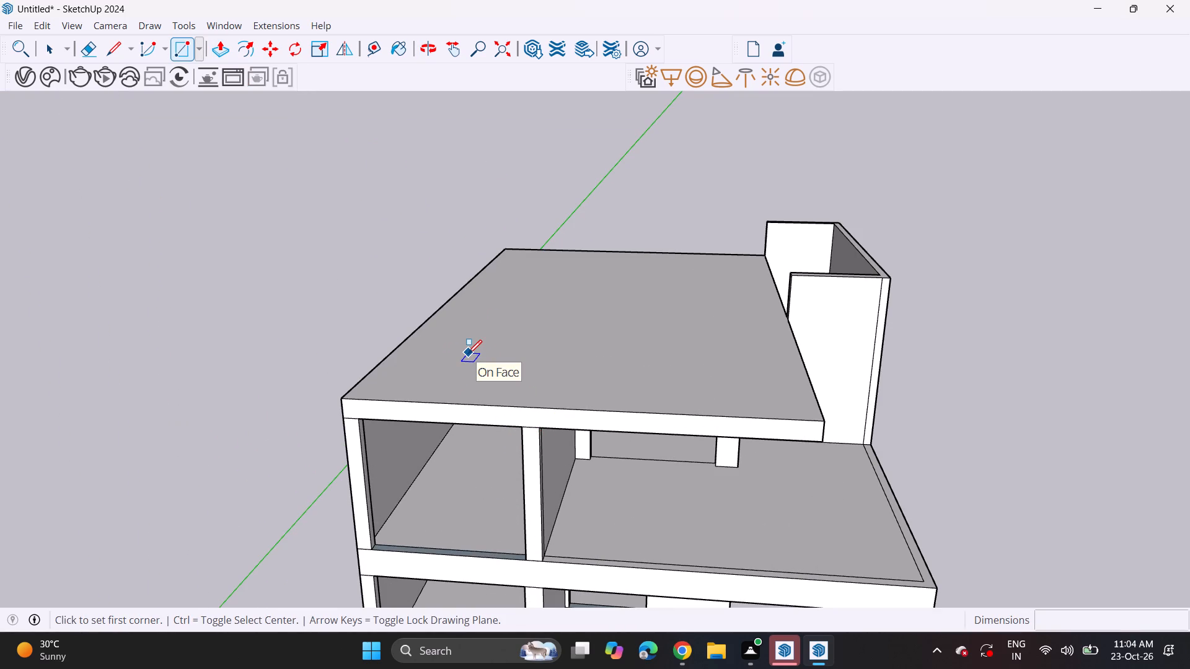
{"action": "left_click", "coordinate": [437, 361]}
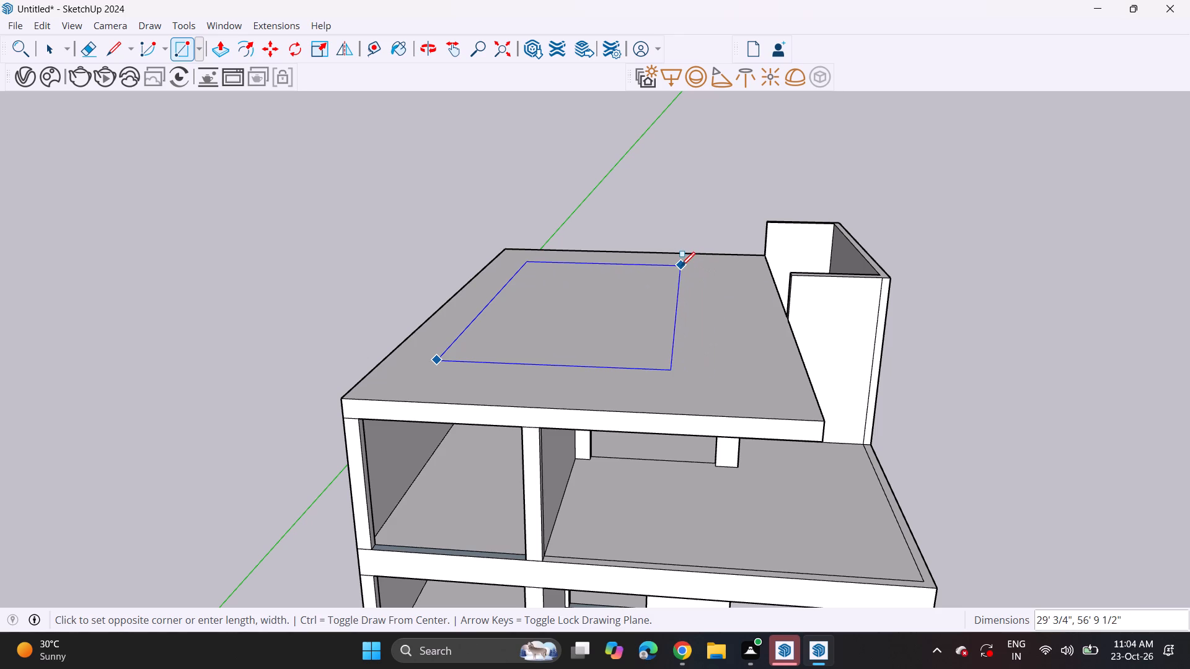
{"action": "left_click", "coordinate": [656, 299]}
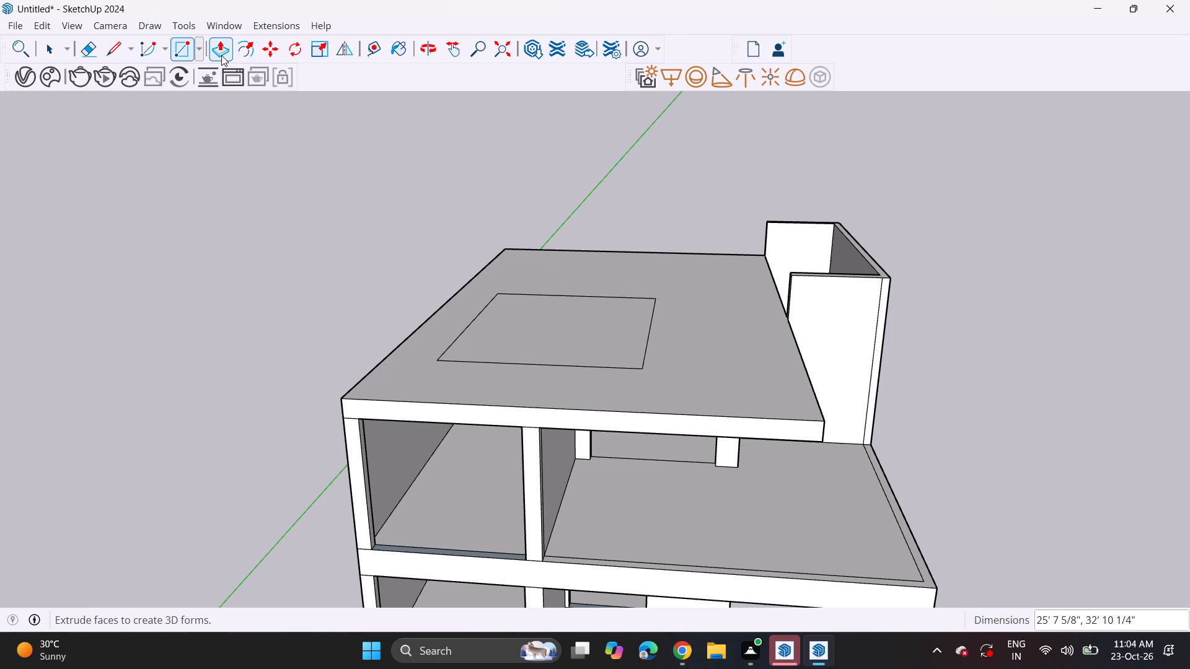
Extrude the rooftop rectangle up 6' 1 5/16" into a block.
{"action": "left_click", "coordinate": [221, 55]}
{"action": "left_click", "coordinate": [504, 326]}
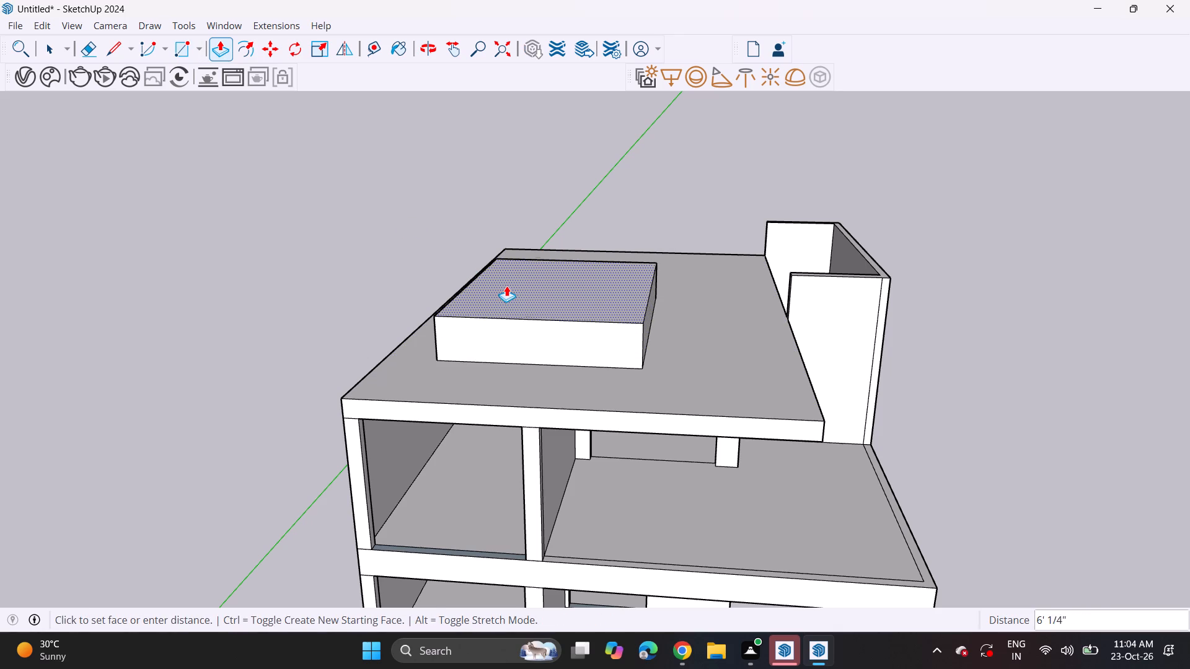
{"action": "left_click", "coordinate": [506, 285]}
Extrude the rooftop block's top face up 1' 10 3/8" as a separate cap layer, keeping the seam line below it.
{"action": "middle_click_drag", "start_coordinate": [597, 318], "coordinate": [615, 213]}
{"action": "scroll", "coordinate": [606, 256], "scroll_direction": "up", "scroll_amount": 1}
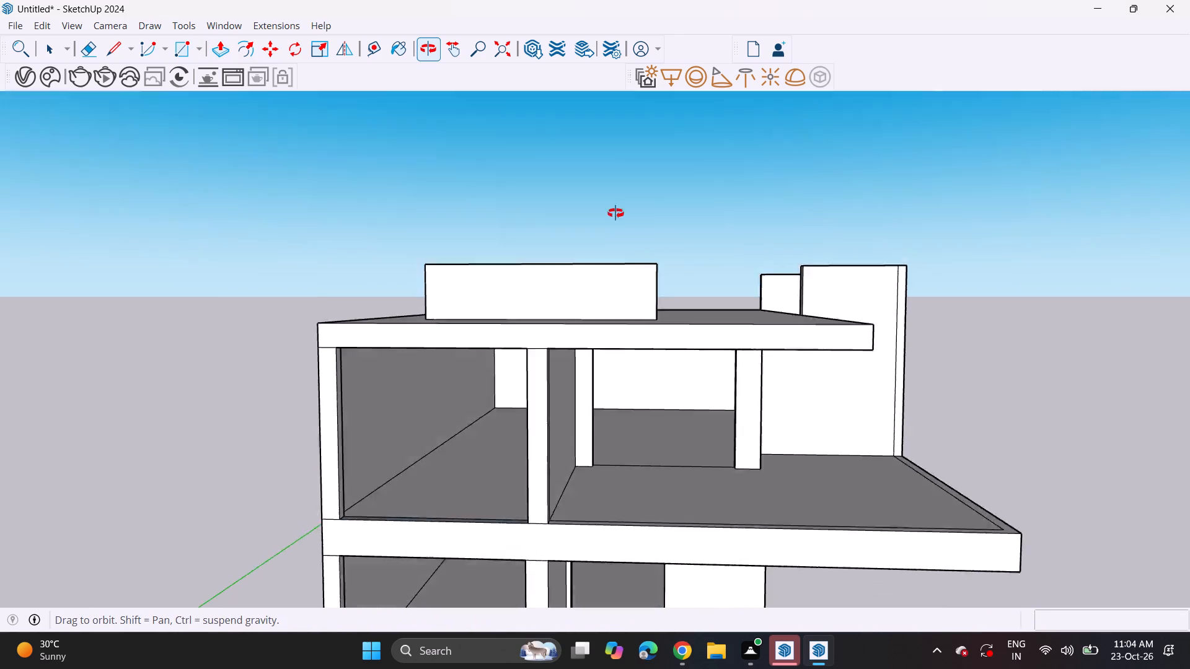
{"action": "middle_click_drag", "start_coordinate": [615, 213], "coordinate": [613, 170]}
{"action": "scroll", "coordinate": [613, 170], "scroll_direction": "down", "scroll_amount": 6}
{"action": "scroll", "coordinate": [602, 244], "scroll_direction": "up", "scroll_amount": 1}
{"action": "middle_click_drag", "start_coordinate": [608, 246], "coordinate": [623, 254]}
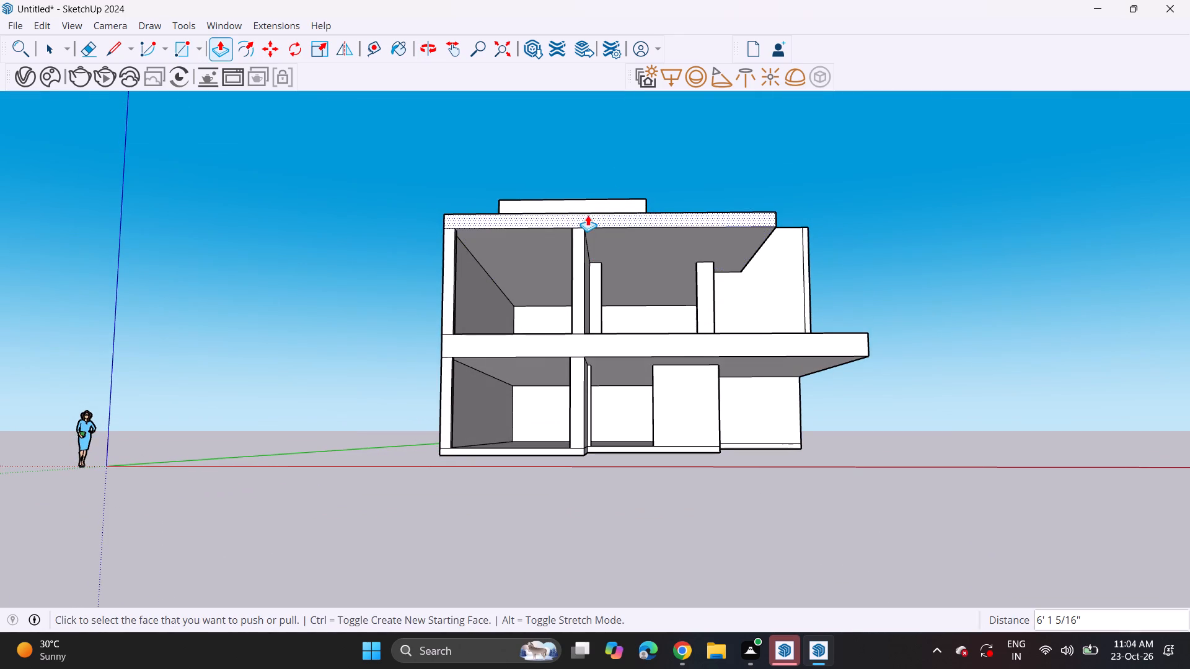
{"action": "middle_click_drag", "start_coordinate": [572, 193], "coordinate": [562, 304], "text": "shift"}
{"action": "middle_click_drag", "start_coordinate": [545, 260], "coordinate": [533, 372]}
{"action": "scroll", "coordinate": [544, 334], "scroll_direction": "up", "scroll_amount": 5}
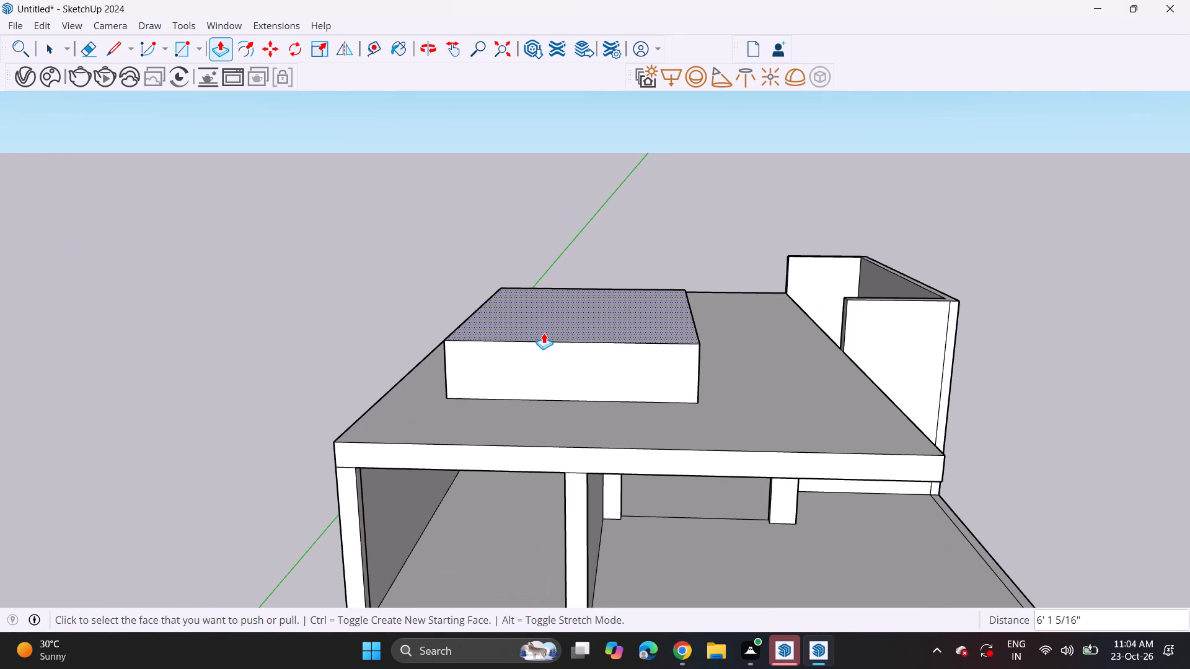
{"action": "left_click", "coordinate": [544, 333]}
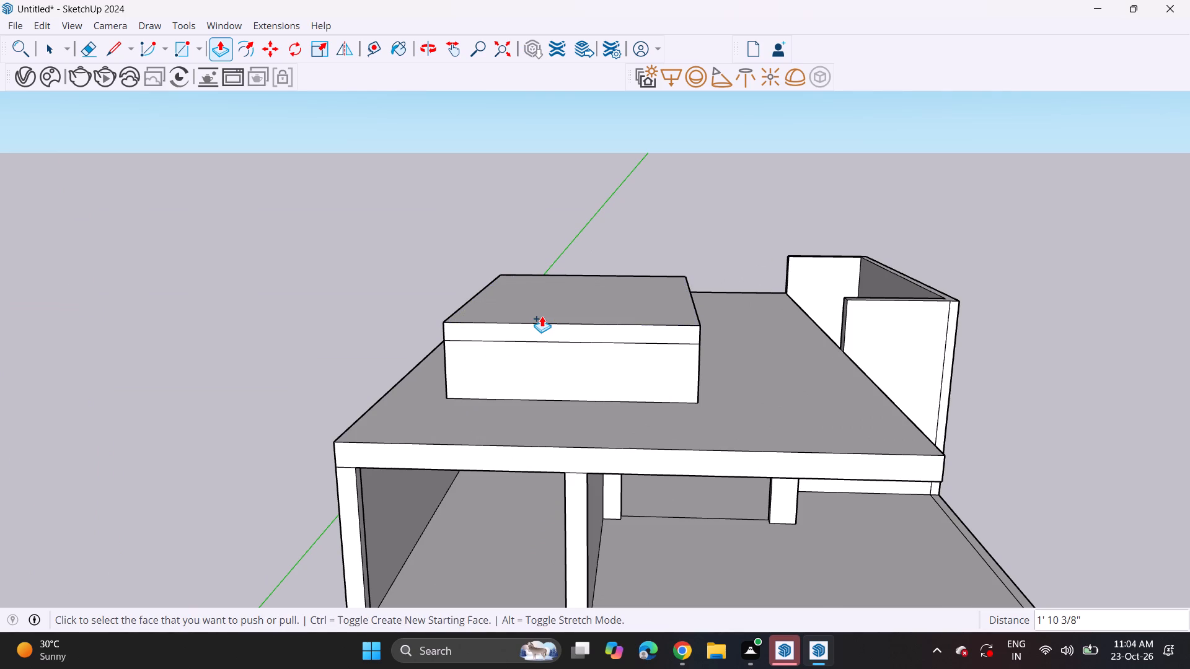
{"action": "left_click", "coordinate": [542, 316]}
Extend the cap's front face 27' 5 1/16" forward over the roof slab as an overhang.
{"action": "left_click", "coordinate": [532, 336]}
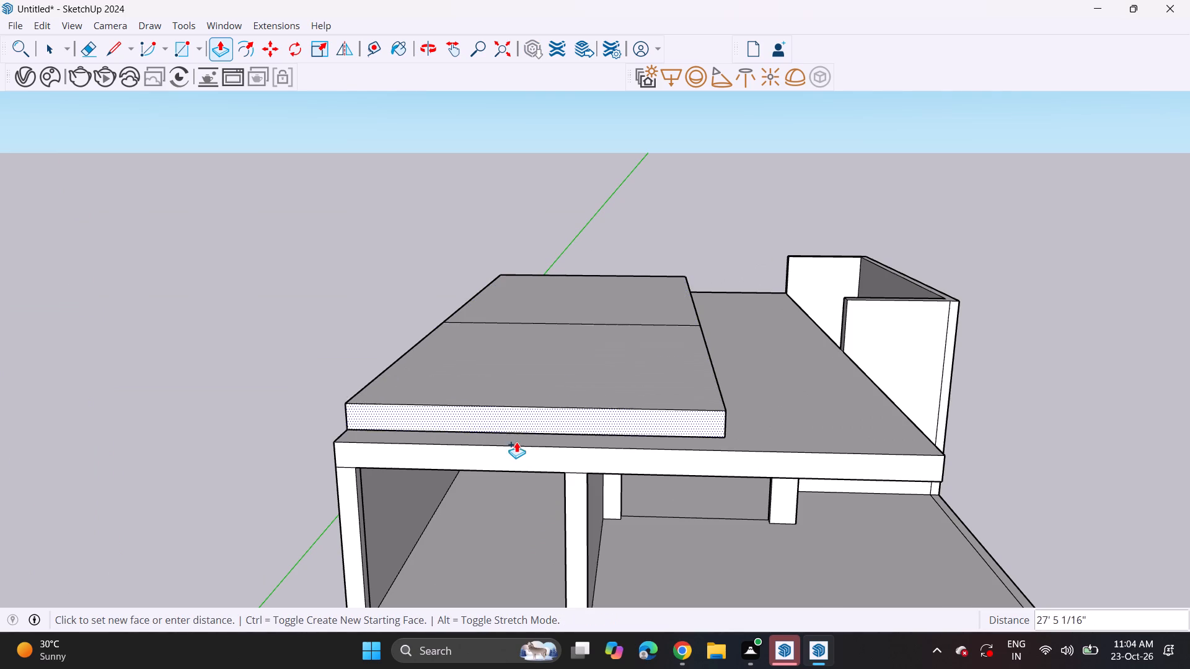
{"action": "left_click", "coordinate": [516, 448]}
Extend the cap's front overhang sideways past the rooftop block, on the side away from the set-back corner room.
{"action": "middle_click_drag", "start_coordinate": [352, 349], "coordinate": [545, 352]}
{"action": "double_click", "coordinate": [536, 354]}
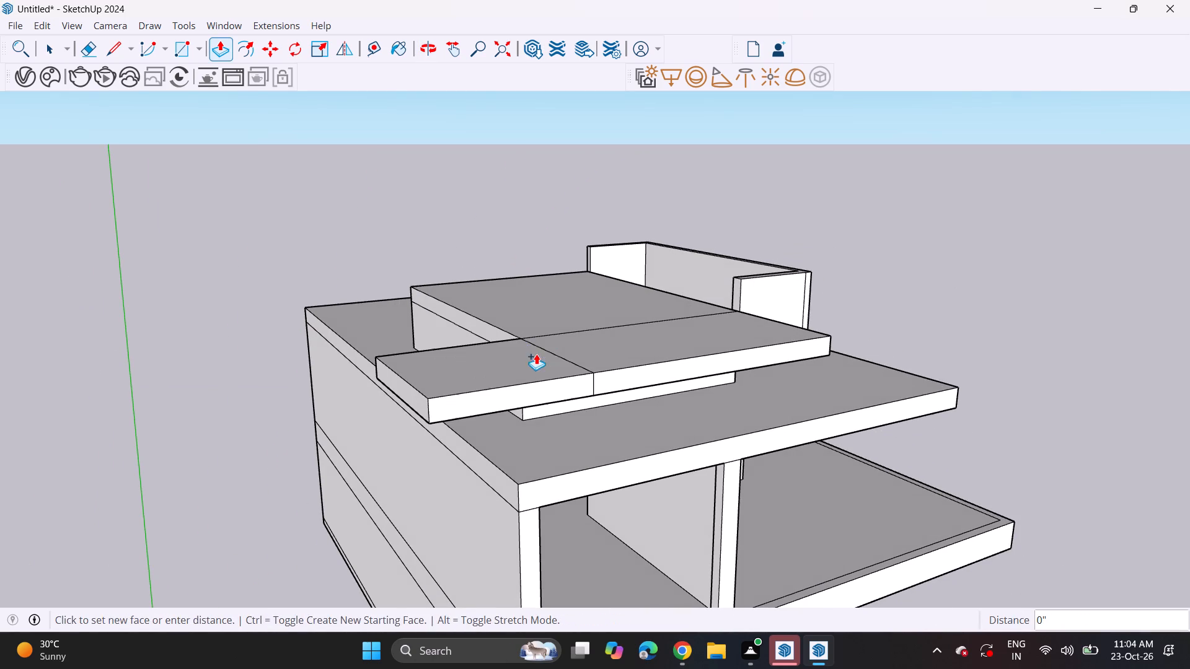
{"action": "key", "text": "ctrl+z"}
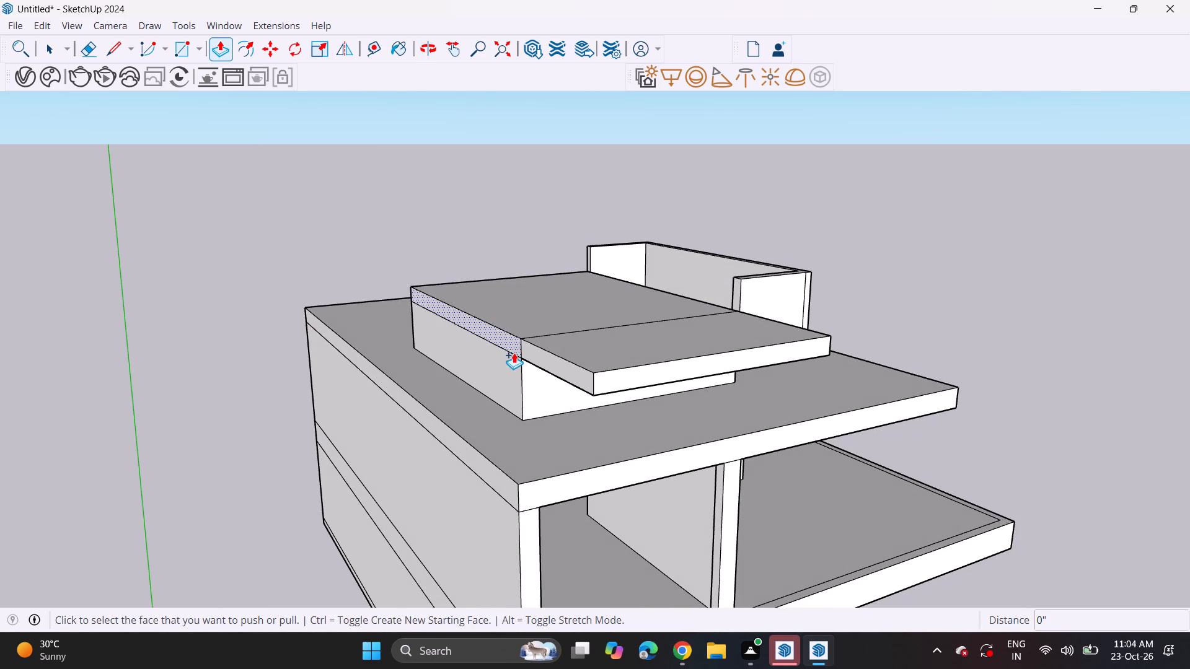
{"action": "double_click", "coordinate": [557, 367]}
Push the end face of the overhang's sideways extension back in by 3' 7".
{"action": "middle_click_drag", "start_coordinate": [580, 369], "coordinate": [562, 365]}
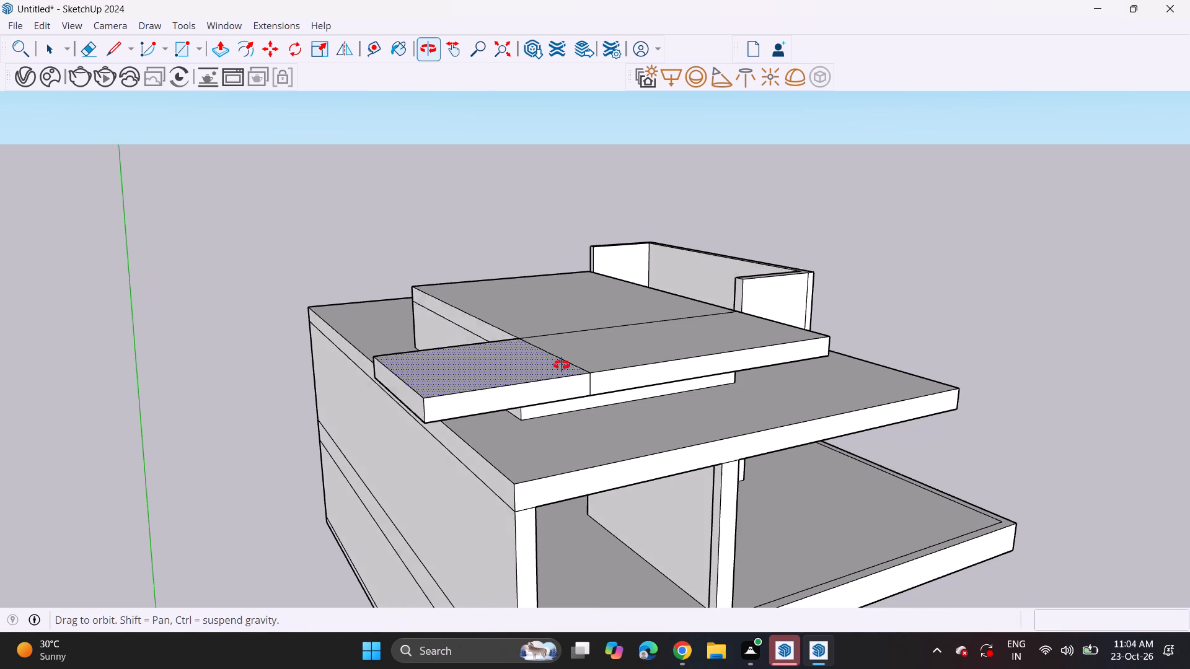
{"action": "middle_click_drag", "start_coordinate": [562, 365], "coordinate": [554, 263]}
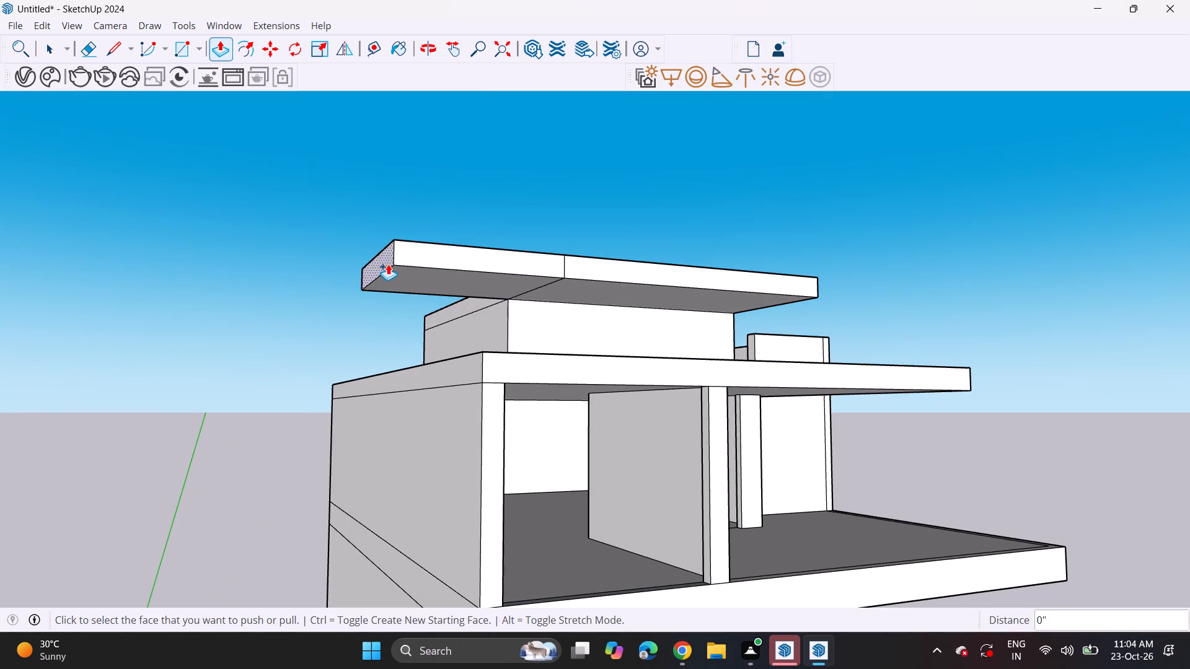
{"action": "left_click", "coordinate": [388, 264]}
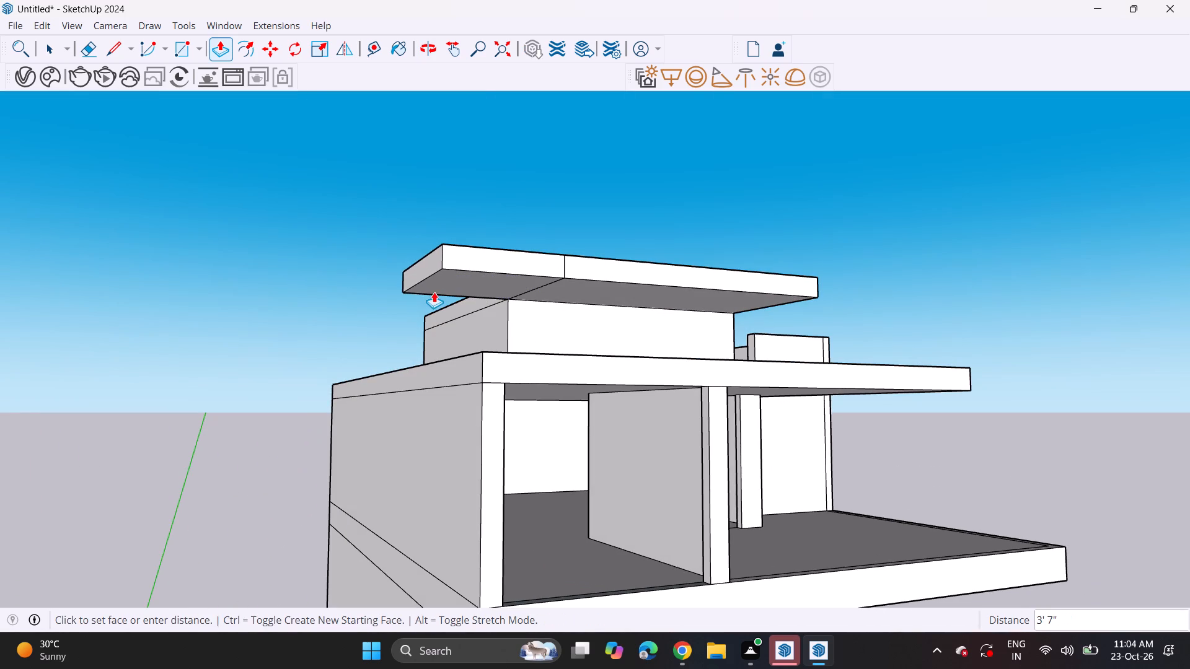
{"action": "left_click", "coordinate": [434, 292]}
Extend the rear part of the cap on the same side outward about 9' 10 7/8", flush with the front extension.
{"action": "double_click", "coordinate": [446, 320]}
{"action": "key", "text": "ctrl+z"}
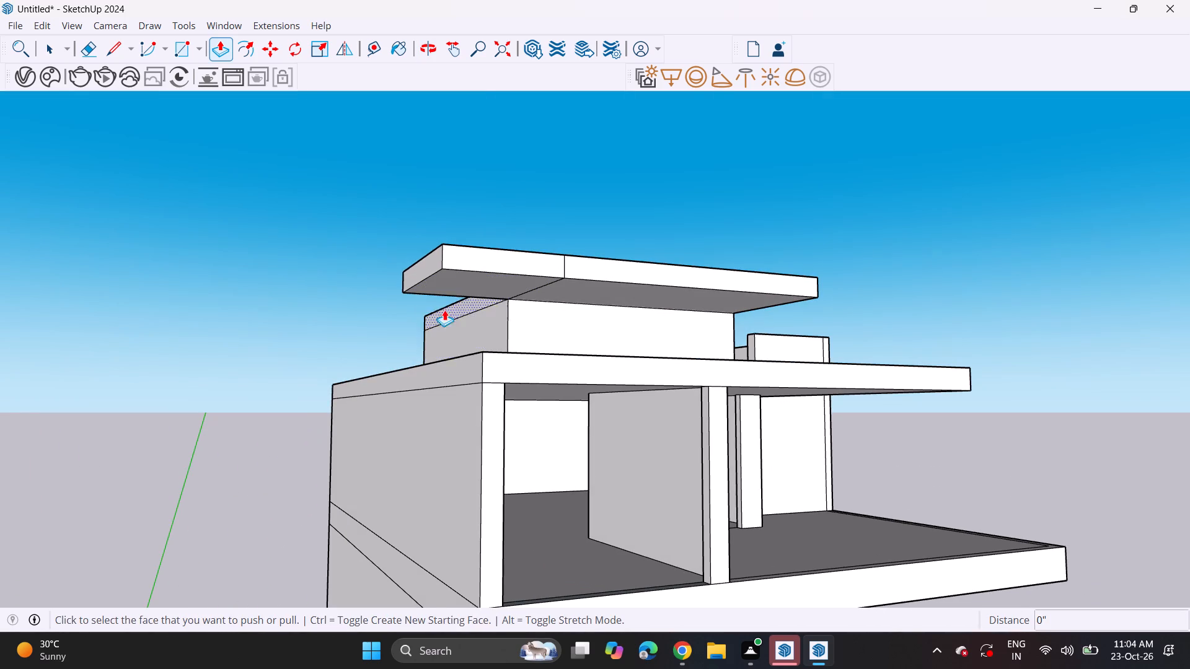
{"action": "middle_click_drag", "start_coordinate": [440, 297], "coordinate": [516, 453]}
{"action": "left_click", "coordinate": [446, 324]}
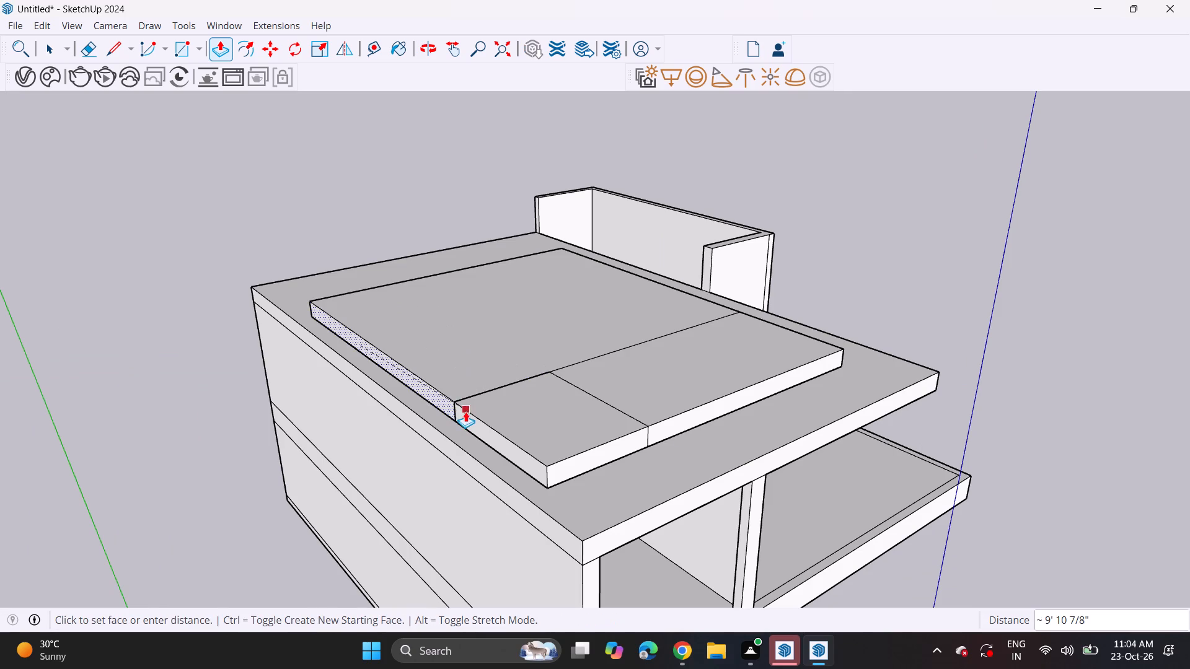
{"action": "left_click", "coordinate": [465, 411]}
Extend the cap's front and rear side faces 14' 2 5/16" towards the set-back corner room, keeping them flush.
{"action": "middle_click_drag", "start_coordinate": [653, 390], "coordinate": [313, 300]}
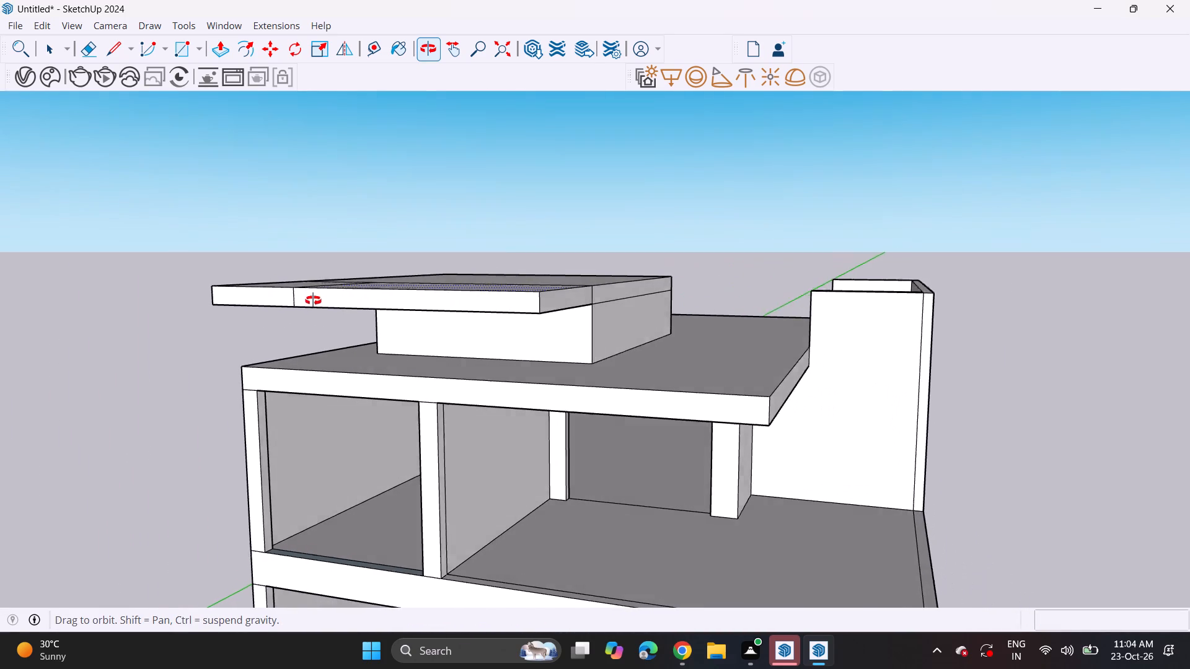
{"action": "middle_click_drag", "start_coordinate": [313, 300], "coordinate": [304, 305]}
{"action": "left_click", "coordinate": [561, 305]}
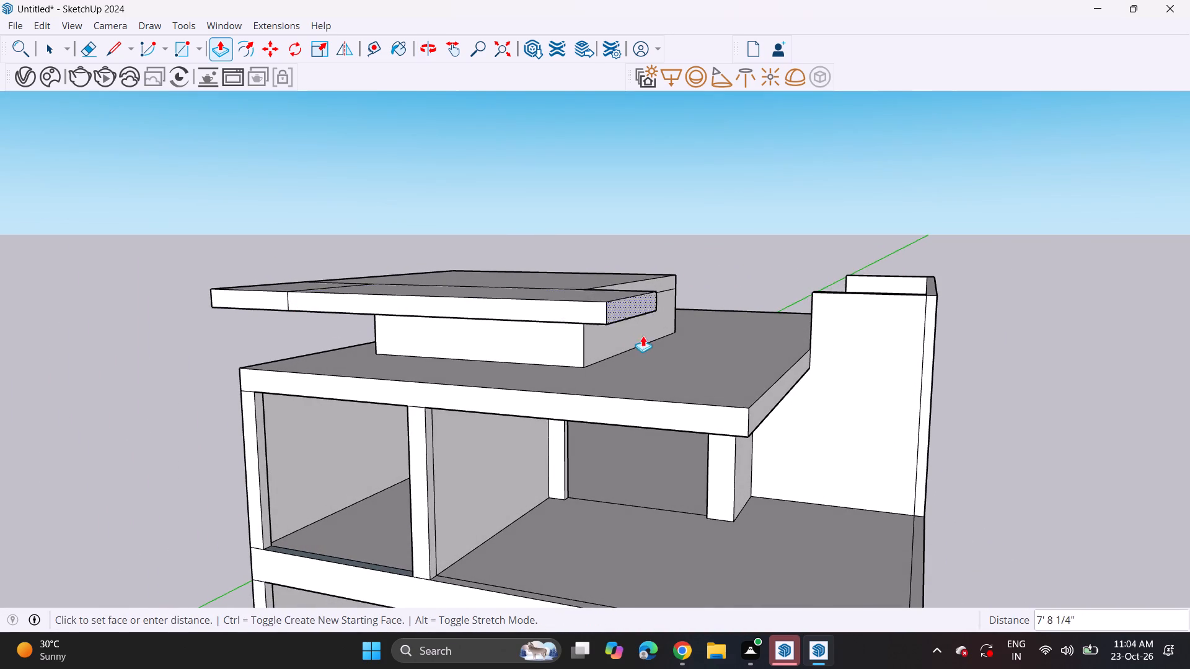
{"action": "left_click", "coordinate": [706, 364]}
{"action": "double_click", "coordinate": [668, 283]}
{"action": "middle_click_drag", "start_coordinate": [675, 333], "coordinate": [675, 332]}
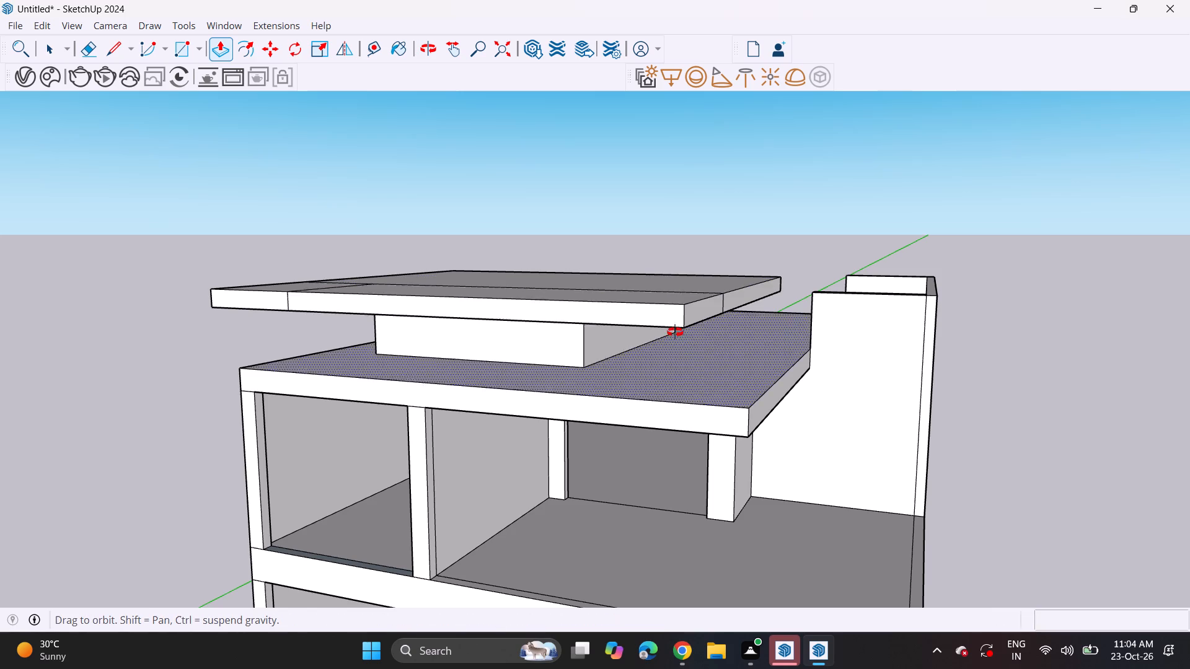
{"action": "middle_click_drag", "start_coordinate": [675, 332], "coordinate": [791, 247]}
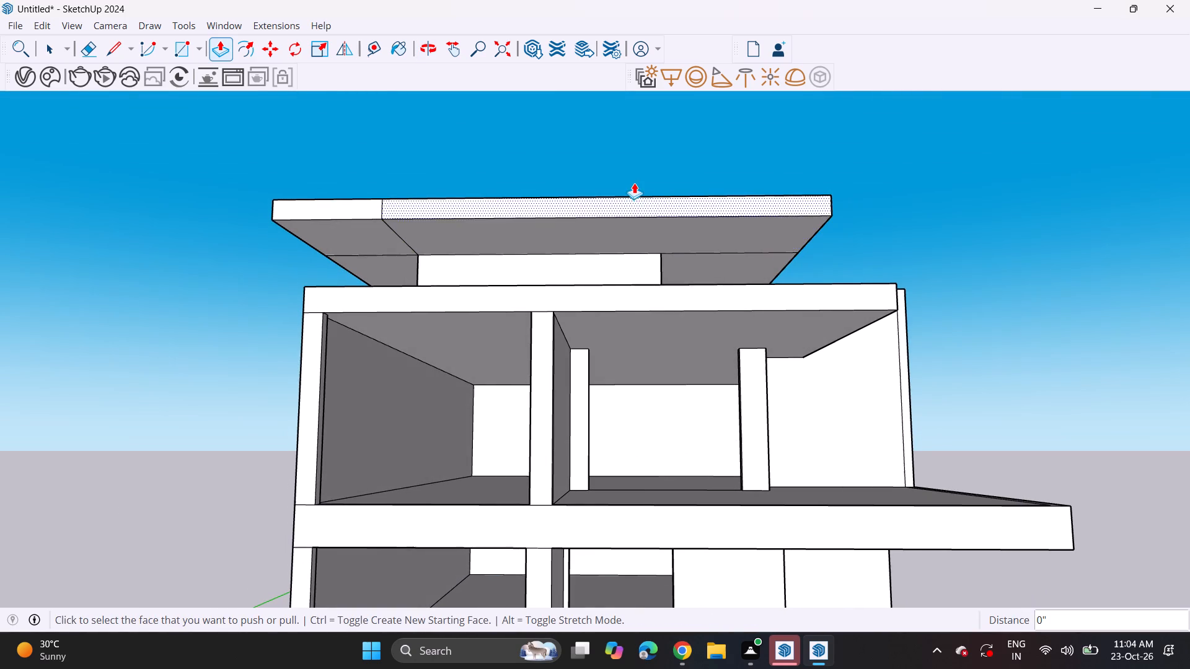
Erase the leftover dividing lines on the rooftop cap's underside and front edge so its extended parts read as single faces.
{"action": "scroll", "coordinate": [634, 183], "scroll_direction": "up", "scroll_amount": 1}
{"action": "left_click", "coordinate": [85, 53]}
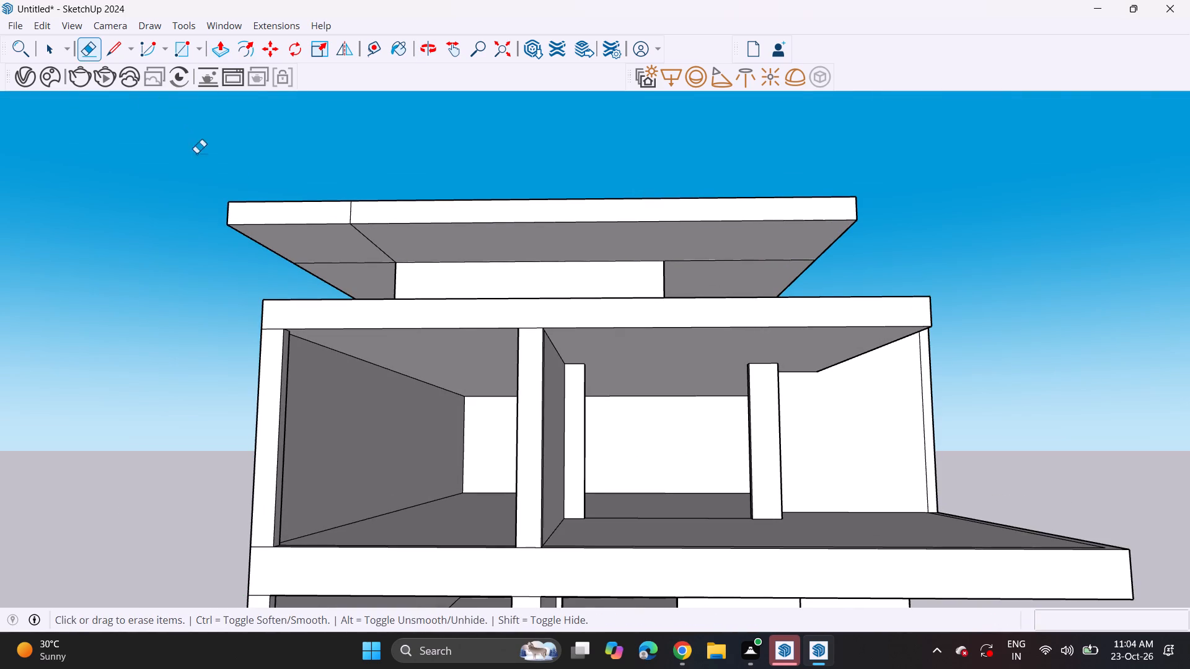
{"action": "left_click", "coordinate": [375, 243]}
{"action": "left_click", "coordinate": [372, 259]}
{"action": "left_click_drag", "start_coordinate": [359, 253], "coordinate": [359, 260]}
{"action": "left_click_drag", "start_coordinate": [361, 253], "coordinate": [363, 266]}
{"action": "left_click", "coordinate": [351, 205]}
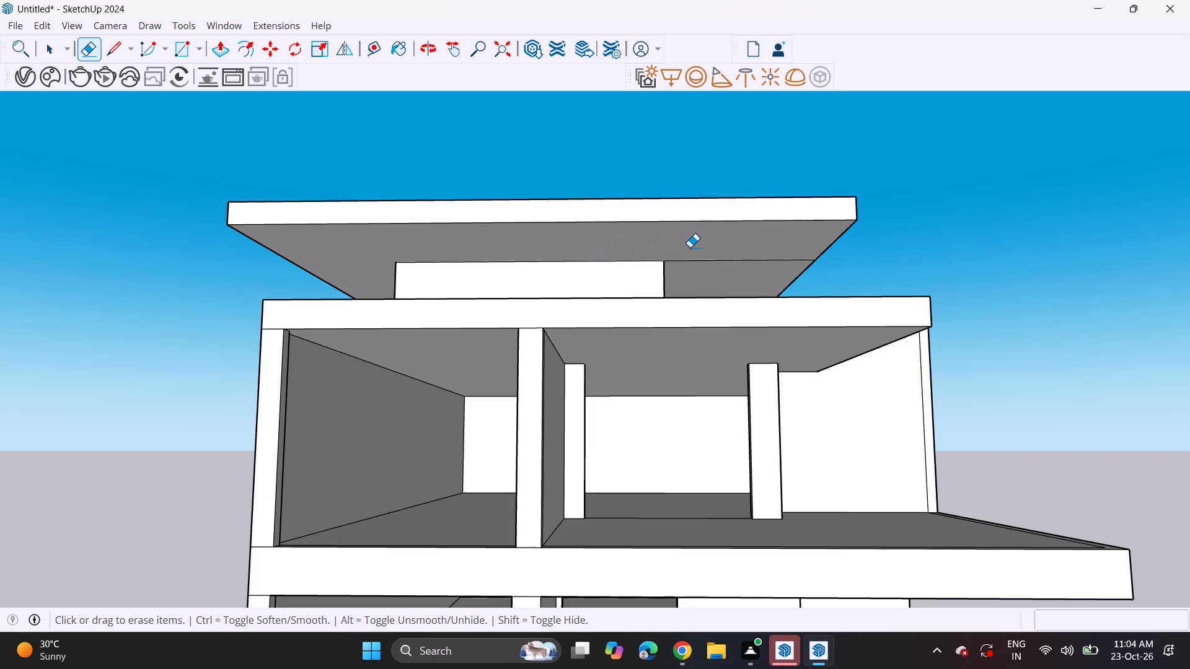
{"action": "left_click_drag", "start_coordinate": [690, 247], "coordinate": [700, 268]}
Examine the cleaned-up rooftop canopy and the villa's overall massing from the front and slightly to the side.
{"action": "scroll", "coordinate": [663, 245], "scroll_direction": "down", "scroll_amount": 6}
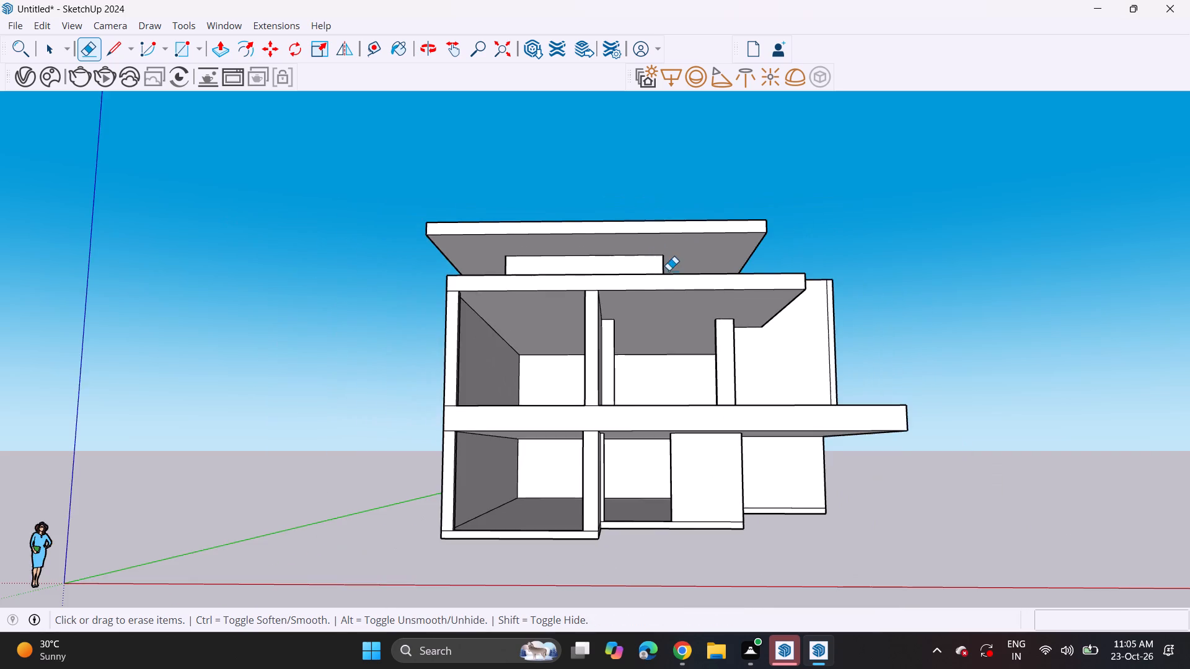
{"action": "middle_click_drag", "start_coordinate": [669, 270], "coordinate": [544, 294], "text": "shift"}
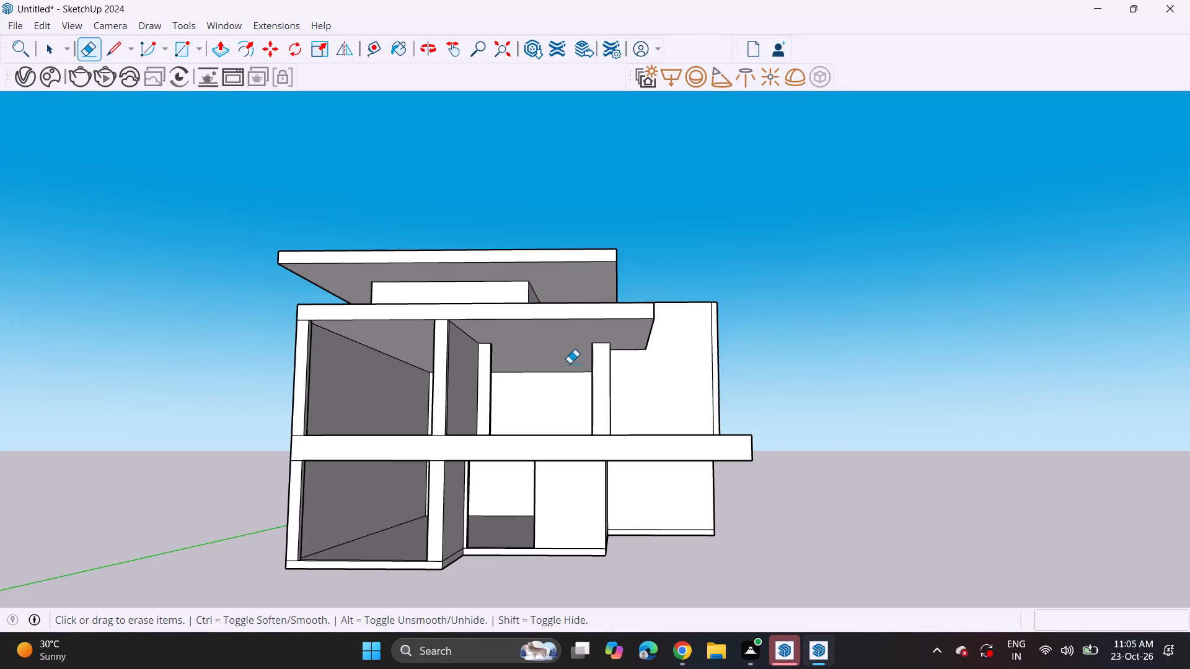
{"action": "scroll", "coordinate": [570, 363], "scroll_direction": "down", "scroll_amount": 4}
{"action": "scroll", "coordinate": [561, 401], "scroll_direction": "up", "scroll_amount": 1}
{"action": "middle_click_drag", "start_coordinate": [564, 402], "coordinate": [535, 339], "text": "shift"}
{"action": "middle_click_drag", "start_coordinate": [537, 342], "coordinate": [570, 385]}
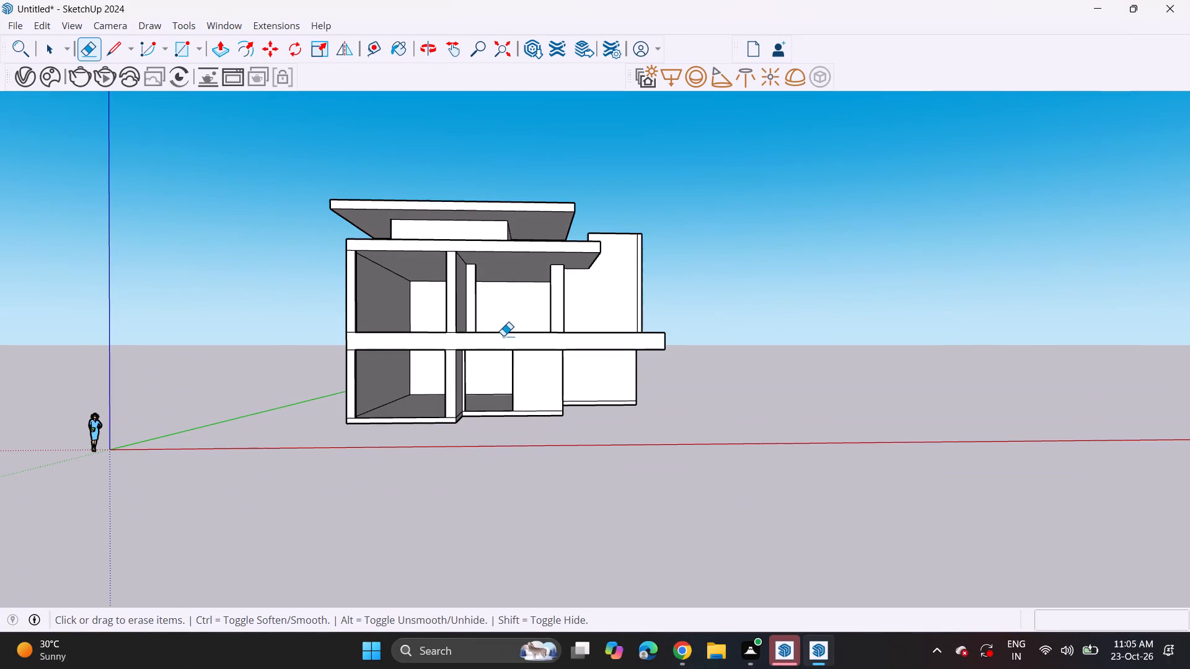
{"action": "middle_click_drag", "start_coordinate": [509, 331], "coordinate": [578, 378], "text": "shift"}
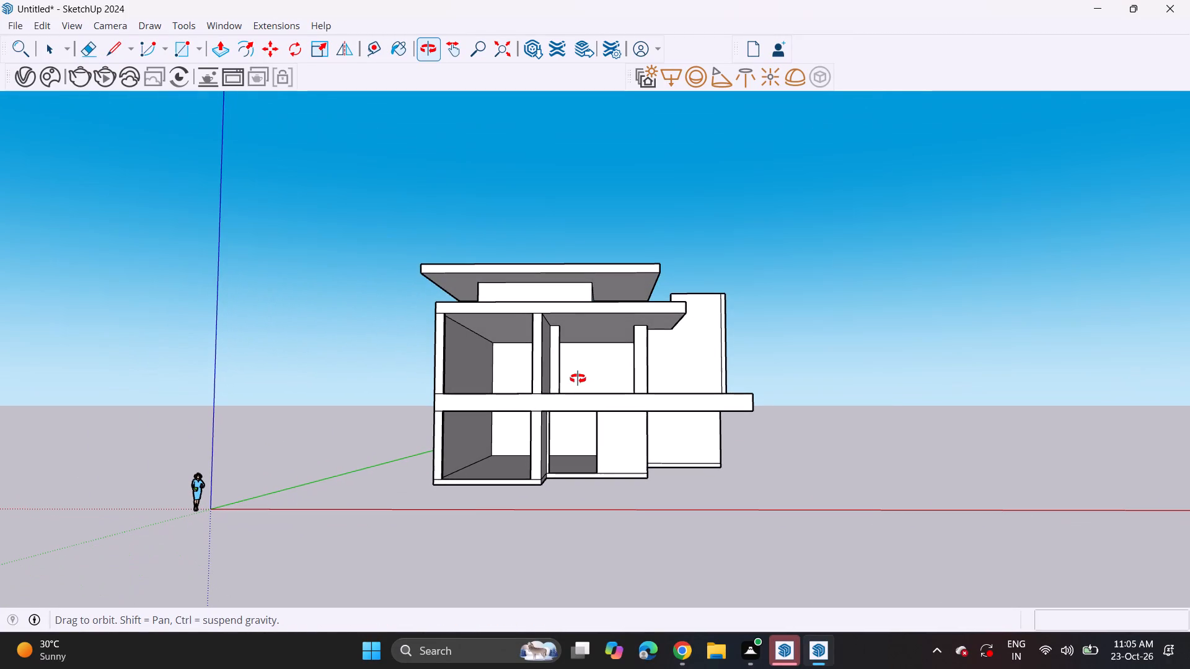
{"action": "middle_click_drag", "start_coordinate": [578, 378], "coordinate": [579, 378], "text": "shift"}
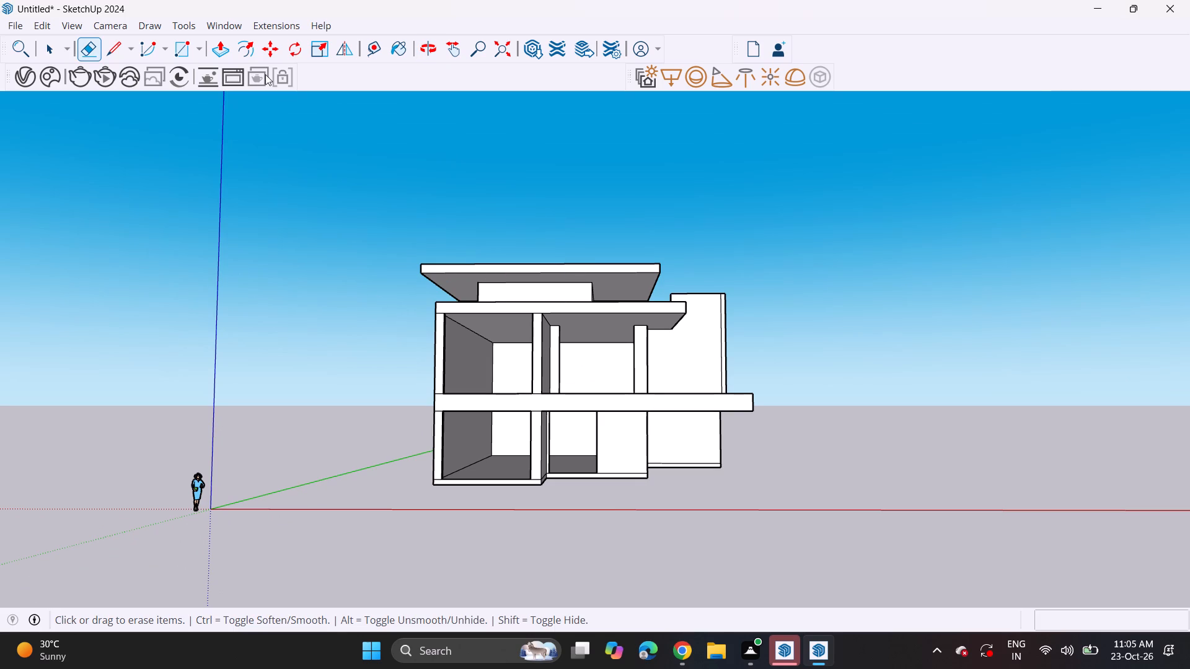
Widen the rooftop block beneath the canopy by pulling both its side faces slightly outward by the same distance.
{"action": "left_click", "coordinate": [215, 52]}
{"action": "middle_click_drag", "start_coordinate": [438, 248], "coordinate": [553, 337]}
{"action": "scroll", "coordinate": [482, 348], "scroll_direction": "up", "scroll_amount": 9}
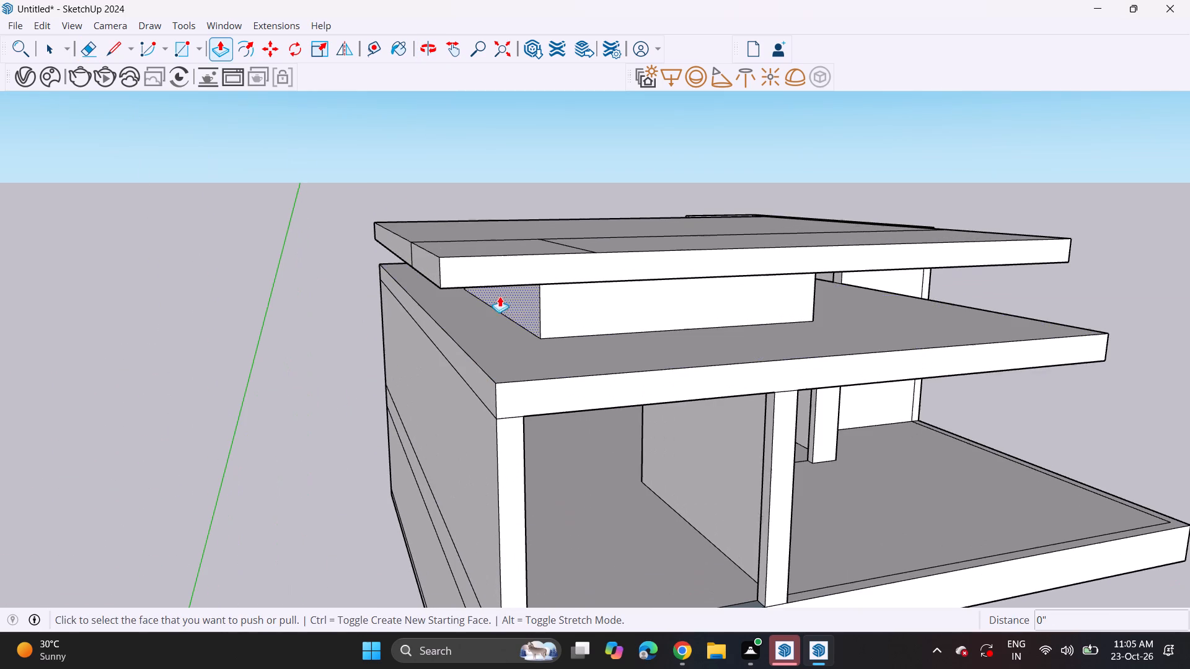
{"action": "left_click", "coordinate": [518, 302]}
{"action": "left_click", "coordinate": [493, 308]}
{"action": "scroll", "coordinate": [832, 271], "scroll_direction": "up", "scroll_amount": 1}
{"action": "middle_click_drag", "start_coordinate": [832, 271], "coordinate": [821, 266]}
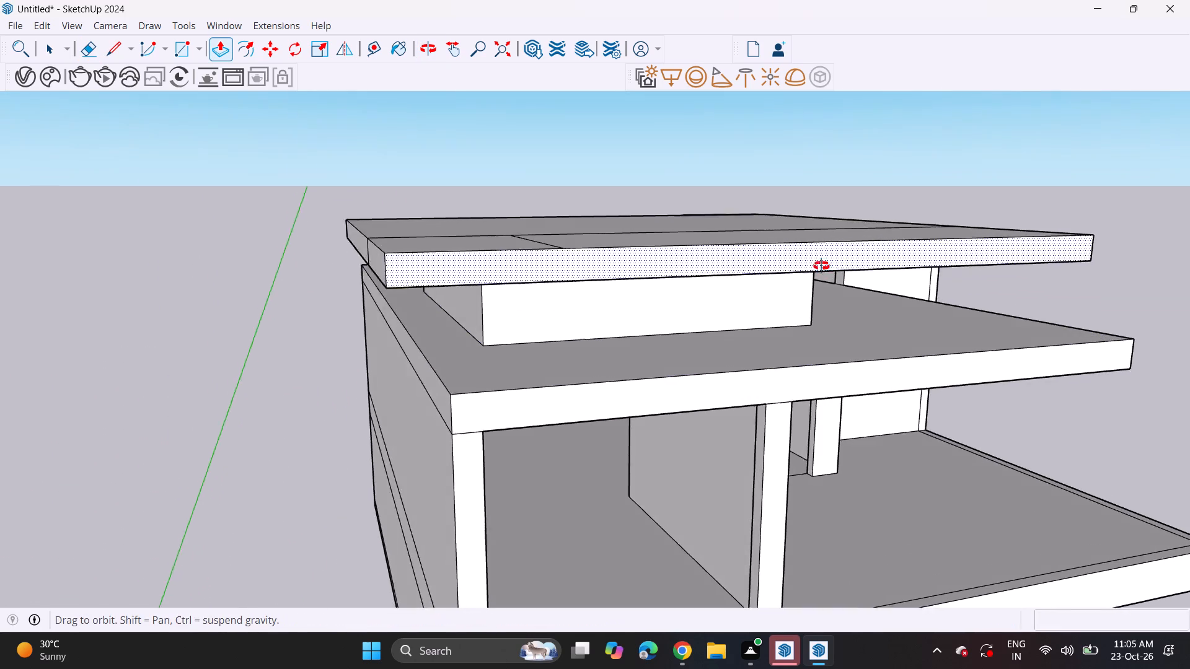
{"action": "middle_click_drag", "start_coordinate": [821, 266], "coordinate": [575, 213]}
{"action": "double_click", "coordinate": [697, 268]}
Examine the widened rooftop block, canopy, roof slab and floor openings from several front and side angles.
{"action": "scroll", "coordinate": [700, 256], "scroll_direction": "down", "scroll_amount": 7}
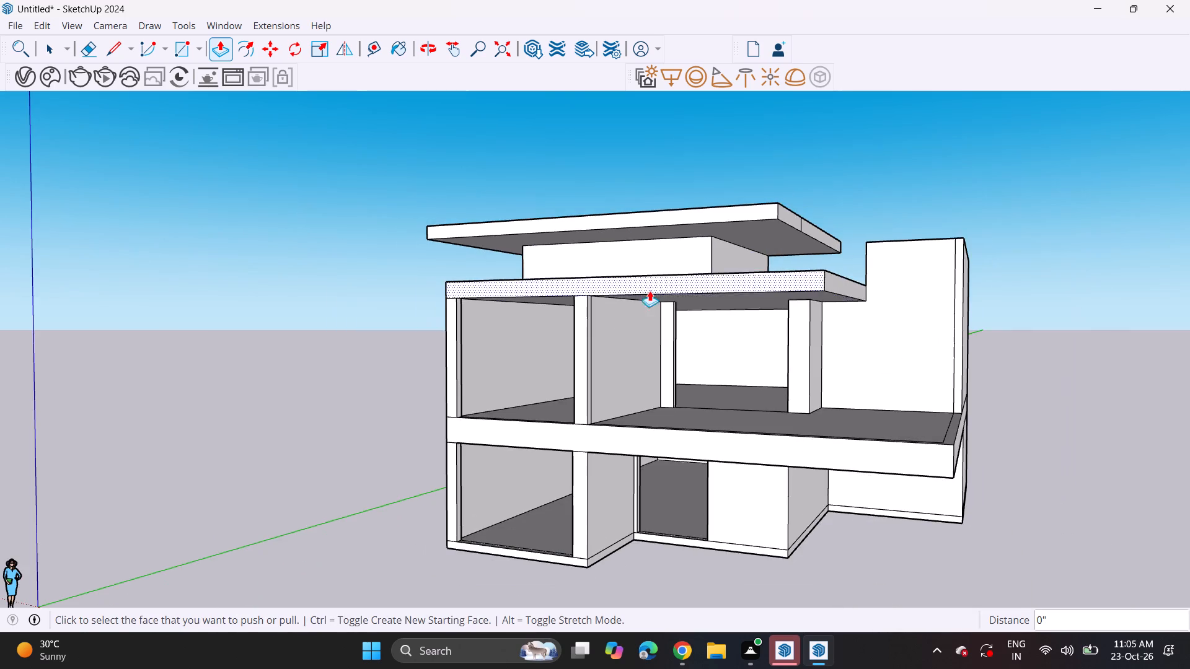
{"action": "middle_click_drag", "start_coordinate": [613, 311], "coordinate": [692, 319]}
{"action": "middle_click_drag", "start_coordinate": [689, 323], "coordinate": [601, 290], "text": "shift"}
{"action": "scroll", "coordinate": [578, 284], "scroll_direction": "up", "scroll_amount": 1, "text": "shift"}
{"action": "scroll", "coordinate": [577, 284], "scroll_direction": "down", "scroll_amount": 5}
{"action": "middle_click_drag", "start_coordinate": [565, 320], "coordinate": [684, 324]}
{"action": "middle_click_drag", "start_coordinate": [640, 308], "coordinate": [545, 299]}
{"action": "scroll", "coordinate": [547, 299], "scroll_direction": "up", "scroll_amount": 4}
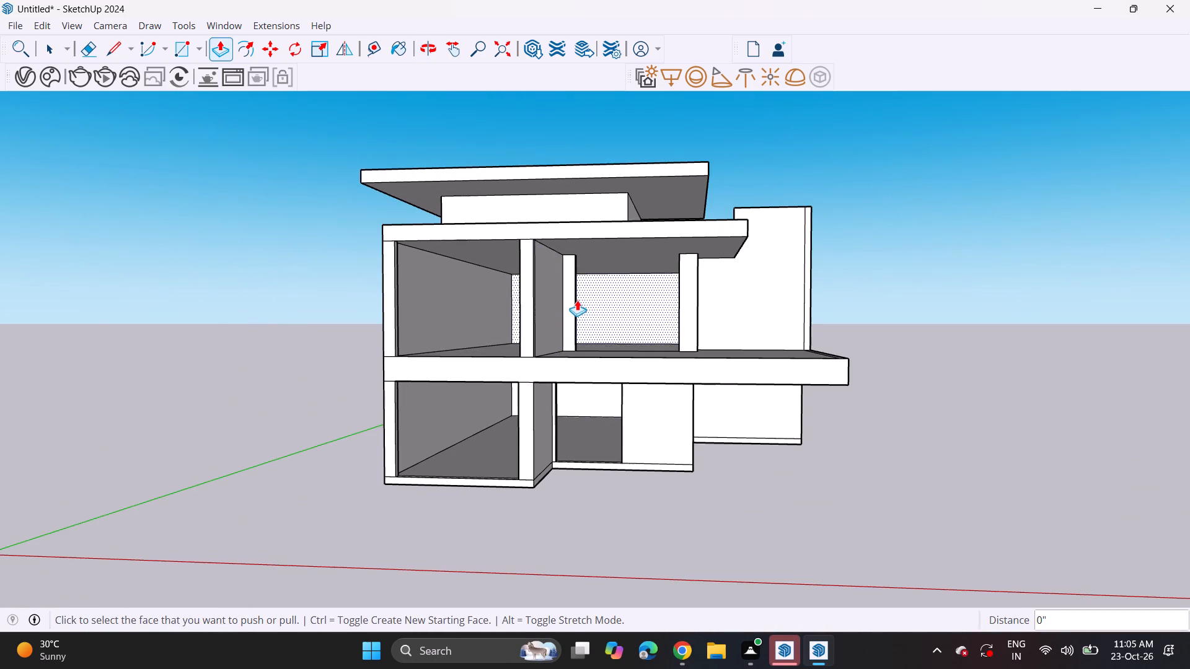
{"action": "middle_click_drag", "start_coordinate": [563, 290], "coordinate": [521, 306]}
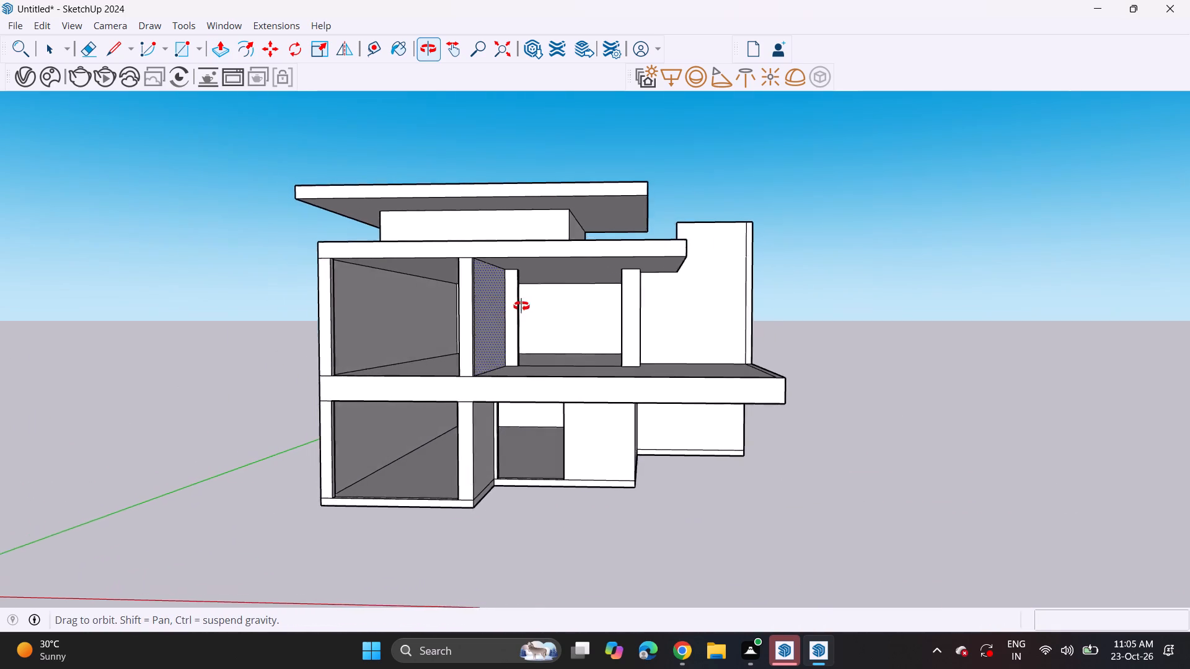
{"action": "middle_click_drag", "start_coordinate": [521, 306], "coordinate": [555, 307]}
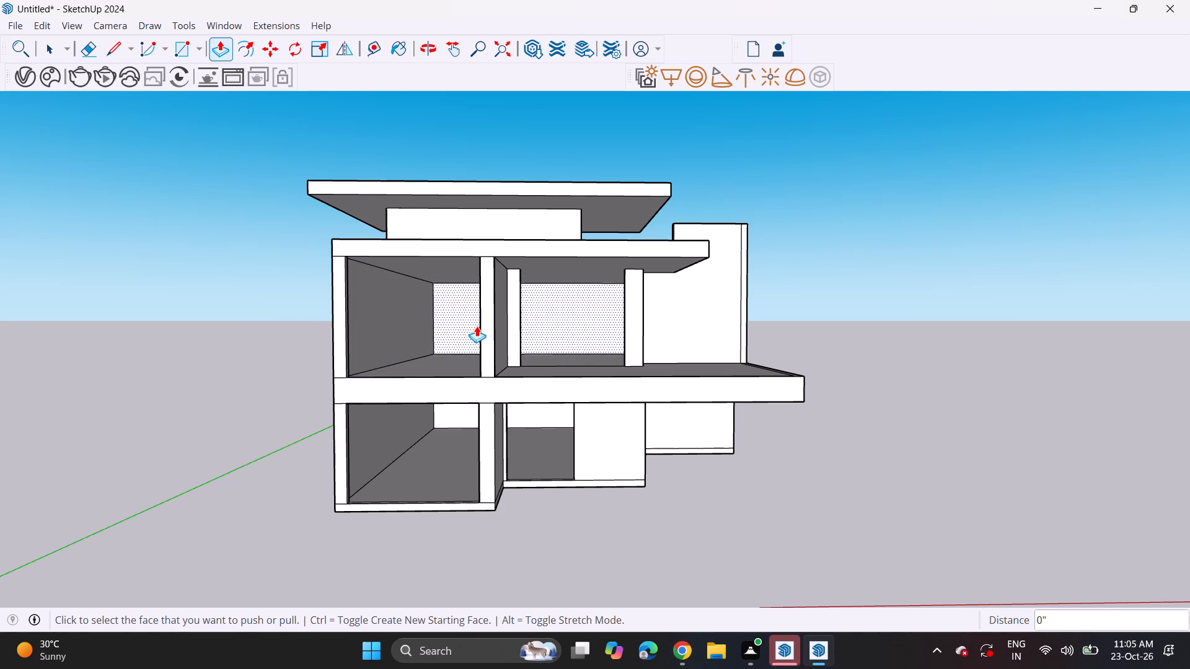
{"action": "scroll", "coordinate": [477, 326], "scroll_direction": "down", "scroll_amount": 3}
{"action": "middle_click_drag", "start_coordinate": [483, 345], "coordinate": [509, 378]}
{"action": "scroll", "coordinate": [515, 382], "scroll_direction": "up", "scroll_amount": 4}
{"action": "middle_click_drag", "start_coordinate": [508, 364], "coordinate": [500, 344]}
{"action": "scroll", "coordinate": [505, 357], "scroll_direction": "up", "scroll_amount": 1}
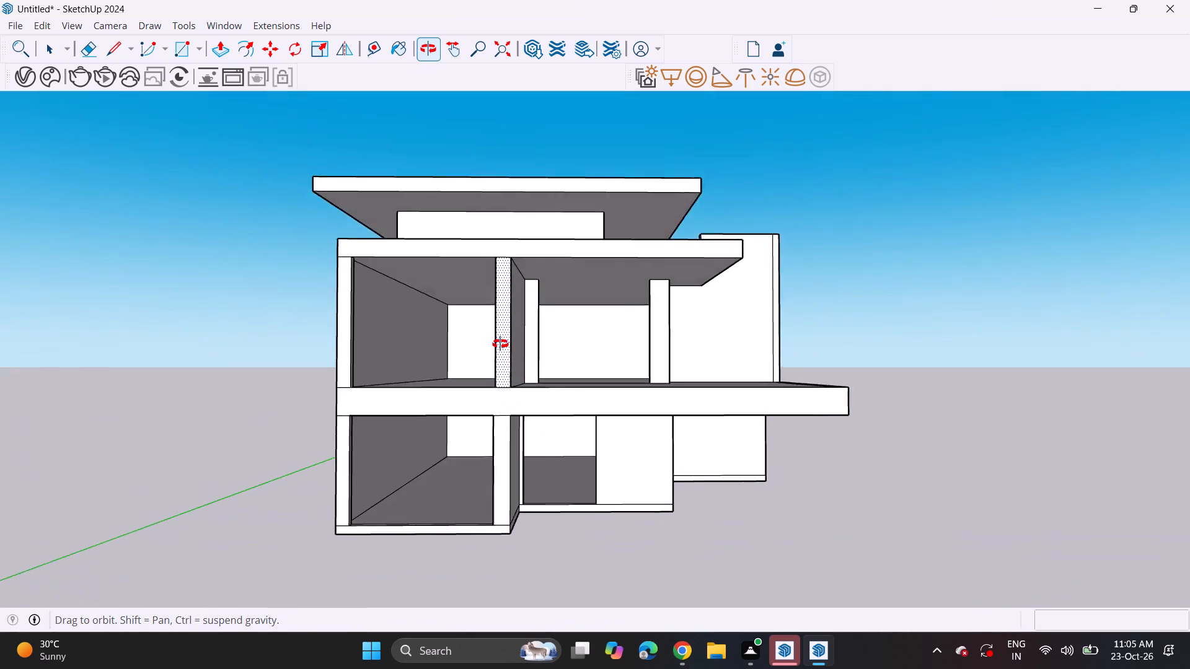
{"action": "middle_click_drag", "start_coordinate": [500, 344], "coordinate": [515, 344]}
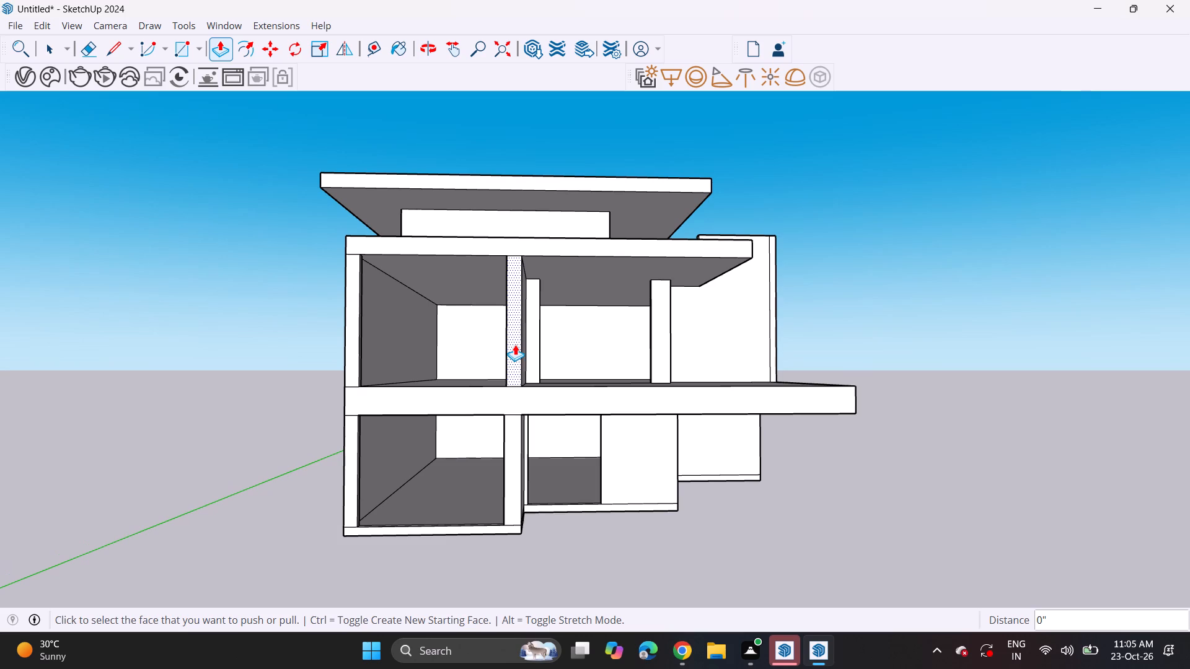
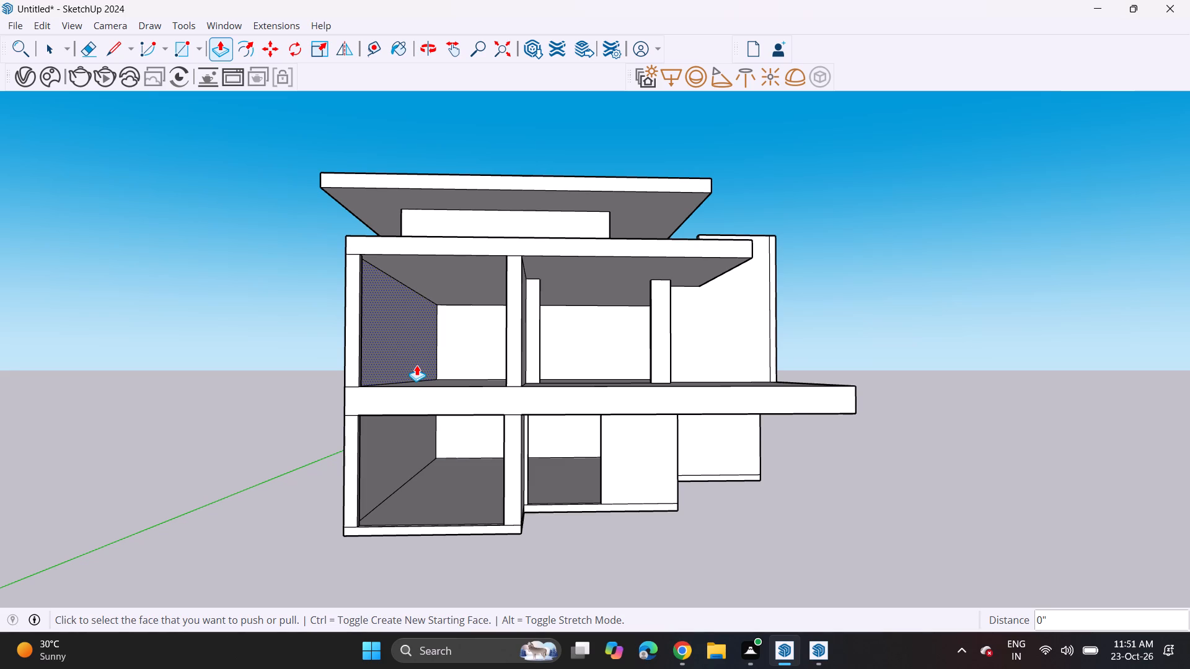
Examine the villa's rooftop canopy, slabs and floor openings from the front and at slight side angles.
{"action": "key", "text": "space"}
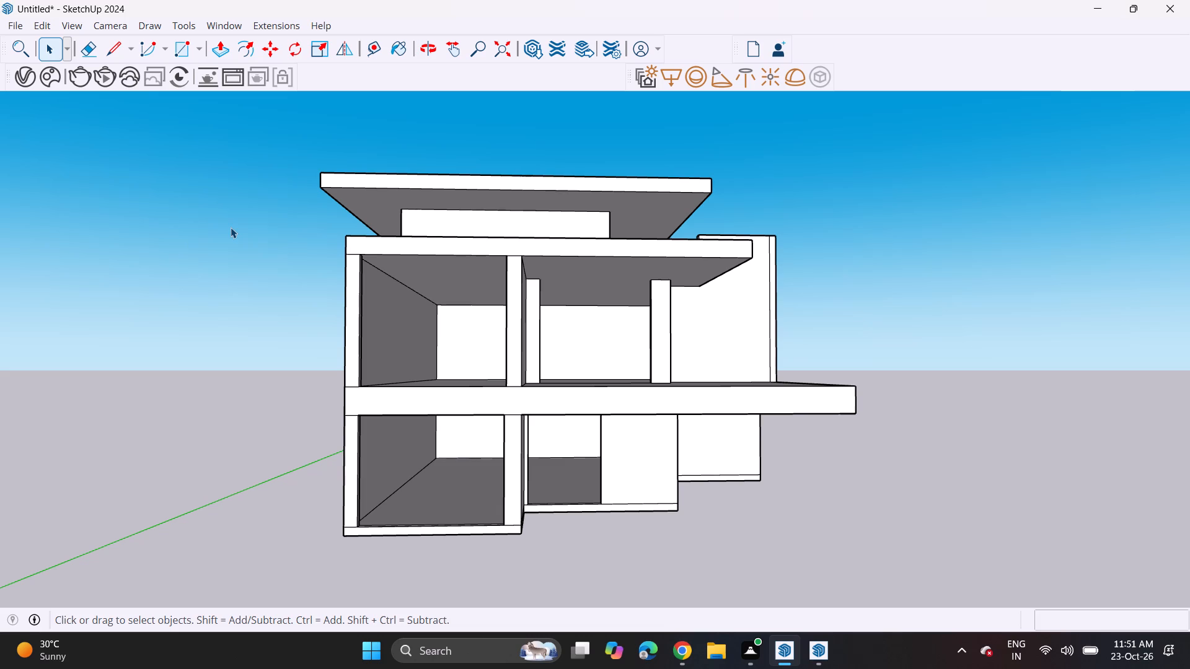
{"action": "scroll", "coordinate": [277, 242], "scroll_direction": "down", "scroll_amount": 7}
{"action": "scroll", "coordinate": [299, 208], "scroll_direction": "up", "scroll_amount": 1}
{"action": "scroll", "coordinate": [299, 209], "scroll_direction": "down", "scroll_amount": 2}
{"action": "middle_click_drag", "start_coordinate": [306, 226], "coordinate": [337, 228], "text": "shift"}
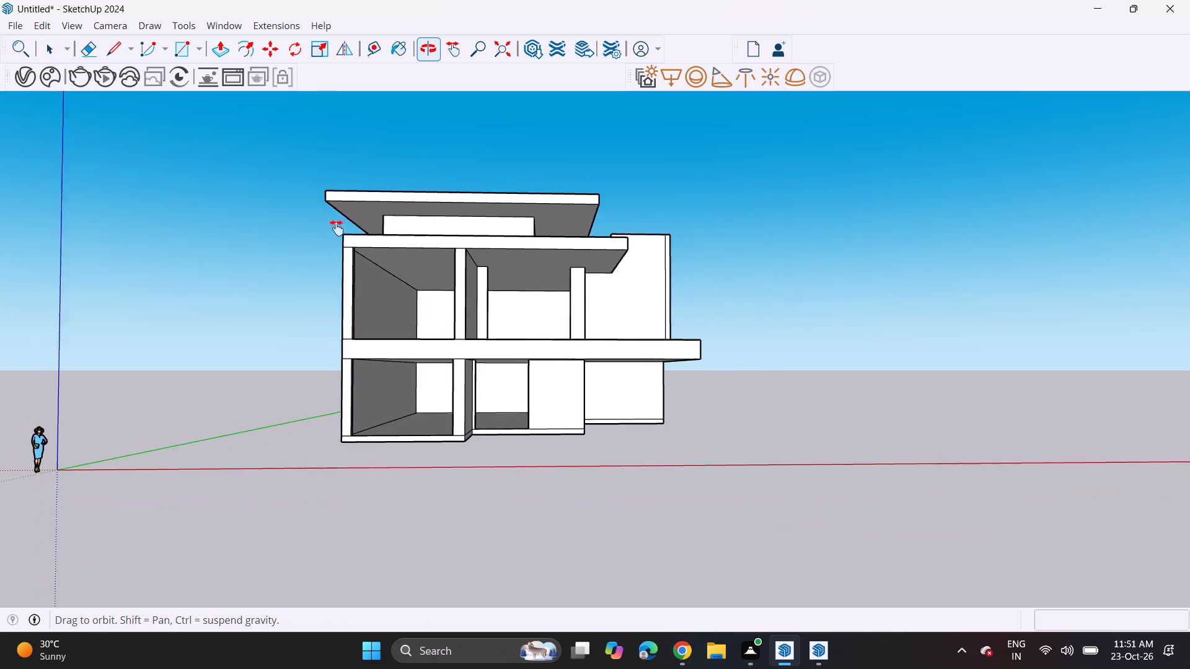
{"action": "middle_click_drag", "start_coordinate": [337, 228], "coordinate": [396, 230], "text": "shift"}
{"action": "middle_click_drag", "start_coordinate": [393, 229], "coordinate": [393, 274]}
{"action": "scroll", "coordinate": [392, 256], "scroll_direction": "up", "scroll_amount": 2}
{"action": "middle_click_drag", "start_coordinate": [380, 259], "coordinate": [356, 225]}
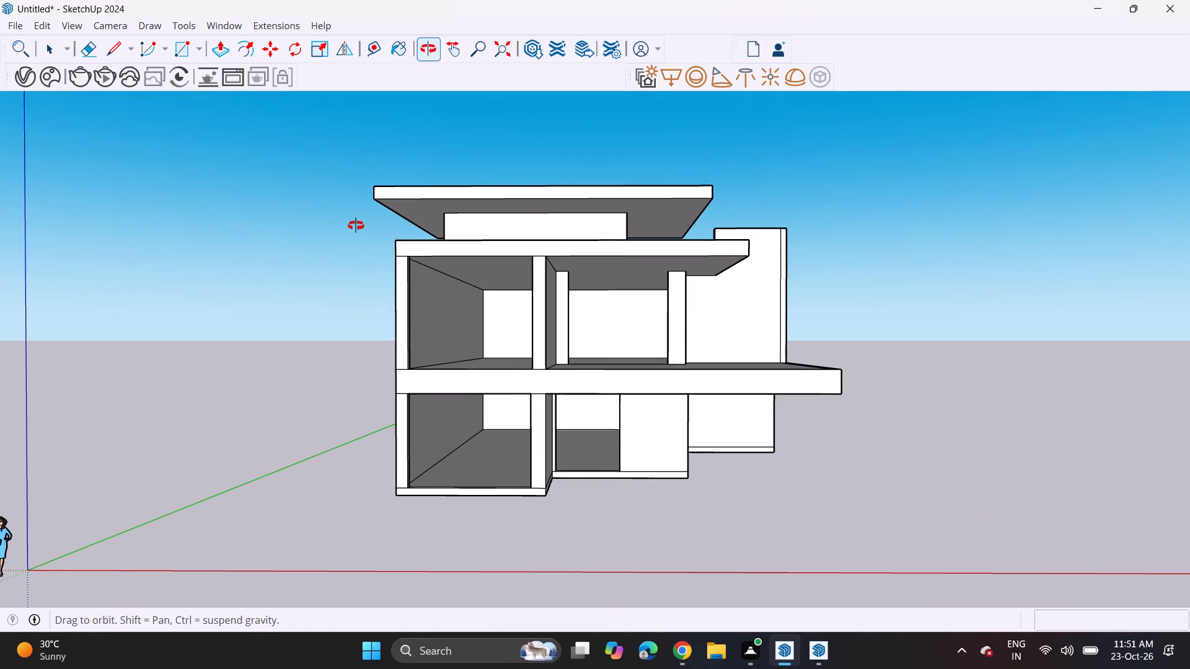
{"action": "middle_click_drag", "start_coordinate": [356, 225], "coordinate": [356, 225]}
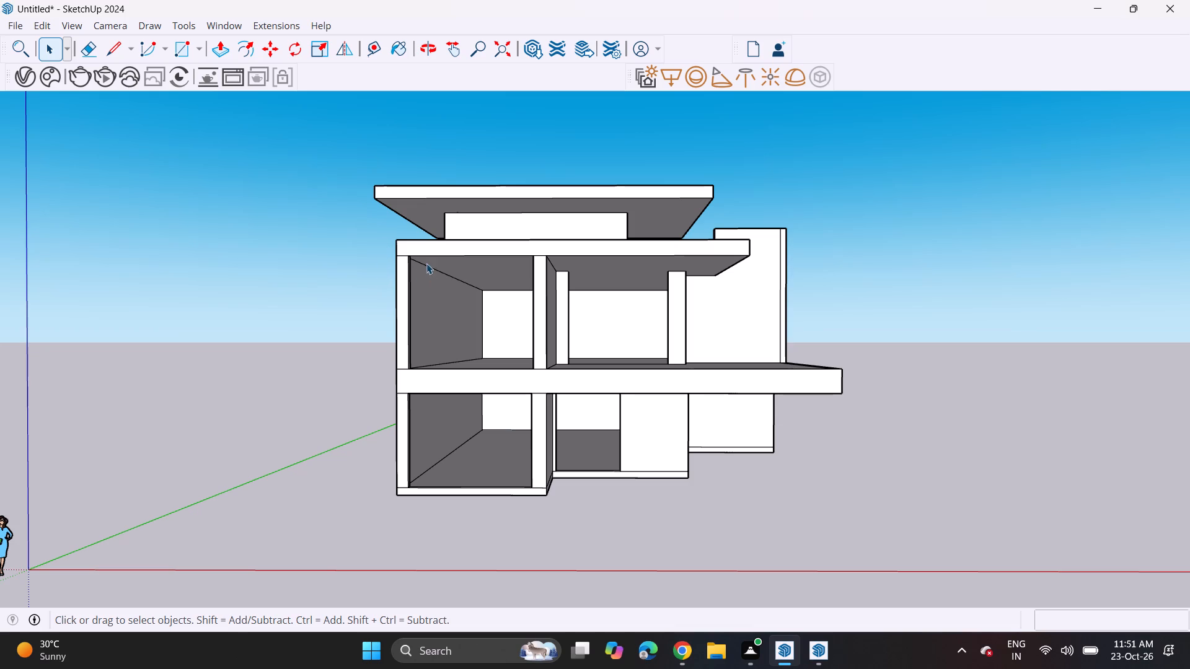
Pull the left side faces of the roof slab, upper-floor end wall and middle floor slab outward by the same distance, about 2' 3".
{"action": "middle_click_drag", "start_coordinate": [357, 276], "coordinate": [435, 297]}
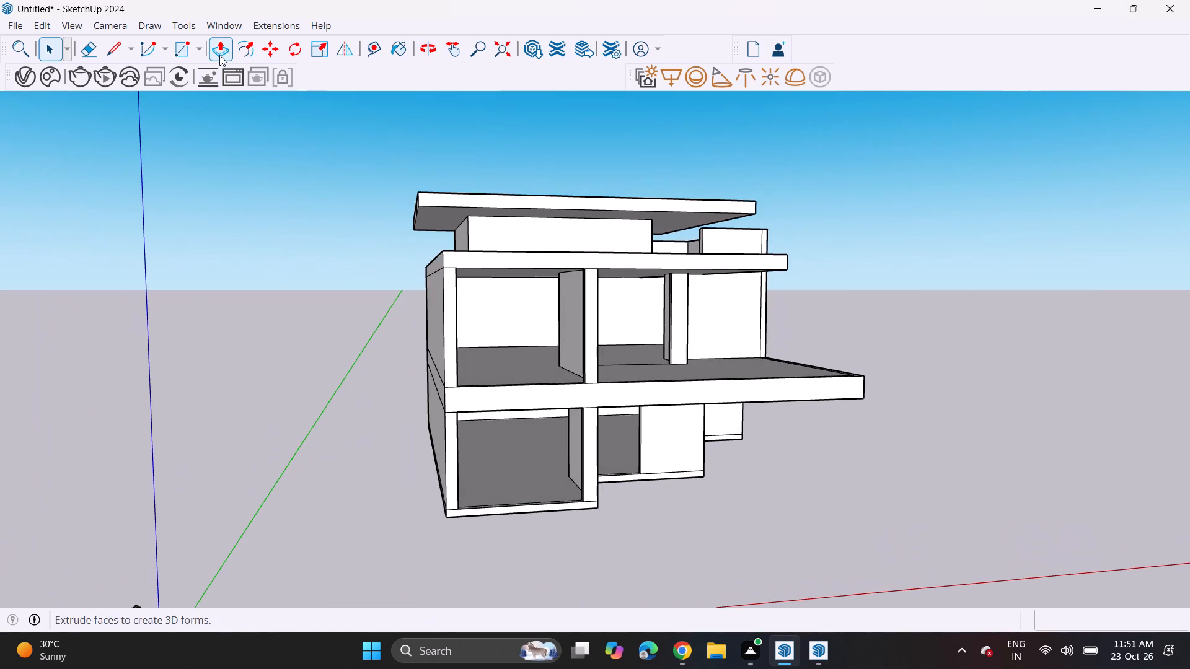
{"action": "left_click", "coordinate": [224, 53]}
{"action": "scroll", "coordinate": [411, 257], "scroll_direction": "up", "scroll_amount": 4}
{"action": "left_click", "coordinate": [456, 269]}
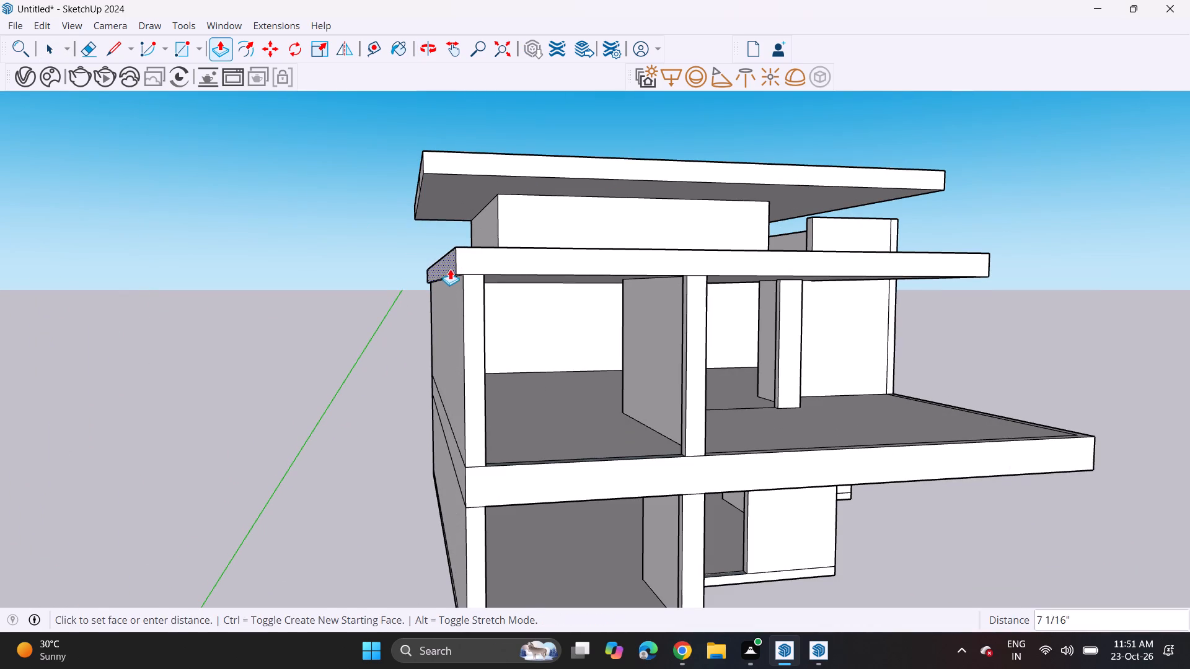
{"action": "left_click", "coordinate": [432, 269]}
{"action": "double_click", "coordinate": [453, 305]}
{"action": "scroll", "coordinate": [431, 374], "scroll_direction": "down", "scroll_amount": 4}
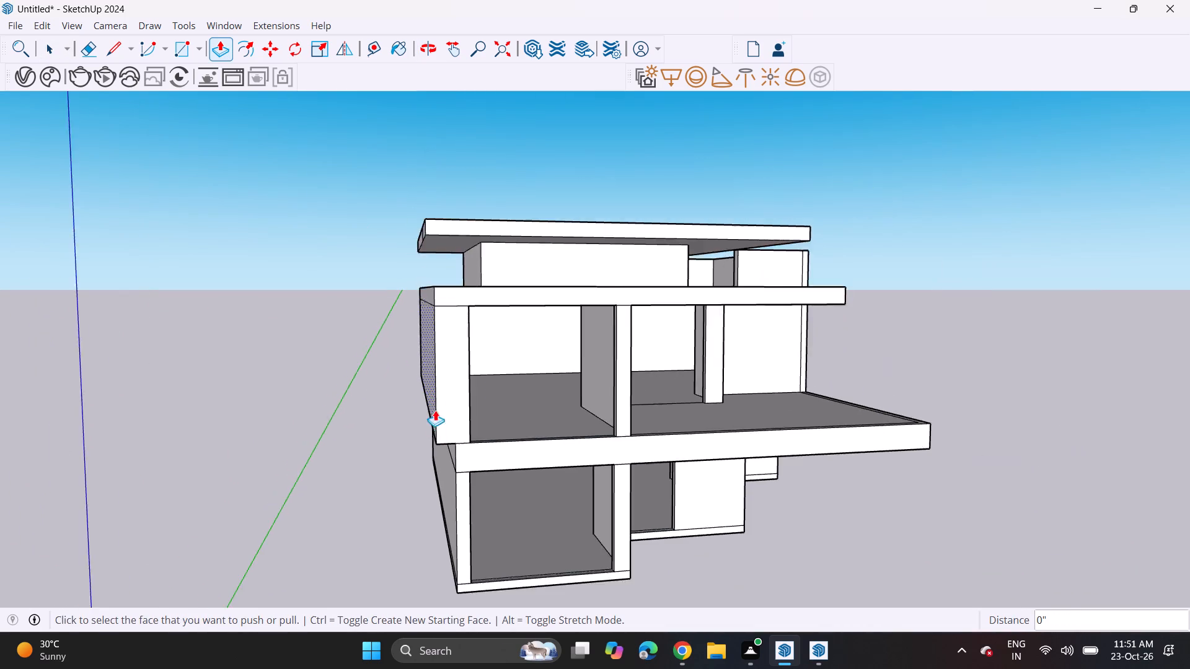
{"action": "middle_click_drag", "start_coordinate": [451, 404], "coordinate": [451, 195], "text": "shift"}
{"action": "scroll", "coordinate": [453, 266], "scroll_direction": "up", "scroll_amount": 6}
{"action": "double_click", "coordinate": [443, 250]}
Pull the ground-floor end wall's left side face outward 2' 3 7/16" and the base slab's side by the same distance.
{"action": "double_click", "coordinate": [456, 323]}
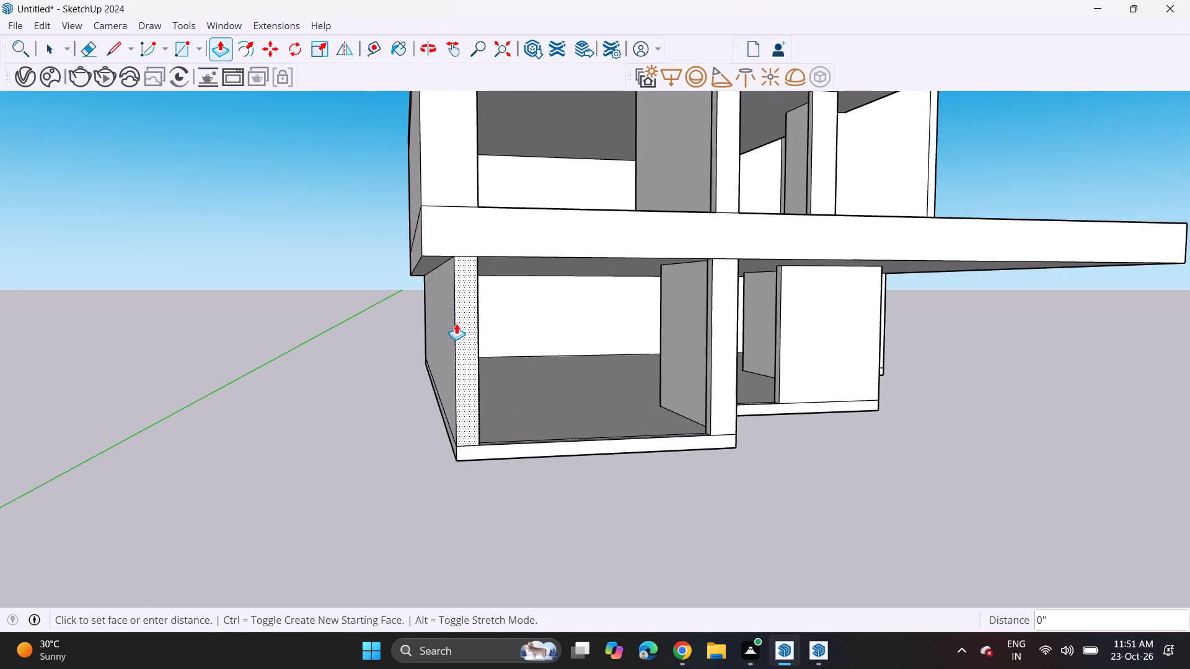
{"action": "key", "text": "ctrl+z"}
{"action": "left_click", "coordinate": [446, 325]}
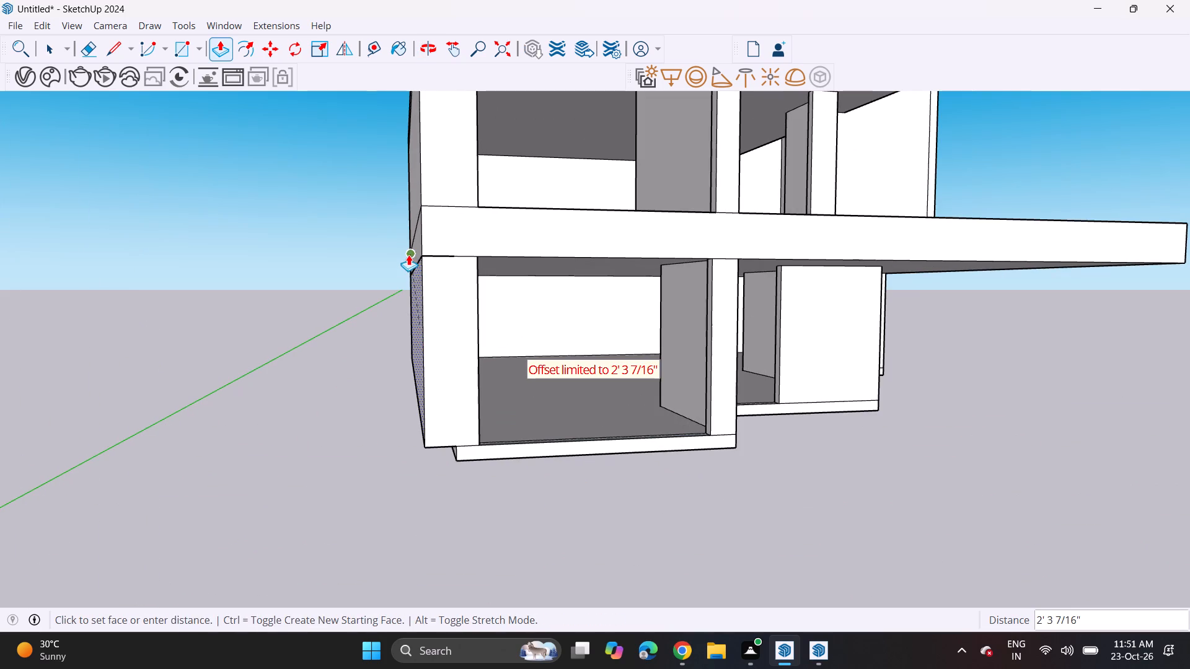
{"action": "left_click", "coordinate": [408, 255]}
{"action": "middle_click_drag", "start_coordinate": [480, 237], "coordinate": [451, 273]}
{"action": "middle_click_drag", "start_coordinate": [433, 452], "coordinate": [519, 395]}
{"action": "scroll", "coordinate": [483, 427], "scroll_direction": "up", "scroll_amount": 1}
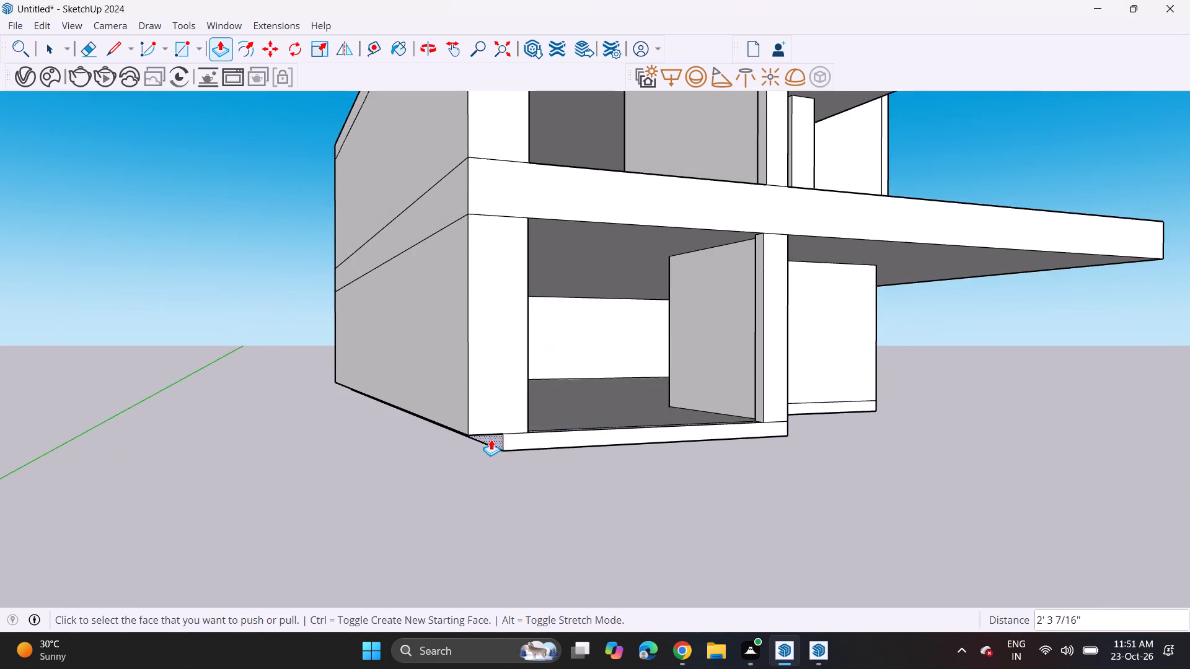
{"action": "scroll", "coordinate": [491, 439], "scroll_direction": "up", "scroll_amount": 3}
{"action": "double_click", "coordinate": [489, 439]}
Examine the thickened left end wall and the overall massing from below, the side and the front.
{"action": "scroll", "coordinate": [467, 304], "scroll_direction": "down", "scroll_amount": 8}
{"action": "scroll", "coordinate": [484, 258], "scroll_direction": "up", "scroll_amount": 1}
{"action": "middle_click_drag", "start_coordinate": [482, 258], "coordinate": [416, 326]}
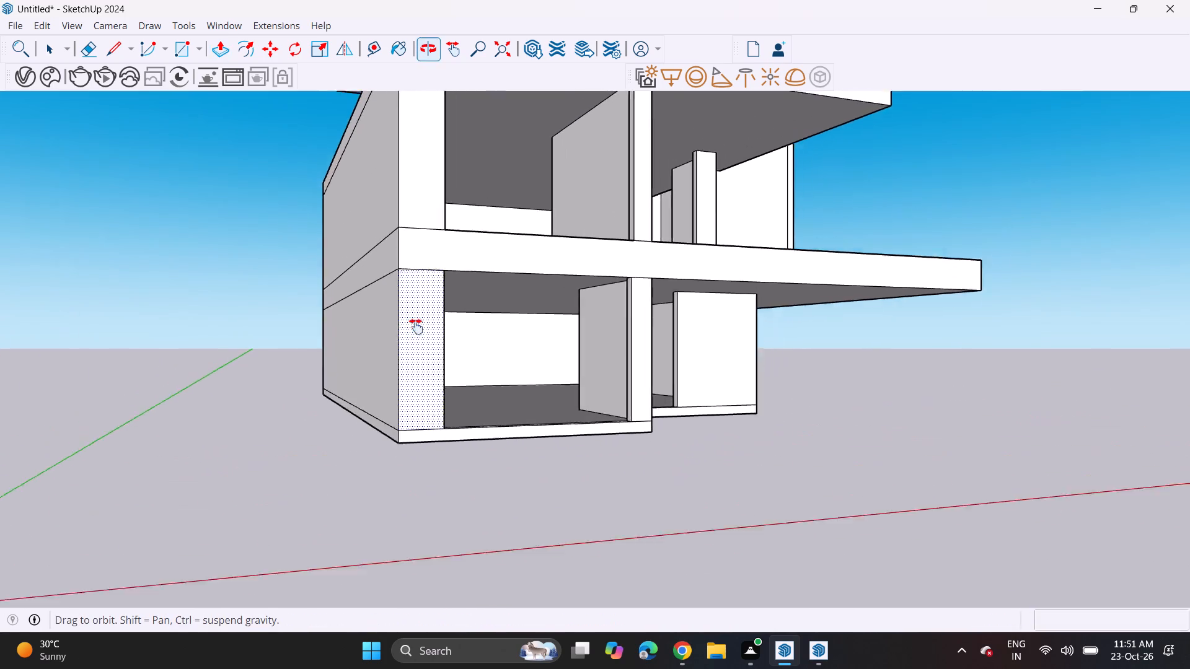
{"action": "middle_click_drag", "start_coordinate": [416, 326], "coordinate": [418, 334]}
{"action": "middle_click_drag", "start_coordinate": [404, 343], "coordinate": [310, 366]}
{"action": "scroll", "coordinate": [364, 278], "scroll_direction": "down", "scroll_amount": 6}
{"action": "middle_click_drag", "start_coordinate": [387, 258], "coordinate": [407, 343], "text": "shift"}
{"action": "middle_click", "coordinate": [410, 349]}
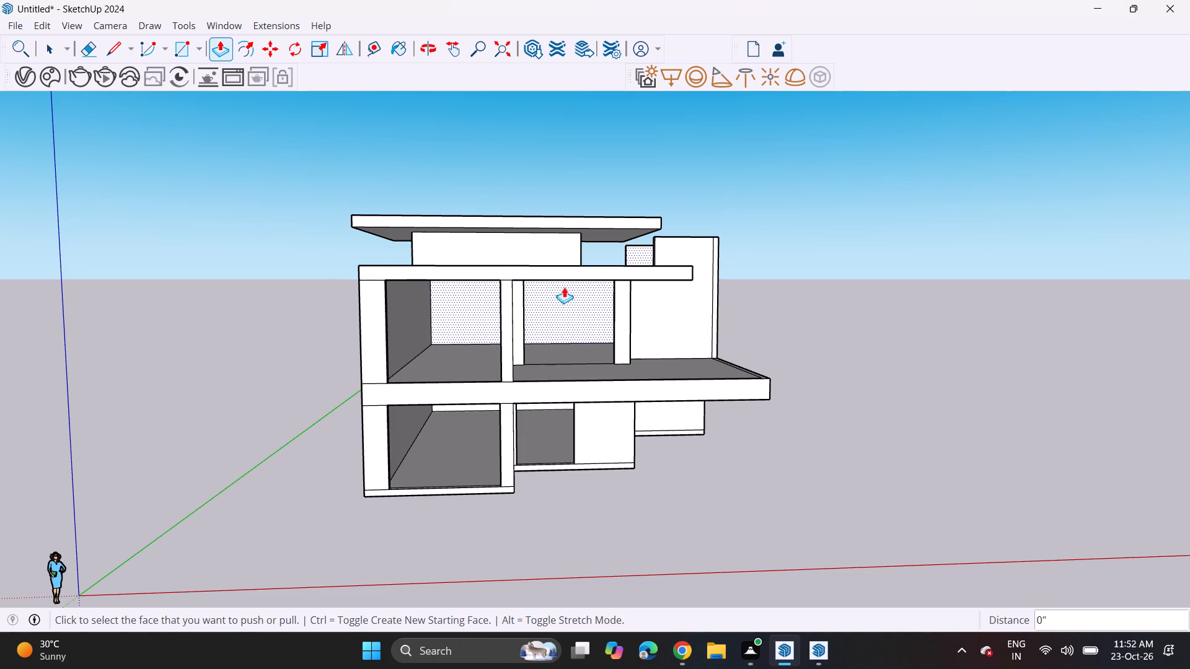
Draw a vertical line across the roof slab's front edge, up from the top outer corner of the middle pillar.
{"action": "middle_click_drag", "start_coordinate": [562, 262], "coordinate": [442, 289]}
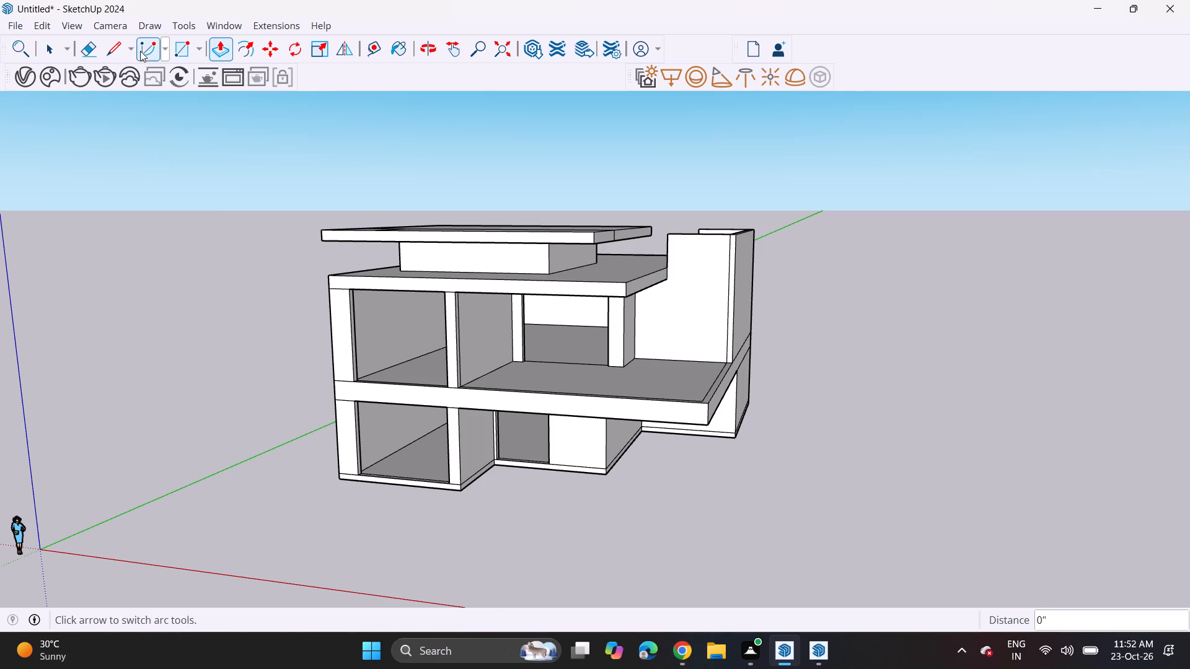
{"action": "left_click", "coordinate": [120, 44]}
{"action": "scroll", "coordinate": [511, 285], "scroll_direction": "up", "scroll_amount": 13}
{"action": "left_click", "coordinate": [380, 304]}
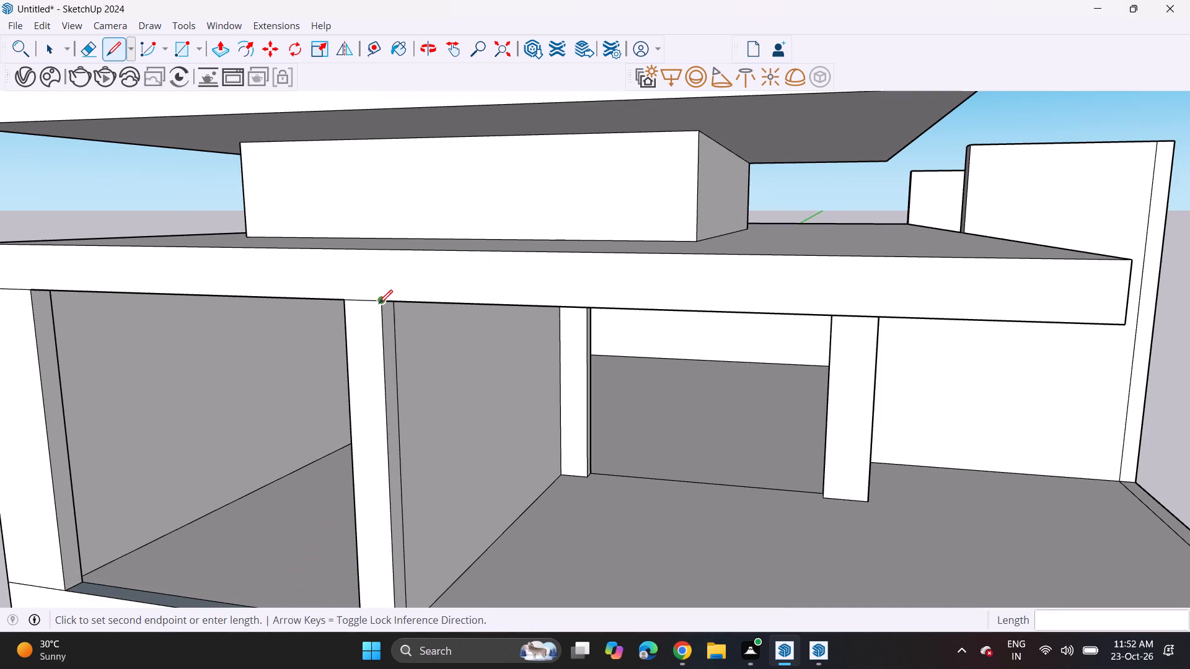
{"action": "left_click", "coordinate": [382, 251]}
{"action": "scroll", "coordinate": [378, 254], "scroll_direction": "down", "scroll_amount": 7}
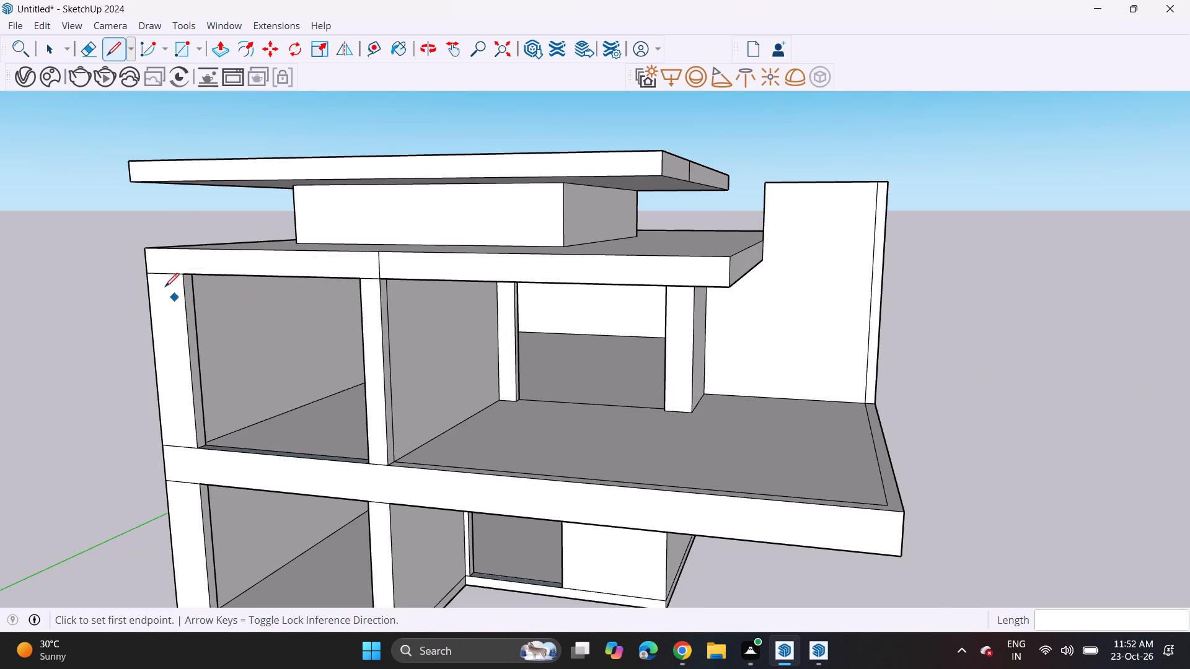
Erase the front dividing lines where the left end wall meets the middle slab and where the middle pillar meets the roof and middle slabs.
{"action": "middle_click_drag", "start_coordinate": [176, 260], "coordinate": [236, 271]}
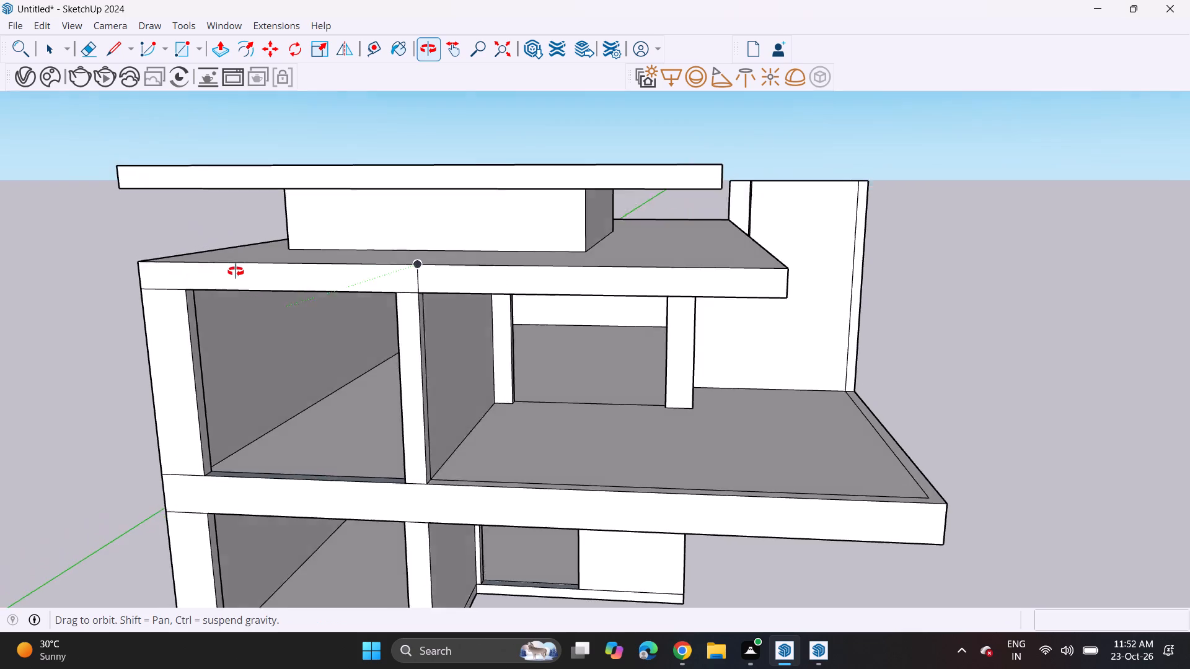
{"action": "middle_click_drag", "start_coordinate": [236, 271], "coordinate": [315, 266]}
{"action": "scroll", "coordinate": [329, 270], "scroll_direction": "down", "scroll_amount": 1}
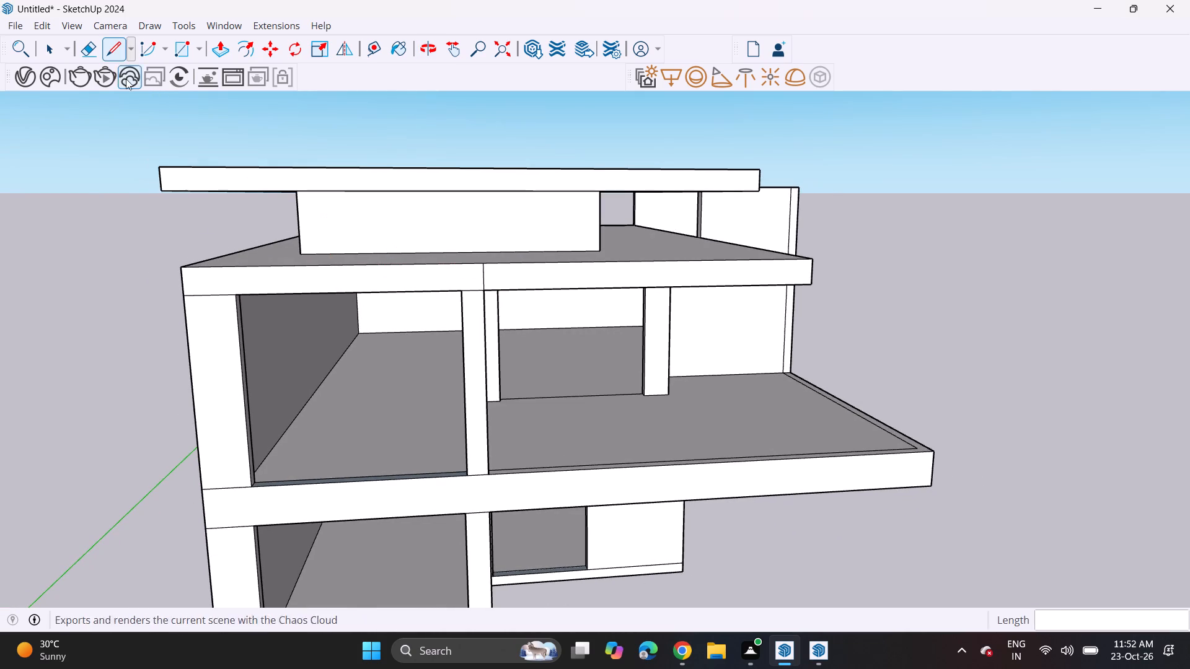
{"action": "left_click", "coordinate": [88, 50]}
{"action": "left_click", "coordinate": [468, 292]}
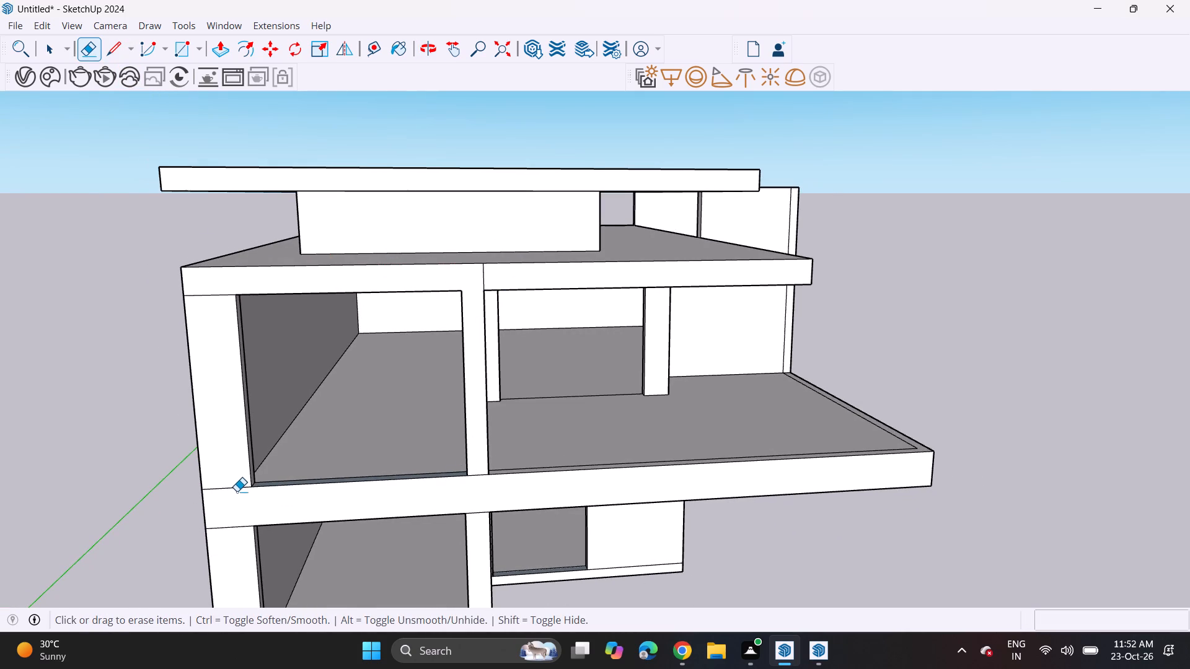
{"action": "left_click_drag", "start_coordinate": [232, 487], "coordinate": [219, 531]}
{"action": "scroll", "coordinate": [240, 501], "scroll_direction": "down", "scroll_amount": 5}
{"action": "middle_click_drag", "start_coordinate": [317, 476], "coordinate": [322, 382], "text": "shift"}
{"action": "scroll", "coordinate": [438, 486], "scroll_direction": "up", "scroll_amount": 5}
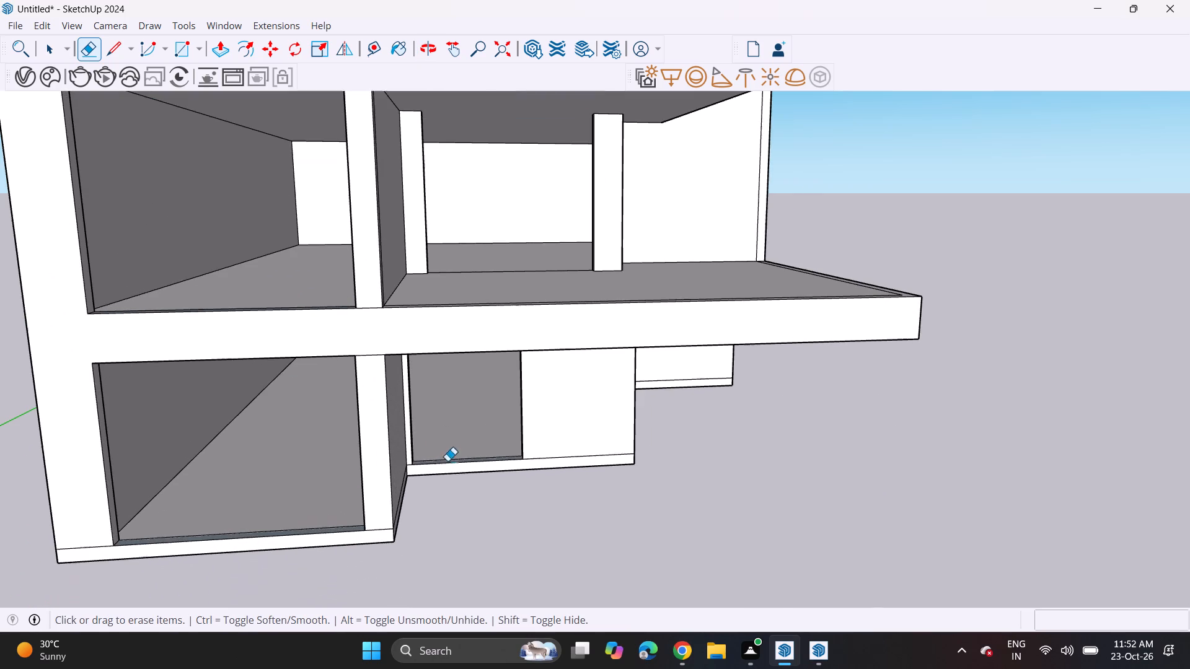
{"action": "left_click_drag", "start_coordinate": [372, 305], "coordinate": [373, 312]}
{"action": "left_click", "coordinate": [368, 358]}
{"action": "left_click", "coordinate": [368, 350]}
Draw a line about 3' 7" long across the middle slab's front face, joining the left end wall's inner corners.
{"action": "left_click", "coordinate": [112, 48]}
{"action": "scroll", "coordinate": [153, 250], "scroll_direction": "up", "scroll_amount": 5}
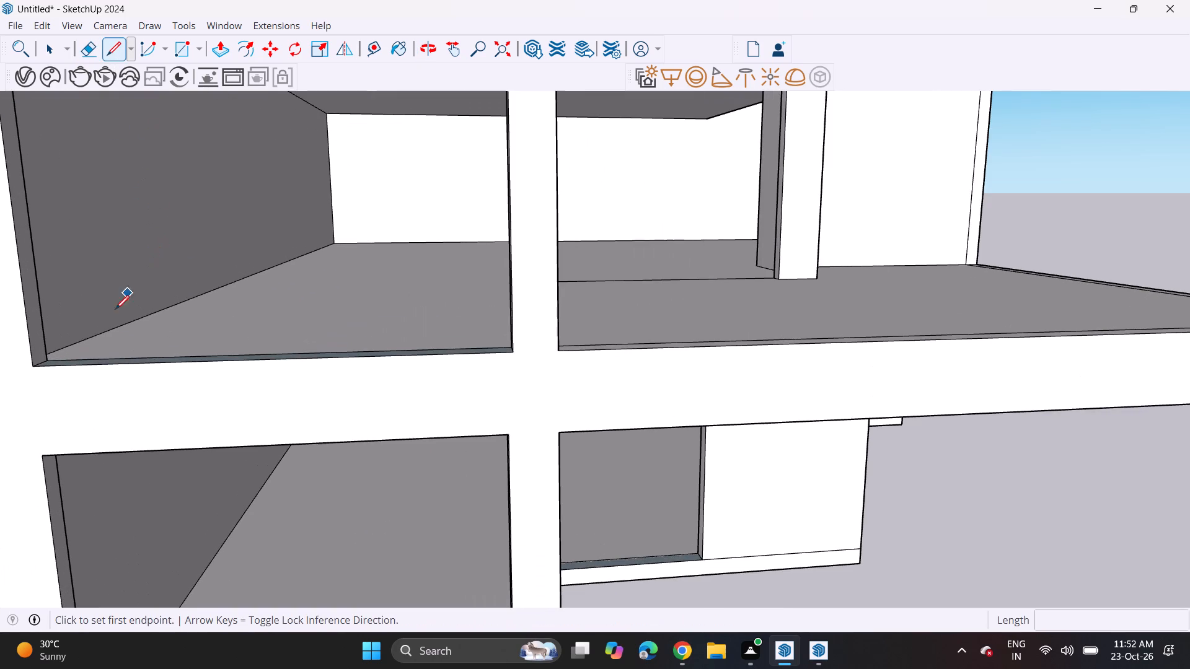
{"action": "left_click", "coordinate": [29, 369]}
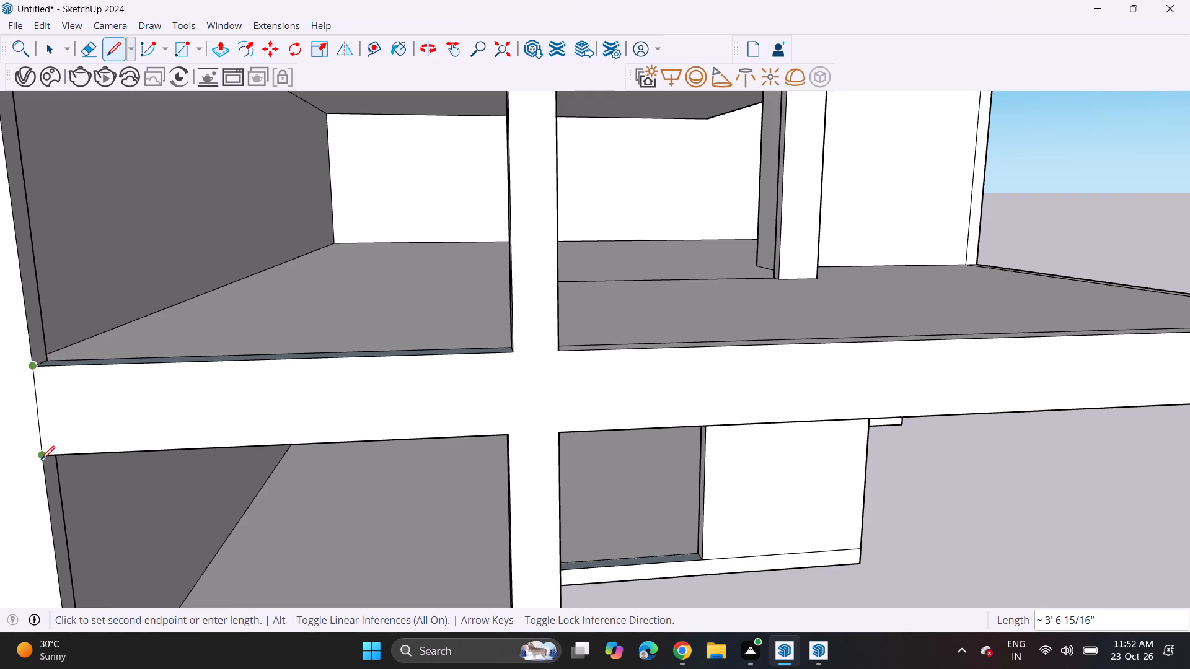
{"action": "left_click", "coordinate": [41, 460]}
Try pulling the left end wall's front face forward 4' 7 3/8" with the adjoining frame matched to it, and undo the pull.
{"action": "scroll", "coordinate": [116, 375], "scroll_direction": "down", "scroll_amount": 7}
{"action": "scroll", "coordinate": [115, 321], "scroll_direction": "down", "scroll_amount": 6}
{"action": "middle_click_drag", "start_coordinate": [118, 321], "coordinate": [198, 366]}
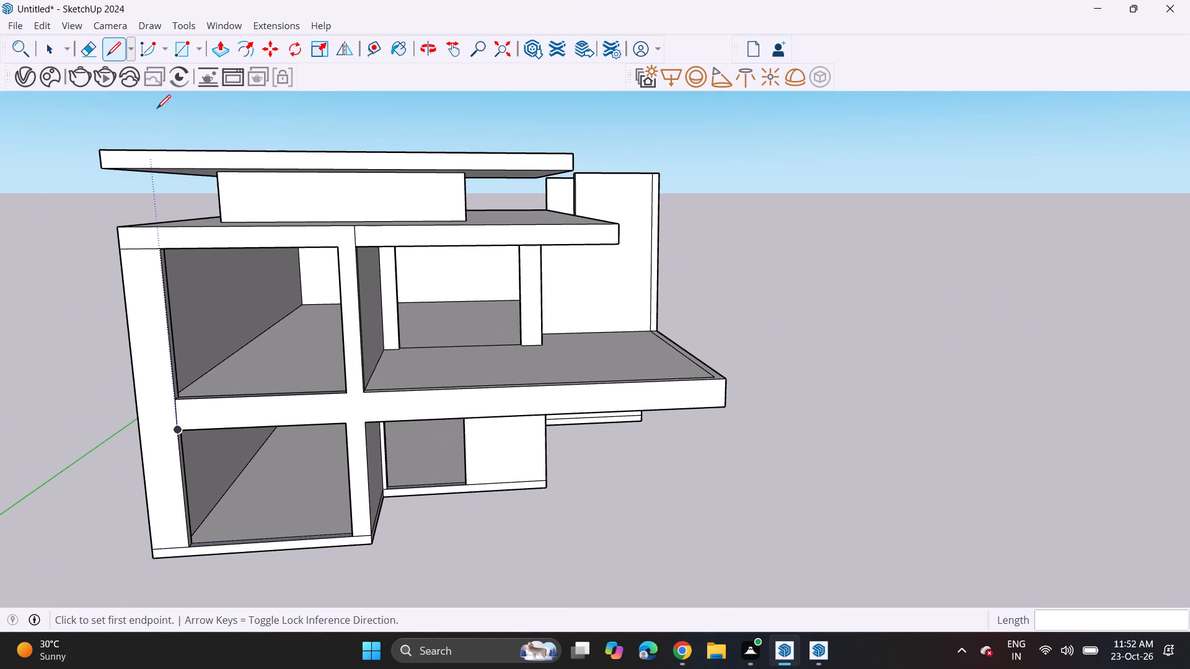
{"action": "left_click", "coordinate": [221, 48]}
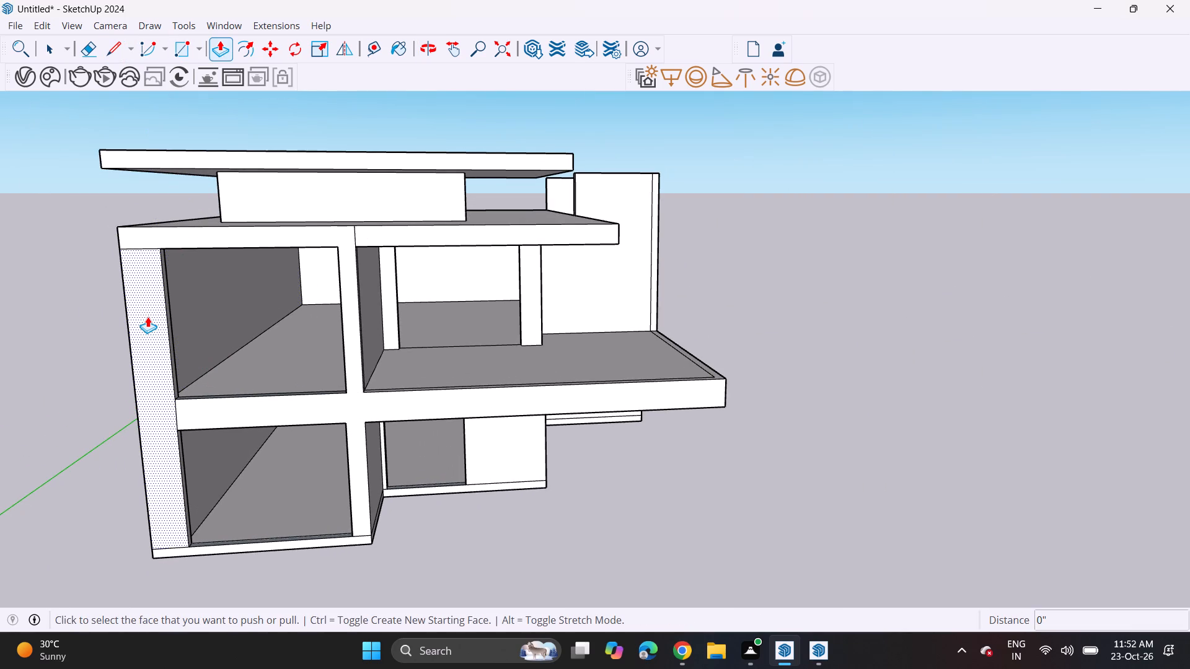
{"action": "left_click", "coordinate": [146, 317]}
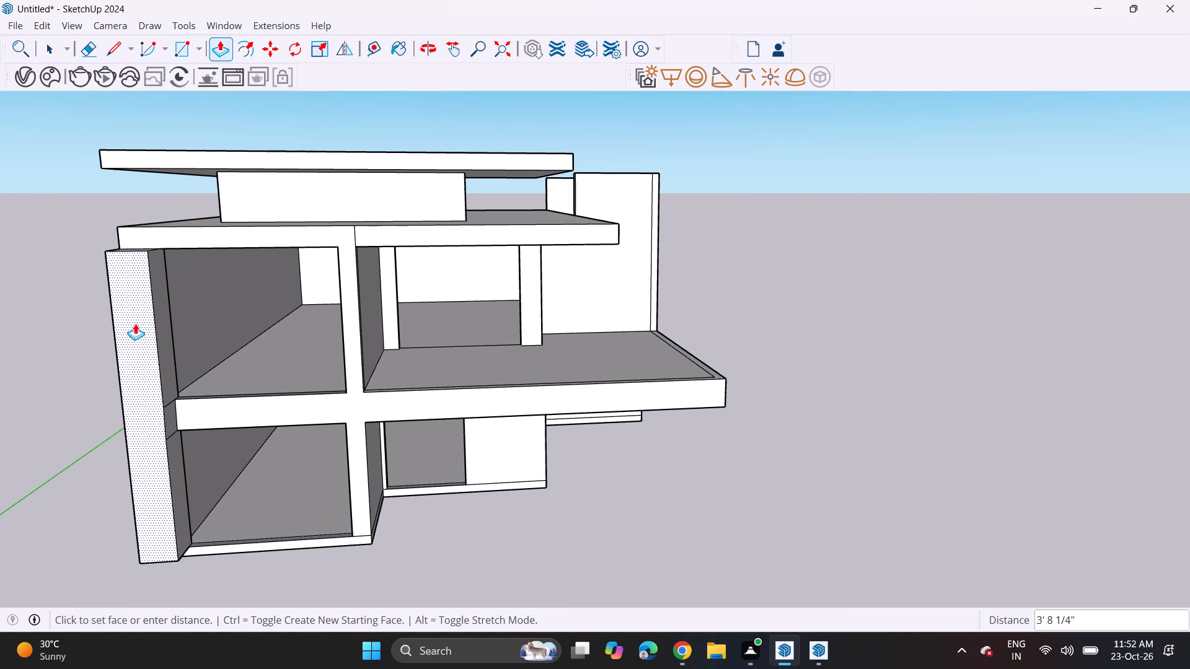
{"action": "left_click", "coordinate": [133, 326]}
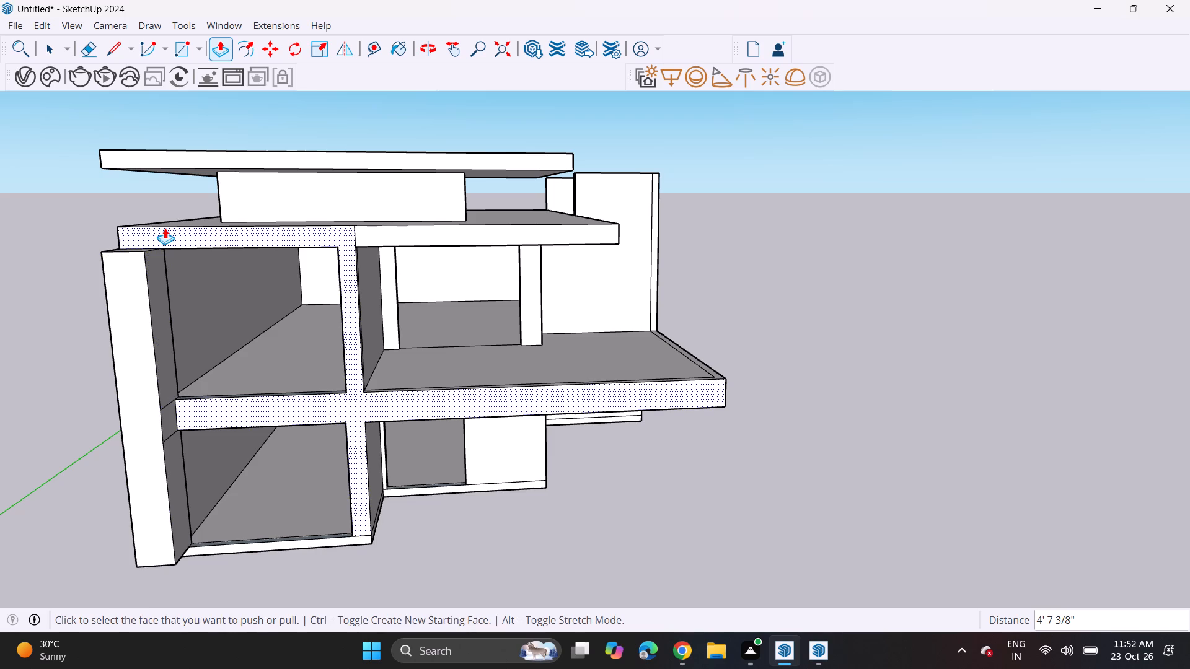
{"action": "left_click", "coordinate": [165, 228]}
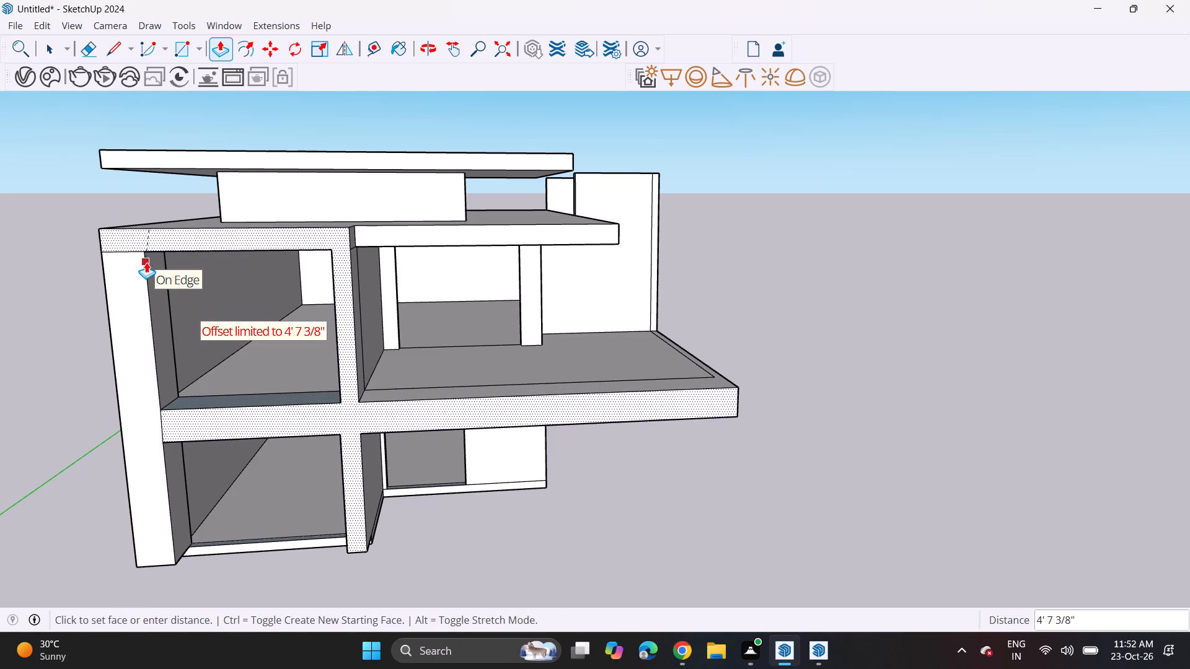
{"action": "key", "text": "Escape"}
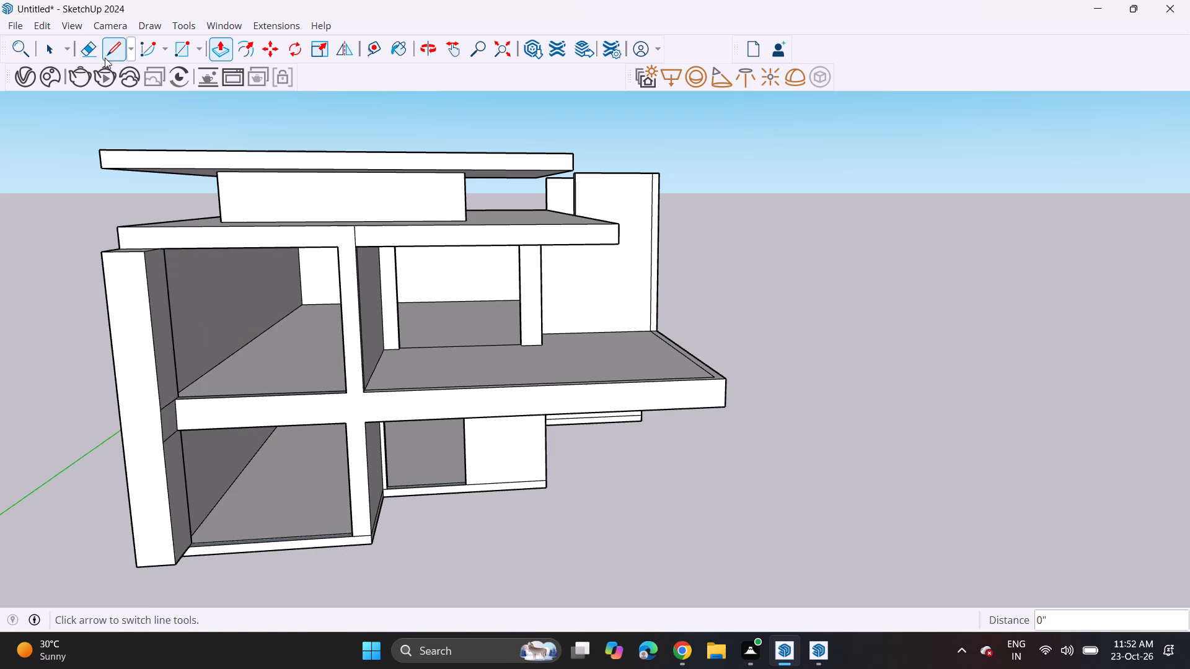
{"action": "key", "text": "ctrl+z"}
Erase the dividing line between the top of the left end wall and the roof slab's front face.
{"action": "left_click", "coordinate": [84, 53]}
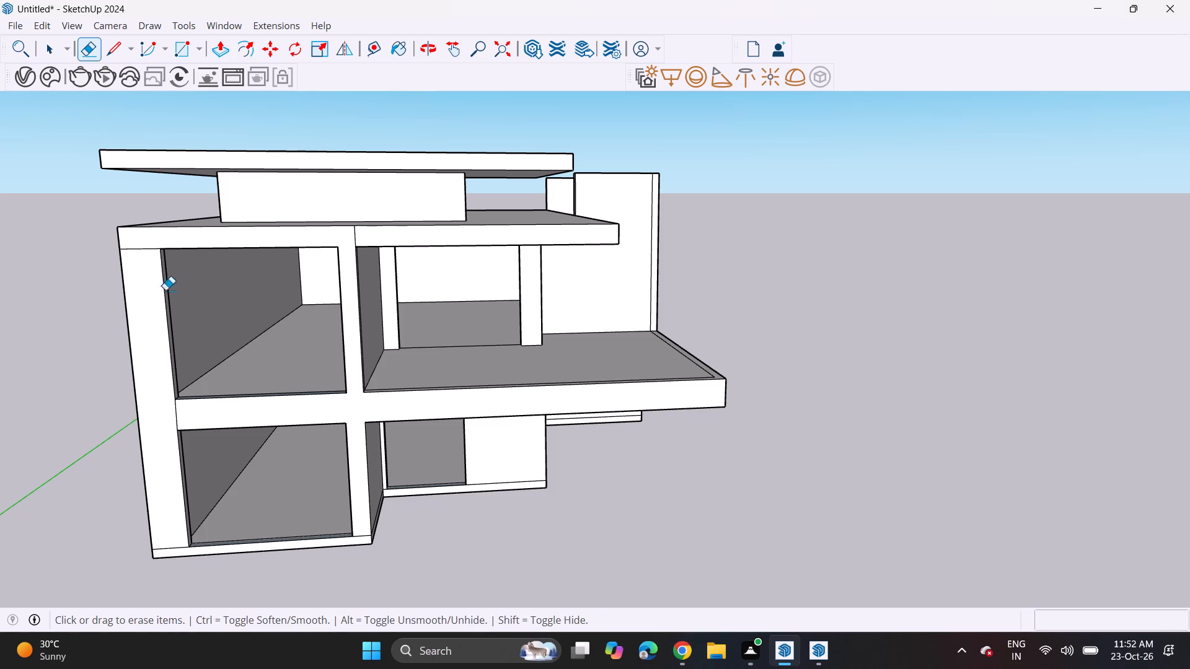
{"action": "left_click", "coordinate": [155, 256]}
{"action": "left_click", "coordinate": [141, 251]}
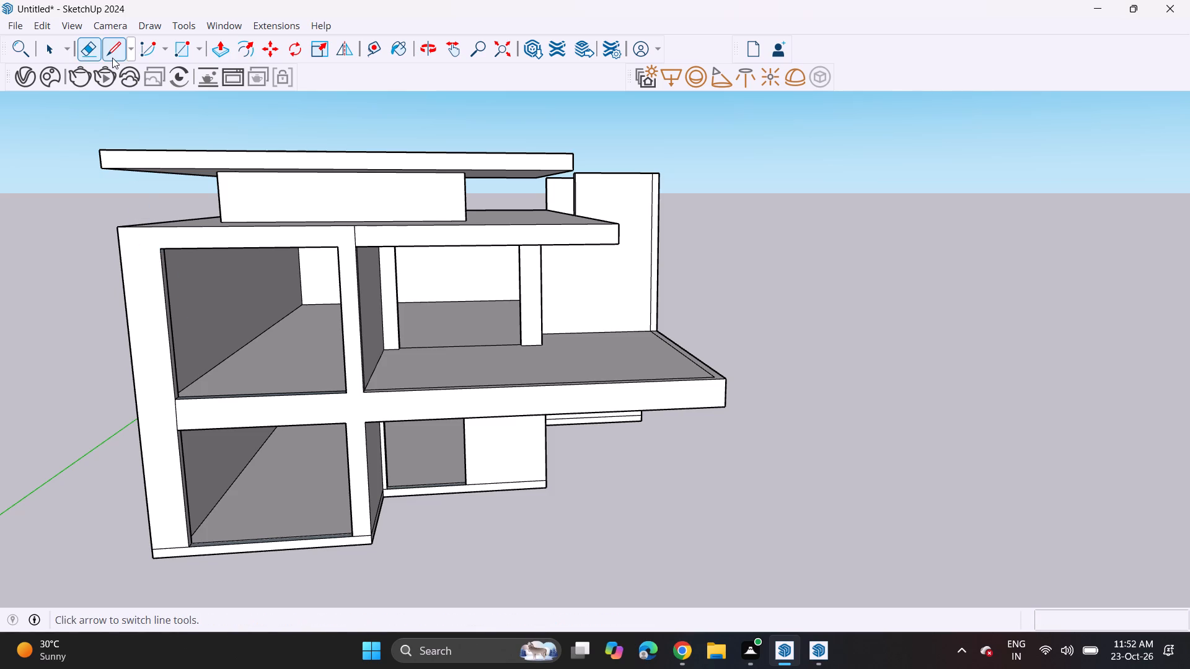
Draw a line about 3' 7" long across the middle slab's front face at the middle pillar's inner edge.
{"action": "left_click", "coordinate": [112, 58]}
{"action": "left_click", "coordinate": [346, 391]}
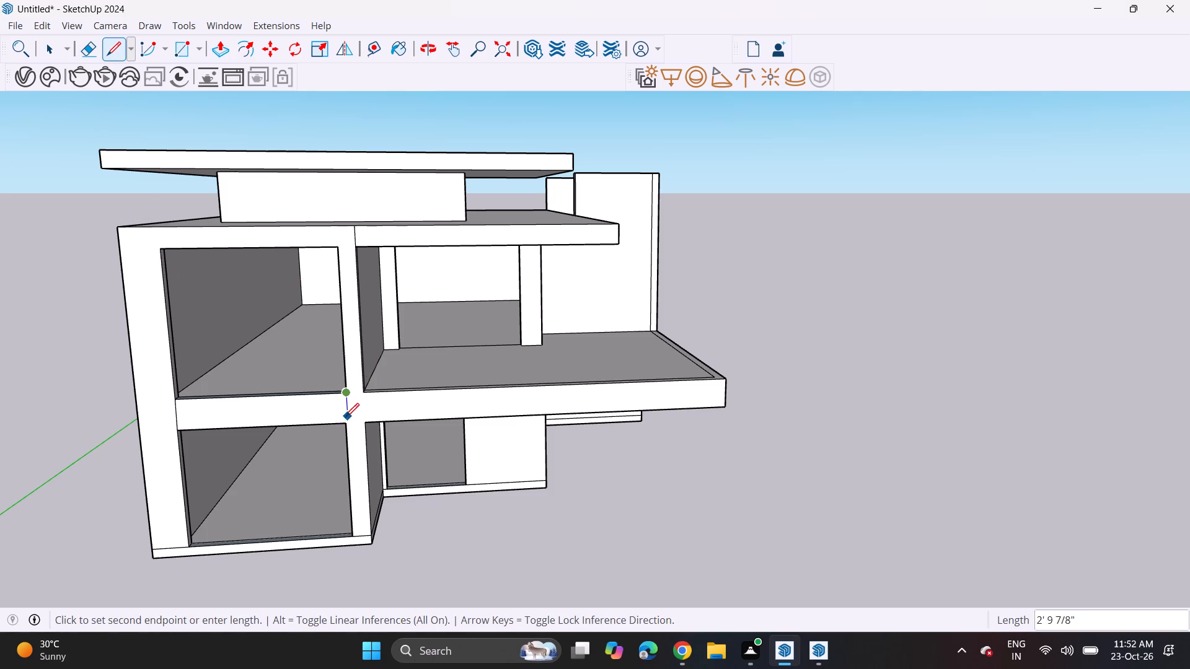
{"action": "scroll", "coordinate": [347, 429], "scroll_direction": "up", "scroll_amount": 10}
{"action": "scroll", "coordinate": [345, 419], "scroll_direction": "down", "scroll_amount": 1}
{"action": "scroll", "coordinate": [345, 419], "scroll_direction": "up", "scroll_amount": 4}
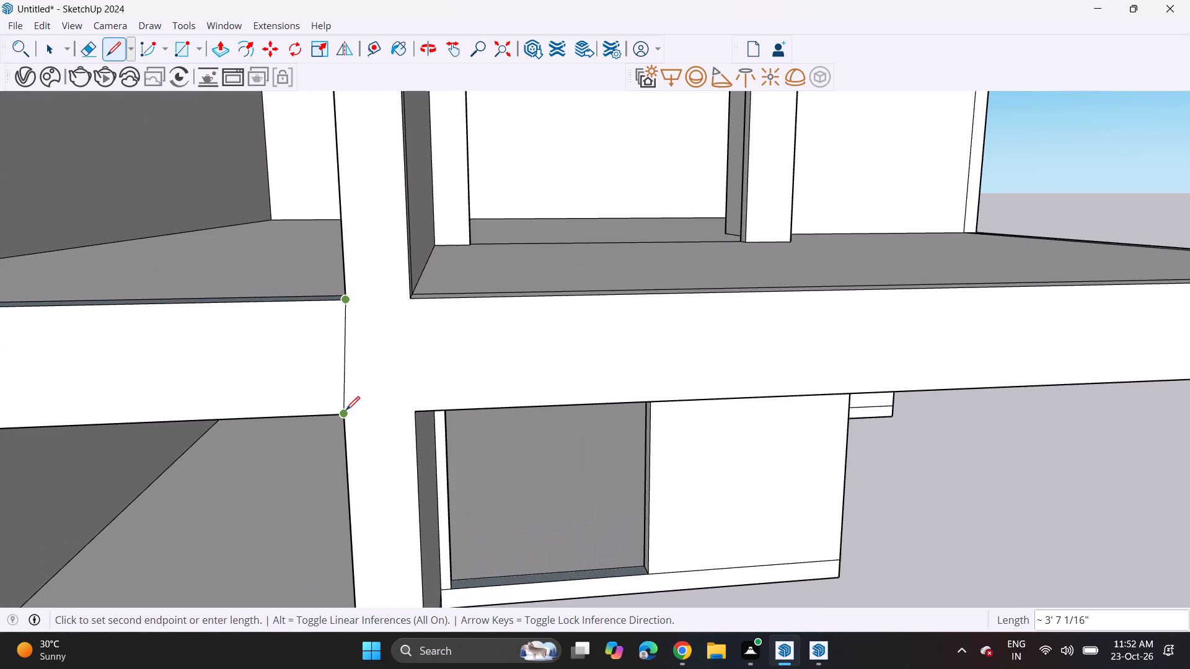
{"action": "key", "text": "Escape"}
{"action": "left_click", "coordinate": [338, 416]}
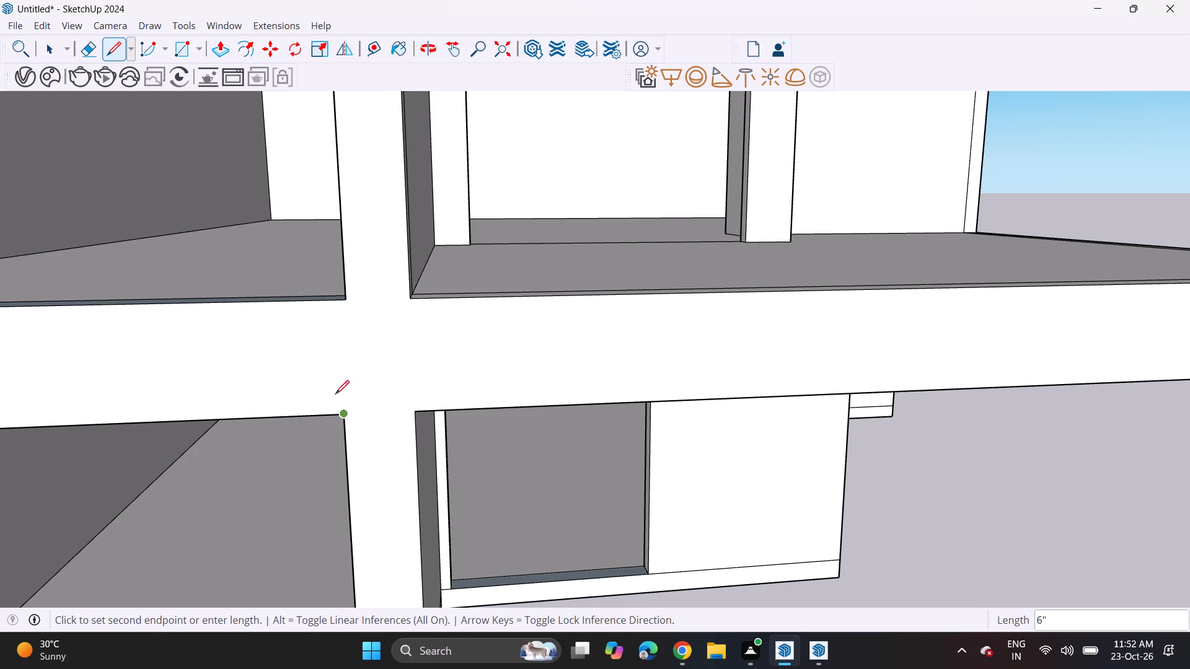
{"action": "left_click", "coordinate": [332, 302]}
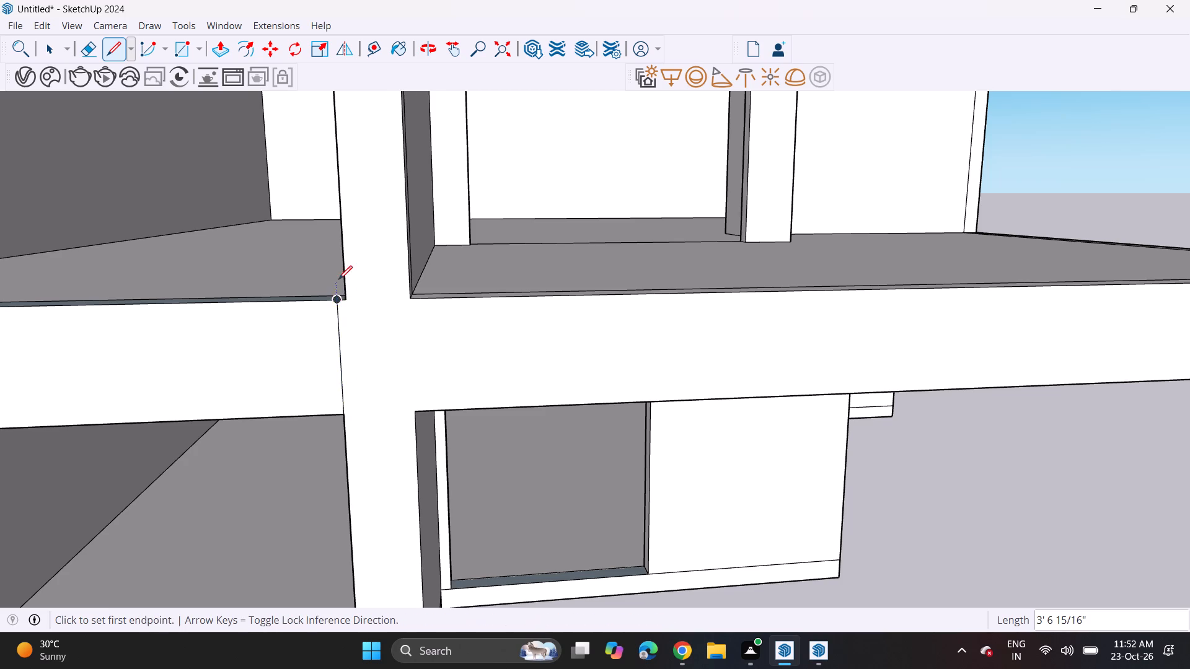
Push/Pull the middle pillar's inner side face on the upper floor about 3 1/16" to meet the dividing line on the slab front.
{"action": "scroll", "coordinate": [338, 279], "scroll_direction": "down", "scroll_amount": 7}
{"action": "middle_click_drag", "start_coordinate": [288, 245], "coordinate": [402, 286]}
{"action": "left_click", "coordinate": [226, 58]}
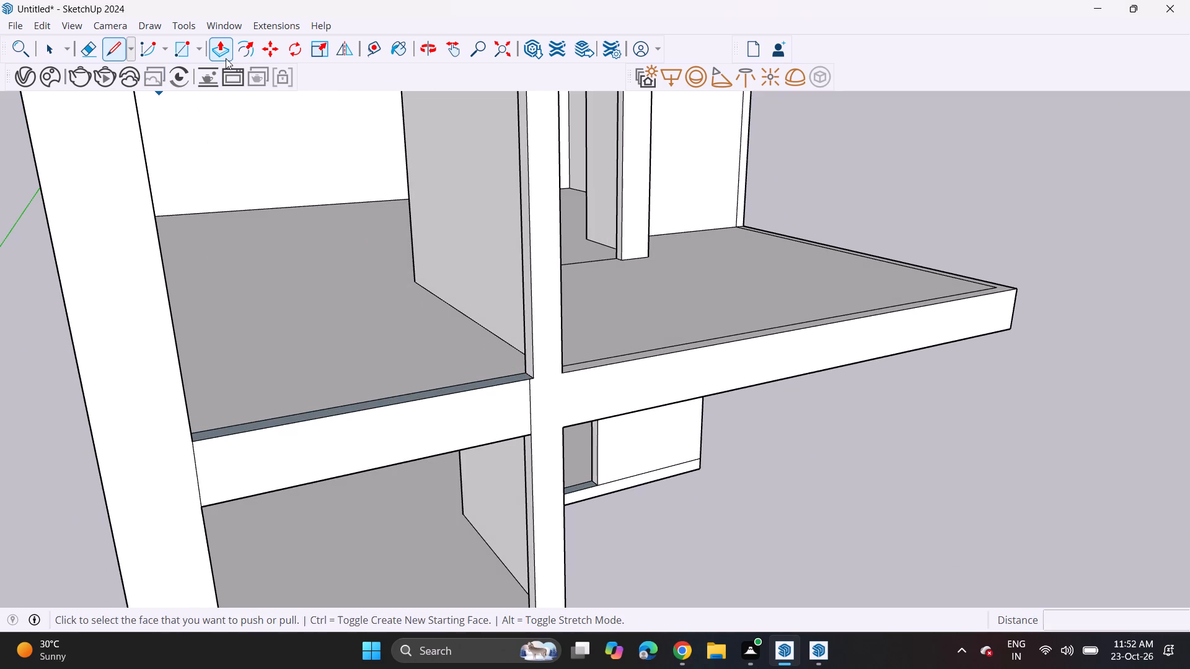
{"action": "left_click", "coordinate": [529, 324]}
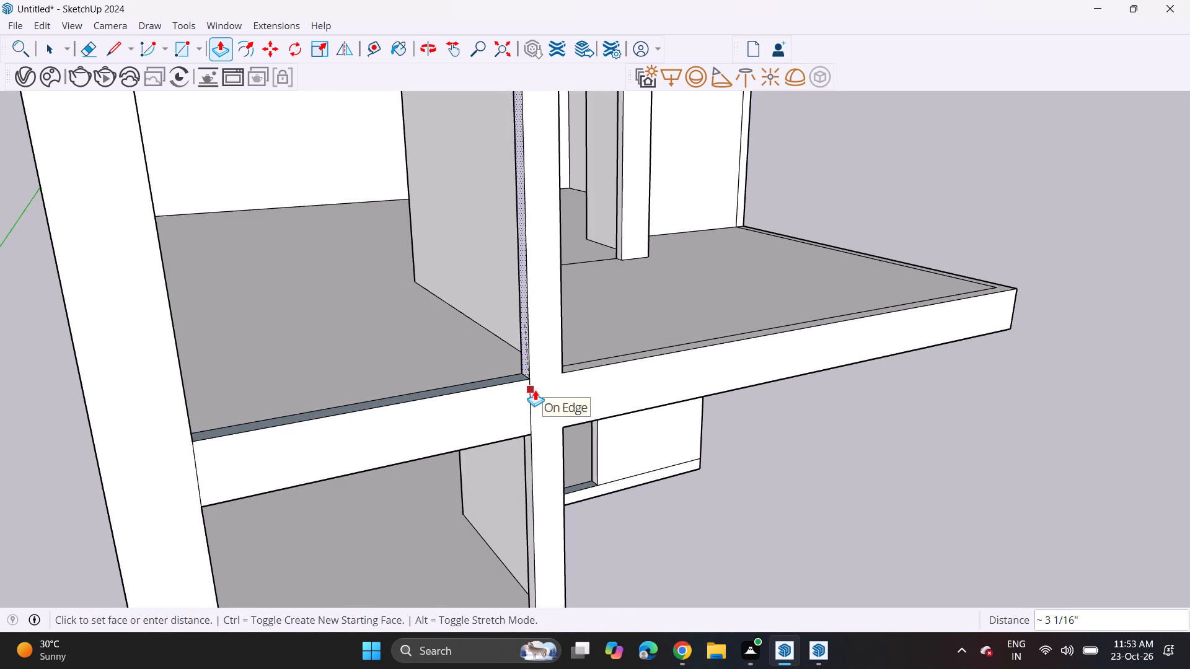
{"action": "left_click", "coordinate": [535, 390]}
Pull the continuous front frame face, including the middle pillar and balcony slab edge, forward 4' 2 3/8".
{"action": "middle_click_drag", "start_coordinate": [397, 413], "coordinate": [276, 360]}
{"action": "scroll", "coordinate": [268, 358], "scroll_direction": "up", "scroll_amount": 1}
{"action": "scroll", "coordinate": [252, 341], "scroll_direction": "down", "scroll_amount": 7}
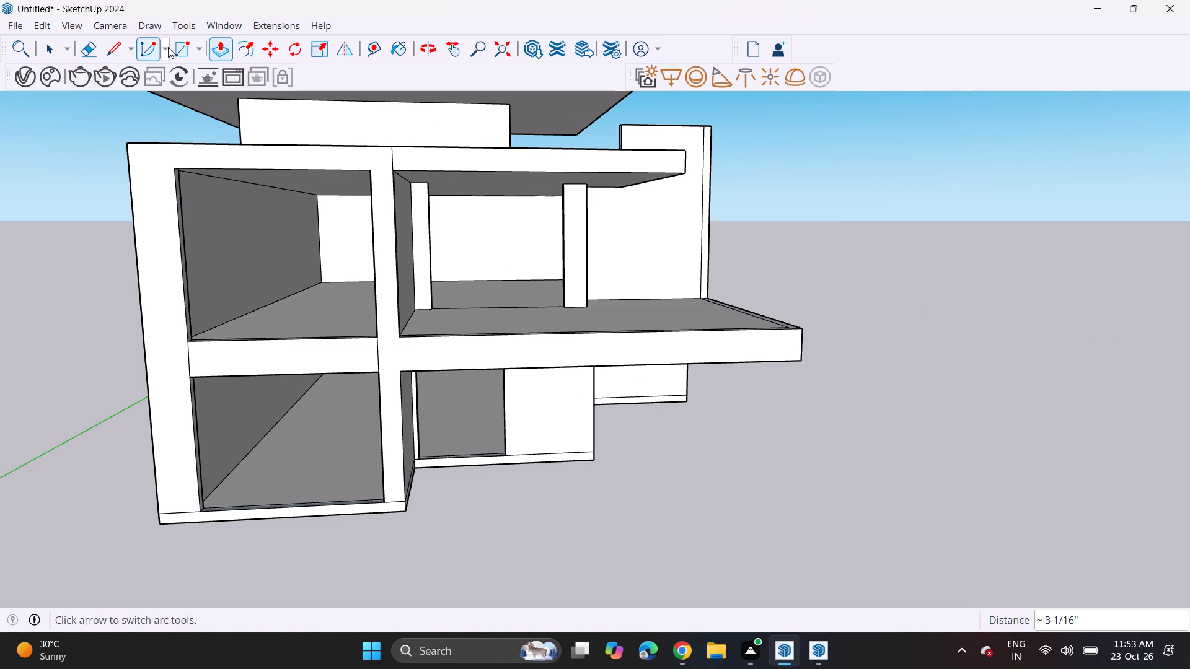
{"action": "left_click", "coordinate": [218, 40]}
{"action": "left_click", "coordinate": [165, 227]}
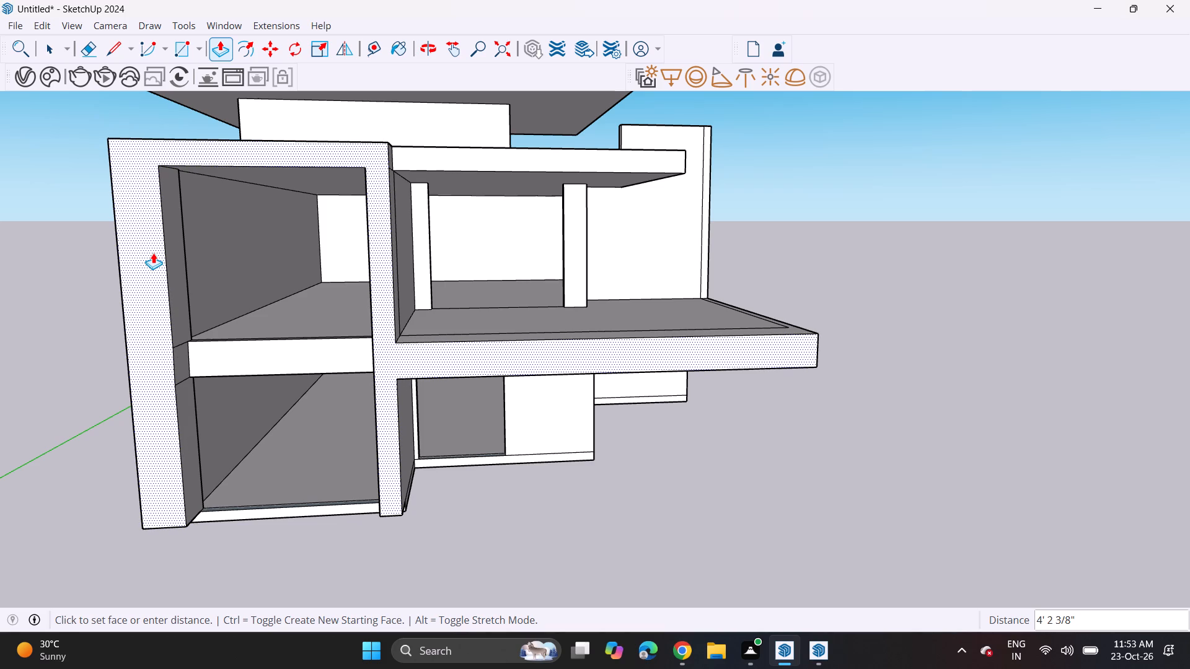
{"action": "left_click", "coordinate": [153, 253]}
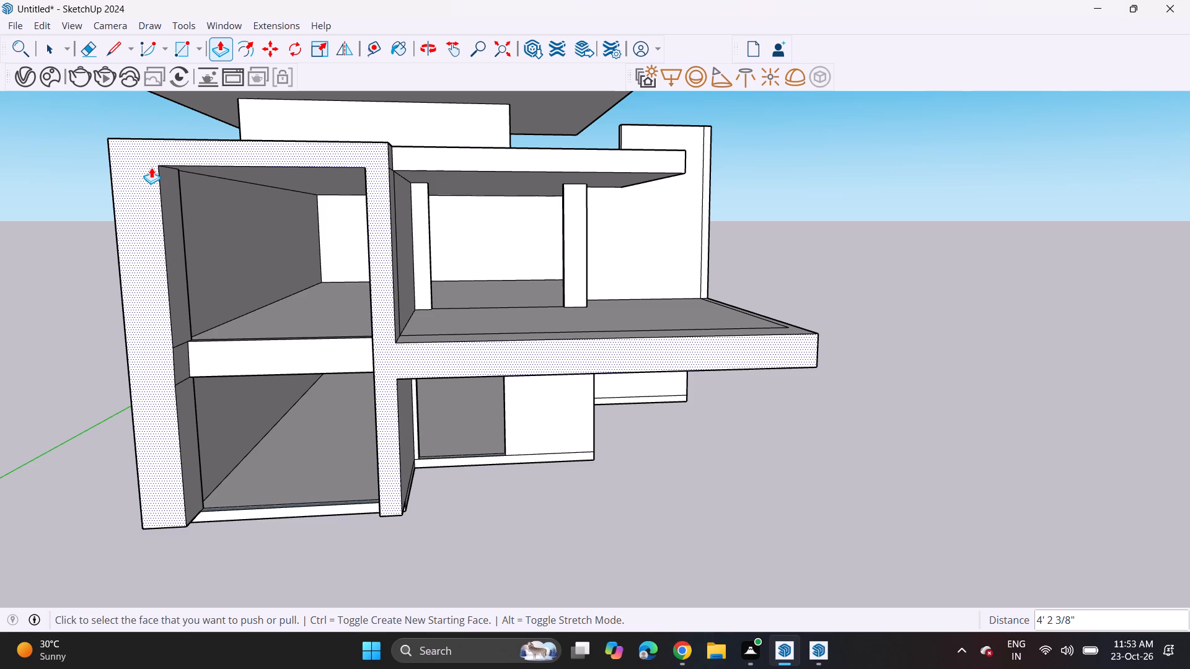
Draw a diagonal line about 5' 2 1/8" long across the underside of the left end wall's projection, ending at its rear inner corner.
{"action": "scroll", "coordinate": [197, 497], "scroll_direction": "up", "scroll_amount": 1}
{"action": "middle_click_drag", "start_coordinate": [221, 475], "coordinate": [322, 236]}
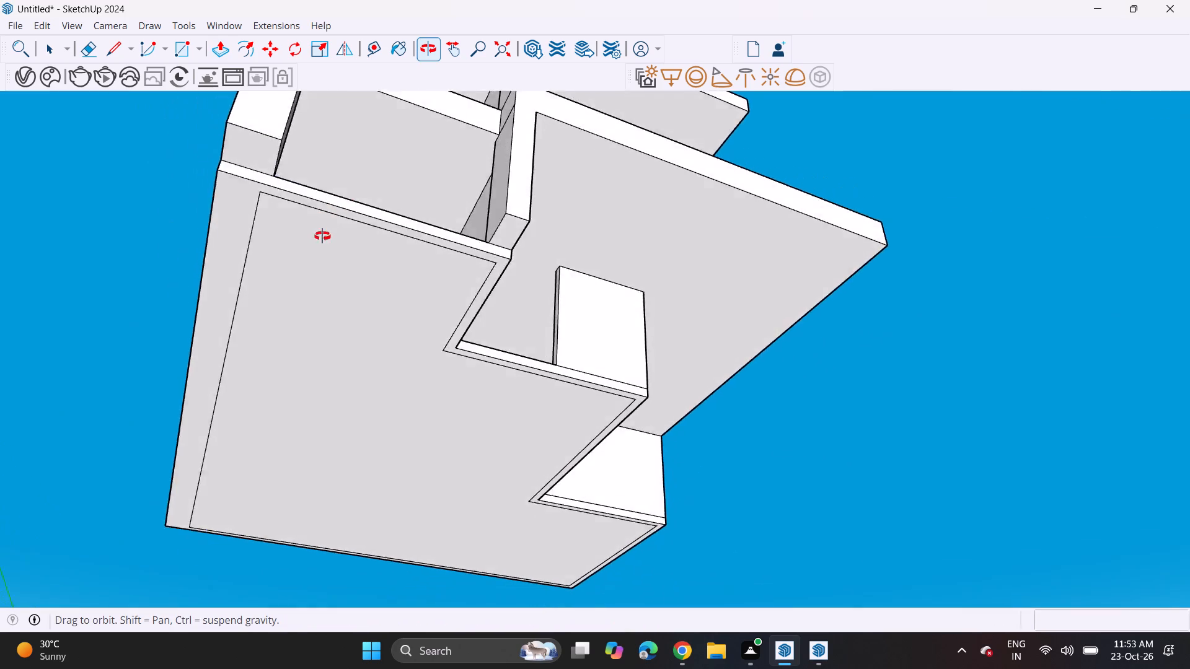
{"action": "middle_click_drag", "start_coordinate": [322, 236], "coordinate": [208, 286]}
{"action": "scroll", "coordinate": [208, 286], "scroll_direction": "up", "scroll_amount": 1}
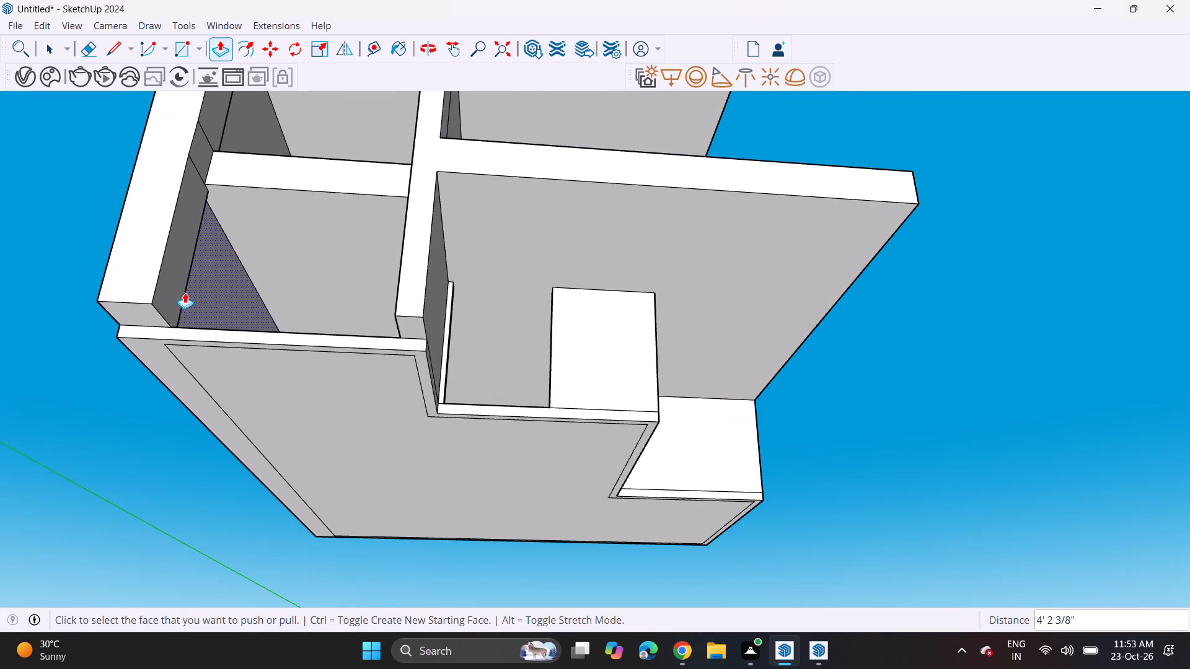
{"action": "scroll", "coordinate": [156, 323], "scroll_direction": "up", "scroll_amount": 3}
{"action": "left_click", "coordinate": [113, 47]}
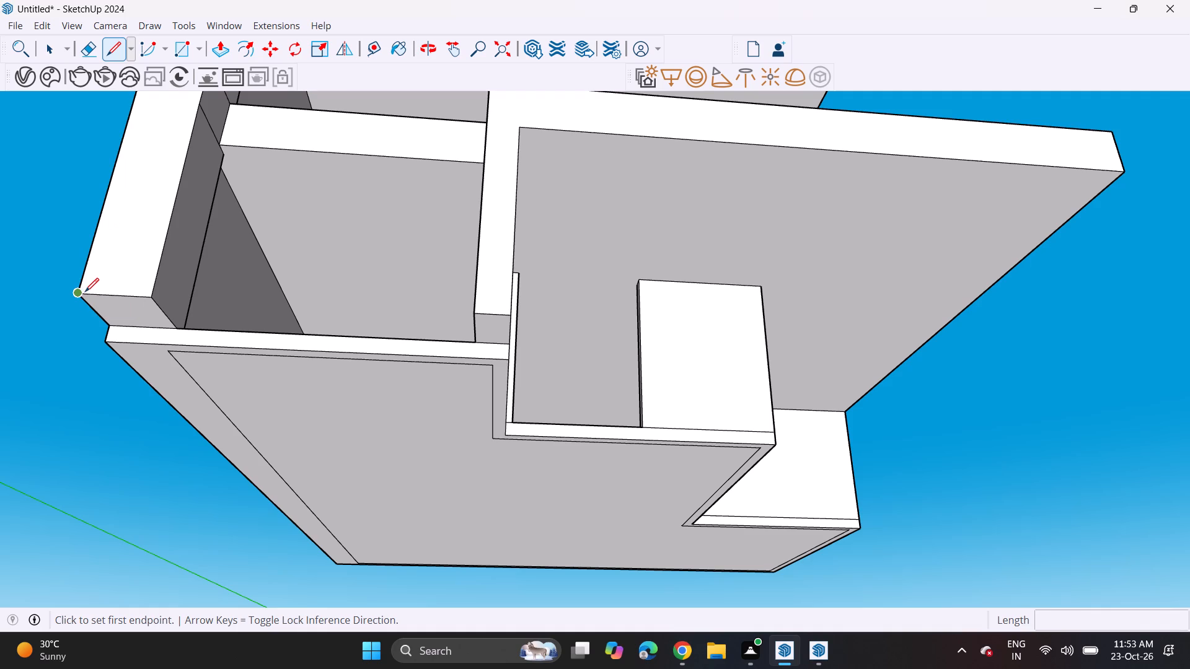
{"action": "scroll", "coordinate": [98, 294], "scroll_direction": "down", "scroll_amount": 8}
{"action": "scroll", "coordinate": [105, 291], "scroll_direction": "up", "scroll_amount": 8}
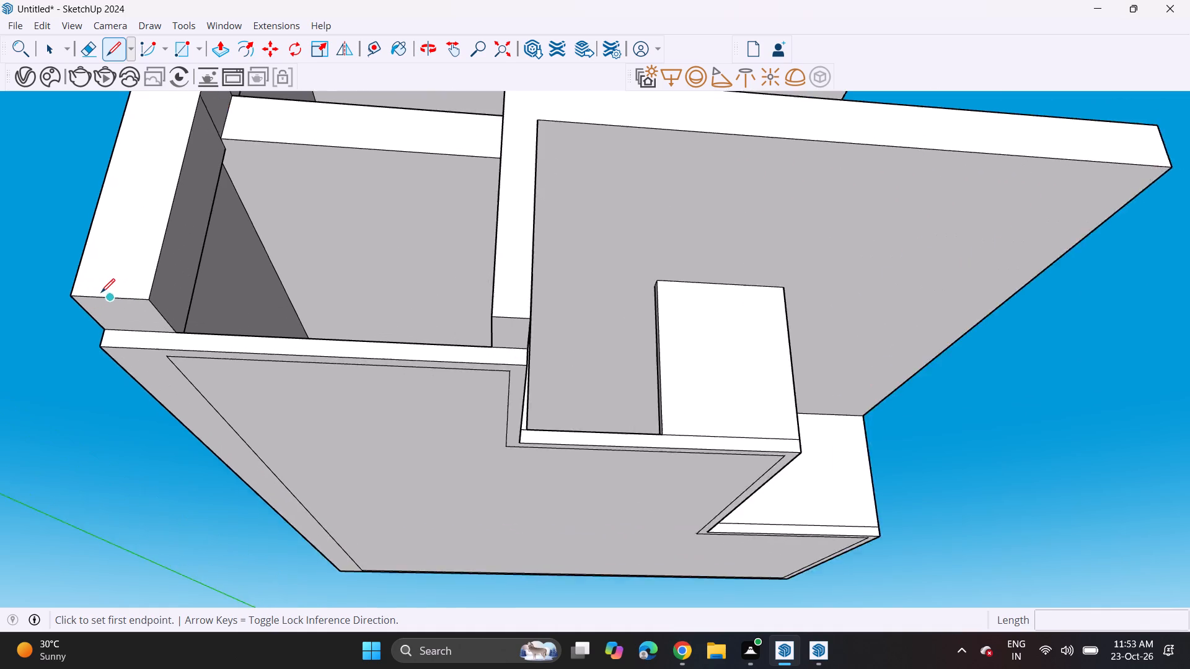
{"action": "scroll", "coordinate": [101, 292], "scroll_direction": "up", "scroll_amount": 6}
{"action": "left_click", "coordinate": [81, 299]}
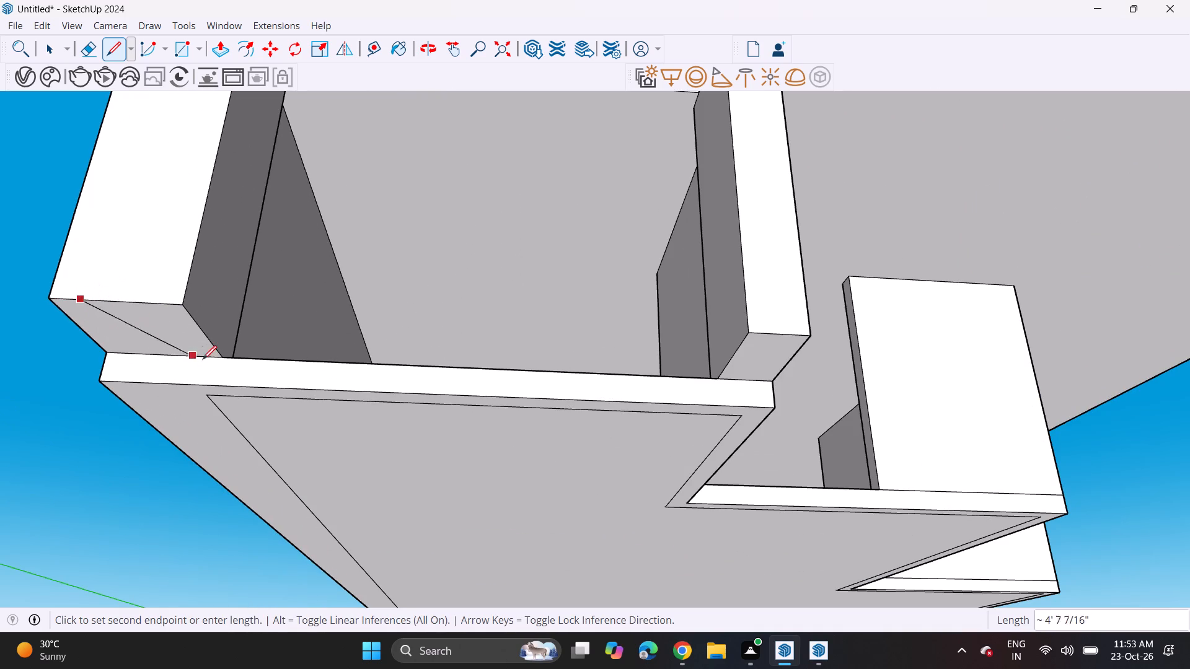
{"action": "left_click", "coordinate": [221, 360]}
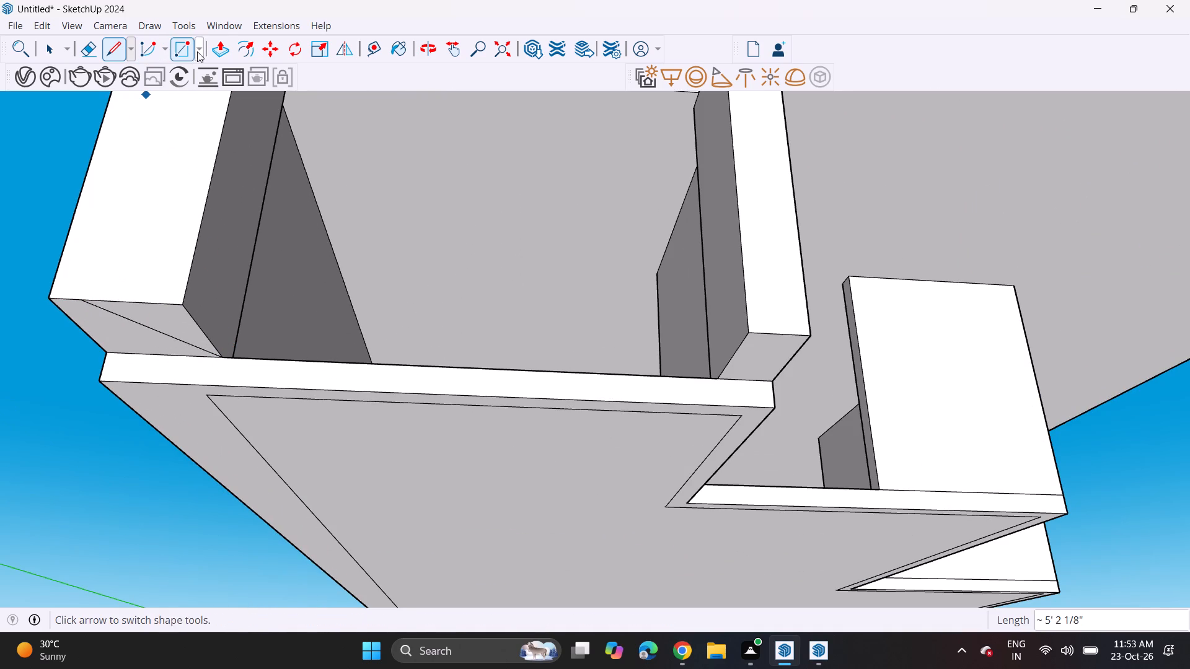
Push the inner triangle of the left end wall's underside up 13' 11 11/16", and again 20' 3 1/2" to the roof frame's underside.
{"action": "left_click", "coordinate": [213, 48]}
{"action": "left_click", "coordinate": [166, 321]}
{"action": "scroll", "coordinate": [205, 243], "scroll_direction": "down", "scroll_amount": 8}
{"action": "middle_click_drag", "start_coordinate": [202, 227], "coordinate": [183, 367]}
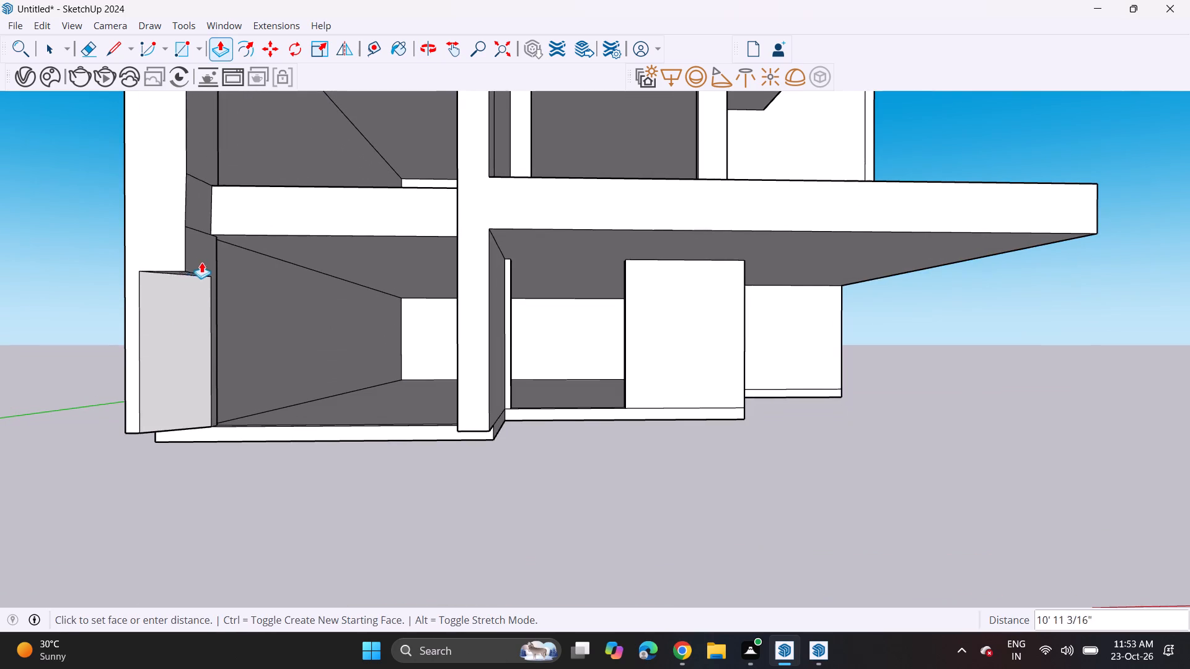
{"action": "middle_click_drag", "start_coordinate": [195, 231], "coordinate": [197, 385]}
{"action": "left_click", "coordinate": [204, 288]}
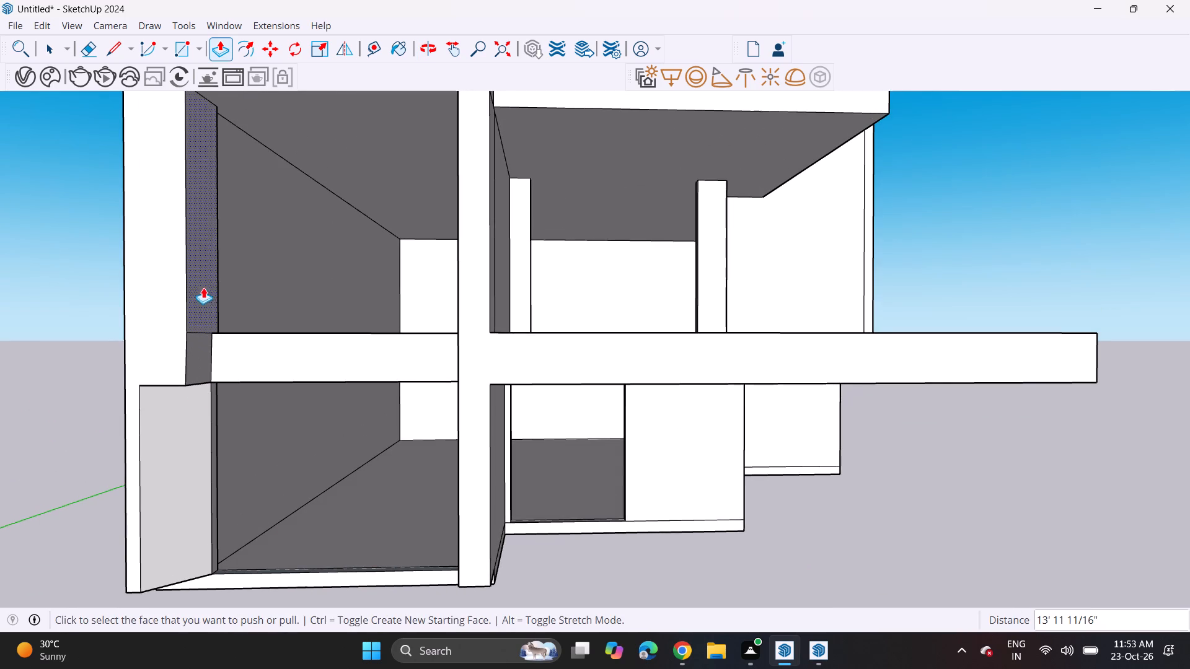
{"action": "scroll", "coordinate": [205, 369], "scroll_direction": "up", "scroll_amount": 1}
{"action": "middle_click_drag", "start_coordinate": [205, 369], "coordinate": [206, 260]}
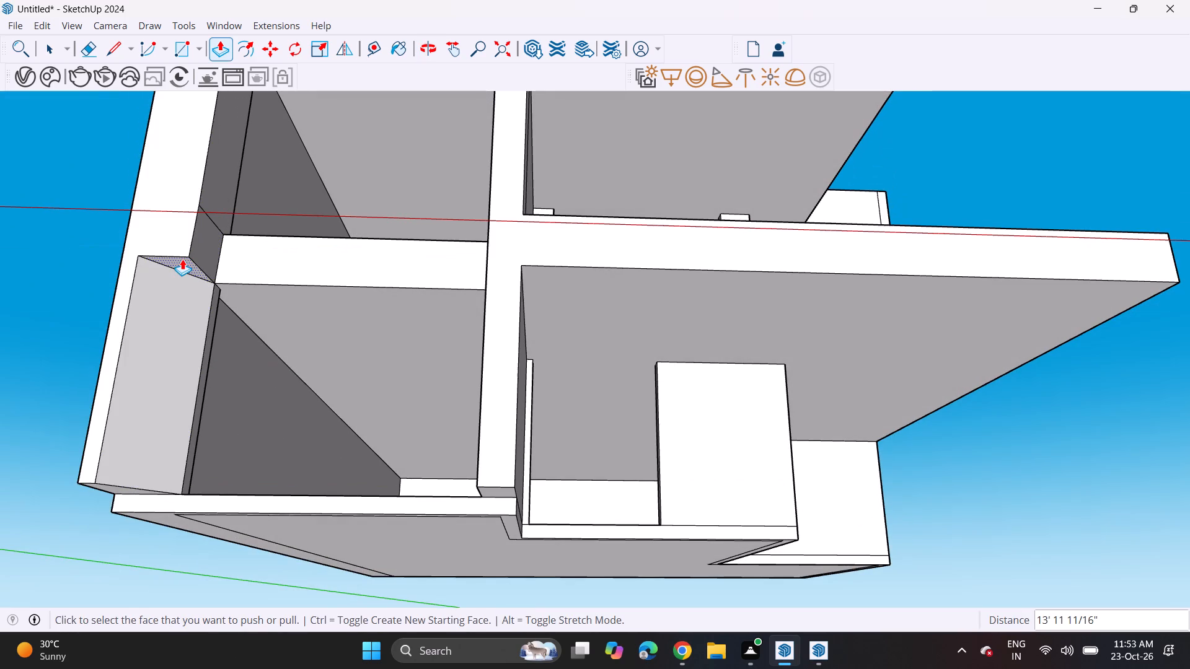
{"action": "left_click", "coordinate": [182, 259]}
{"action": "middle_click_drag", "start_coordinate": [232, 166], "coordinate": [200, 390]}
{"action": "left_click", "coordinate": [139, 187]}
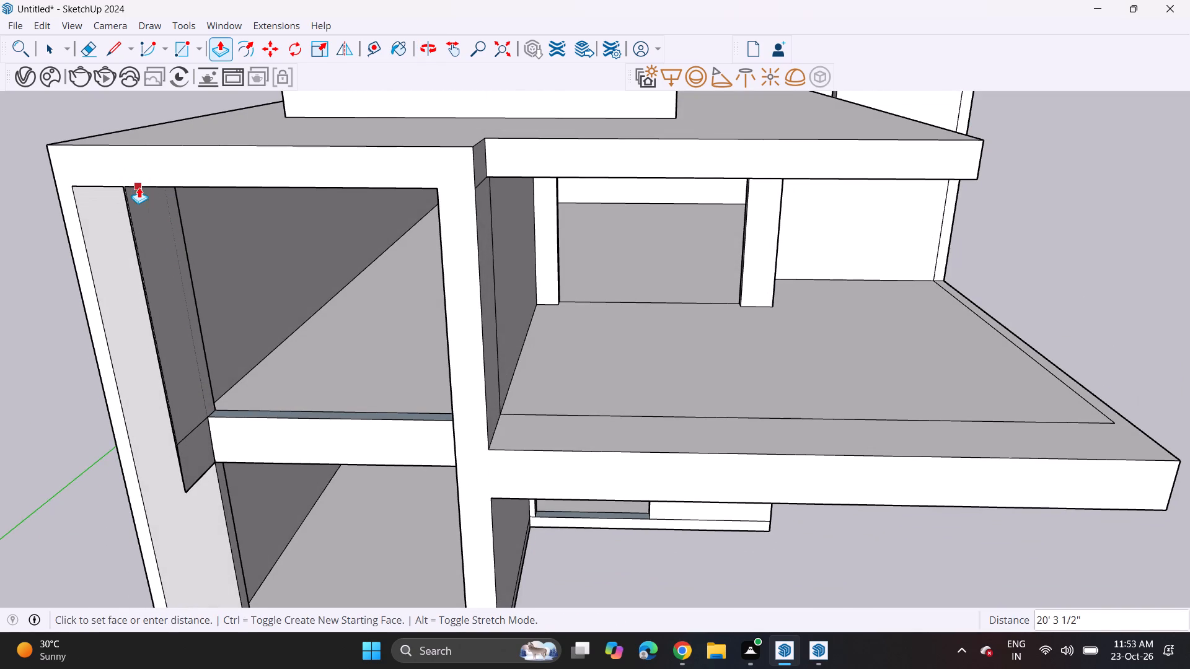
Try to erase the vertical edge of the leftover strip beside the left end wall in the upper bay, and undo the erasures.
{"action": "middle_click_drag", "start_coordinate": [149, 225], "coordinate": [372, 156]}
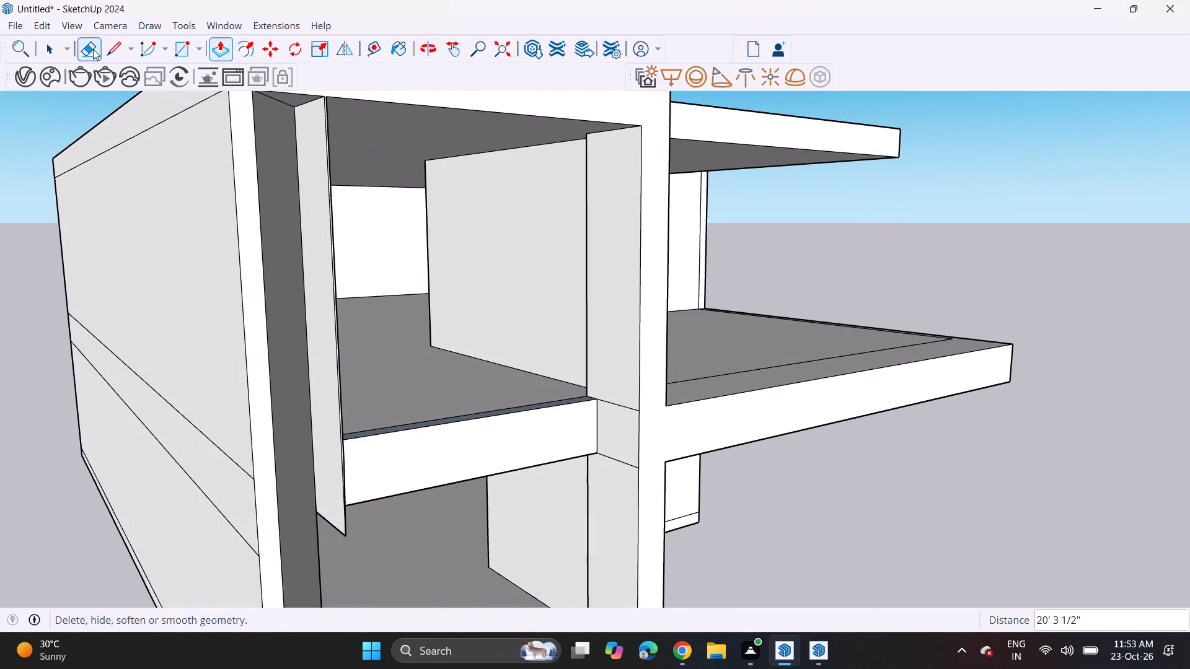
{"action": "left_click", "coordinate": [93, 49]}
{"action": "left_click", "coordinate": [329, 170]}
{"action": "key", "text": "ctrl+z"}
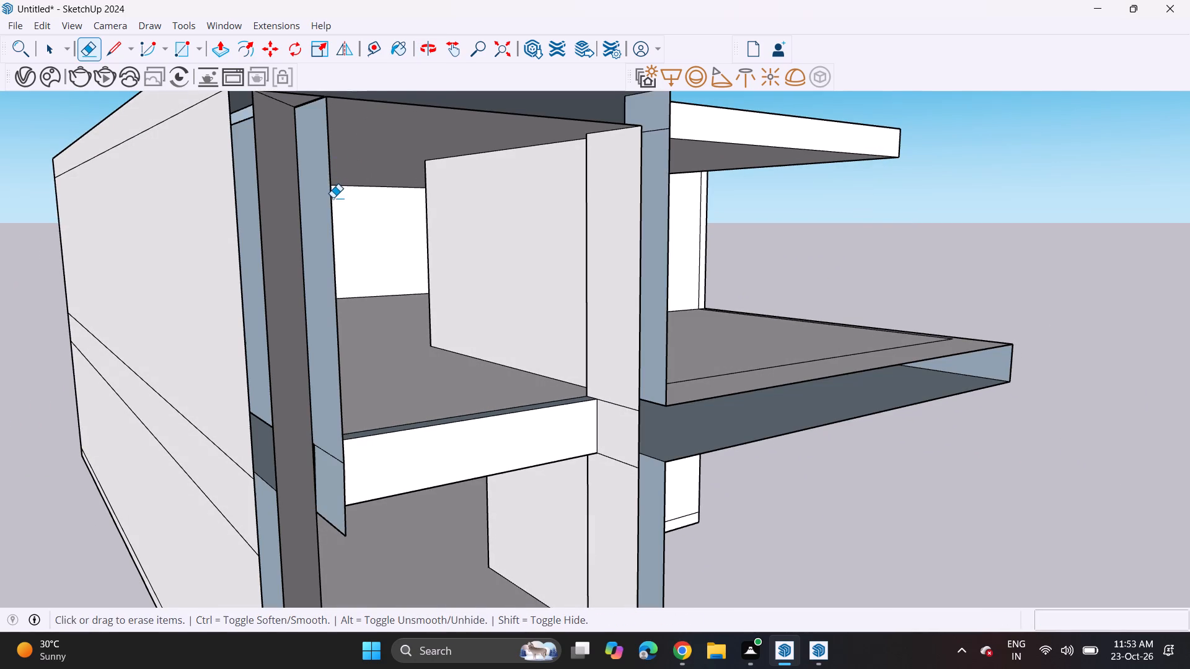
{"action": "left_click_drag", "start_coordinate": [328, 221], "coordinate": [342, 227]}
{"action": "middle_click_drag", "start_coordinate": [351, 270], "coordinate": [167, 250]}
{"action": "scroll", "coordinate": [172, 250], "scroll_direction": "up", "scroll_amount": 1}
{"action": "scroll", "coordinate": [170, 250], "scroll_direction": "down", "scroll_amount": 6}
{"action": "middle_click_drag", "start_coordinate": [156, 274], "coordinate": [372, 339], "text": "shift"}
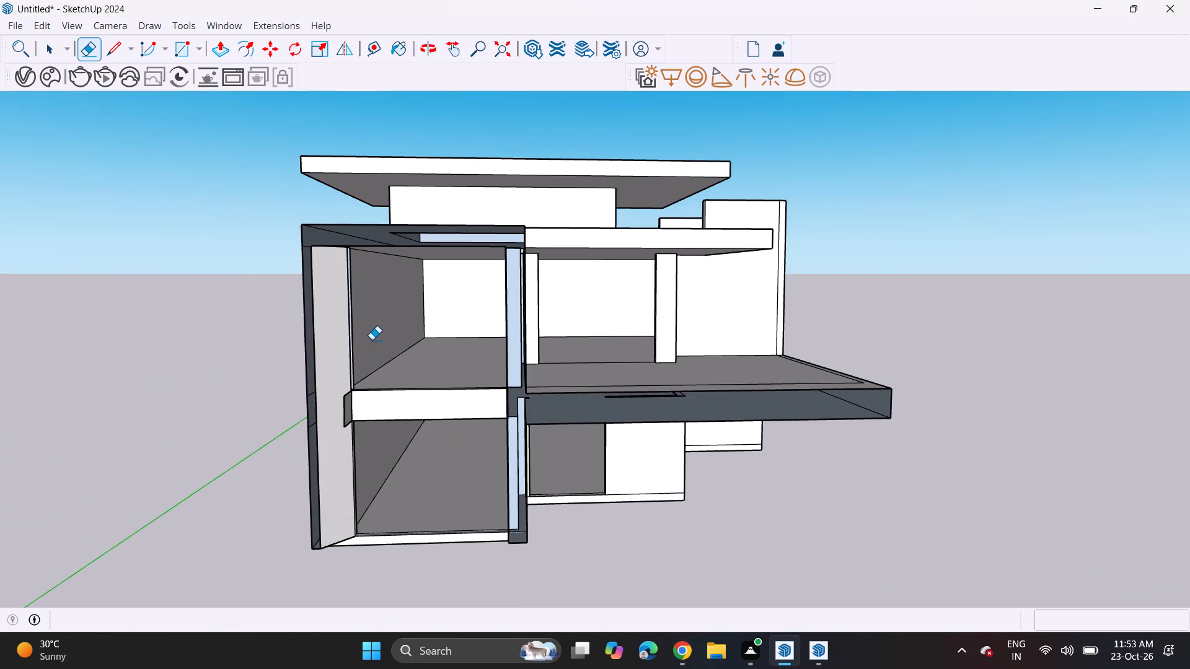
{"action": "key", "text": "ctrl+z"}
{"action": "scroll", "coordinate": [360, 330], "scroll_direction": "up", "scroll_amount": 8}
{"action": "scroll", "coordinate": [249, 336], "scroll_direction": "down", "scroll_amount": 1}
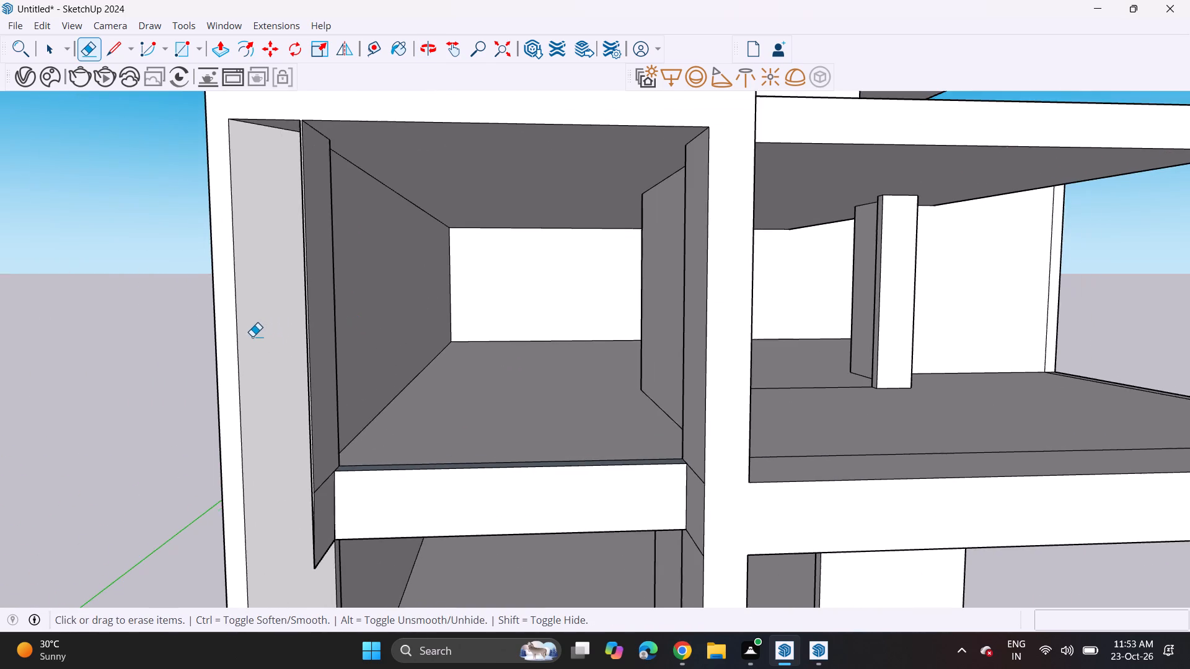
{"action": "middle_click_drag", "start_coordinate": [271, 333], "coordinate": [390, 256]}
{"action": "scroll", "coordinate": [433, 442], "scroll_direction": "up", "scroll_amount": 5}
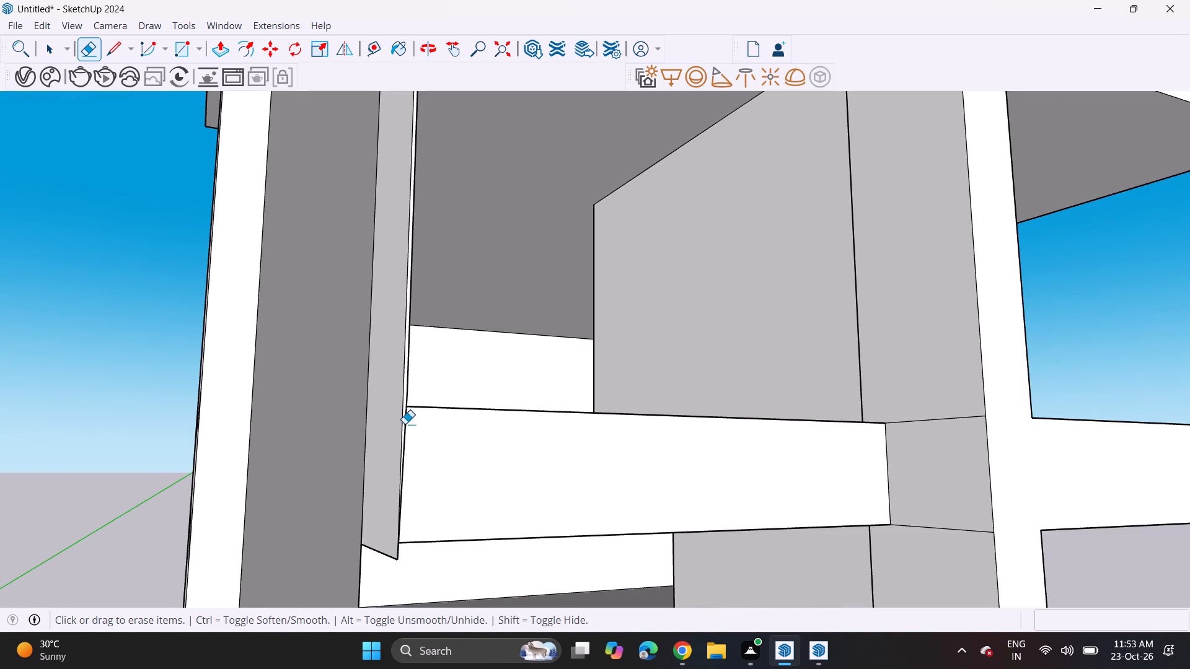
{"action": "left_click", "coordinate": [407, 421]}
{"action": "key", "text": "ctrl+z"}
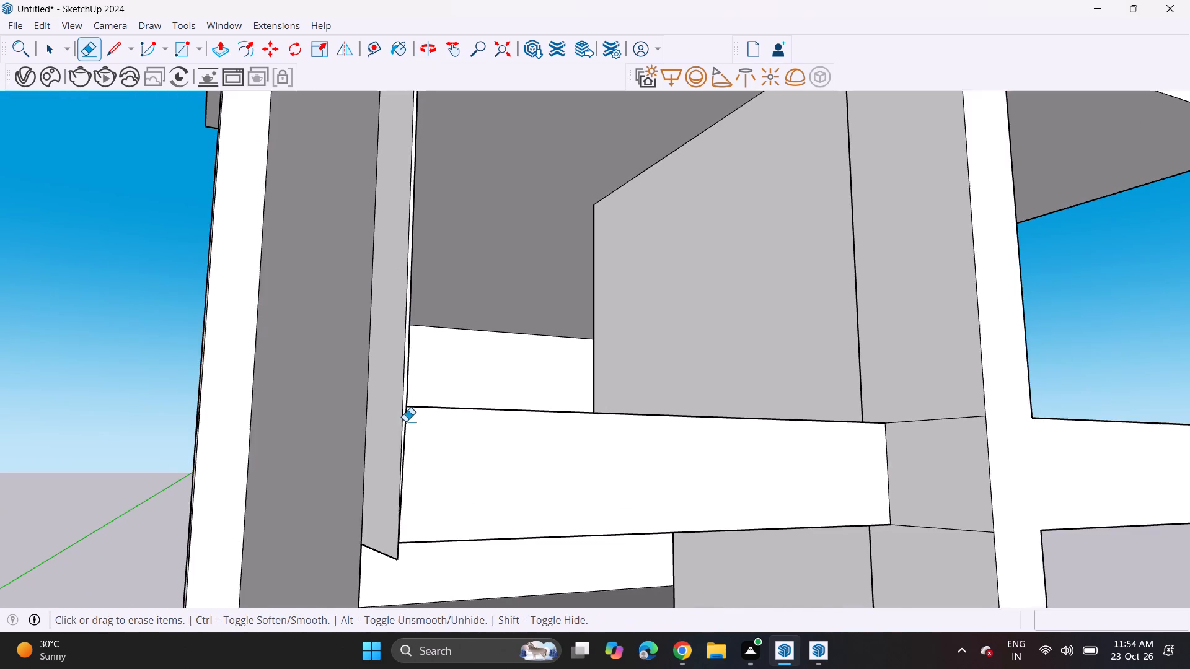
Push the upper bay's leftover strip face about 1" onto the thin sliver behind it.
{"action": "scroll", "coordinate": [405, 421], "scroll_direction": "down", "scroll_amount": 6}
{"action": "scroll", "coordinate": [405, 422], "scroll_direction": "up", "scroll_amount": 1}
{"action": "middle_click_drag", "start_coordinate": [393, 426], "coordinate": [319, 478]}
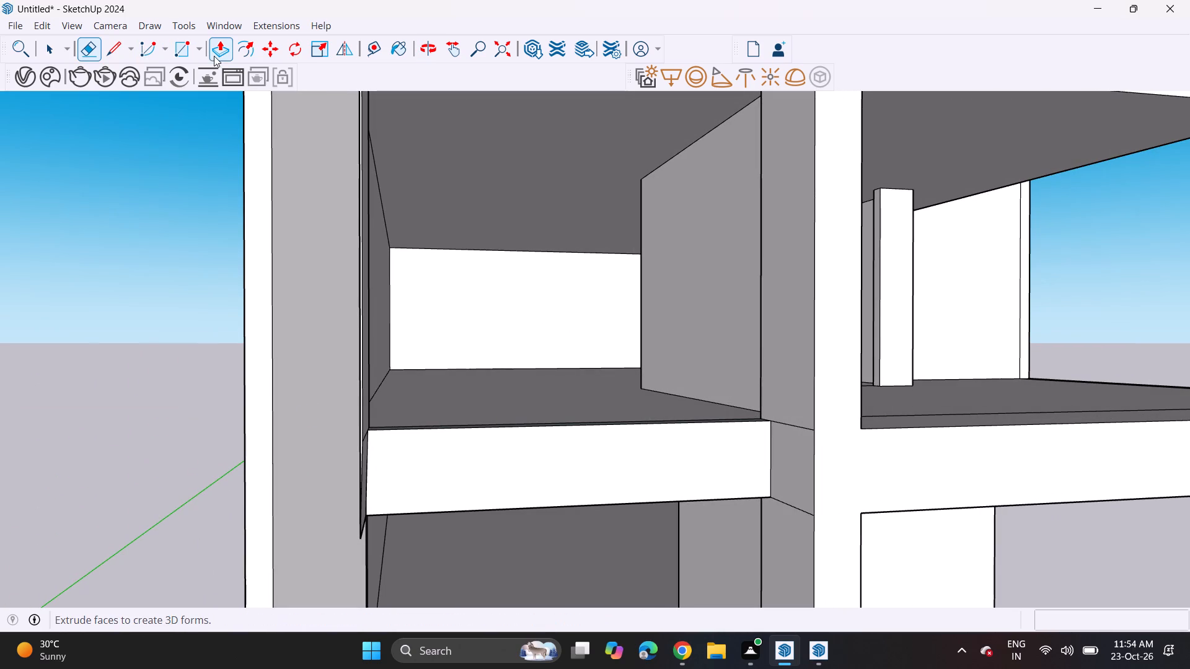
{"action": "left_click", "coordinate": [214, 56]}
{"action": "middle_click_drag", "start_coordinate": [371, 234], "coordinate": [436, 291]}
{"action": "scroll", "coordinate": [458, 295], "scroll_direction": "up", "scroll_amount": 5}
{"action": "left_click", "coordinate": [443, 276]}
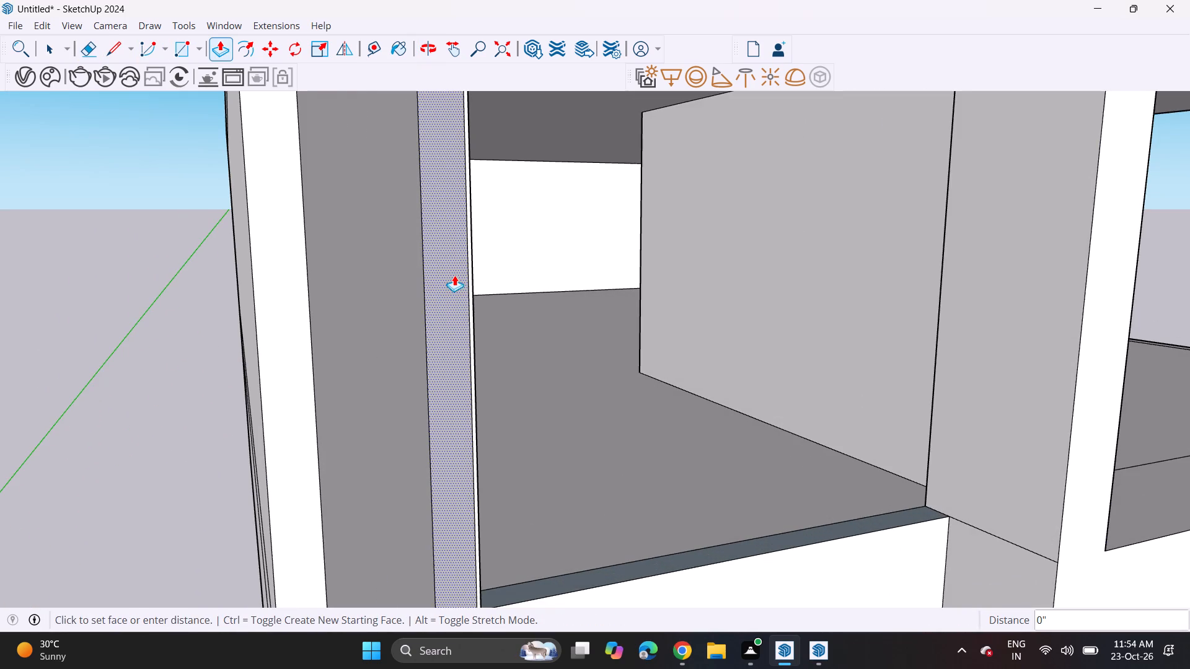
{"action": "key", "text": "Escape"}
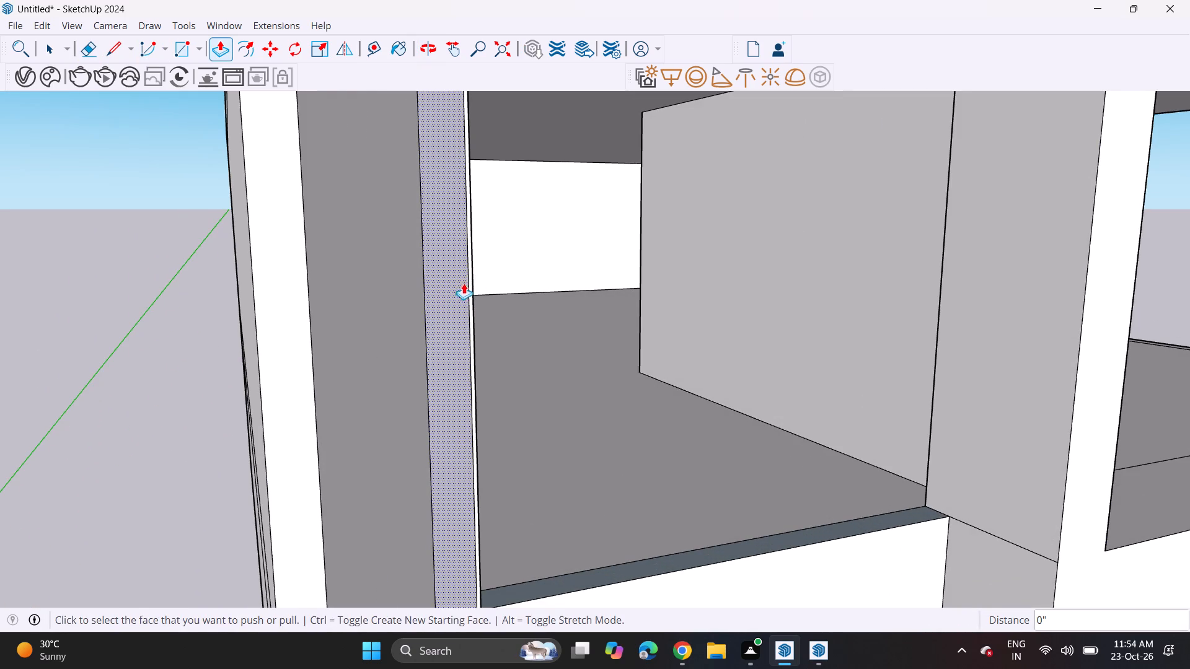
{"action": "left_click", "coordinate": [451, 297]}
{"action": "middle_click_drag", "start_coordinate": [451, 279], "coordinate": [290, 275]}
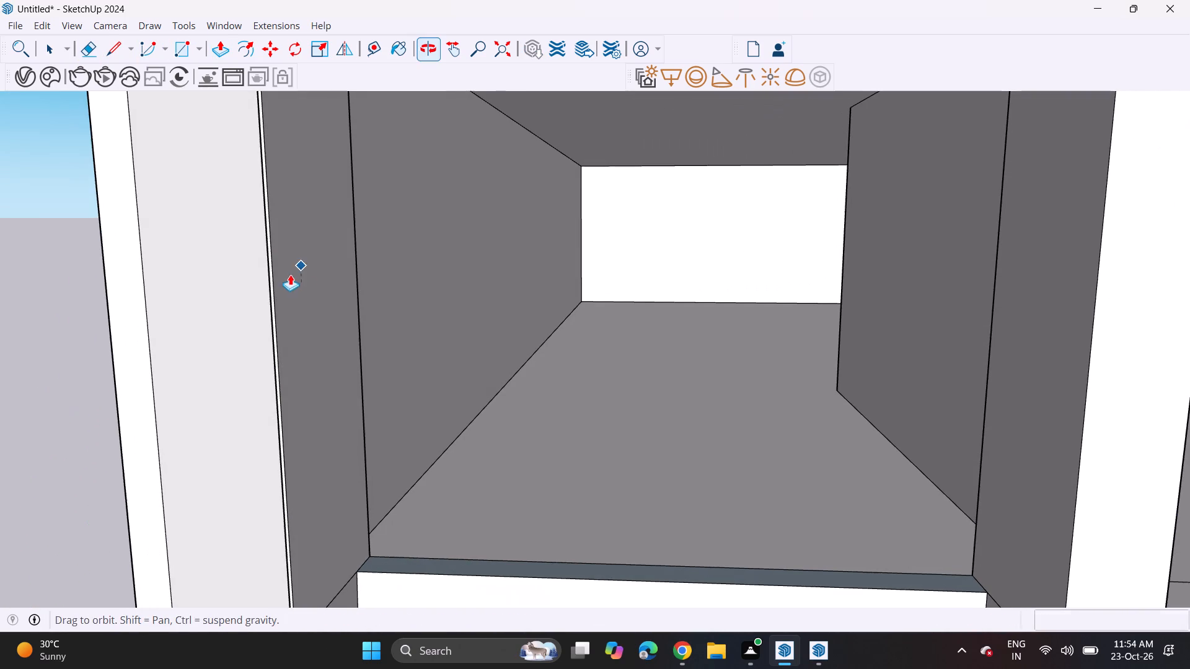
{"action": "key", "text": "Escape"}
{"action": "left_click", "coordinate": [313, 315]}
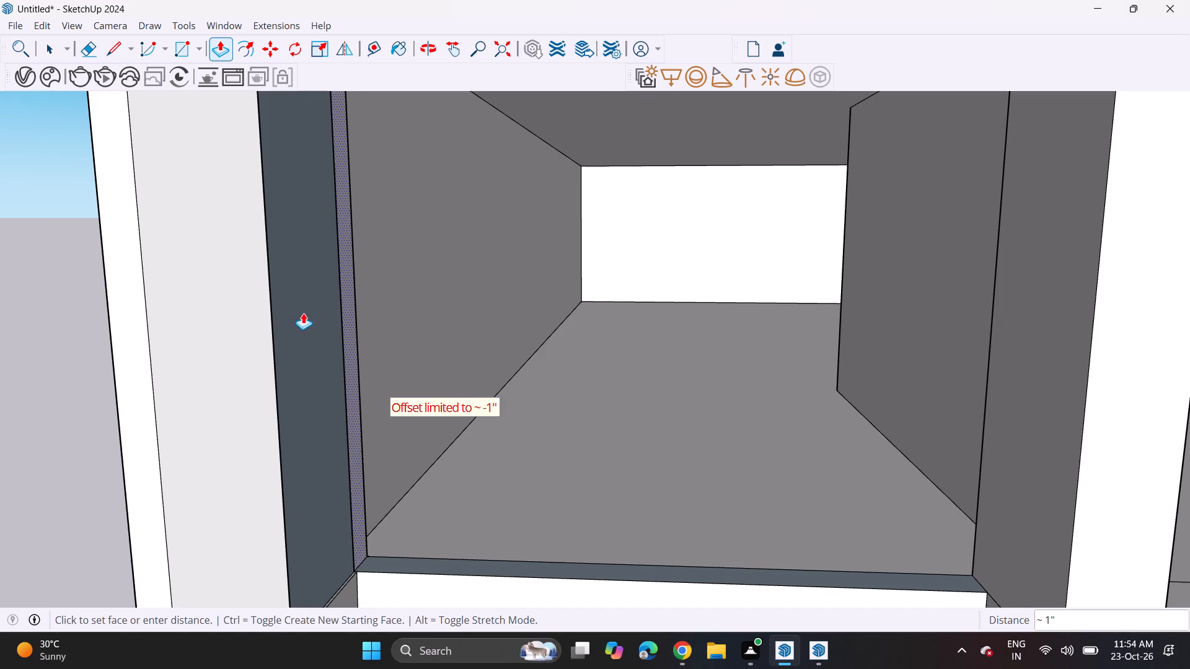
{"action": "left_click", "coordinate": [303, 313]}
Erase the vertical edge of the remaining sliver beside the left end wall in the upper bay.
{"action": "middle_click_drag", "start_coordinate": [279, 301], "coordinate": [426, 282]}
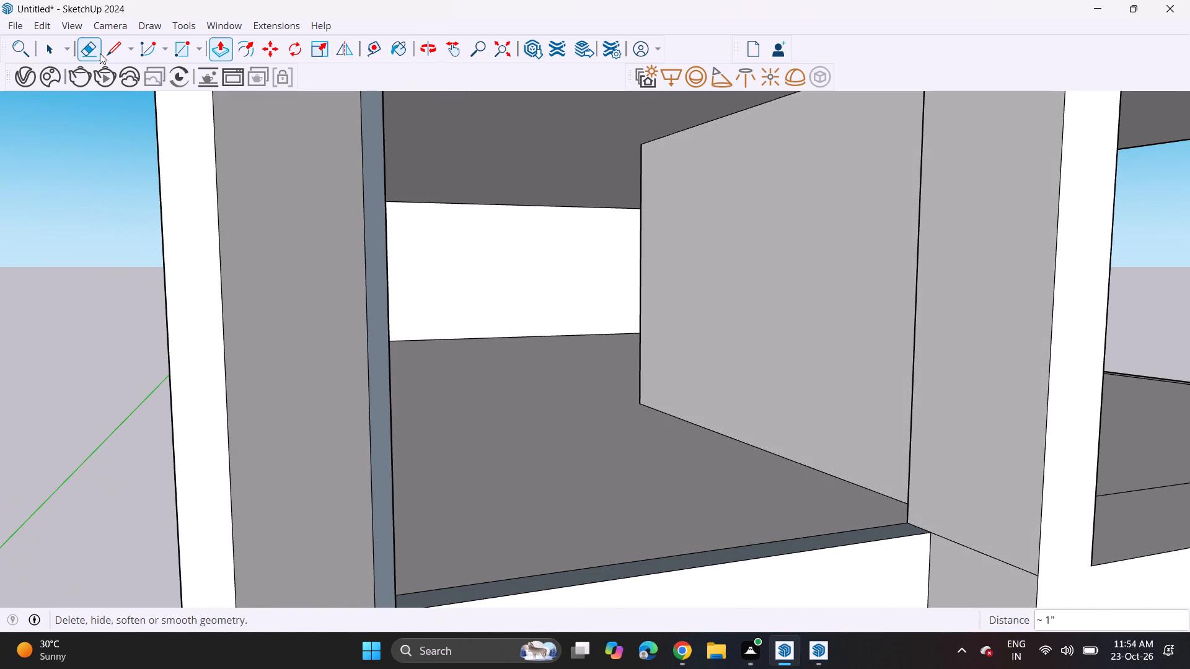
{"action": "left_click", "coordinate": [90, 50]}
{"action": "left_click", "coordinate": [384, 223]}
Erase the leftover fragment projecting at the left end of the middle slab, including its stray upper and lower edges.
{"action": "scroll", "coordinate": [385, 237], "scroll_direction": "down", "scroll_amount": 3}
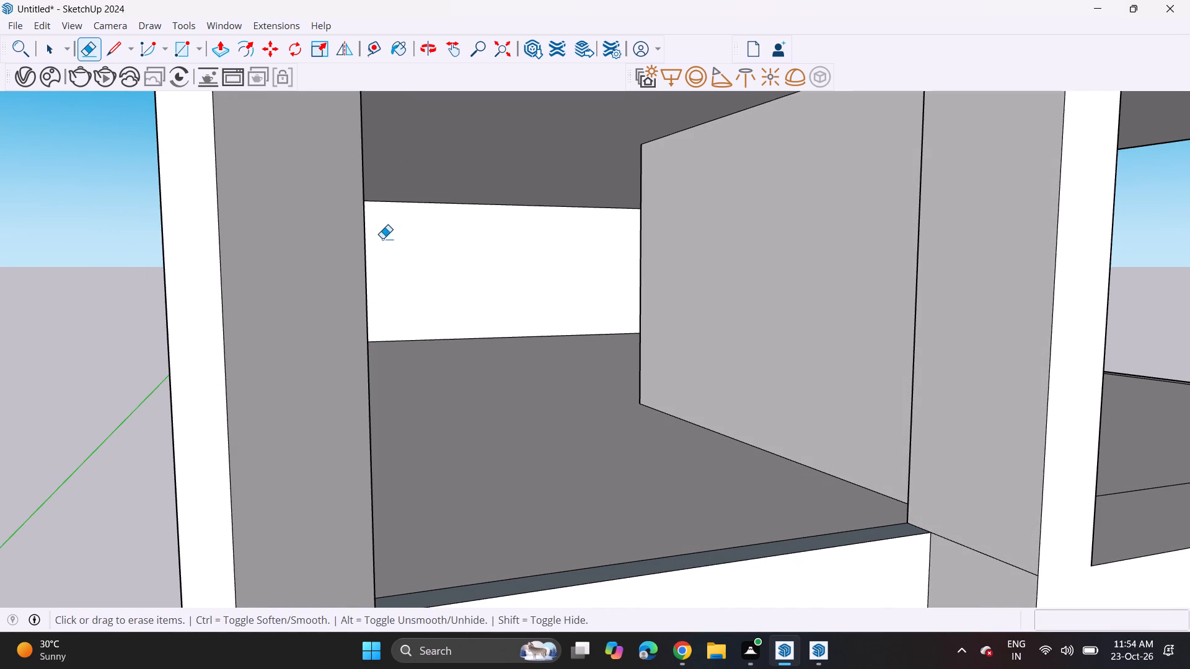
{"action": "scroll", "coordinate": [382, 238], "scroll_direction": "down", "scroll_amount": 4}
{"action": "middle_click_drag", "start_coordinate": [376, 288], "coordinate": [235, 288]}
{"action": "scroll", "coordinate": [400, 271], "scroll_direction": "up", "scroll_amount": 5}
{"action": "middle_click_drag", "start_coordinate": [375, 220], "coordinate": [423, 232]}
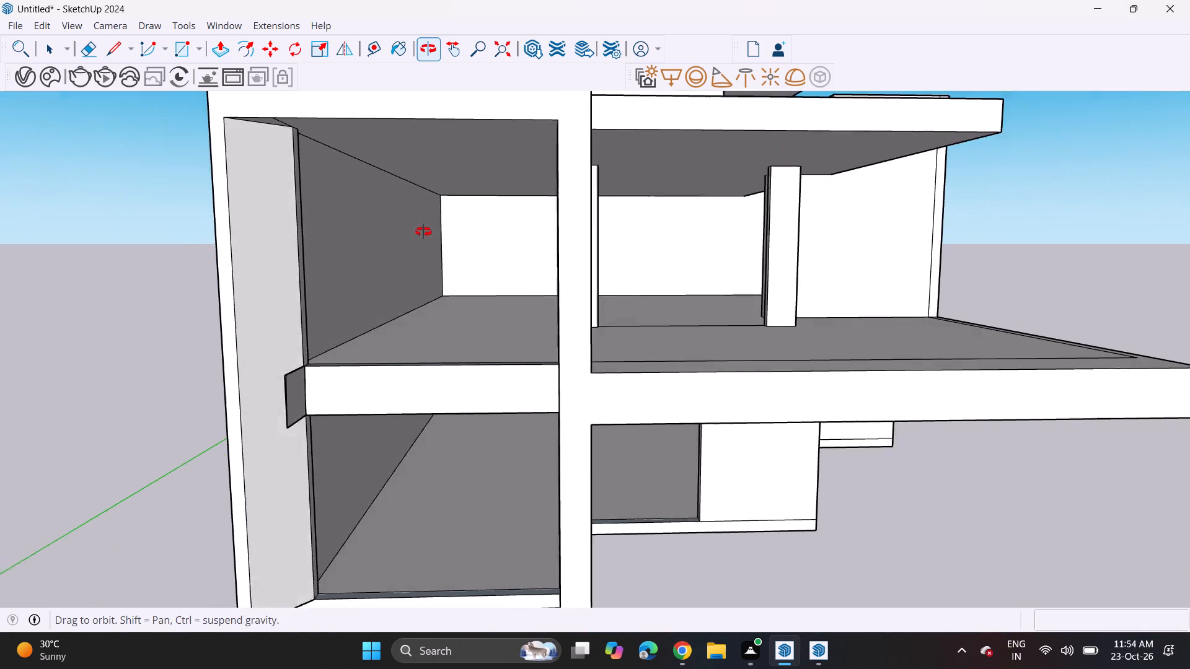
{"action": "middle_click_drag", "start_coordinate": [423, 232], "coordinate": [441, 234]}
{"action": "scroll", "coordinate": [322, 375], "scroll_direction": "up", "scroll_amount": 11}
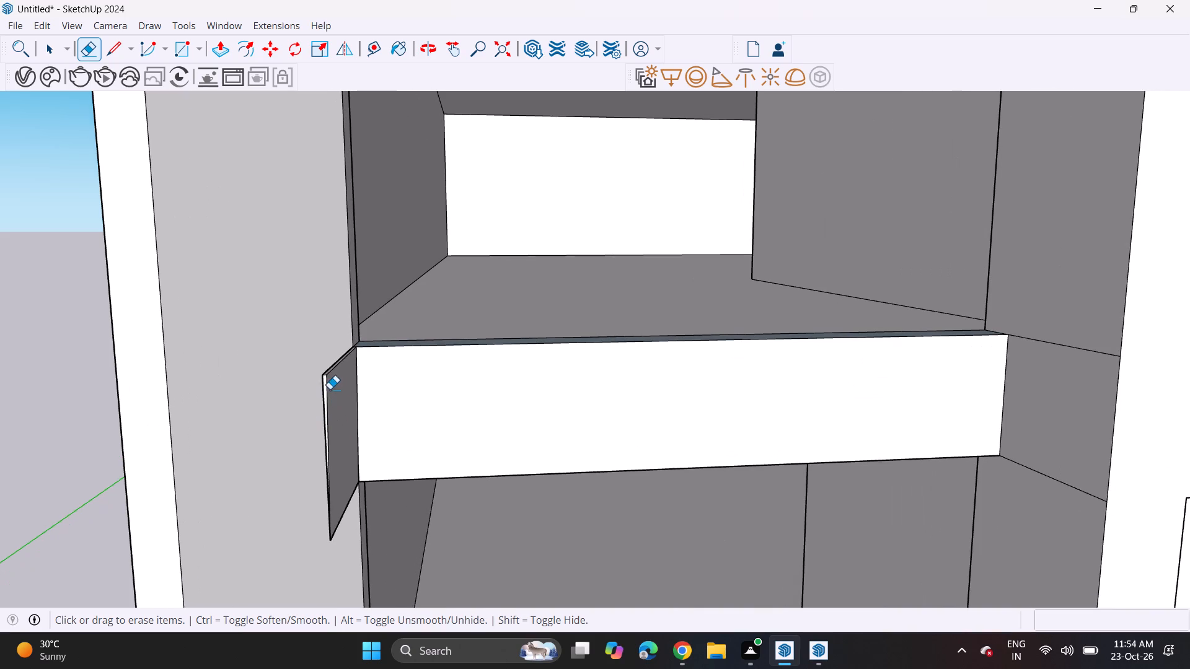
{"action": "left_click", "coordinate": [327, 388]}
{"action": "left_click", "coordinate": [325, 387]}
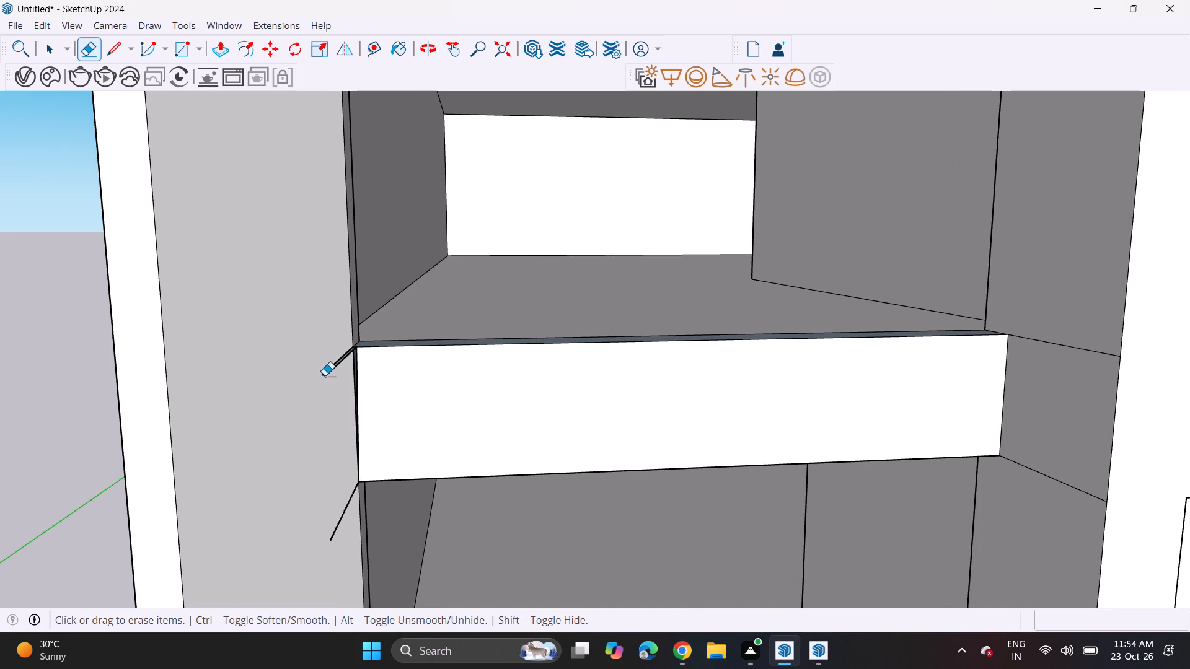
{"action": "left_click", "coordinate": [327, 375]}
{"action": "left_click_drag", "start_coordinate": [337, 510], "coordinate": [343, 526]}
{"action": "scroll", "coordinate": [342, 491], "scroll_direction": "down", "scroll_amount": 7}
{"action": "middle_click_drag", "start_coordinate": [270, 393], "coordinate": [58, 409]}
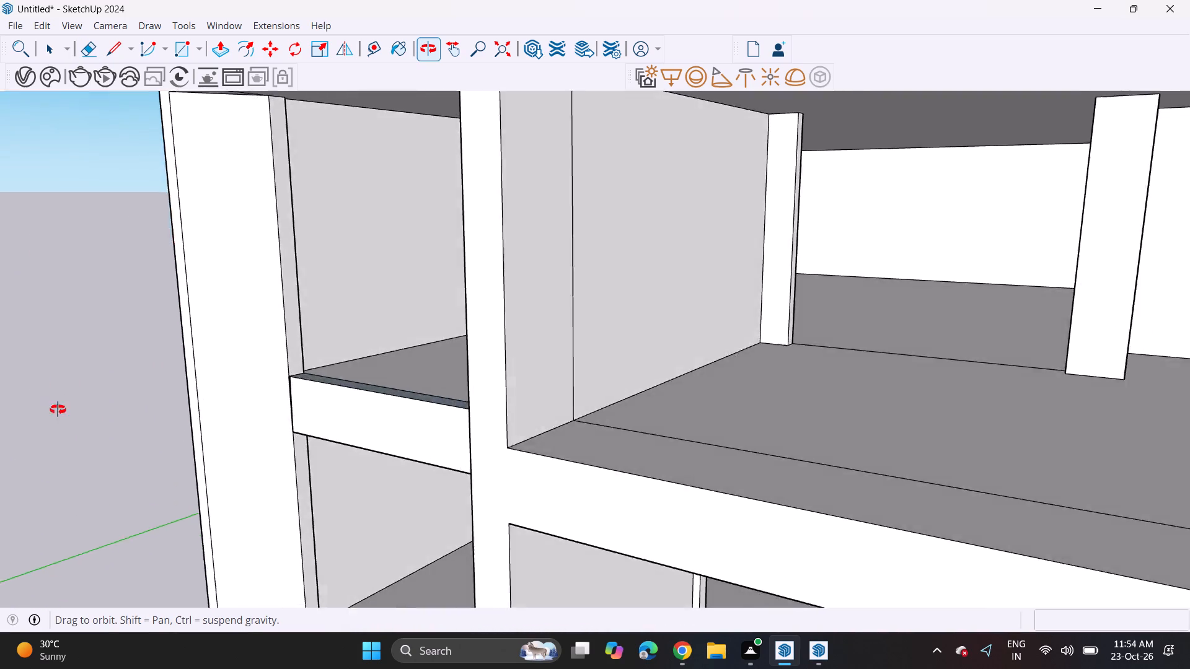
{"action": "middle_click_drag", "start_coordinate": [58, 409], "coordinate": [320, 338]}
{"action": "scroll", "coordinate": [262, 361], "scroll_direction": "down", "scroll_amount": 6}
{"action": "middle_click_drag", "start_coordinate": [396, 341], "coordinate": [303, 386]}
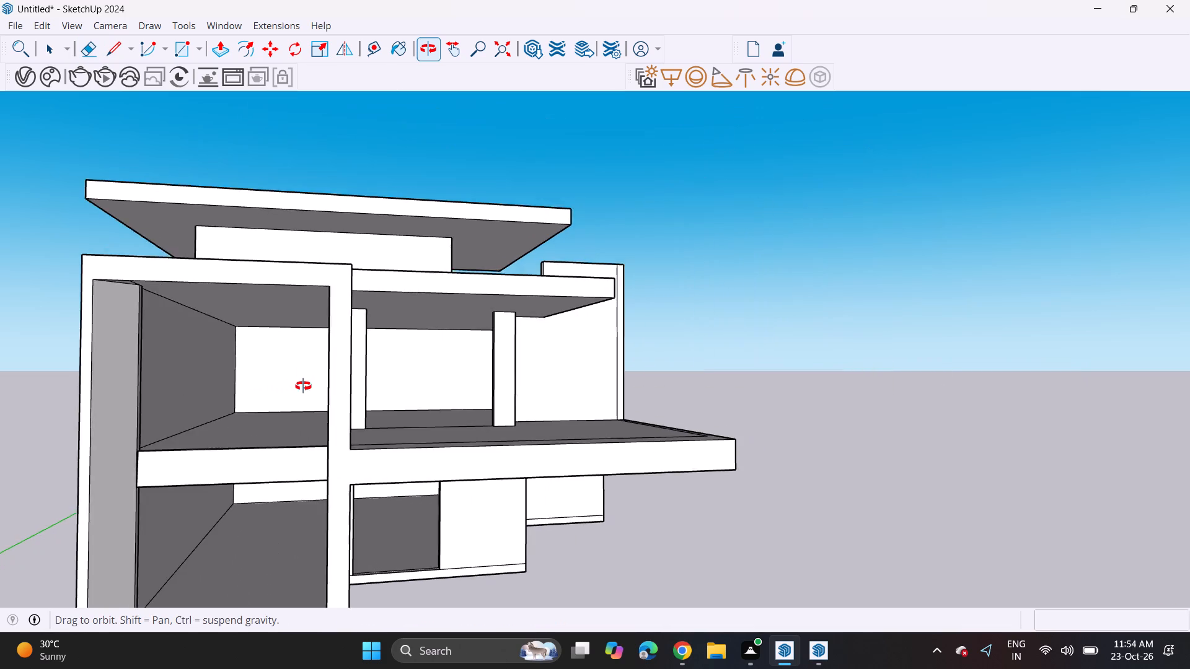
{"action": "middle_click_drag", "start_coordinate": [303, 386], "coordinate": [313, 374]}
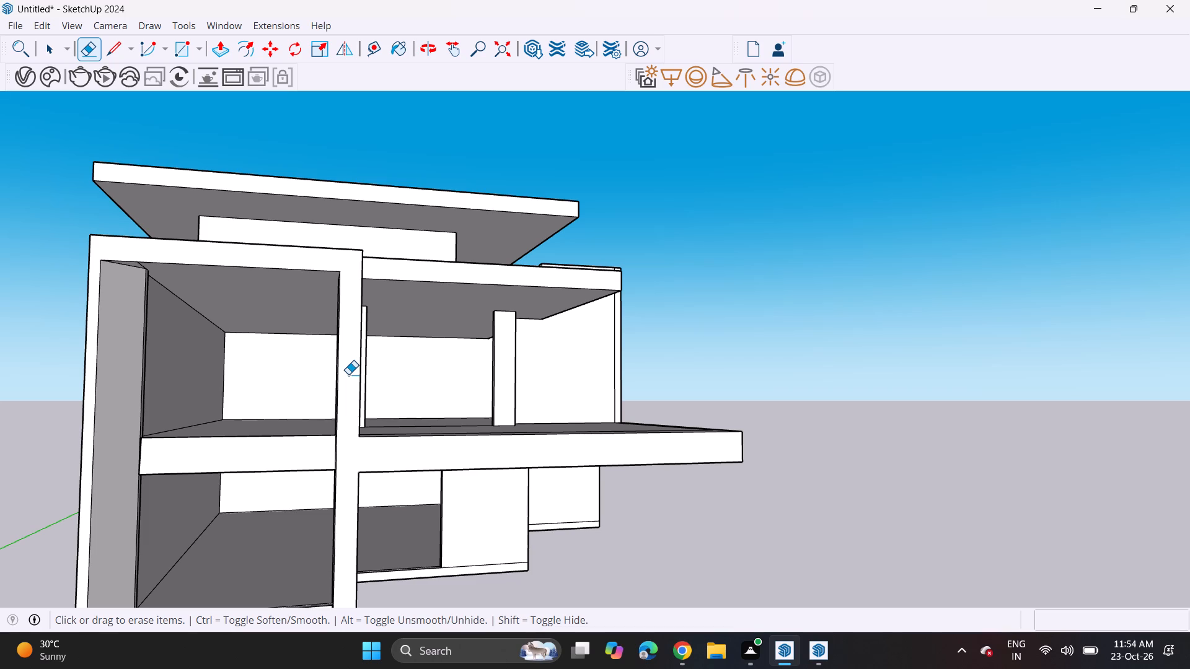
Pull the right end face of the block beneath the top roof slab outward about 11 1/2".
{"action": "scroll", "coordinate": [348, 374], "scroll_direction": "down", "scroll_amount": 6}
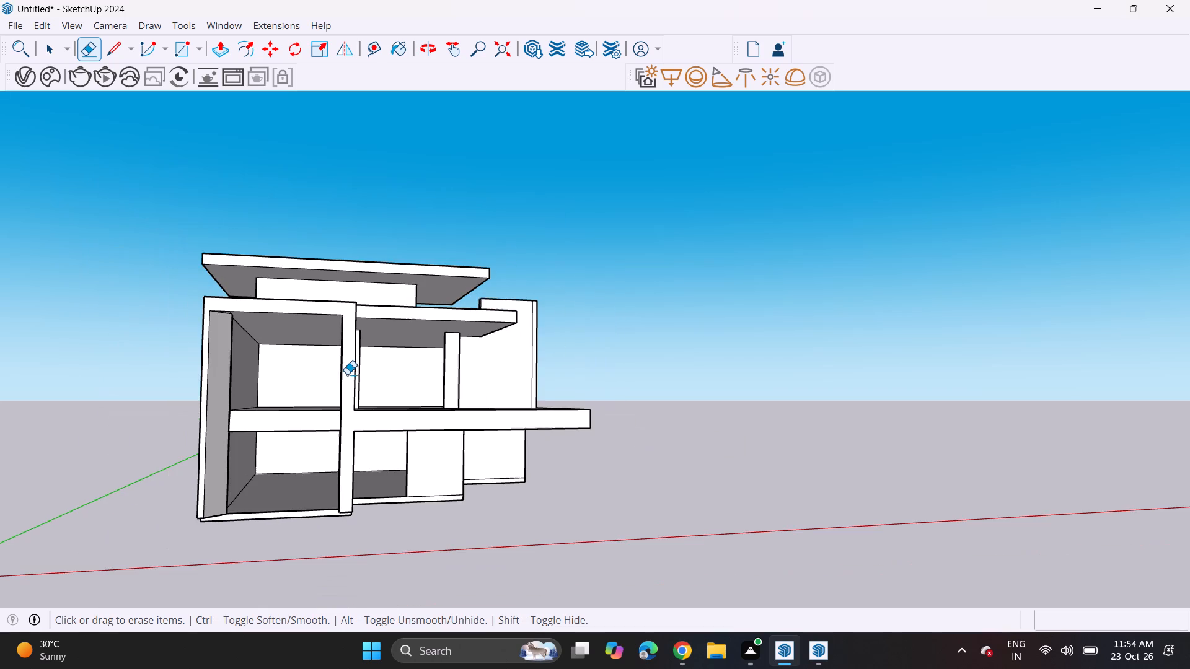
{"action": "middle_click_drag", "start_coordinate": [376, 363], "coordinate": [421, 317], "text": "shift"}
{"action": "middle_click_drag", "start_coordinate": [414, 331], "coordinate": [364, 367]}
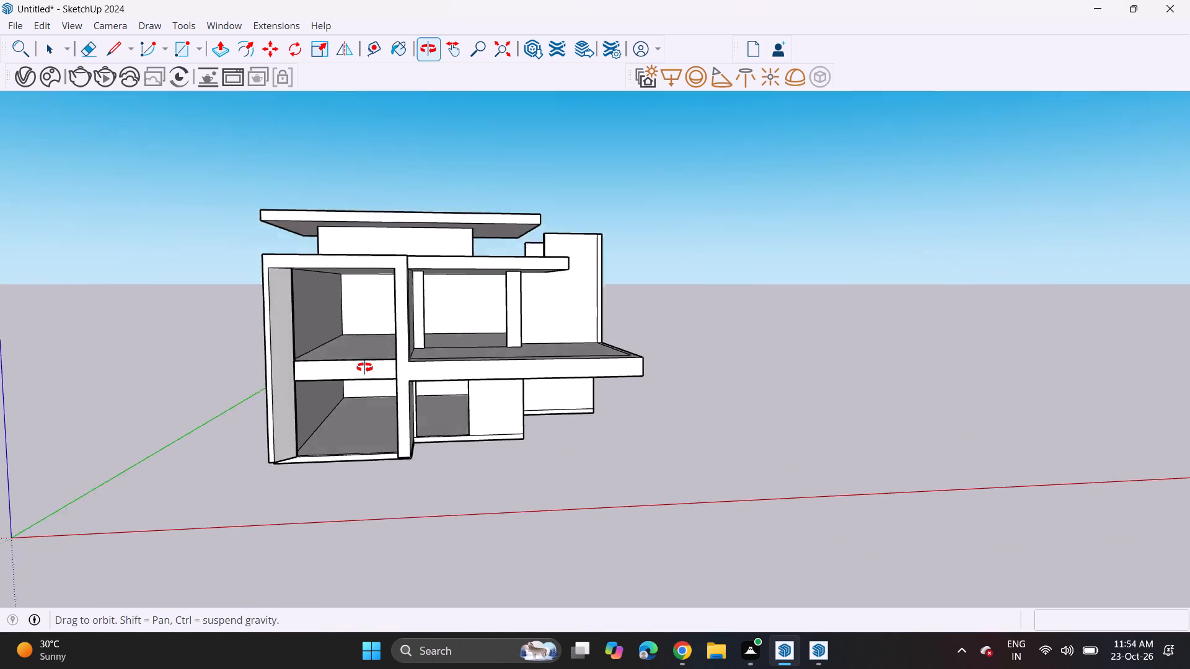
{"action": "middle_click_drag", "start_coordinate": [364, 367], "coordinate": [366, 327]}
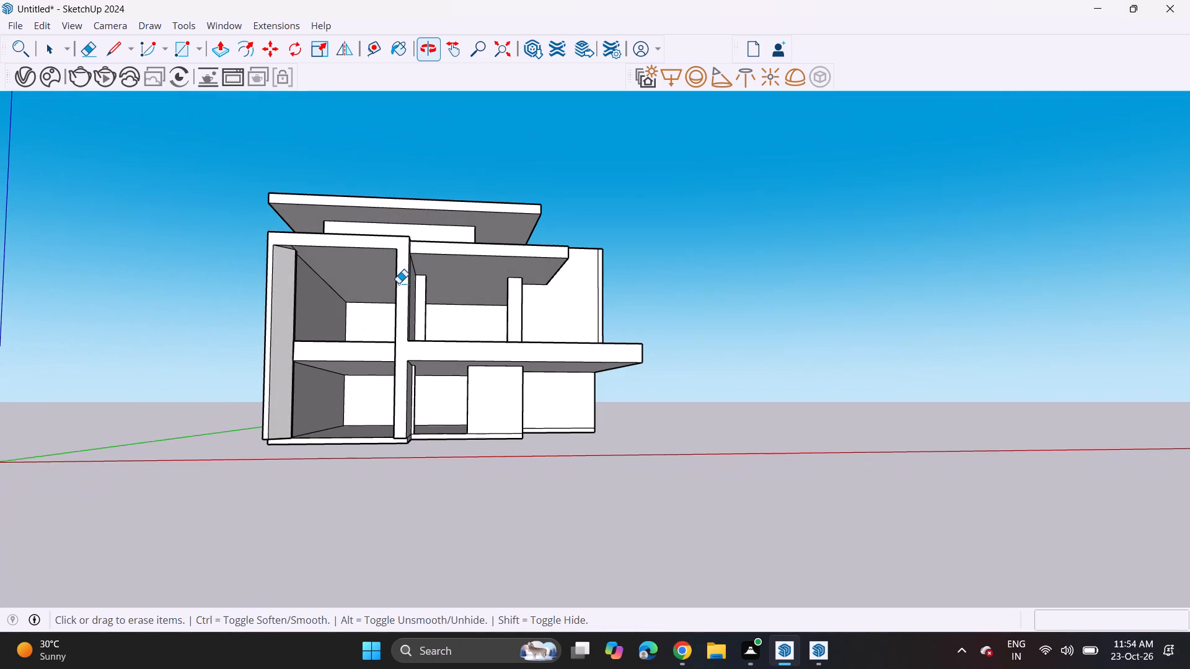
{"action": "middle_click_drag", "start_coordinate": [456, 243], "coordinate": [321, 380]}
{"action": "scroll", "coordinate": [426, 224], "scroll_direction": "up", "scroll_amount": 7}
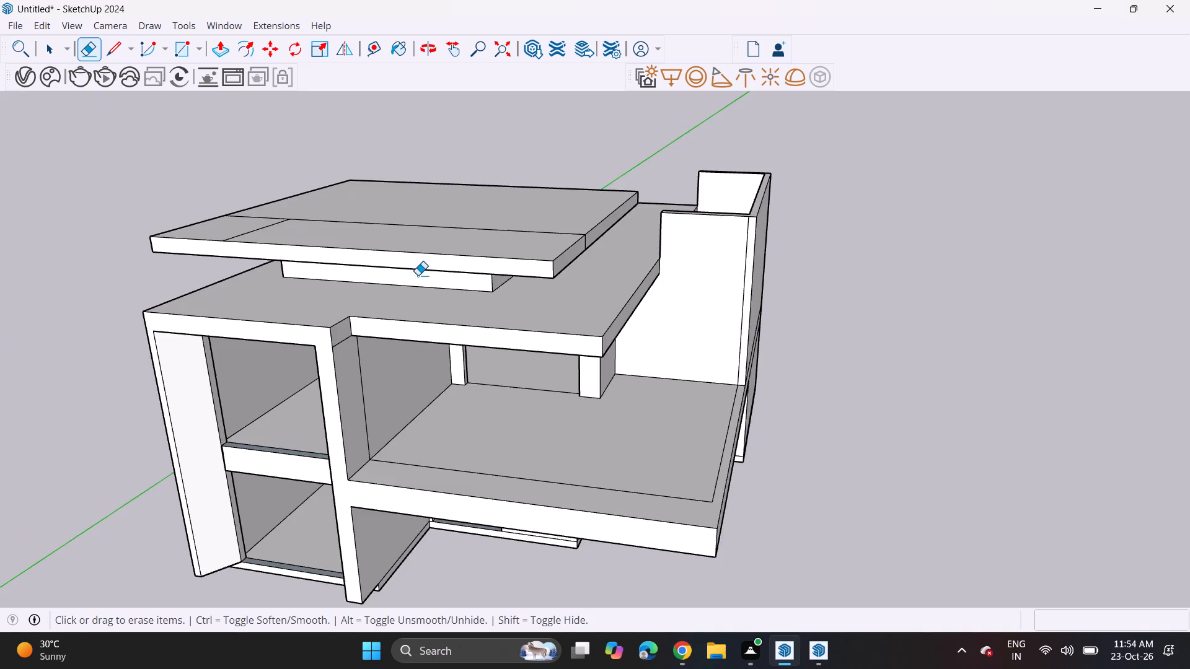
{"action": "scroll", "coordinate": [418, 275], "scroll_direction": "up", "scroll_amount": 3}
{"action": "middle_click_drag", "start_coordinate": [415, 261], "coordinate": [431, 202]}
{"action": "scroll", "coordinate": [431, 220], "scroll_direction": "up", "scroll_amount": 1}
{"action": "left_click", "coordinate": [229, 51]}
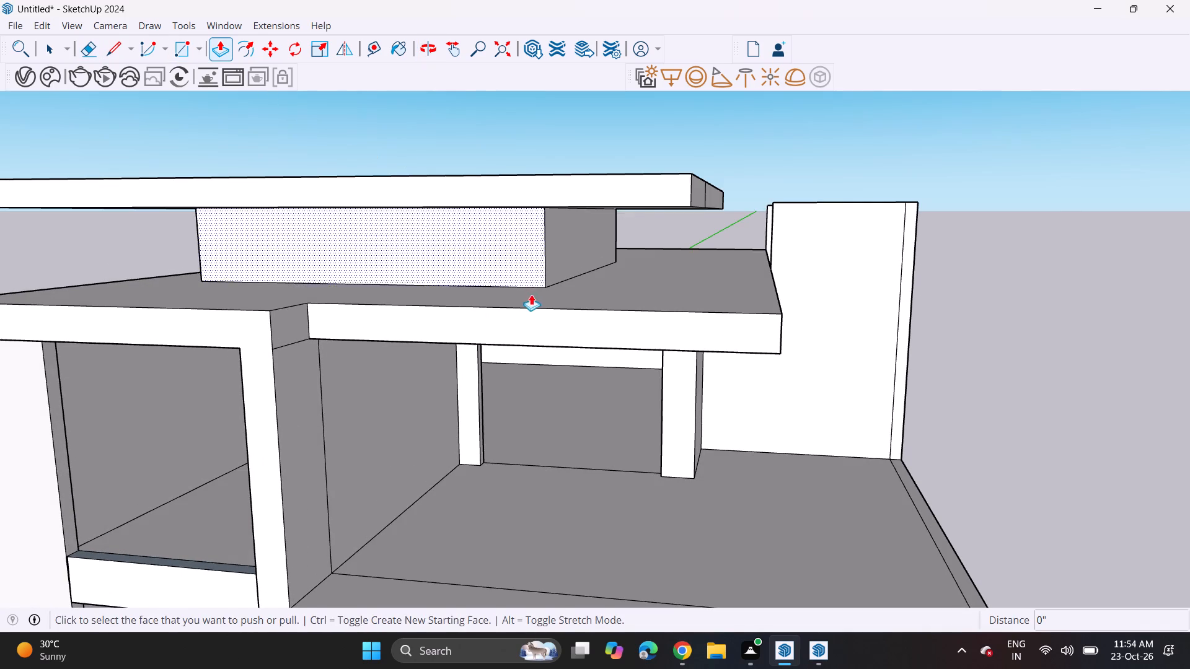
{"action": "left_click", "coordinate": [559, 246]}
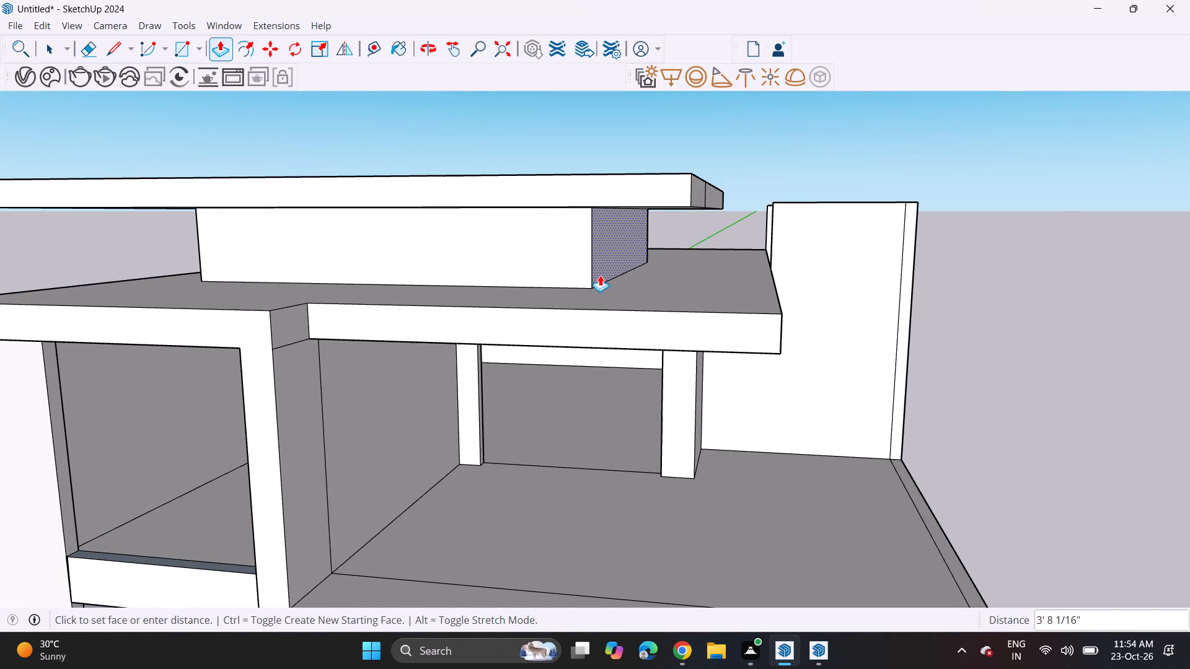
{"action": "left_click", "coordinate": [570, 267]}
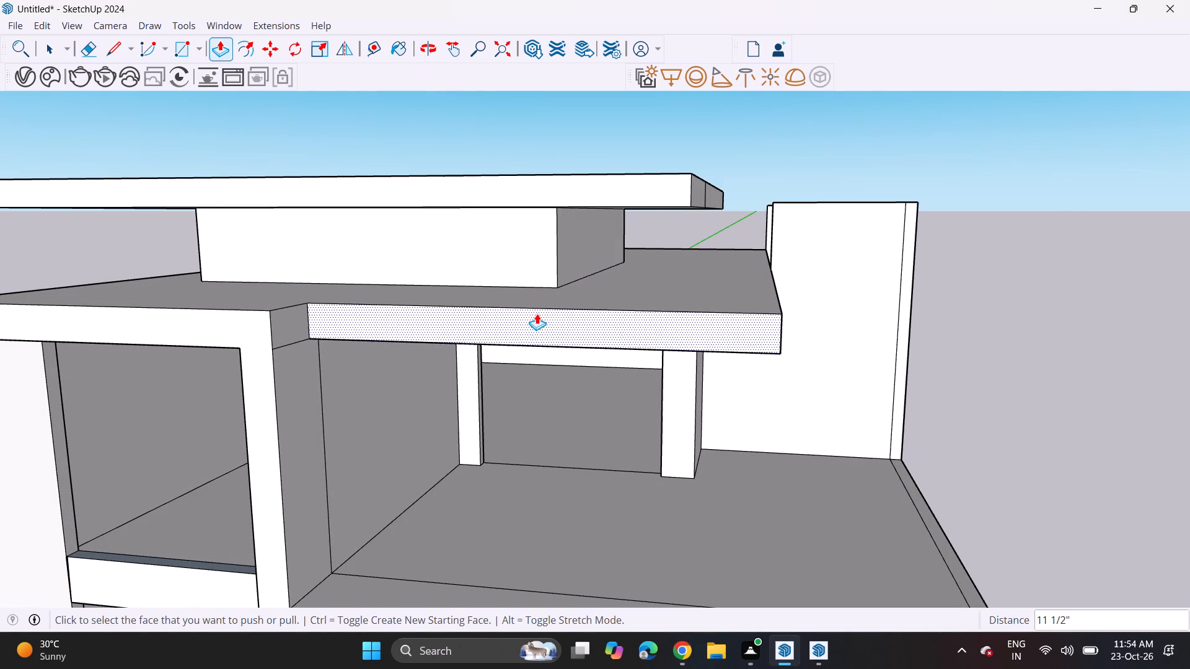
Draw a line about 24' 4 3/4" long across the lower roof slab, from the frame's inner notch corner to the slab's left edge.
{"action": "scroll", "coordinate": [209, 317], "scroll_direction": "down", "scroll_amount": 4}
{"action": "middle_click_drag", "start_coordinate": [237, 333], "coordinate": [407, 368]}
{"action": "middle_click_drag", "start_coordinate": [417, 365], "coordinate": [394, 443]}
{"action": "scroll", "coordinate": [393, 398], "scroll_direction": "up", "scroll_amount": 4}
{"action": "scroll", "coordinate": [112, 337], "scroll_direction": "up", "scroll_amount": 1}
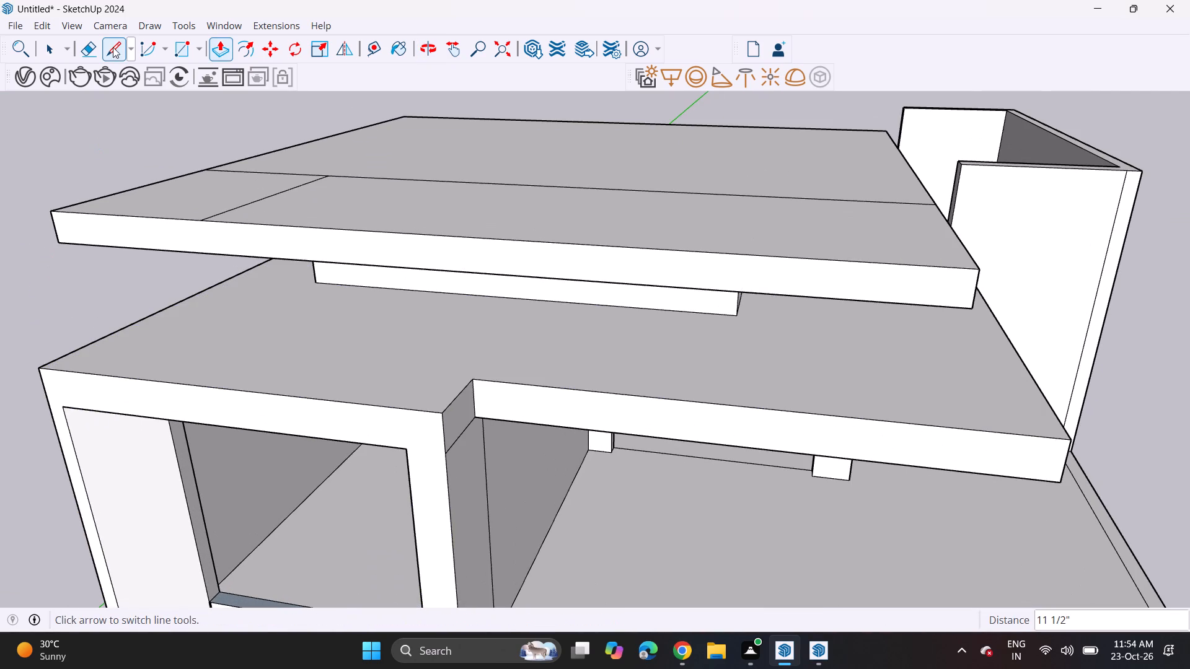
{"action": "left_click", "coordinate": [113, 43]}
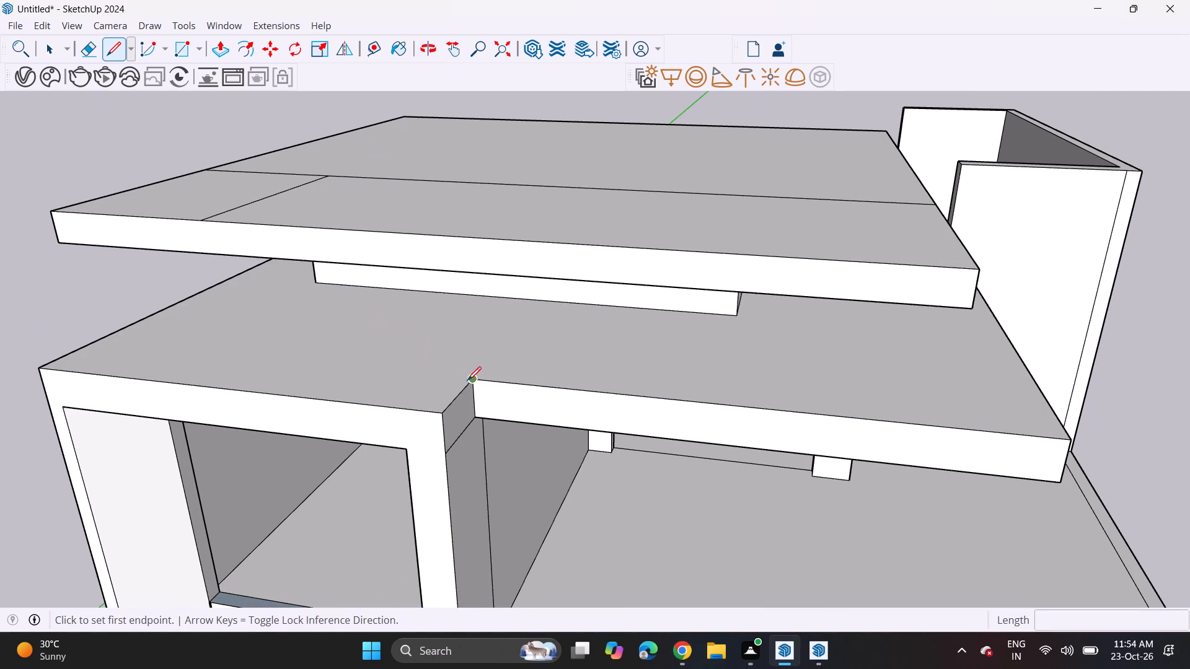
{"action": "left_click", "coordinate": [475, 383]}
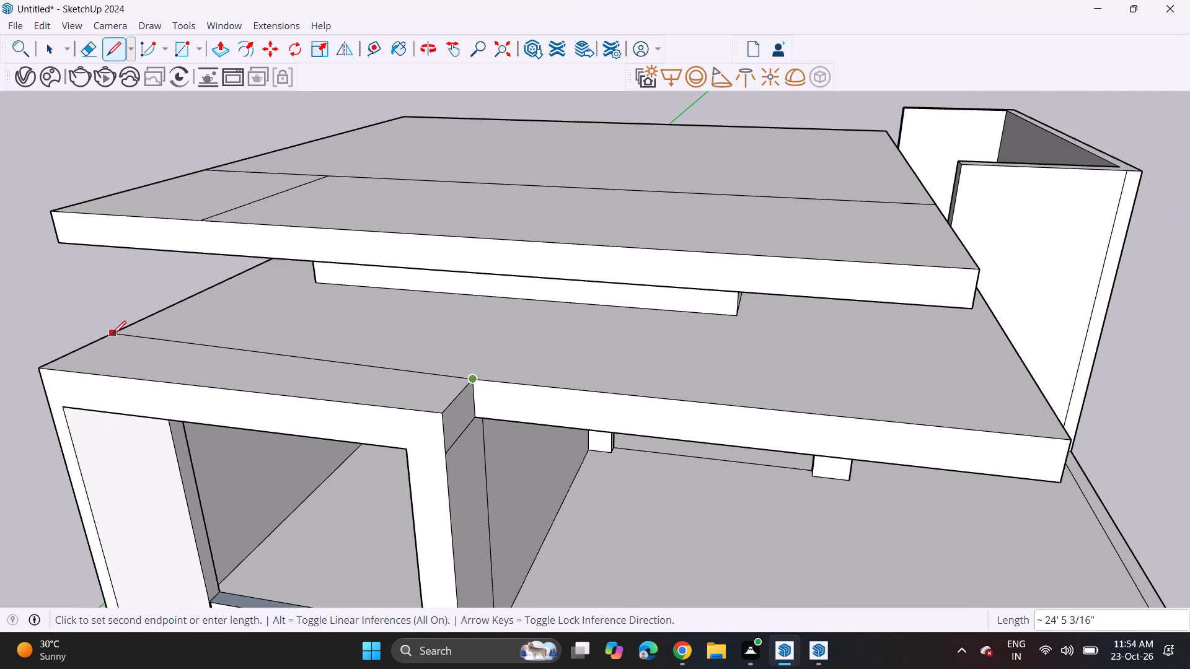
{"action": "left_click", "coordinate": [95, 341]}
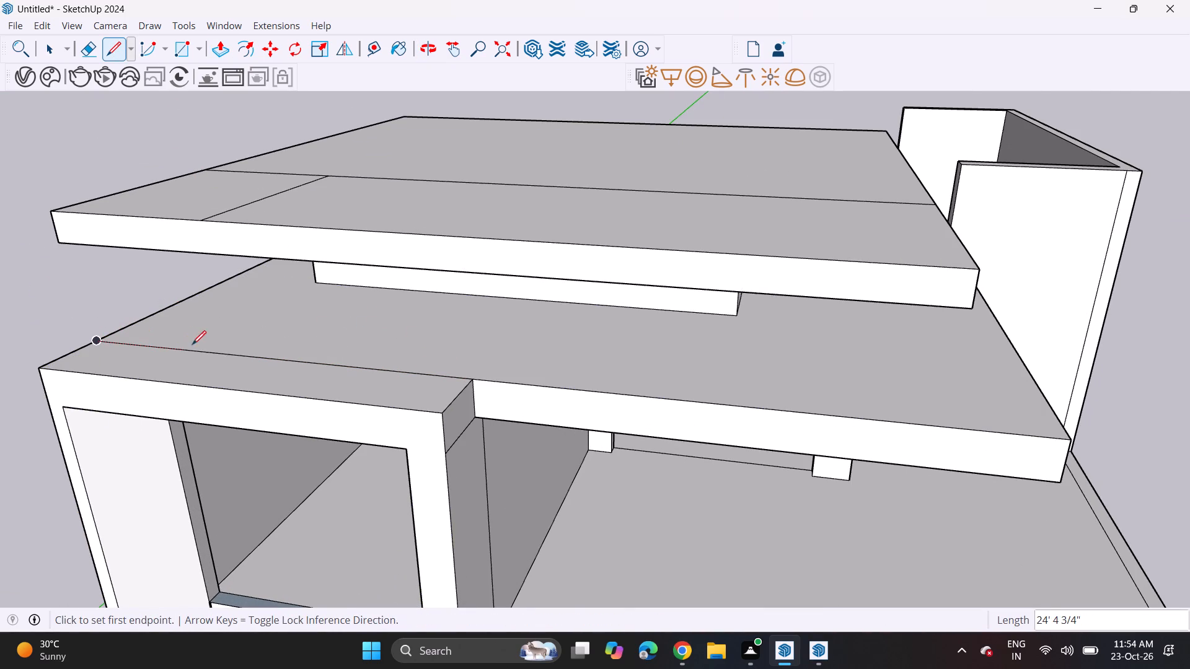
Pull the strip above the front frame up about 3' 6 3/8" to form a raised parapet.
{"action": "scroll", "coordinate": [478, 368], "scroll_direction": "up", "scroll_amount": 5}
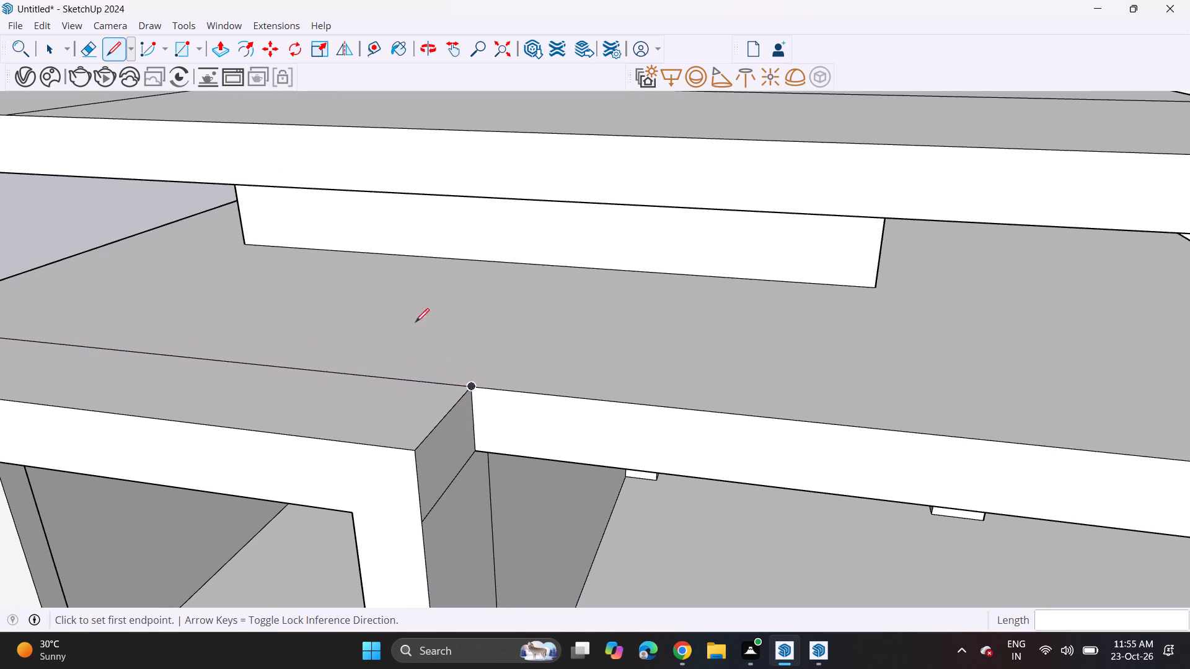
{"action": "left_click", "coordinate": [217, 42]}
{"action": "left_click", "coordinate": [291, 403]}
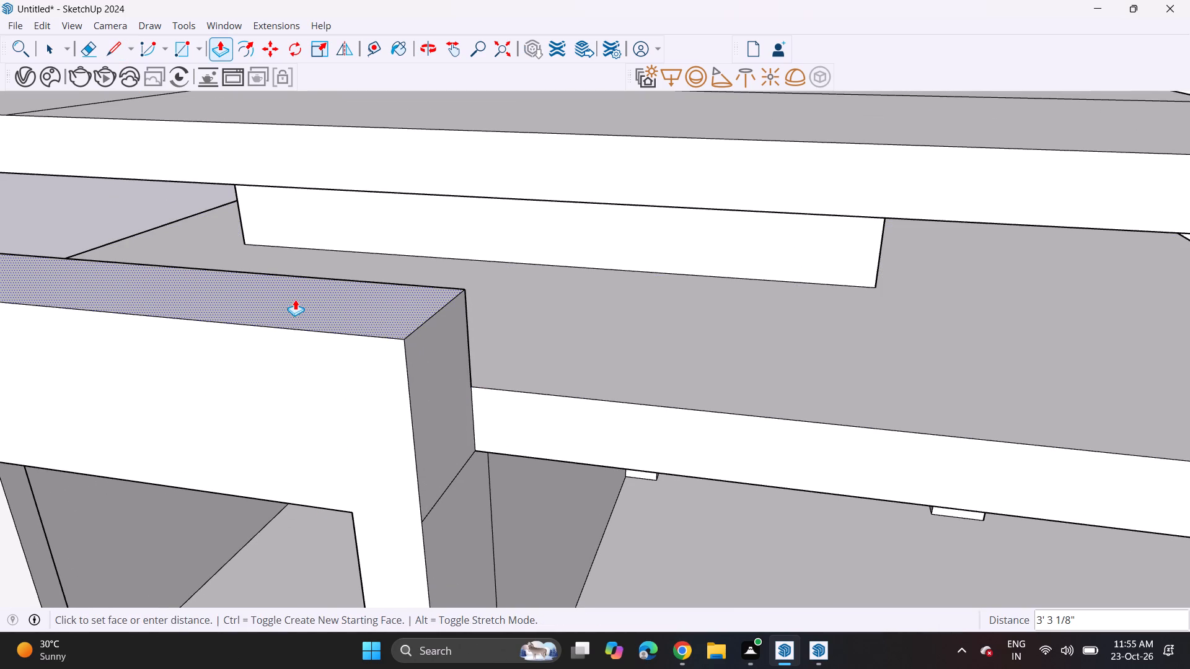
{"action": "left_click", "coordinate": [294, 291]}
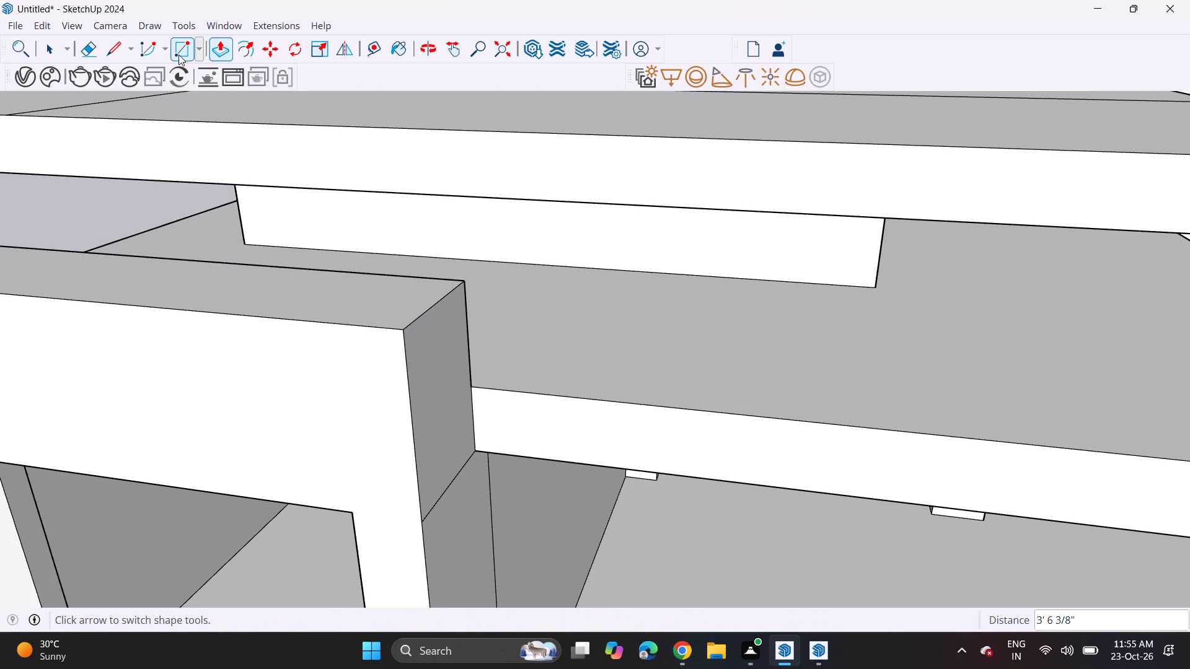
Draw a rectangle about 24' 3" by 6' 1/2" on the lower roof slab beside the raised frame, set back from the slab's front edge.
{"action": "left_click", "coordinate": [178, 55]}
{"action": "middle_click_drag", "start_coordinate": [392, 383], "coordinate": [266, 412]}
{"action": "scroll", "coordinate": [434, 359], "scroll_direction": "up", "scroll_amount": 3}
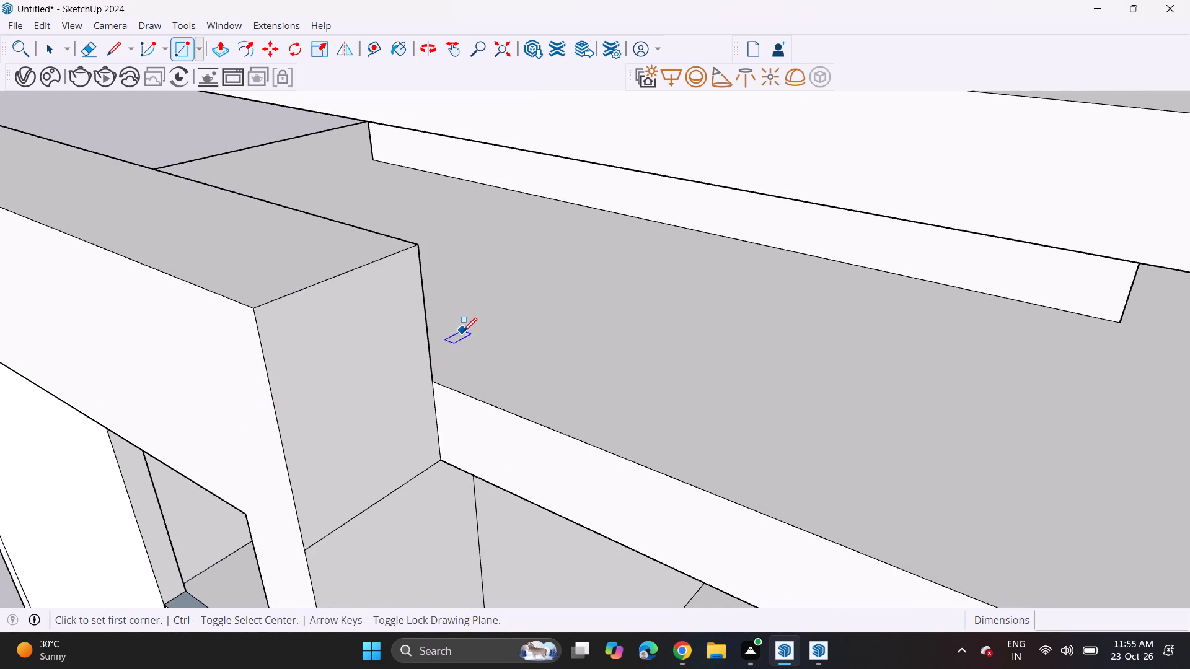
{"action": "left_click", "coordinate": [484, 351]}
{"action": "scroll", "coordinate": [593, 377], "scroll_direction": "down", "scroll_amount": 6}
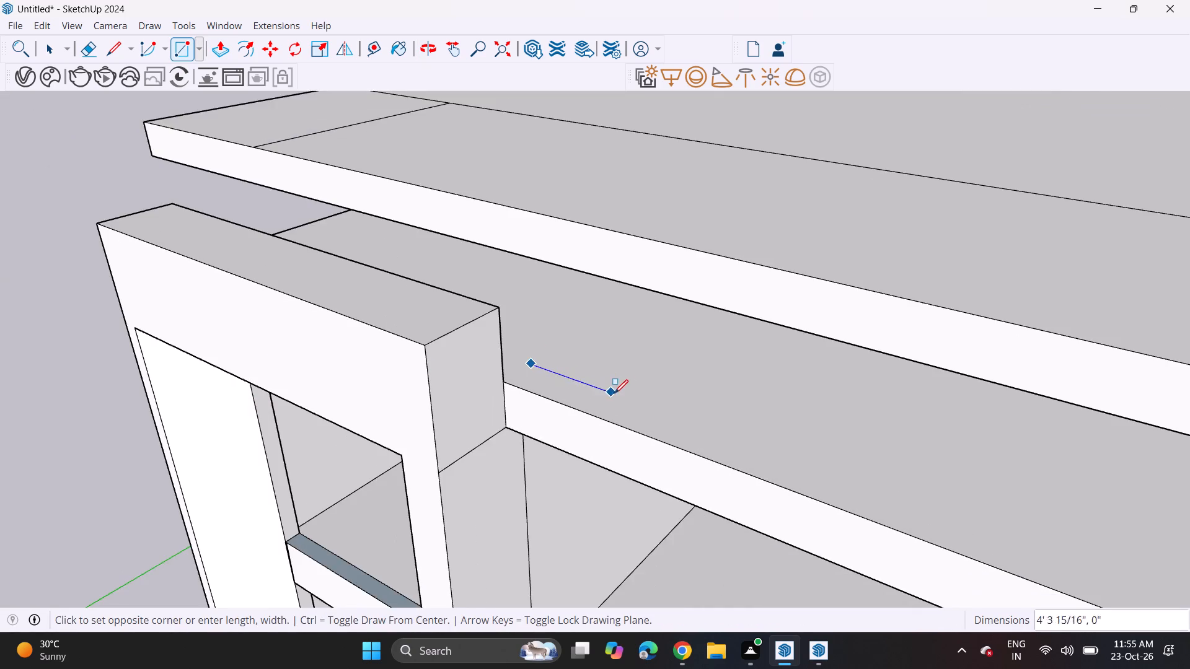
{"action": "middle_click_drag", "start_coordinate": [619, 394], "coordinate": [257, 305]}
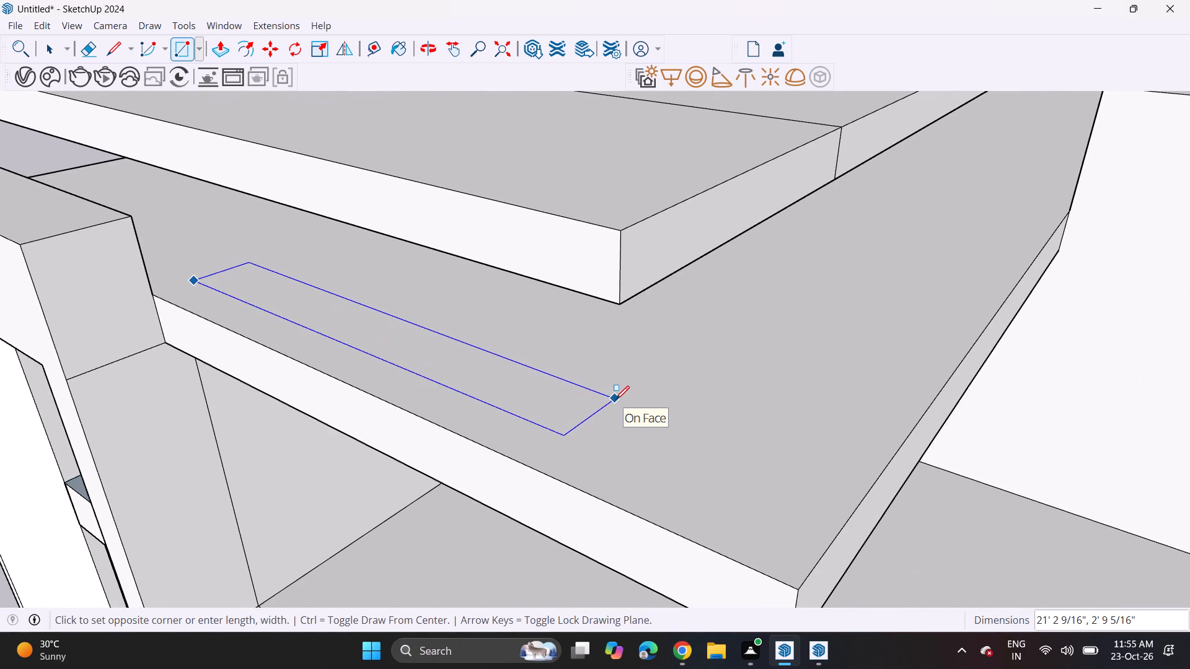
{"action": "middle_click_drag", "start_coordinate": [657, 405], "coordinate": [806, 393]}
{"action": "scroll", "coordinate": [823, 367], "scroll_direction": "up", "scroll_amount": 1}
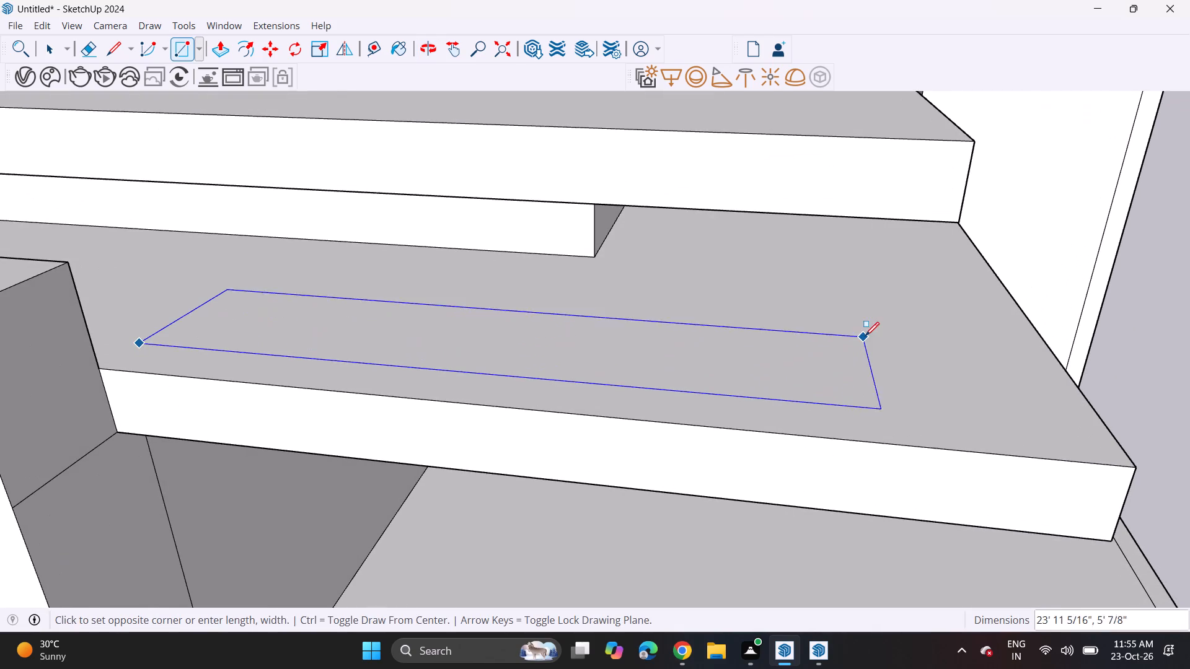
{"action": "left_click", "coordinate": [869, 326]}
Pull the new rectangle up 3' 6 3/8" to match the height of the raised front frame.
{"action": "left_click", "coordinate": [213, 51]}
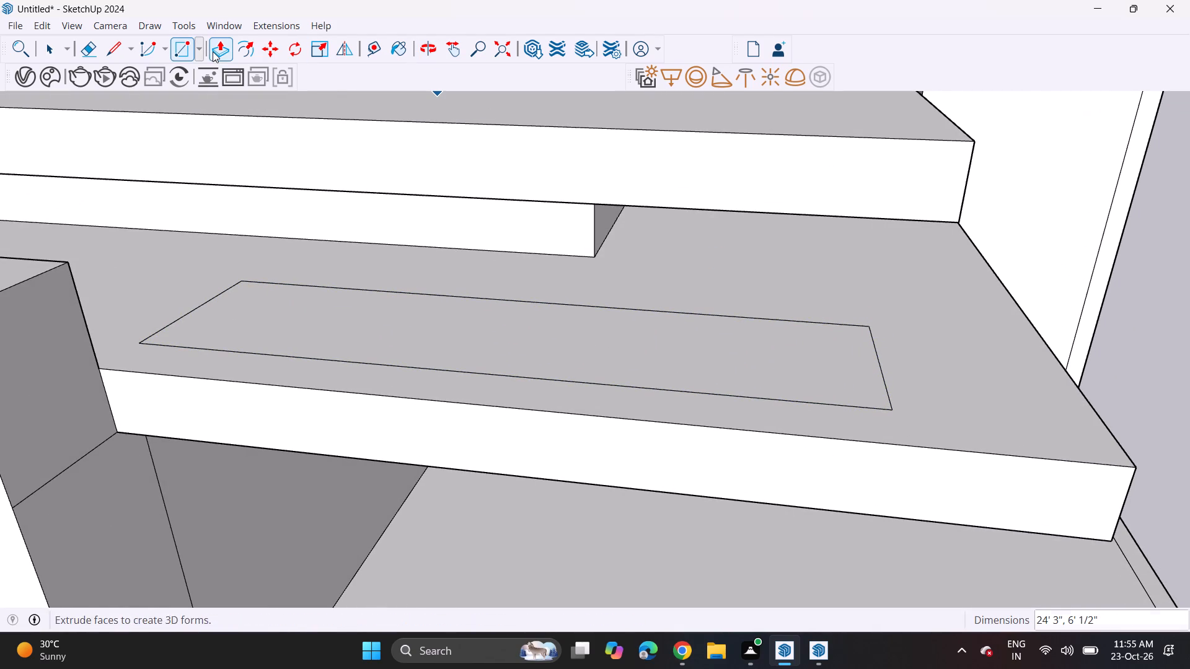
{"action": "left_click", "coordinate": [277, 340]}
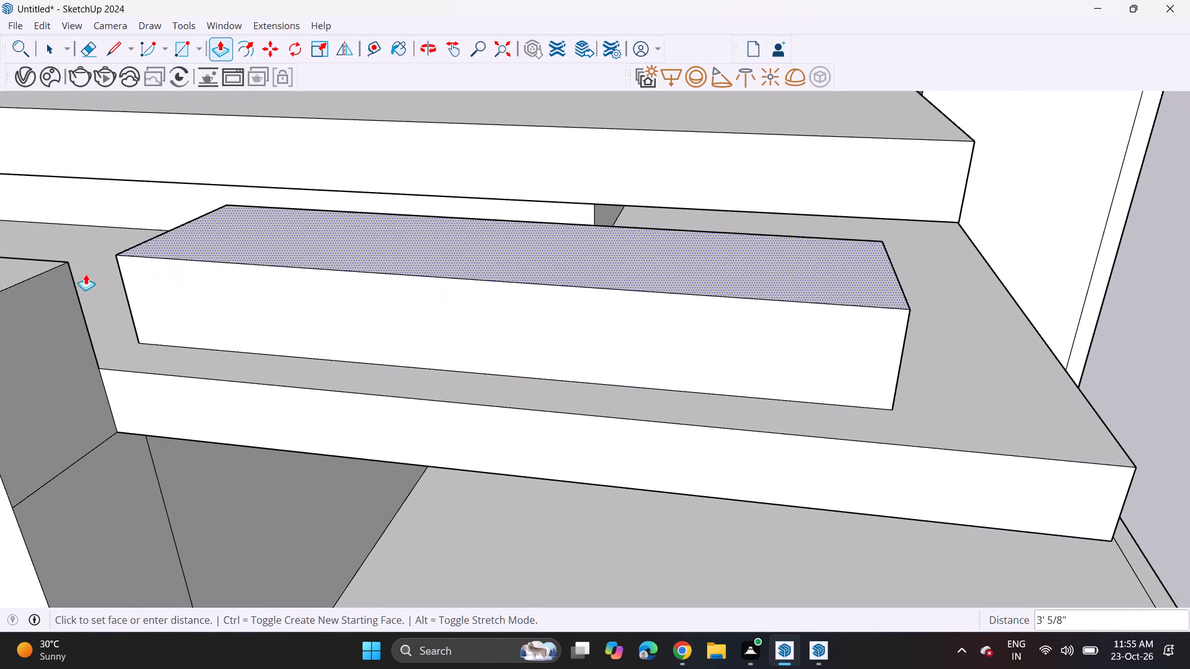
{"action": "left_click", "coordinate": [56, 263]}
Pull the back face of the raised front frame about 1' 11" rearward to meet the new parapet block.
{"action": "middle_click_drag", "start_coordinate": [114, 301], "coordinate": [178, 431]}
{"action": "middle_click_drag", "start_coordinate": [213, 574], "coordinate": [0, 479]}
{"action": "scroll", "coordinate": [19, 529], "scroll_direction": "up", "scroll_amount": 1}
{"action": "scroll", "coordinate": [190, 301], "scroll_direction": "up", "scroll_amount": 4}
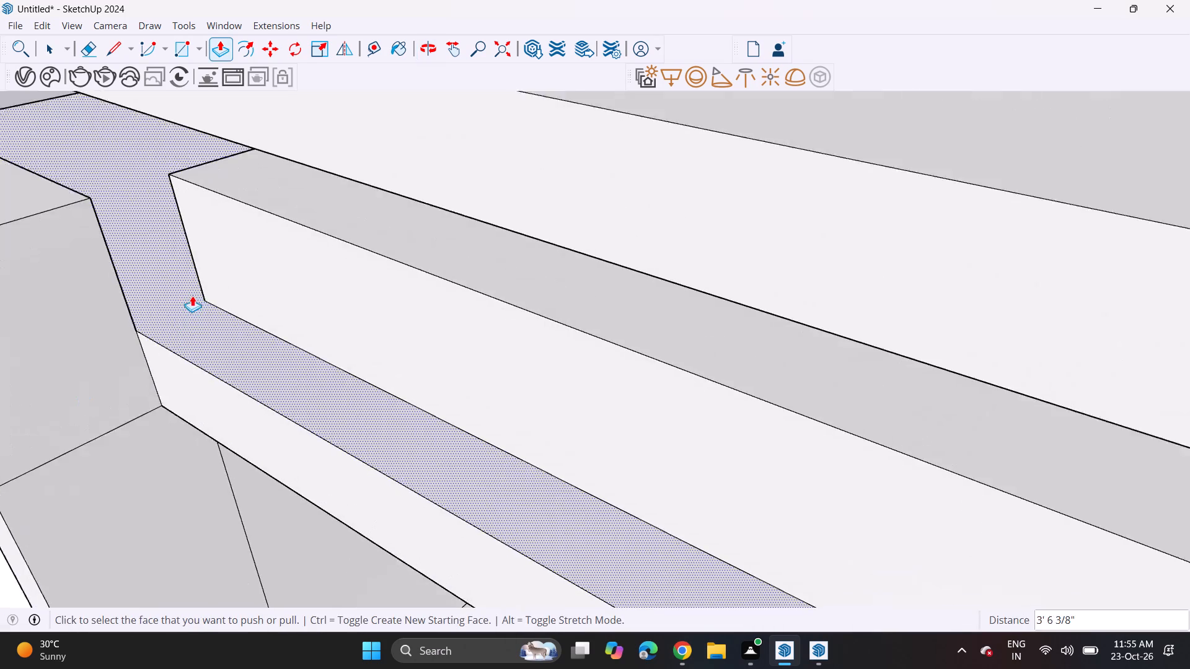
{"action": "scroll", "coordinate": [169, 295], "scroll_direction": "up", "scroll_amount": 1}
{"action": "middle_click_drag", "start_coordinate": [263, 295], "coordinate": [542, 273]}
{"action": "scroll", "coordinate": [617, 246], "scroll_direction": "down", "scroll_amount": 19}
{"action": "middle_click_drag", "start_coordinate": [76, 334], "coordinate": [283, 334]}
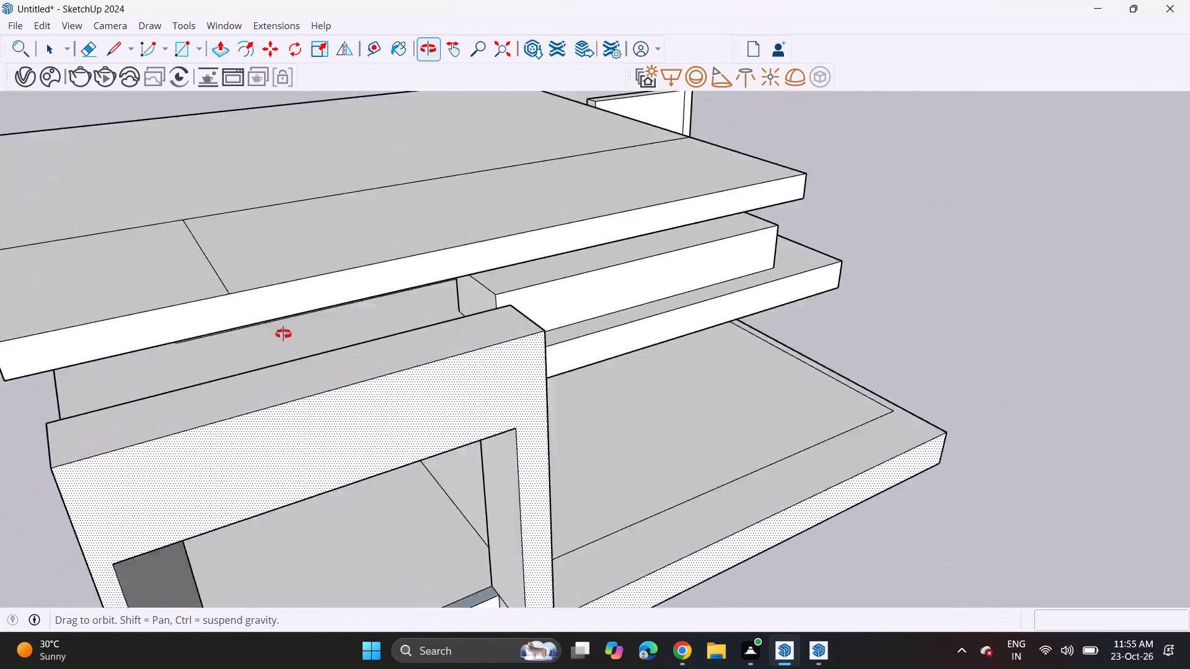
{"action": "middle_click_drag", "start_coordinate": [283, 334], "coordinate": [596, 271]}
{"action": "left_click", "coordinate": [827, 272]}
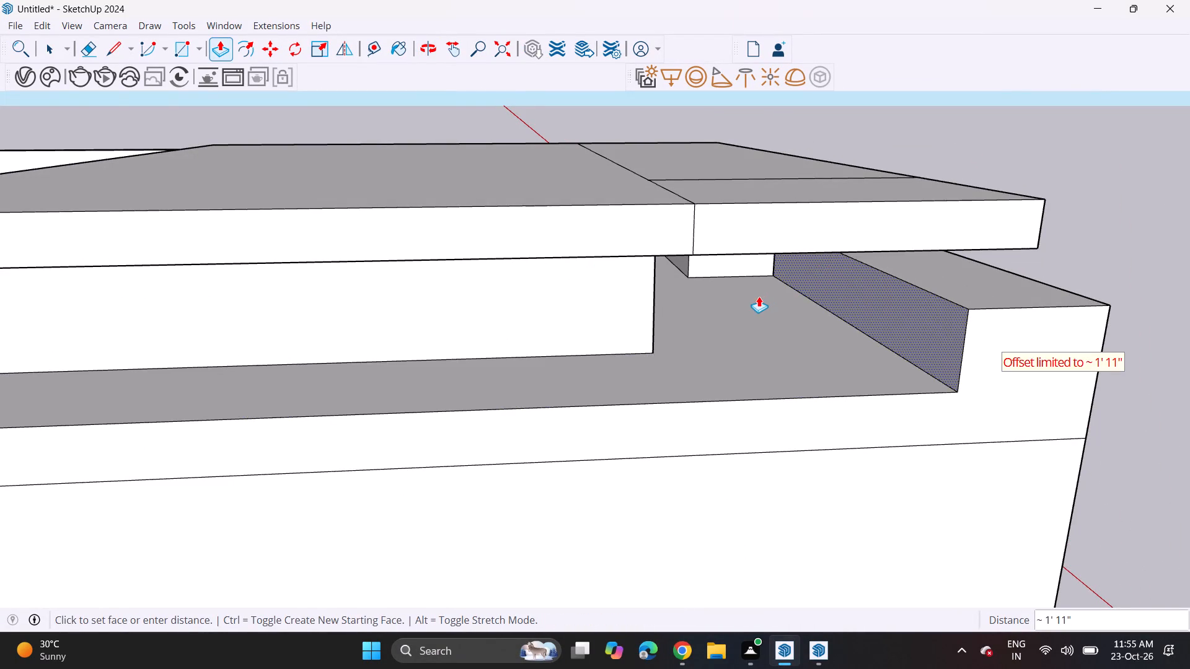
{"action": "left_click", "coordinate": [757, 297]}
Lower the top face of the U-shaped wall at the right end of the villa by about 4' 1".
{"action": "middle_click_drag", "start_coordinate": [860, 293], "coordinate": [302, 230]}
{"action": "scroll", "coordinate": [313, 231], "scroll_direction": "up", "scroll_amount": 1}
{"action": "scroll", "coordinate": [316, 251], "scroll_direction": "down", "scroll_amount": 5}
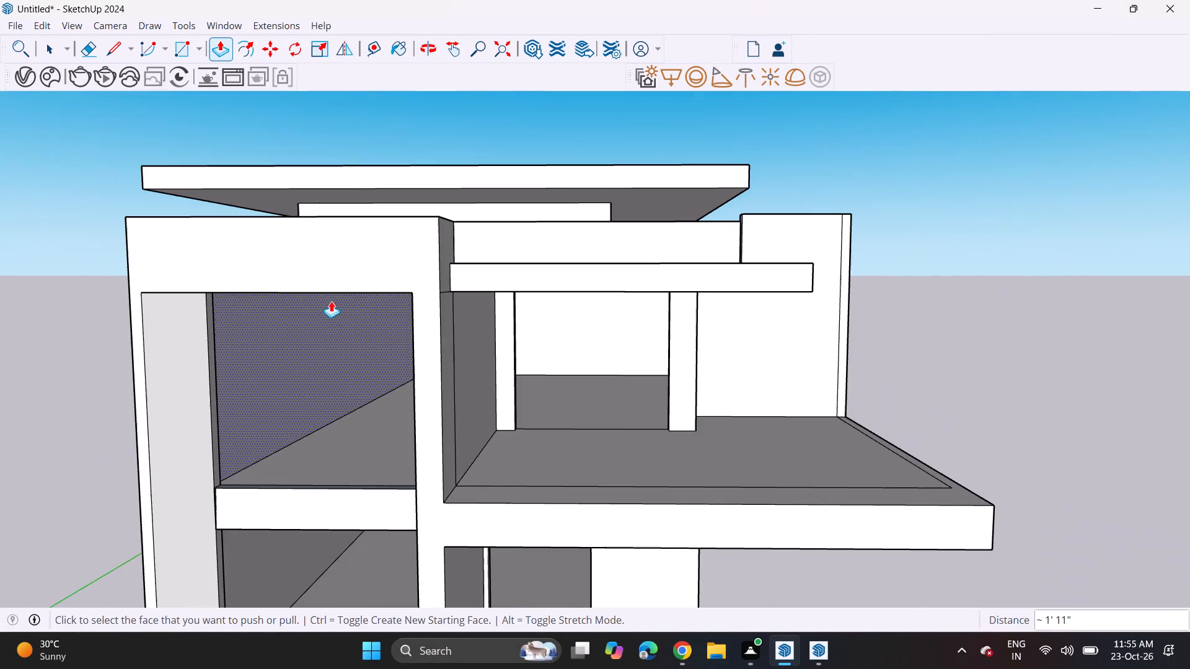
{"action": "middle_click_drag", "start_coordinate": [370, 358], "coordinate": [379, 331]}
{"action": "scroll", "coordinate": [379, 331], "scroll_direction": "down", "scroll_amount": 5}
{"action": "middle_click_drag", "start_coordinate": [389, 364], "coordinate": [408, 367]}
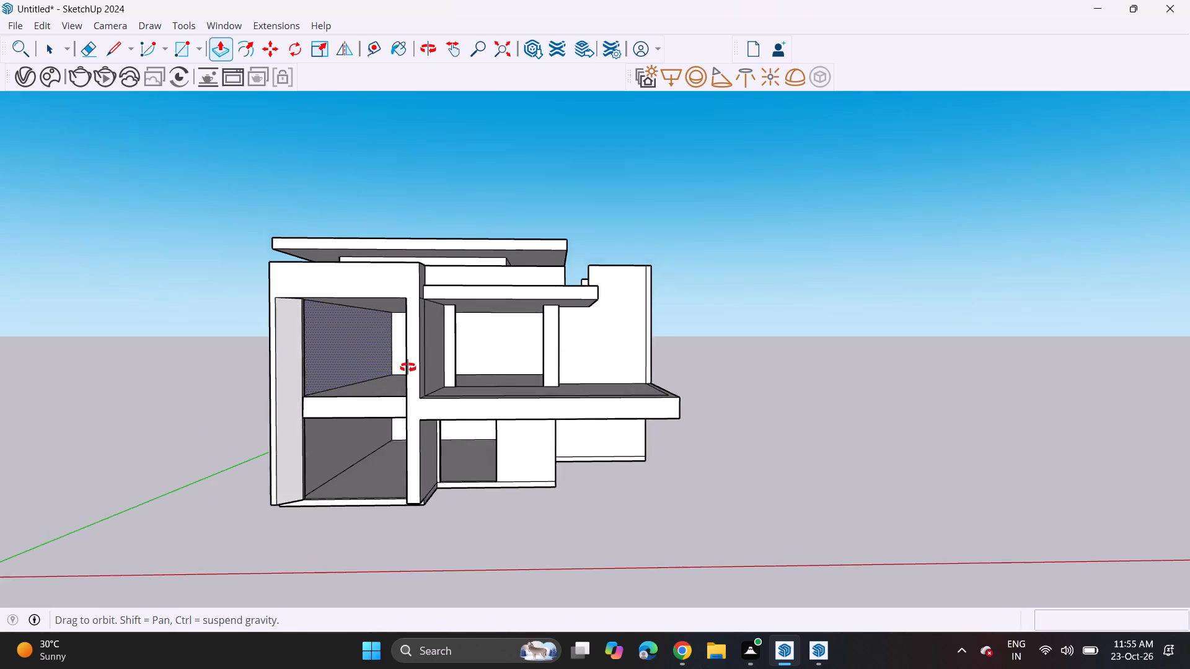
{"action": "middle_click_drag", "start_coordinate": [408, 367], "coordinate": [490, 395]}
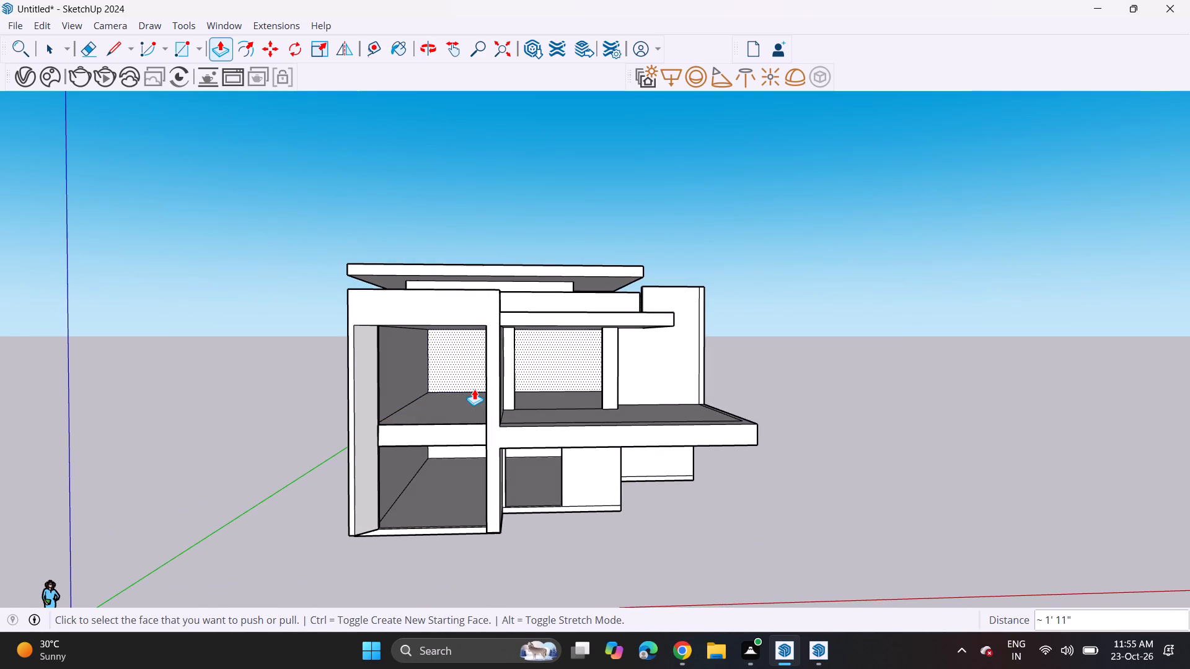
{"action": "middle_click_drag", "start_coordinate": [632, 329], "coordinate": [623, 315]}
{"action": "scroll", "coordinate": [626, 322], "scroll_direction": "up", "scroll_amount": 1}
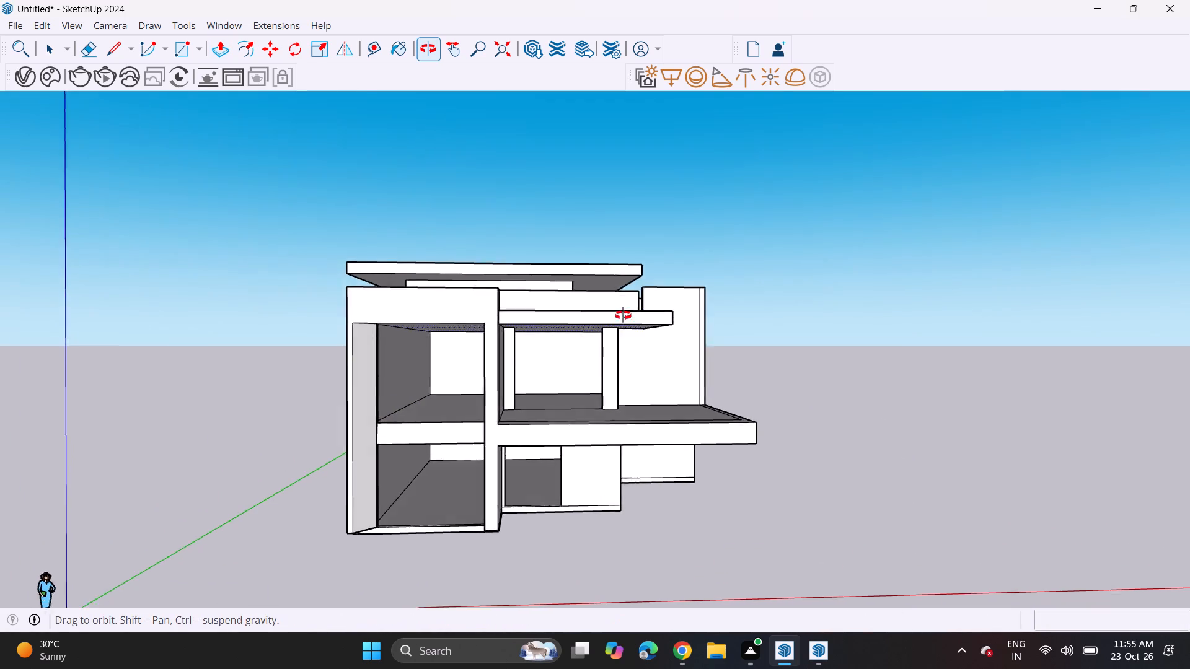
{"action": "middle_click_drag", "start_coordinate": [623, 315], "coordinate": [547, 369]}
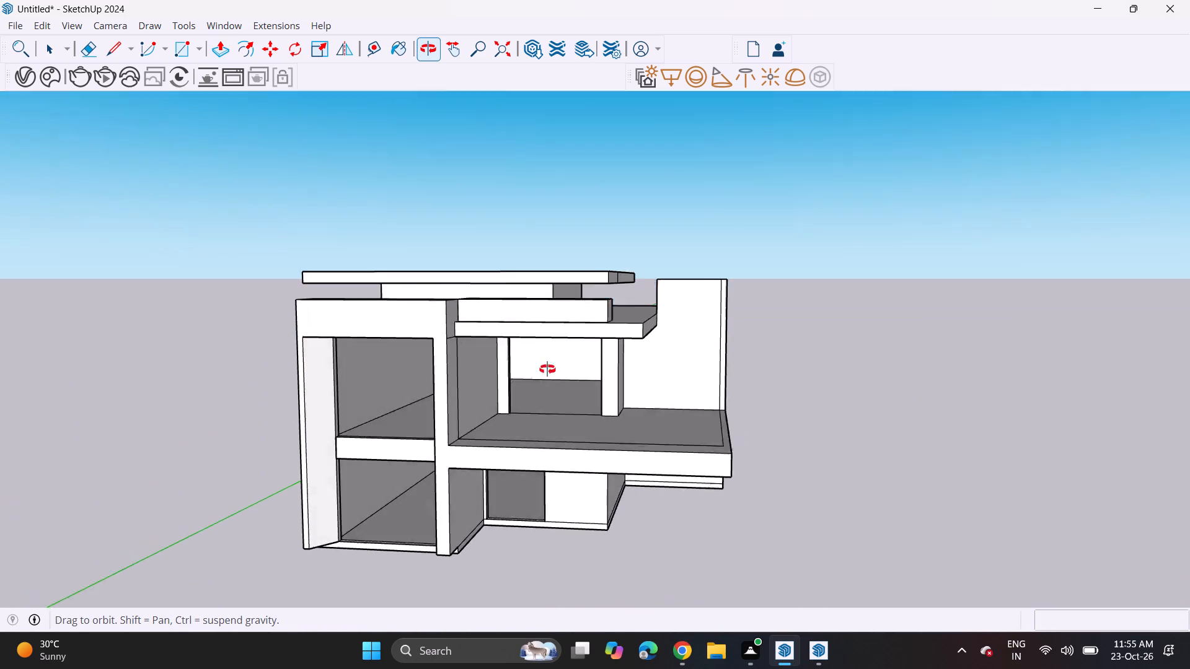
{"action": "middle_click_drag", "start_coordinate": [547, 369], "coordinate": [544, 380]}
{"action": "scroll", "coordinate": [693, 269], "scroll_direction": "up", "scroll_amount": 4}
{"action": "left_click", "coordinate": [756, 277]}
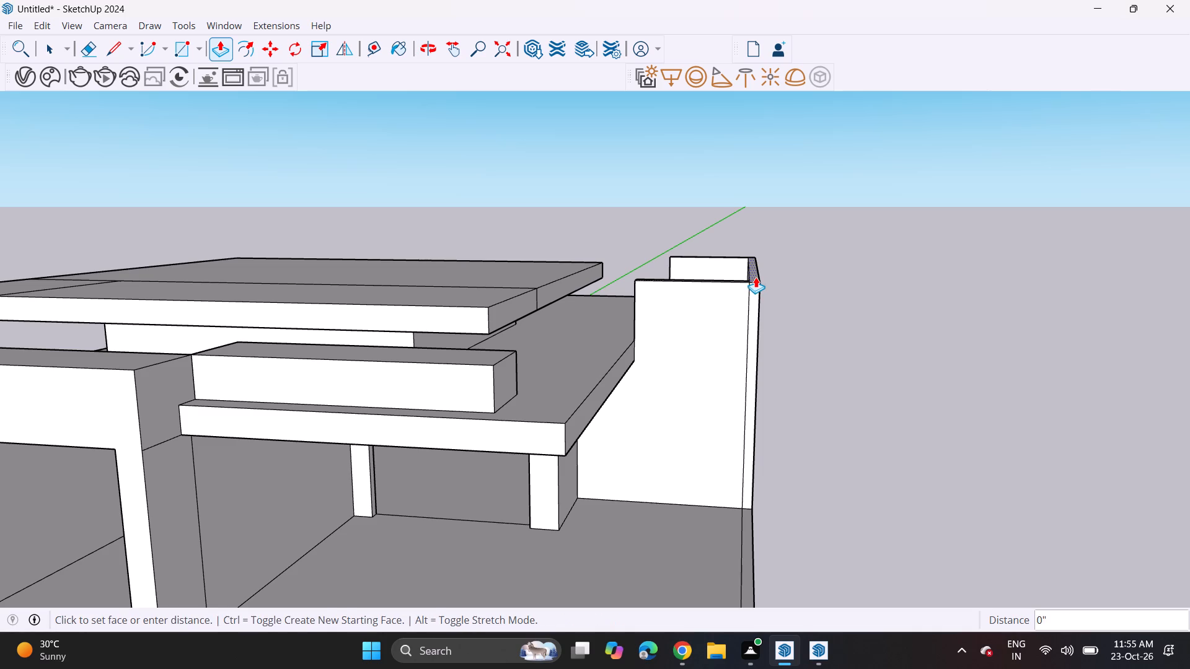
{"action": "left_click", "coordinate": [754, 312]}
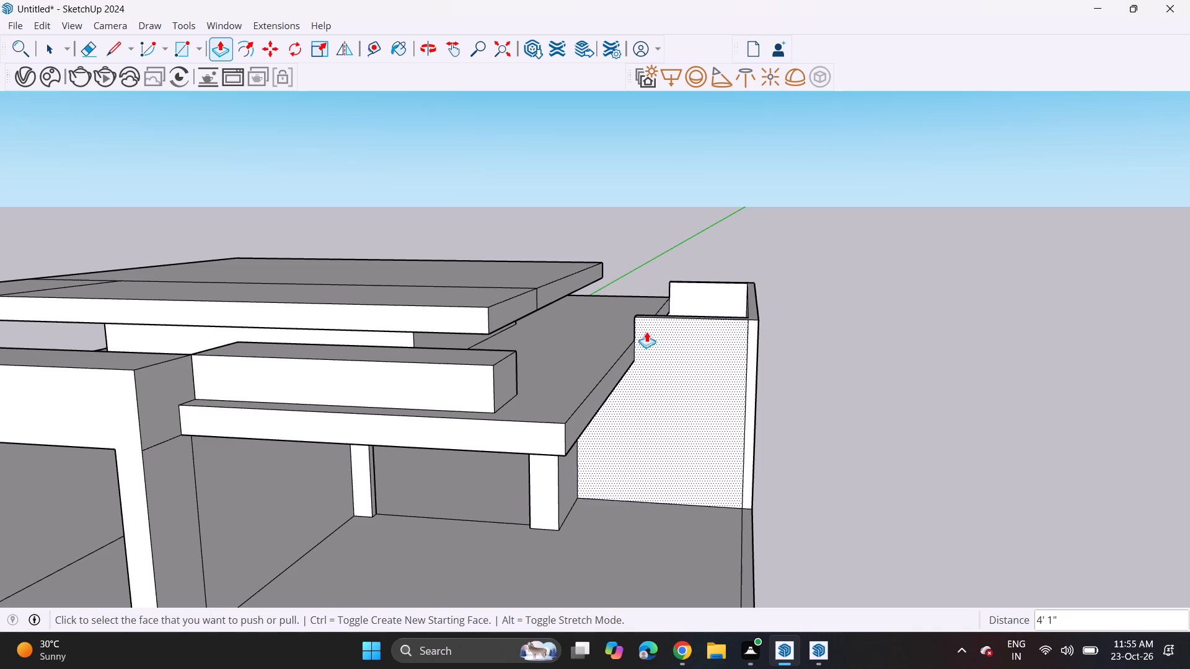
Extend the lower roof slab's right end face about 12' 6" to the inside of the U-shaped end wall, covering the opening.
{"action": "middle_click_drag", "start_coordinate": [566, 317], "coordinate": [540, 284]}
{"action": "scroll", "coordinate": [566, 317], "scroll_direction": "up", "scroll_amount": 1}
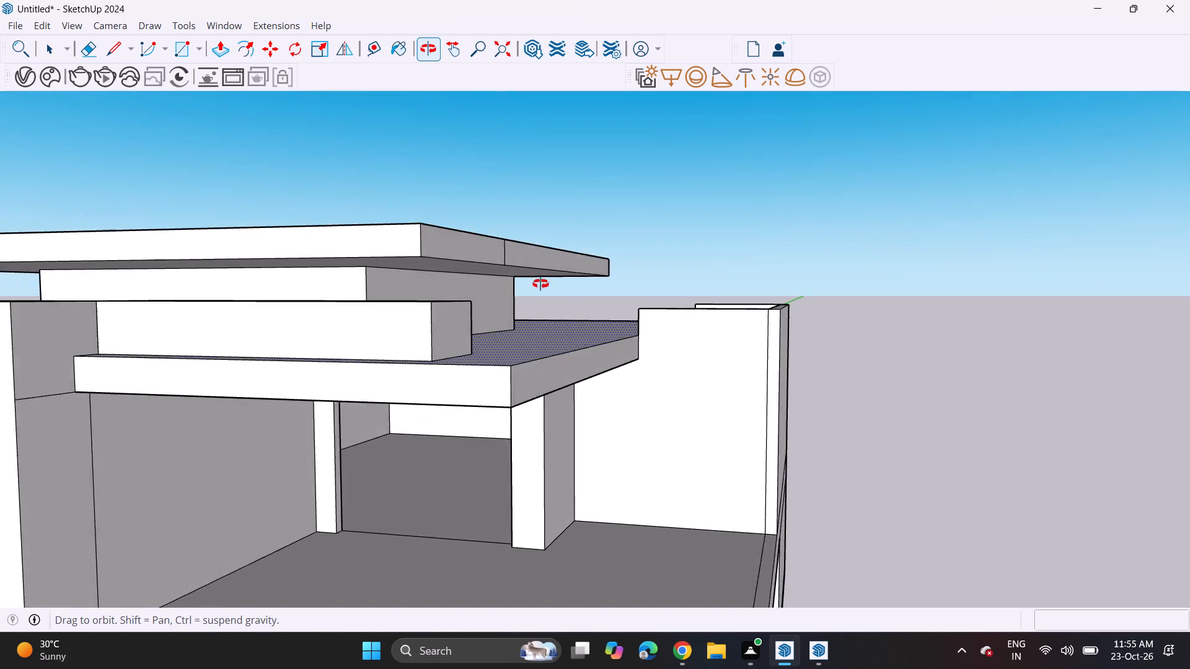
{"action": "middle_click_drag", "start_coordinate": [540, 284], "coordinate": [550, 447]}
{"action": "middle_click_drag", "start_coordinate": [806, 206], "coordinate": [678, 222]}
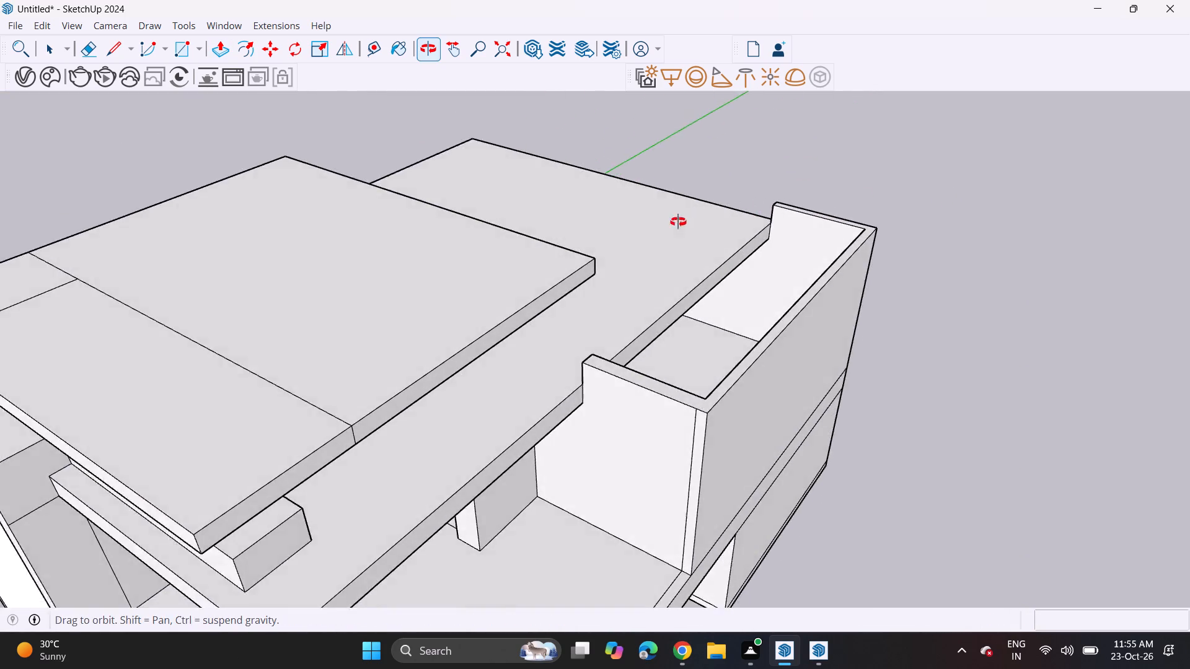
{"action": "middle_click_drag", "start_coordinate": [678, 222], "coordinate": [666, 249]}
{"action": "scroll", "coordinate": [683, 314], "scroll_direction": "up", "scroll_amount": 3}
{"action": "left_click", "coordinate": [683, 314]}
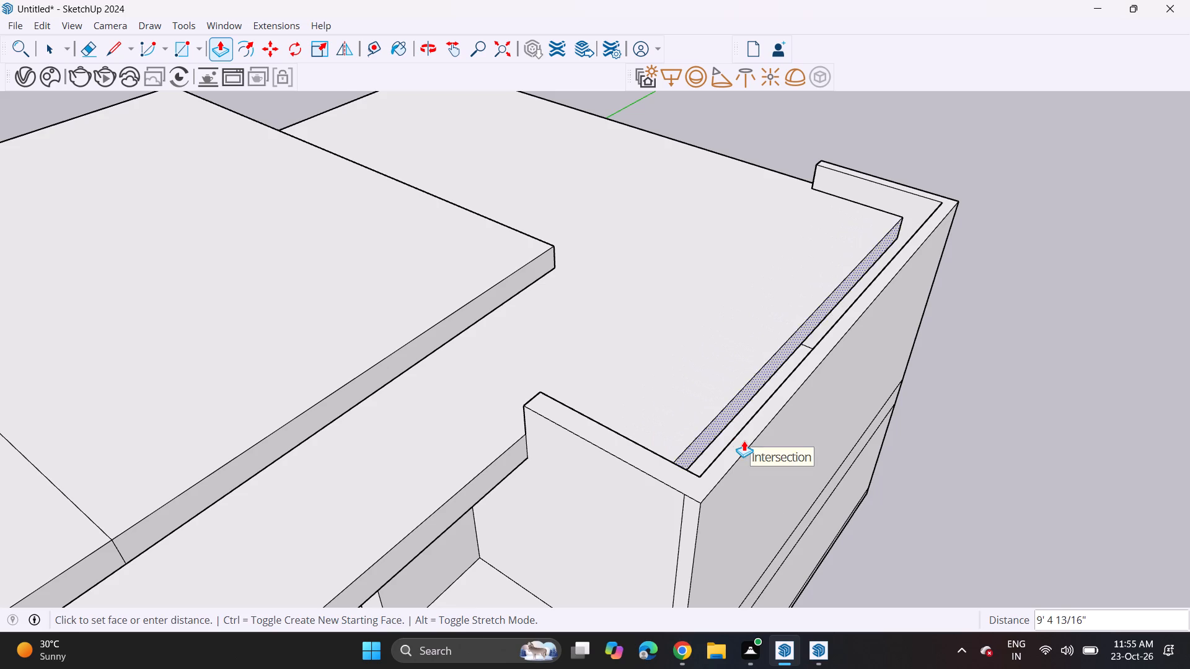
{"action": "left_click", "coordinate": [739, 427]}
{"action": "scroll", "coordinate": [685, 424], "scroll_direction": "up", "scroll_amount": 1}
{"action": "middle_click_drag", "start_coordinate": [687, 422], "coordinate": [834, 312]}
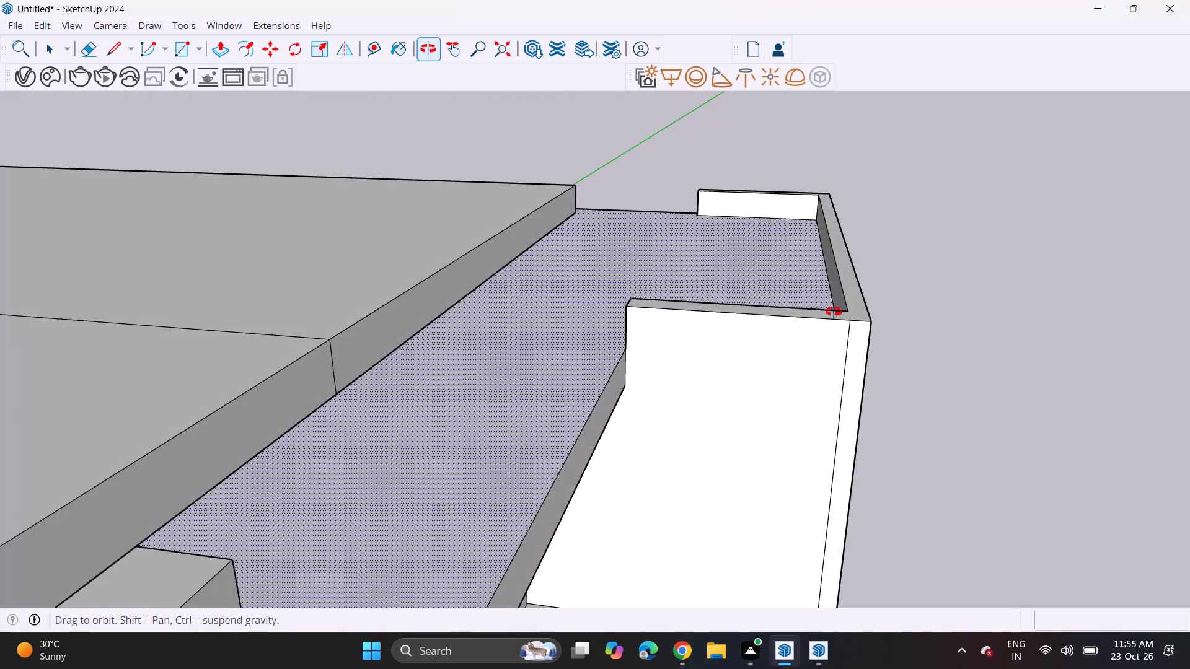
{"action": "middle_click_drag", "start_coordinate": [834, 312], "coordinate": [760, 367]}
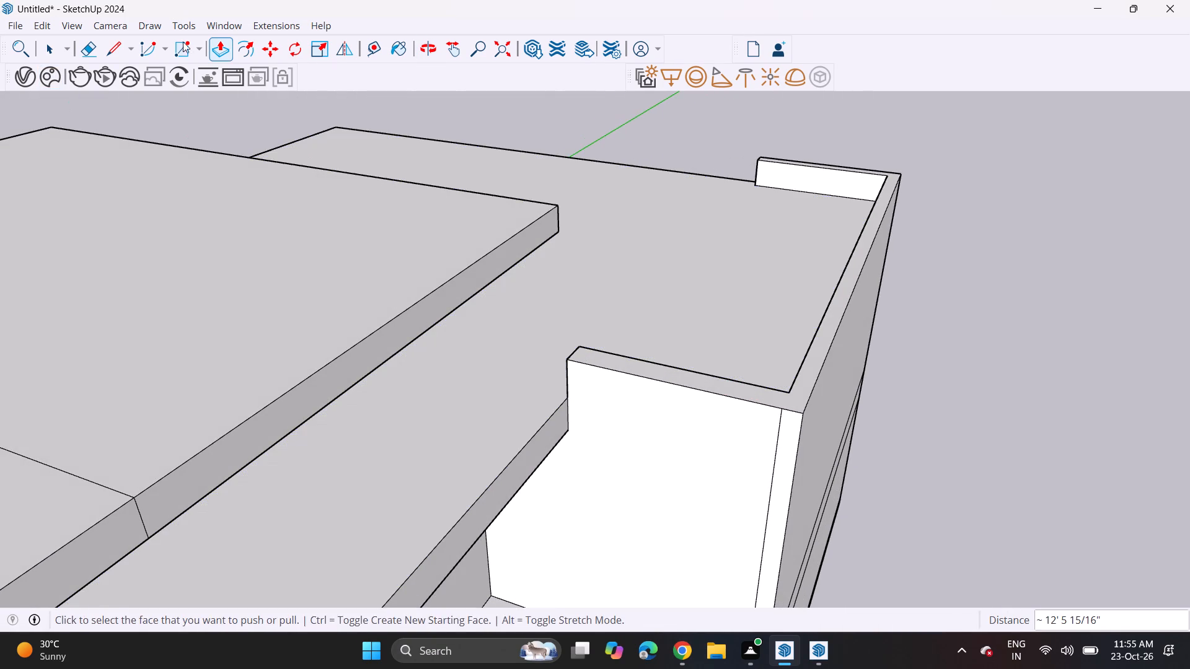
Draw a rectangle about 8' 2" by 31' 2" on the lower roof slab, inside the U-shaped end parapet.
{"action": "left_click", "coordinate": [181, 48]}
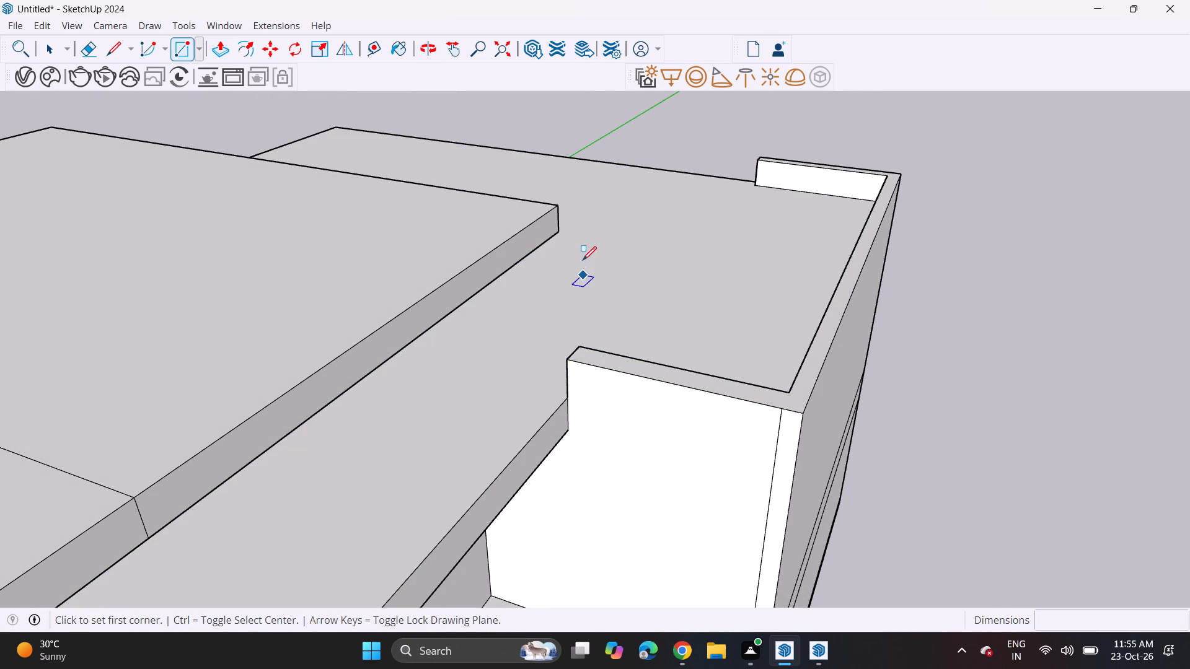
{"action": "middle_click_drag", "start_coordinate": [601, 308], "coordinate": [601, 359]}
{"action": "left_click", "coordinate": [604, 385]}
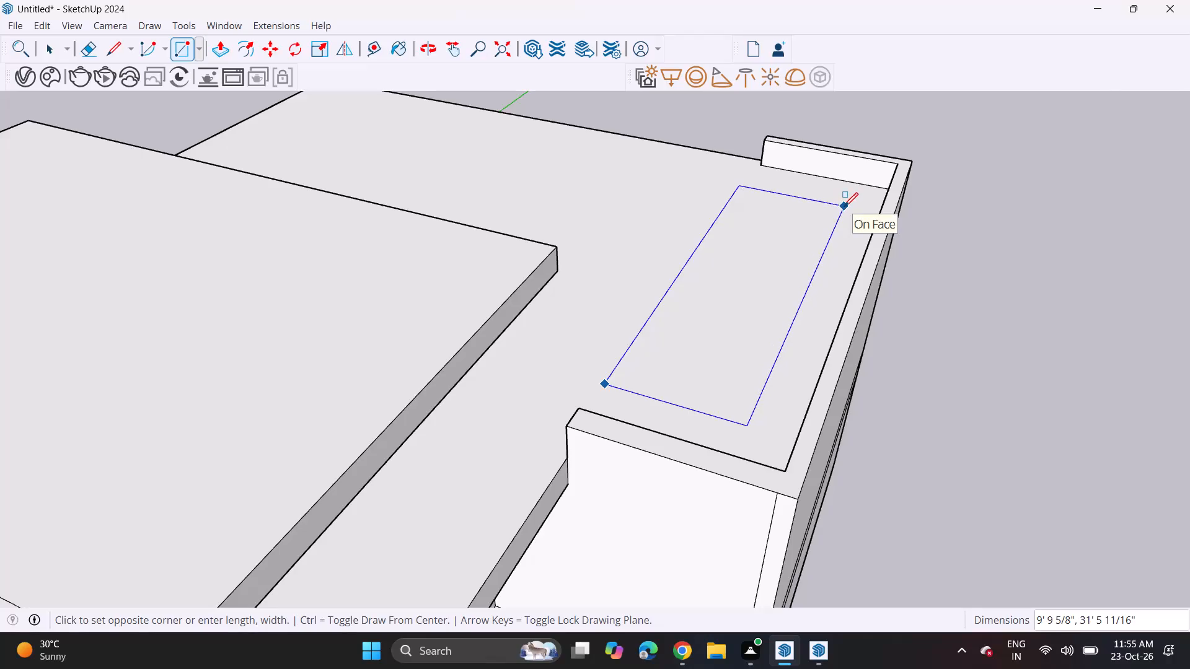
{"action": "left_click", "coordinate": [826, 205]}
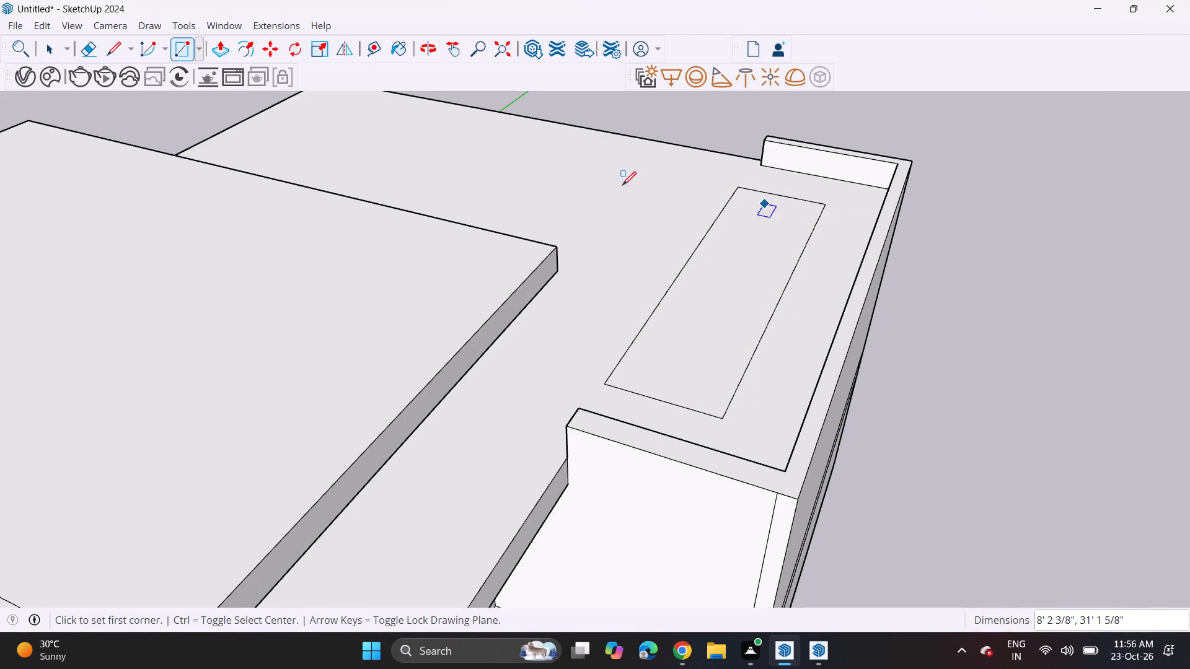
Pull the new rooftop rectangle up about 2' 7" into a block.
{"action": "left_click", "coordinate": [221, 52]}
{"action": "left_click", "coordinate": [726, 367]}
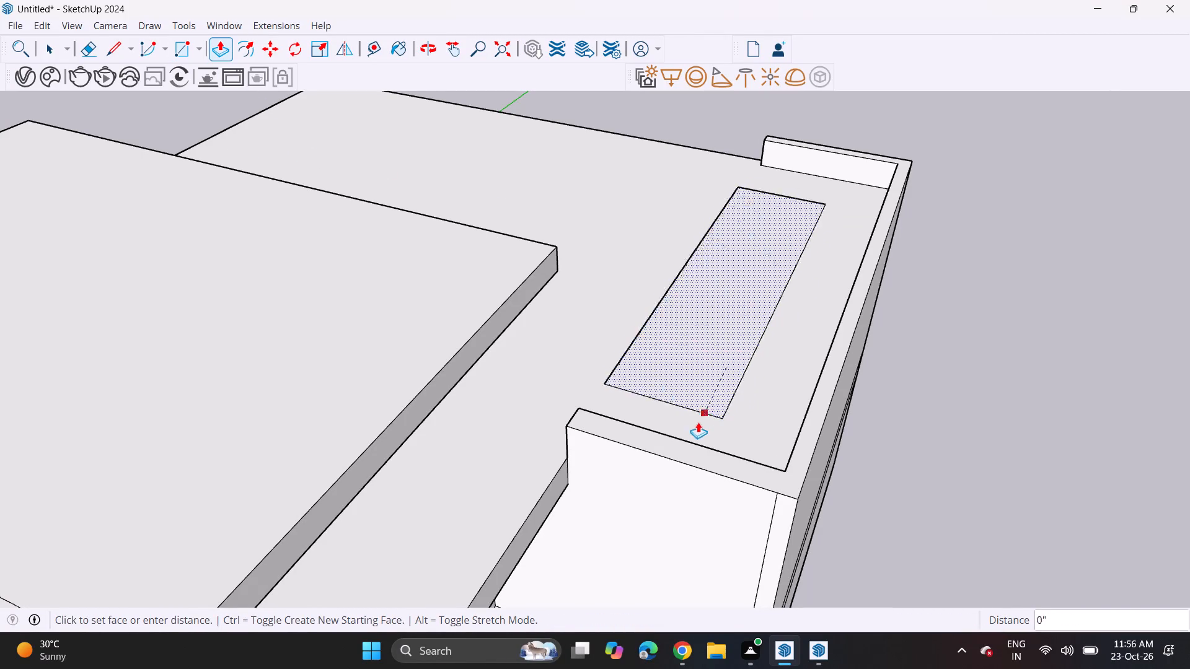
{"action": "left_click", "coordinate": [672, 449]}
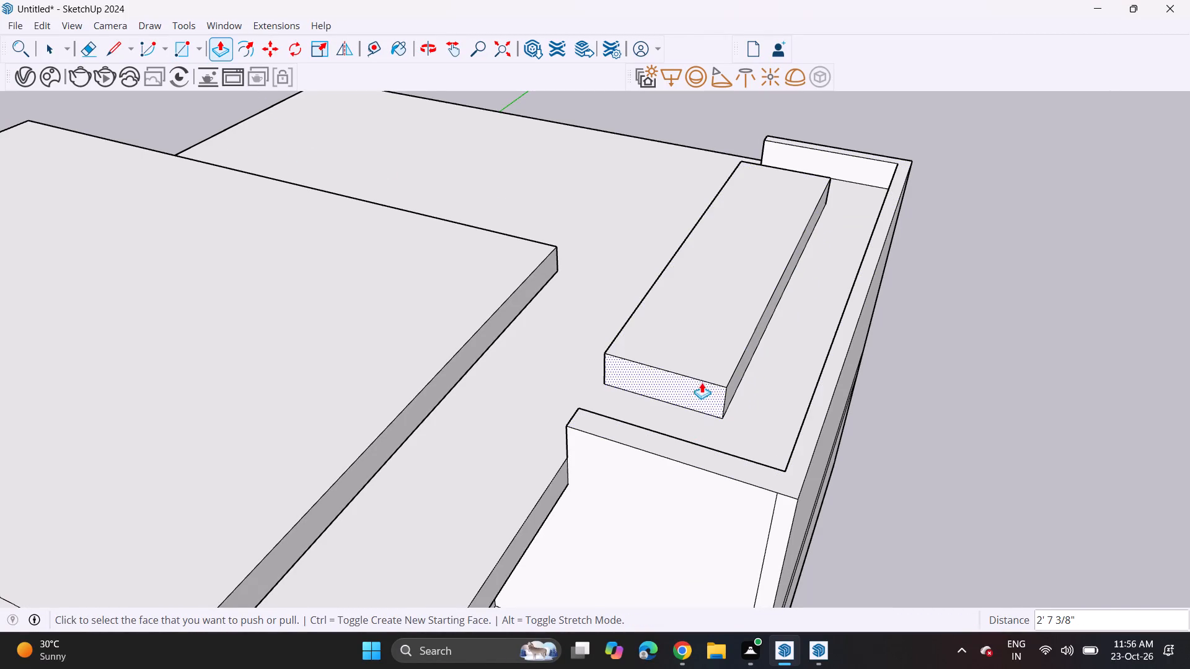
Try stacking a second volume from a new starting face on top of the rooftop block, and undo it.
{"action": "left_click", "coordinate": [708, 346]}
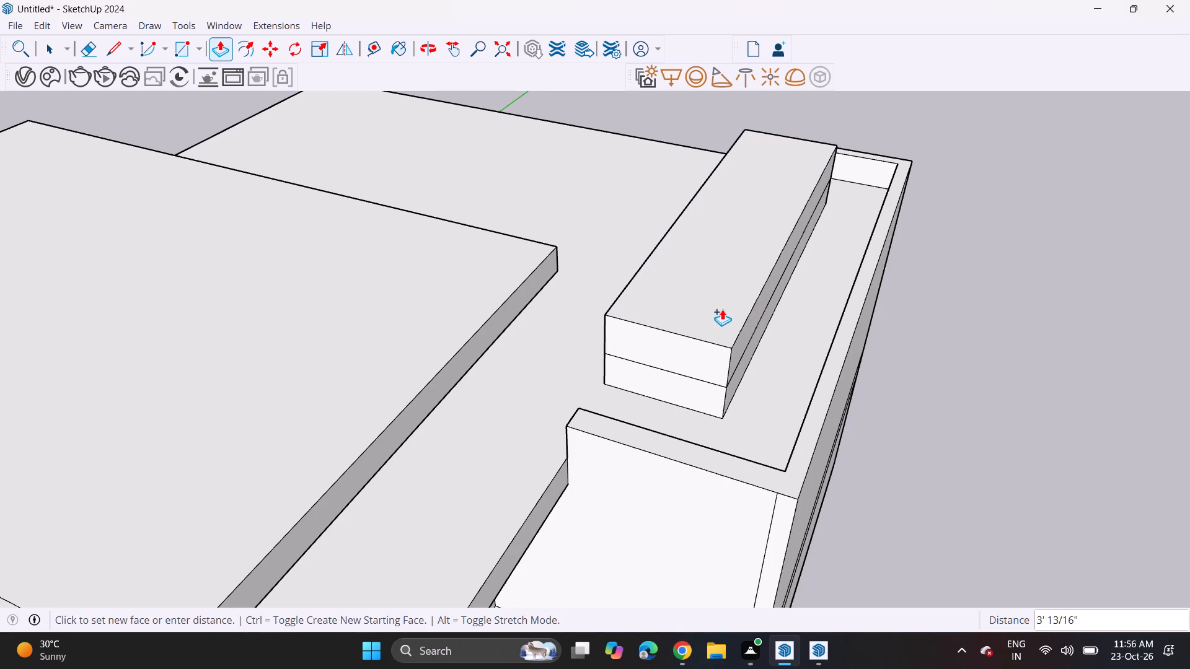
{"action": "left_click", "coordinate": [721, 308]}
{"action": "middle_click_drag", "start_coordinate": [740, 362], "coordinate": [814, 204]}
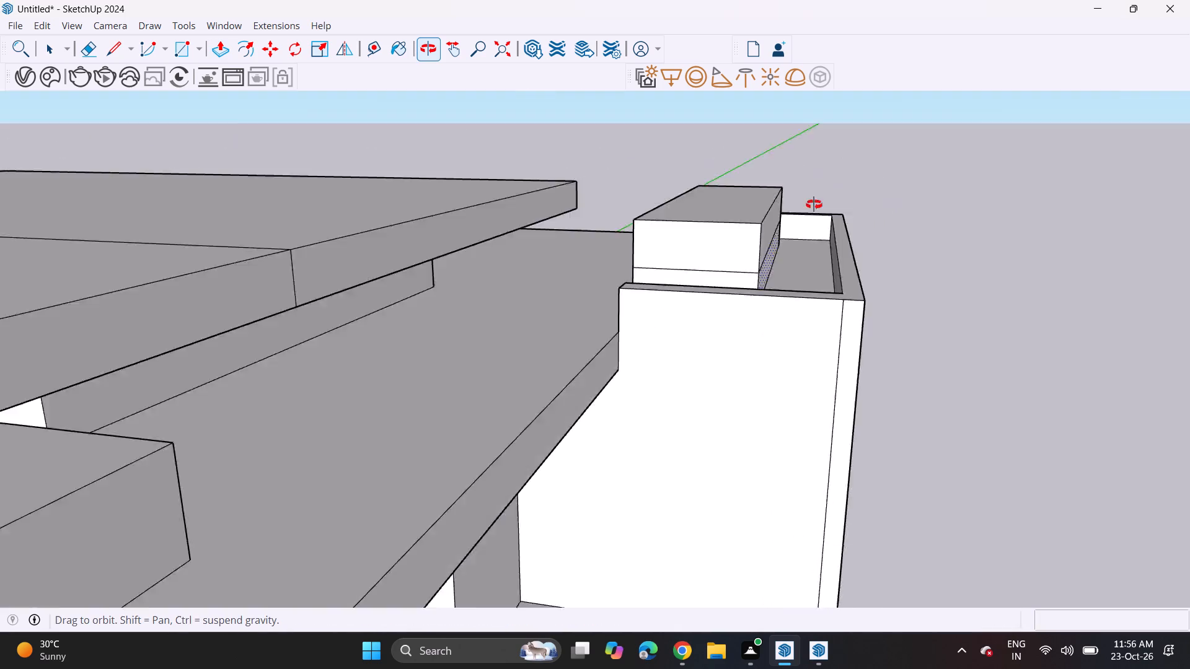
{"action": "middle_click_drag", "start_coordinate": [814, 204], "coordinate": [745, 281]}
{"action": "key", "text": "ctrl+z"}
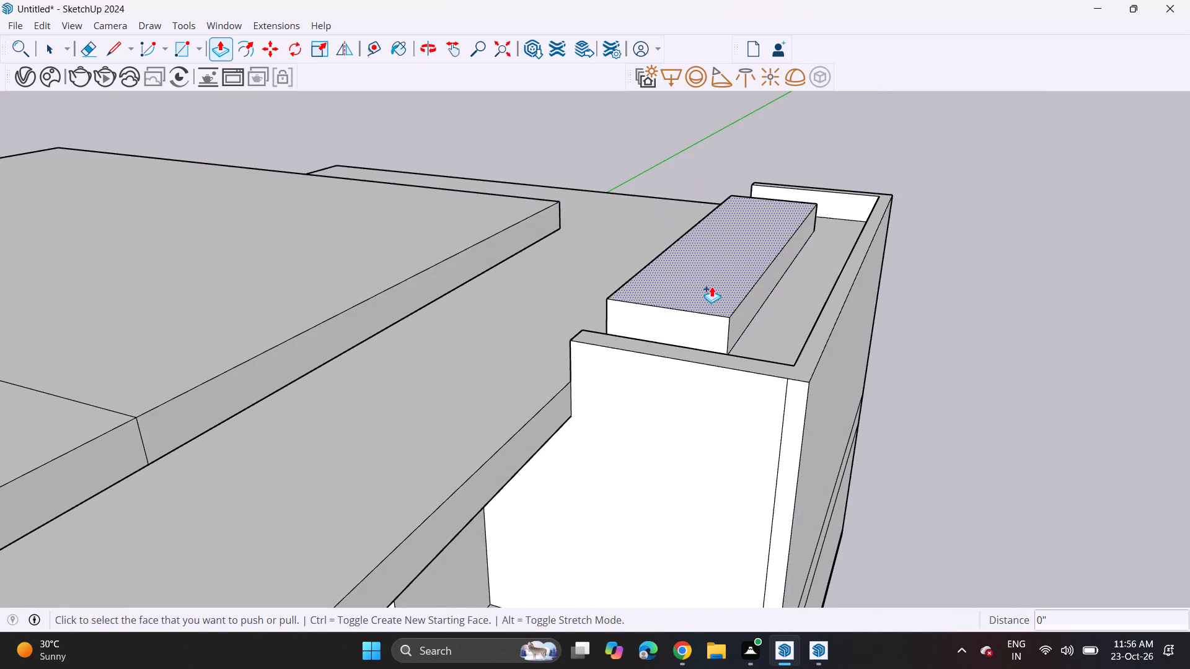
Raise the top face of the rooftop block to roughly double its height.
{"action": "left_click", "coordinate": [712, 286]}
{"action": "left_click", "coordinate": [709, 256]}
Pull a separate cap slab about 1' 9" thick from a new starting face on top of the rooftop block.
{"action": "left_click", "coordinate": [711, 265]}
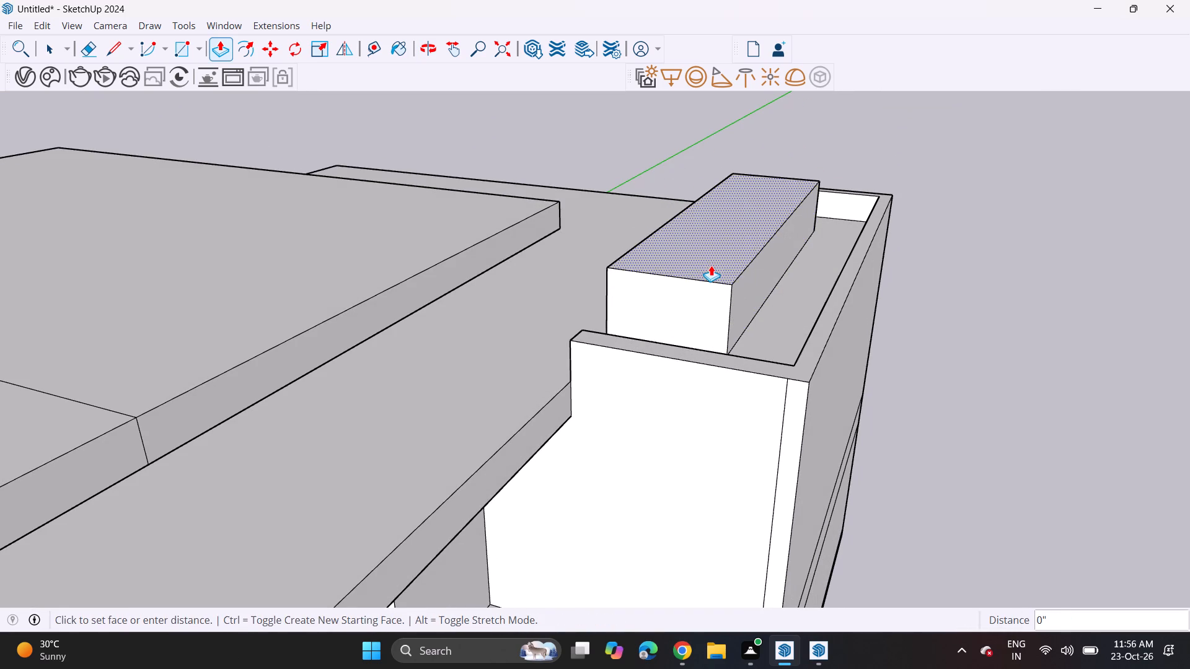
{"action": "left_click", "coordinate": [718, 240]}
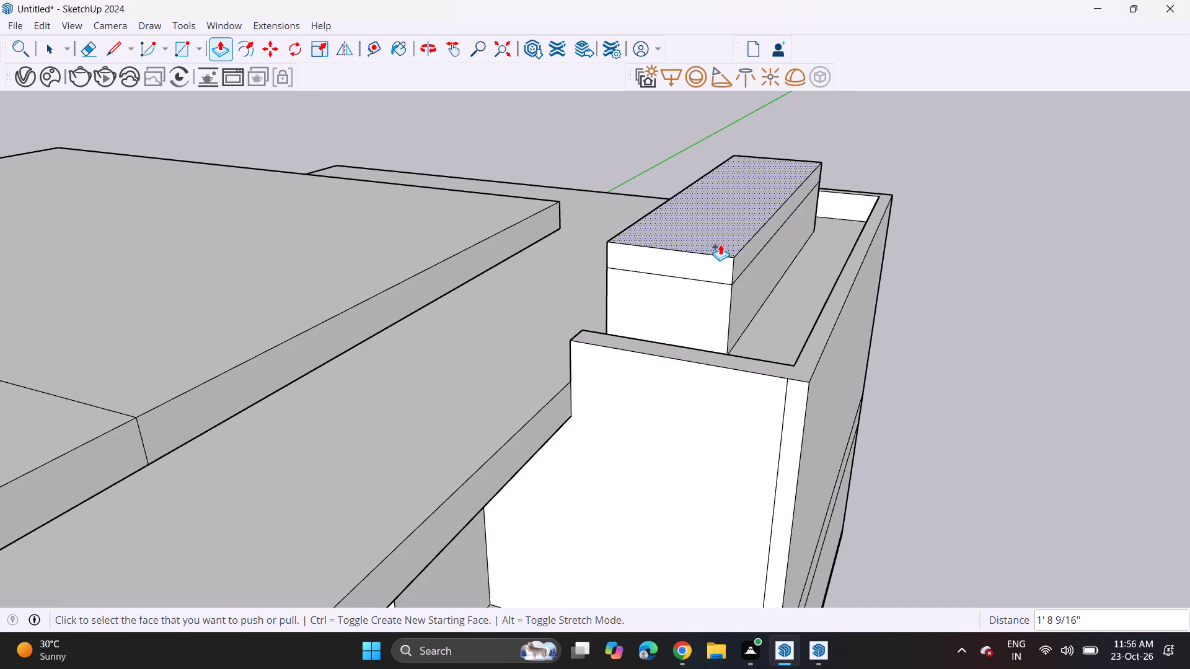
Extend the cap slab's right side face outward about 6' 1" and its front face about 7' 2" to form overhangs.
{"action": "left_click", "coordinate": [743, 263]}
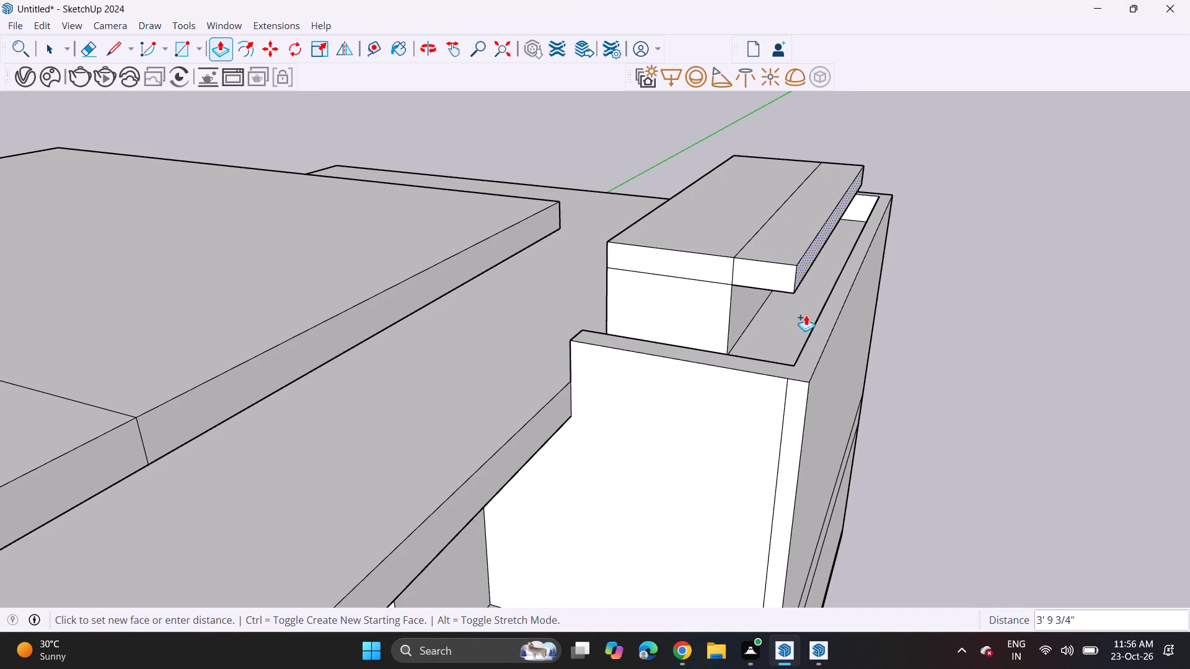
{"action": "left_click", "coordinate": [831, 343]}
{"action": "left_click", "coordinate": [747, 286]}
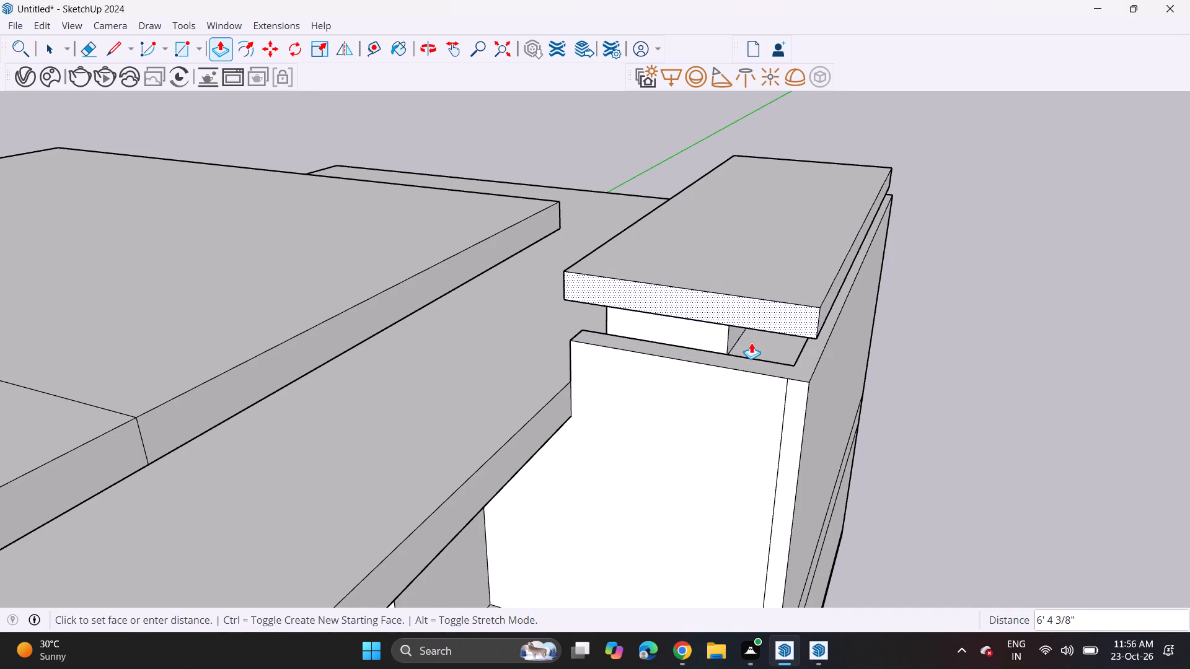
{"action": "left_click", "coordinate": [760, 374]}
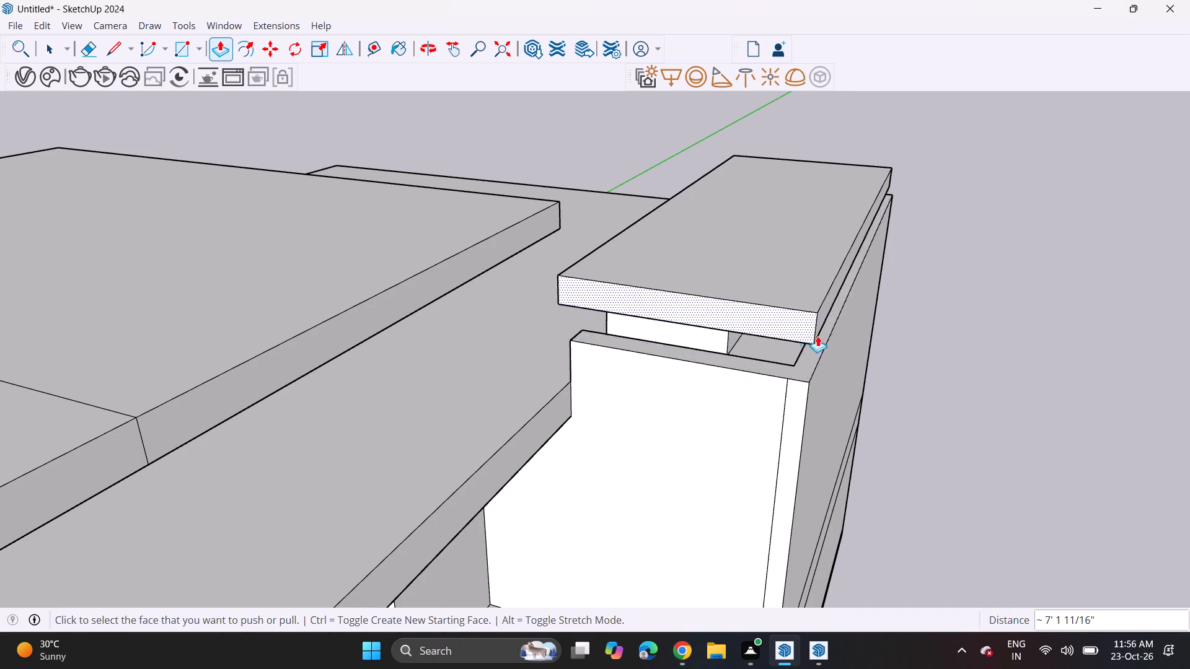
Widen the block beneath the cap slab by pulling its right side face outward about 2' 5".
{"action": "middle_click_drag", "start_coordinate": [823, 336], "coordinate": [969, 191]}
{"action": "scroll", "coordinate": [919, 224], "scroll_direction": "down", "scroll_amount": 6}
{"action": "middle_click_drag", "start_coordinate": [867, 248], "coordinate": [855, 248]}
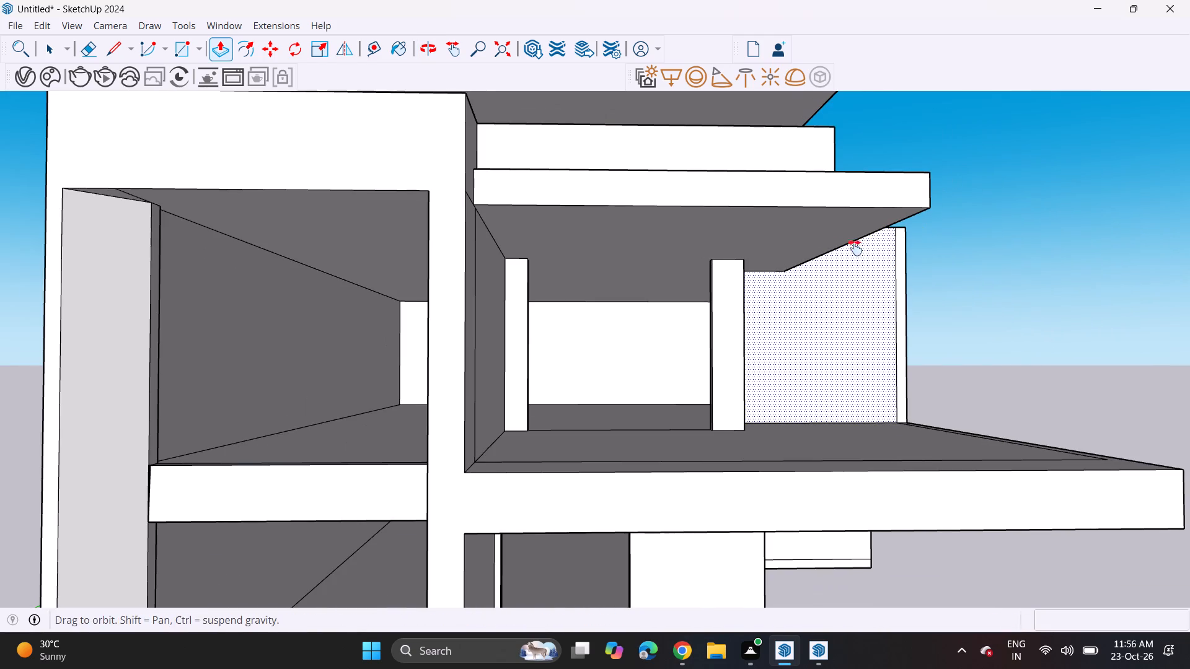
{"action": "middle_click_drag", "start_coordinate": [855, 248], "coordinate": [787, 260]}
{"action": "scroll", "coordinate": [743, 264], "scroll_direction": "down", "scroll_amount": 6}
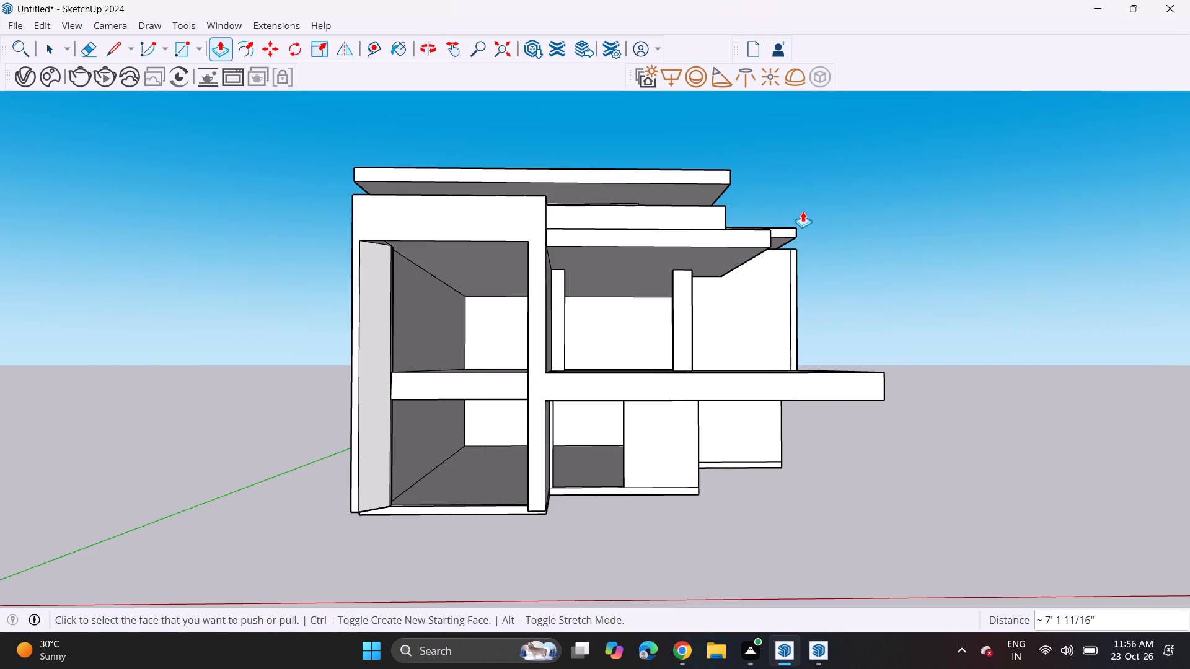
{"action": "middle_click_drag", "start_coordinate": [804, 211], "coordinate": [757, 243]}
{"action": "scroll", "coordinate": [796, 228], "scroll_direction": "up", "scroll_amount": 9}
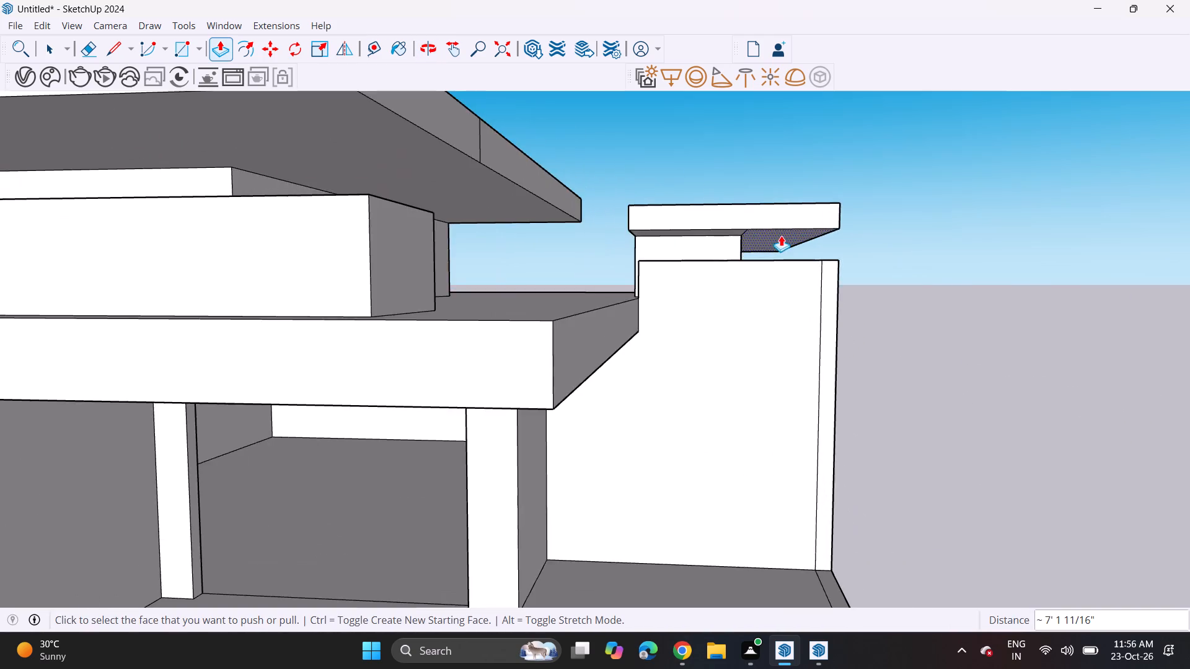
{"action": "scroll", "coordinate": [773, 235], "scroll_direction": "up", "scroll_amount": 1}
{"action": "middle_click_drag", "start_coordinate": [769, 237], "coordinate": [664, 238]}
{"action": "scroll", "coordinate": [679, 250], "scroll_direction": "up", "scroll_amount": 5}
{"action": "left_click", "coordinate": [703, 251]}
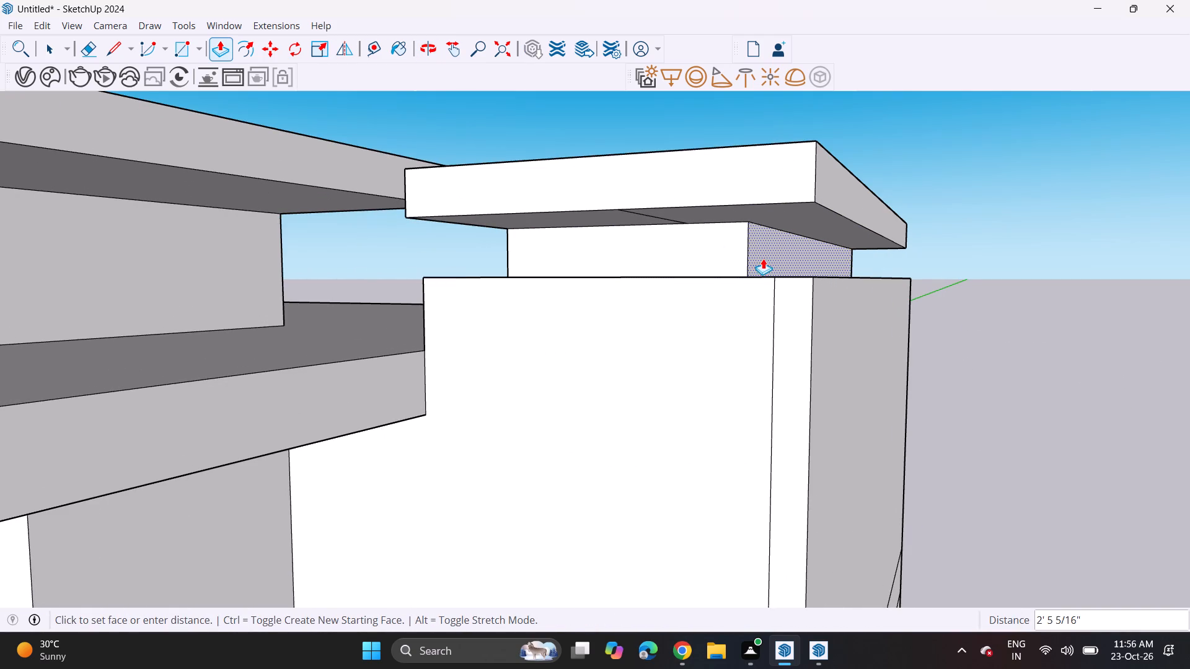
{"action": "left_click", "coordinate": [765, 258]}
Erase the leftover edges on the underside of the cap slab above the end parapet.
{"action": "scroll", "coordinate": [696, 327], "scroll_direction": "down", "scroll_amount": 7}
{"action": "middle_click_drag", "start_coordinate": [663, 397], "coordinate": [823, 281]}
{"action": "scroll", "coordinate": [819, 281], "scroll_direction": "down", "scroll_amount": 7}
{"action": "middle_click_drag", "start_coordinate": [775, 271], "coordinate": [767, 346]}
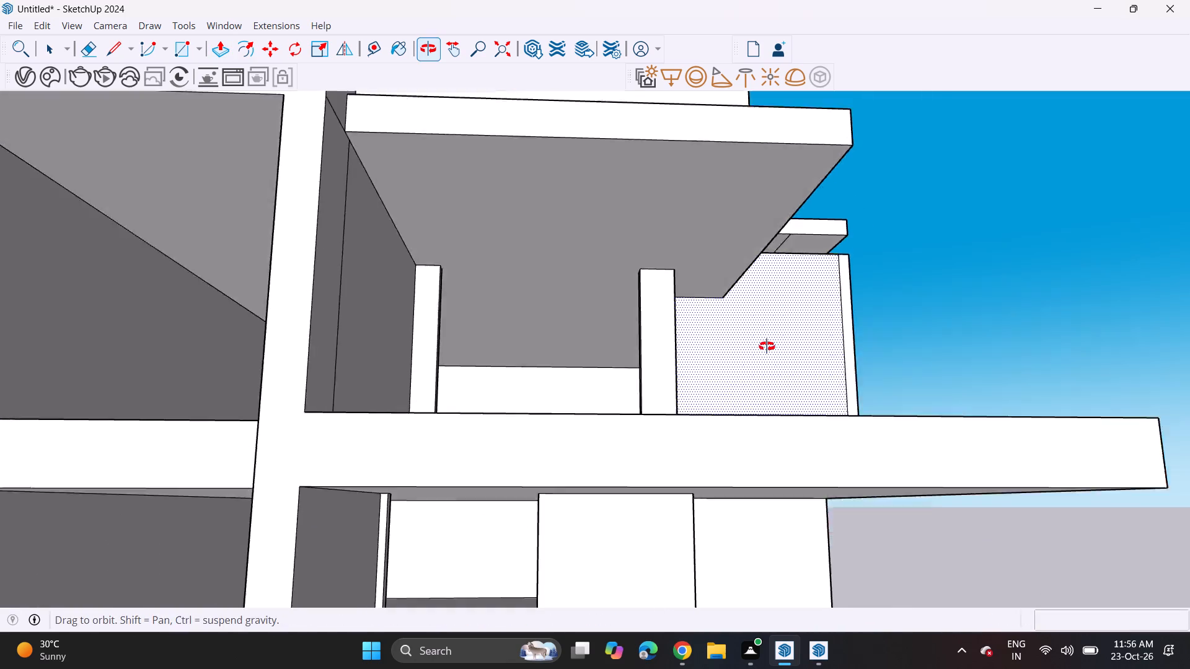
{"action": "middle_click_drag", "start_coordinate": [767, 346], "coordinate": [767, 351]}
{"action": "left_click", "coordinate": [92, 52]}
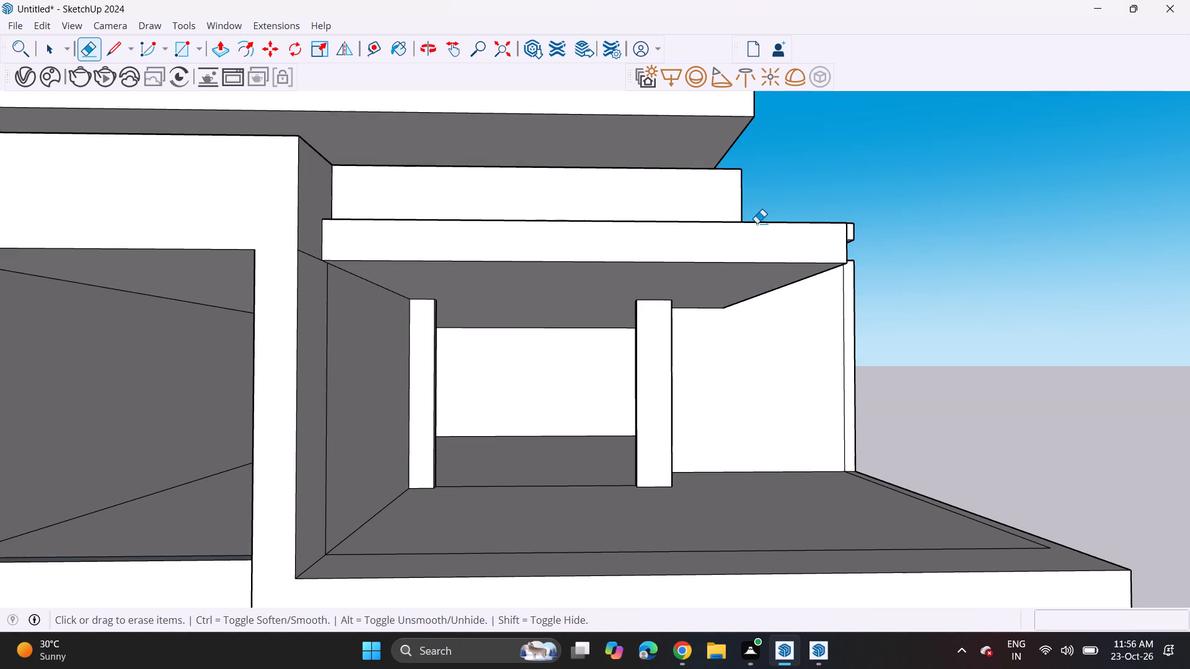
{"action": "middle_click_drag", "start_coordinate": [780, 225], "coordinate": [690, 229]}
{"action": "scroll", "coordinate": [776, 225], "scroll_direction": "up", "scroll_amount": 1}
{"action": "scroll", "coordinate": [912, 230], "scroll_direction": "up", "scroll_amount": 14}
{"action": "left_click", "coordinate": [795, 231]}
{"action": "left_click", "coordinate": [790, 230]}
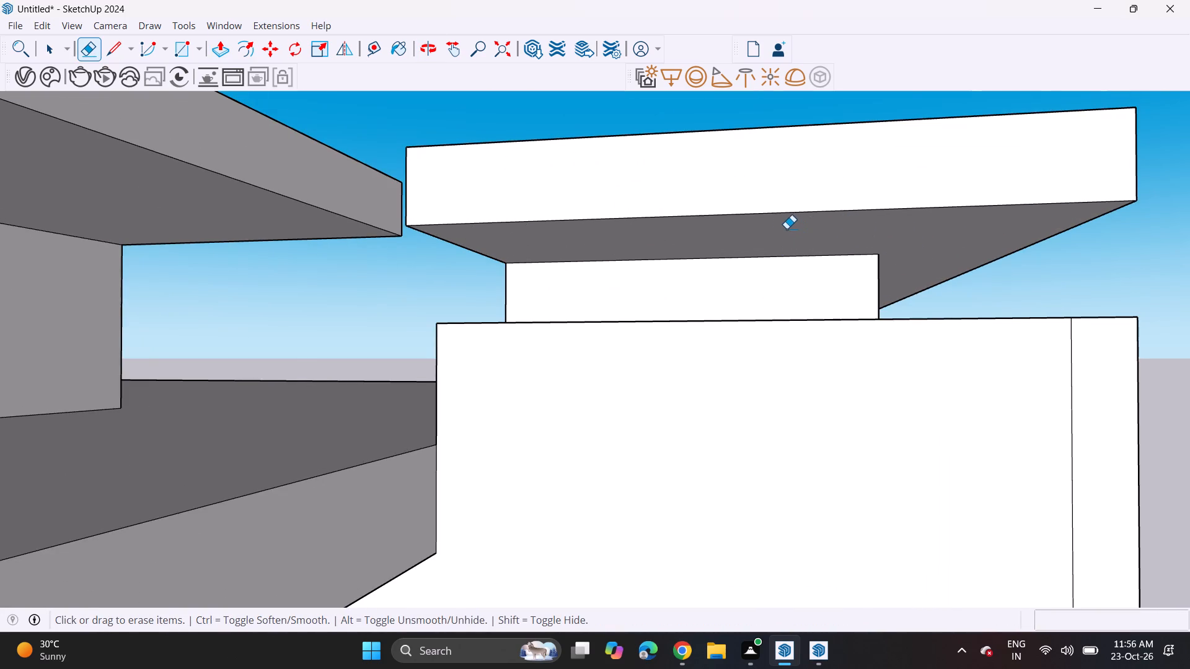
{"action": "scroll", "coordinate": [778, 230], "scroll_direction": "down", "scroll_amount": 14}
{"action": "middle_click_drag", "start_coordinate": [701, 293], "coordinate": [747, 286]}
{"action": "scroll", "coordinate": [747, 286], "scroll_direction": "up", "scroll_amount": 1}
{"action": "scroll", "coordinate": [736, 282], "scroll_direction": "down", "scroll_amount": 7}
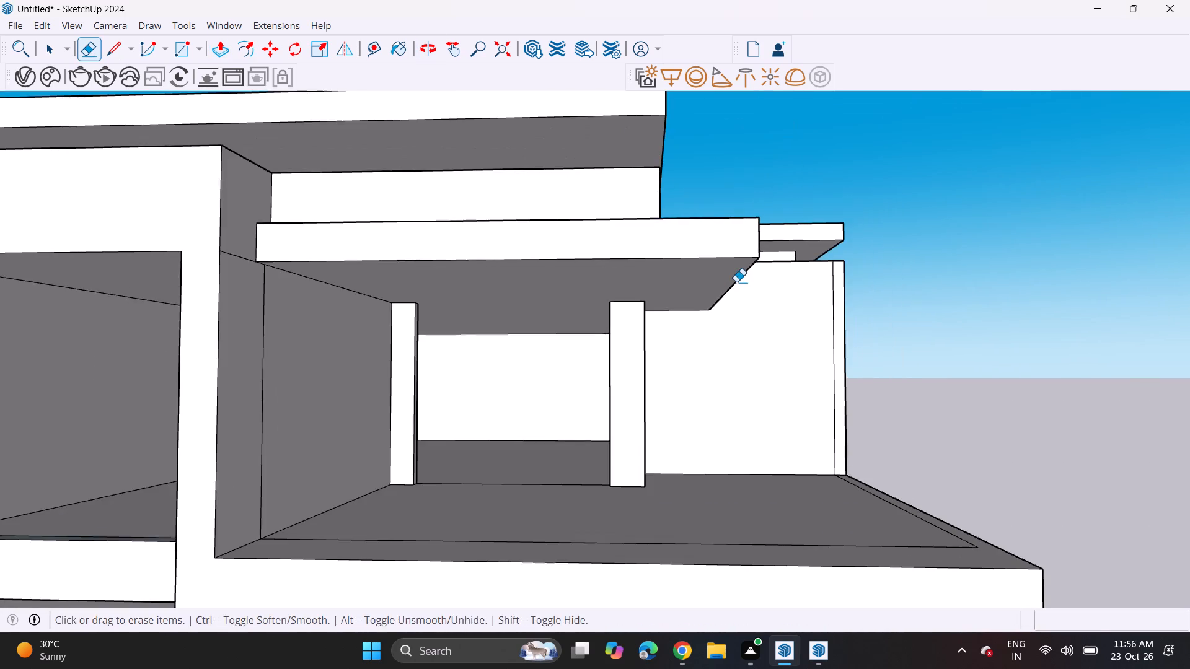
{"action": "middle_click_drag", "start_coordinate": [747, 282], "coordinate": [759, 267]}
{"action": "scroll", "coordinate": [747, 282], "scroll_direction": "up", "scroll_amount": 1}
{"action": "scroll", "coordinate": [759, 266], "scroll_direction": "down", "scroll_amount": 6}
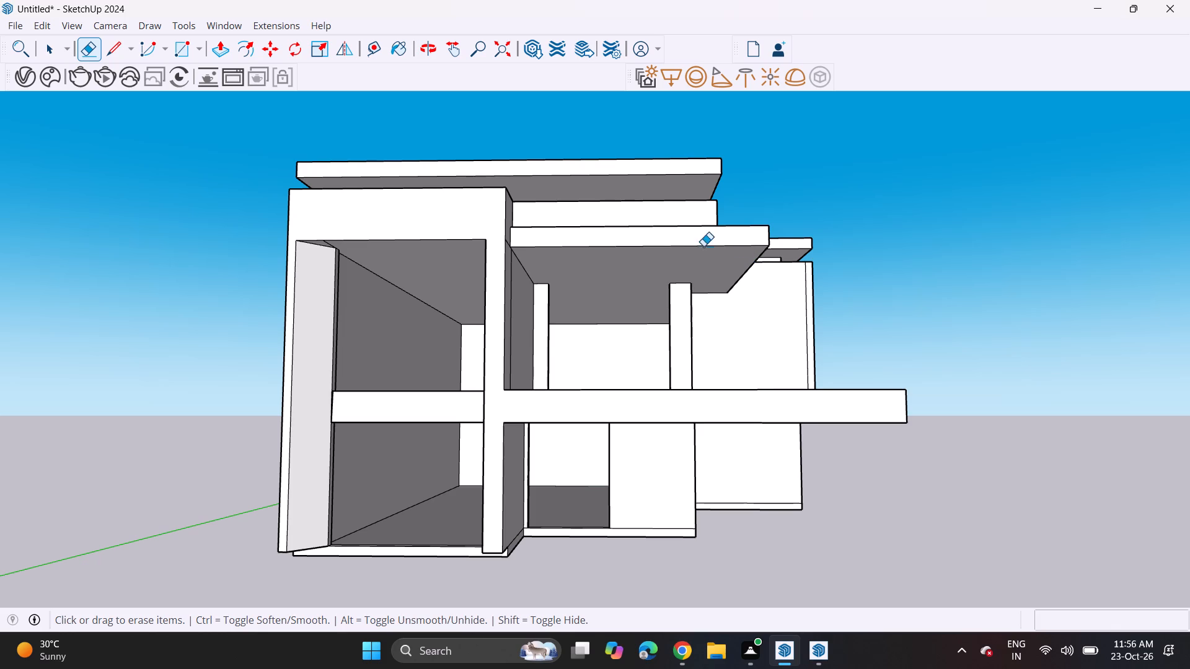
Draw a vertical line about 21' 8" long on the end wall's front-facing surface, from the balcony floor to the wall top.
{"action": "left_click", "coordinate": [116, 48]}
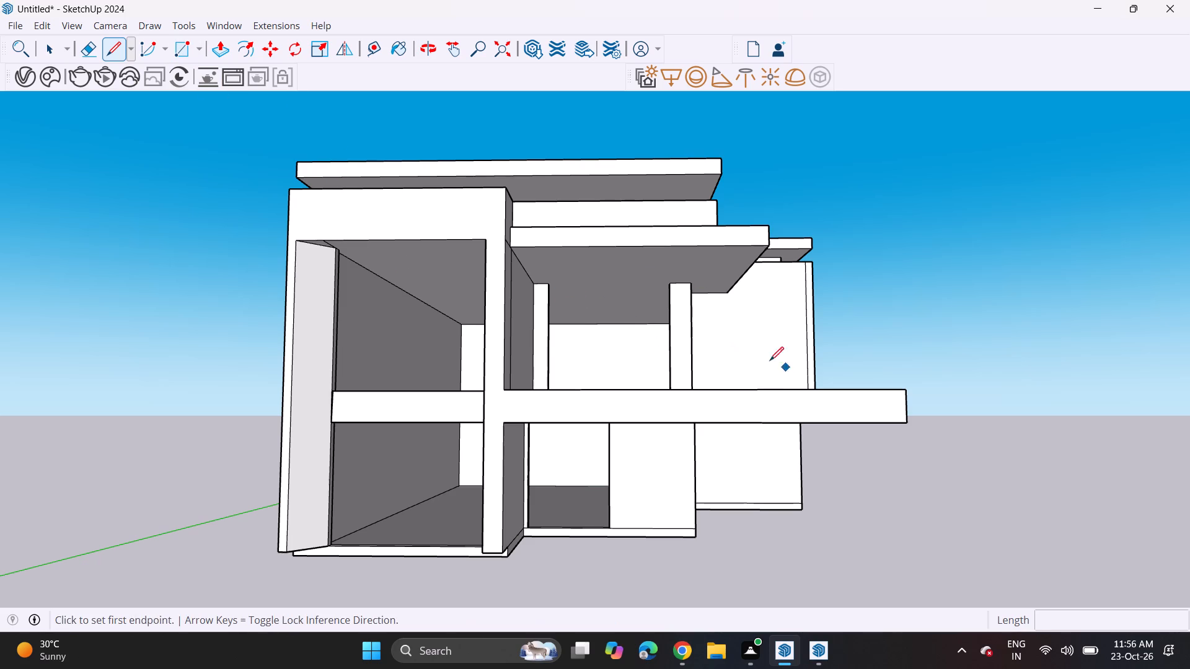
{"action": "middle_click_drag", "start_coordinate": [760, 361], "coordinate": [638, 463]}
{"action": "scroll", "coordinate": [799, 404], "scroll_direction": "up", "scroll_amount": 13}
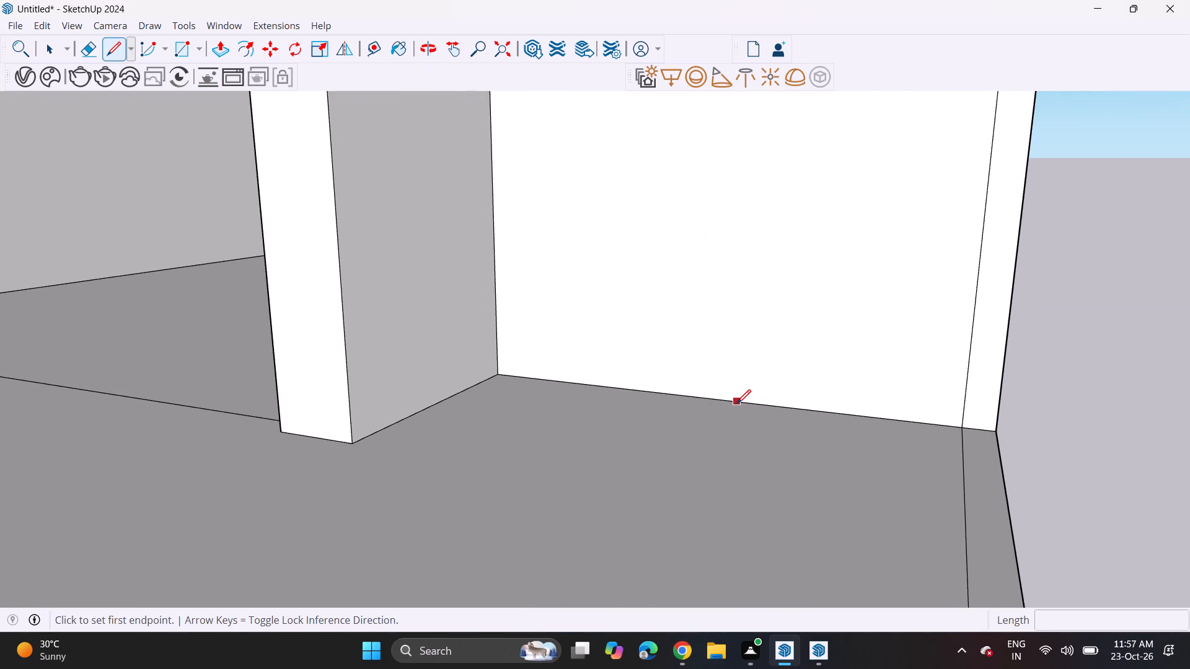
{"action": "left_click", "coordinate": [734, 403]}
{"action": "scroll", "coordinate": [745, 302], "scroll_direction": "down", "scroll_amount": 5}
{"action": "middle_click_drag", "start_coordinate": [739, 301], "coordinate": [716, 366]}
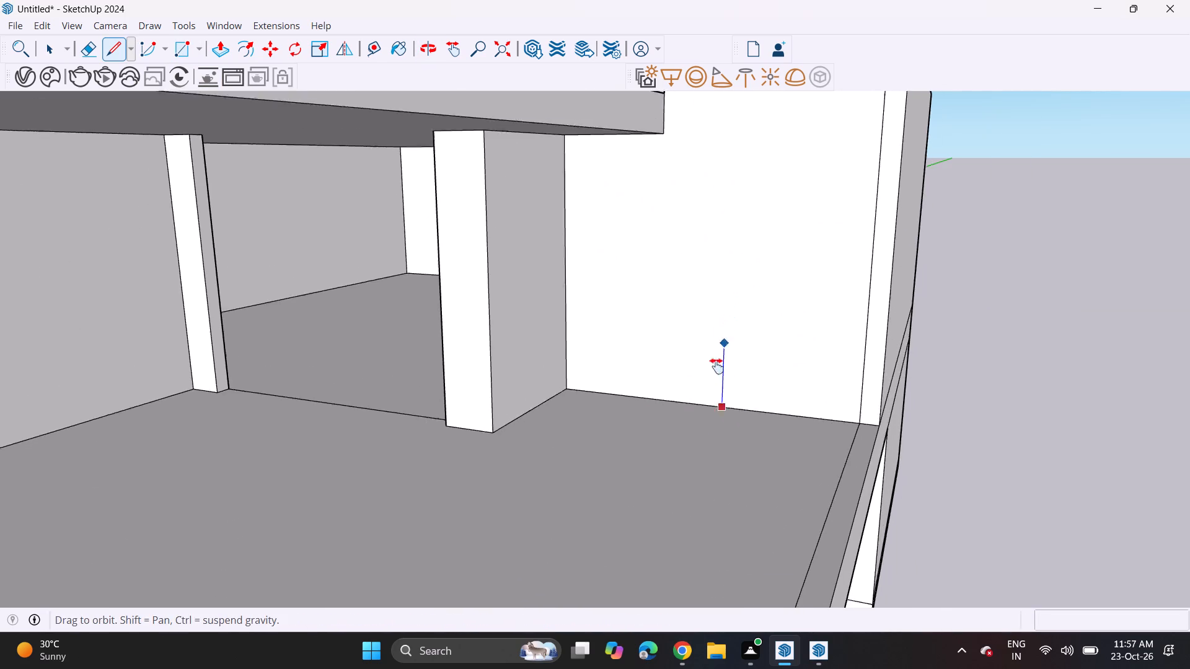
{"action": "middle_click_drag", "start_coordinate": [716, 366], "coordinate": [692, 462]}
{"action": "left_click", "coordinate": [708, 174]}
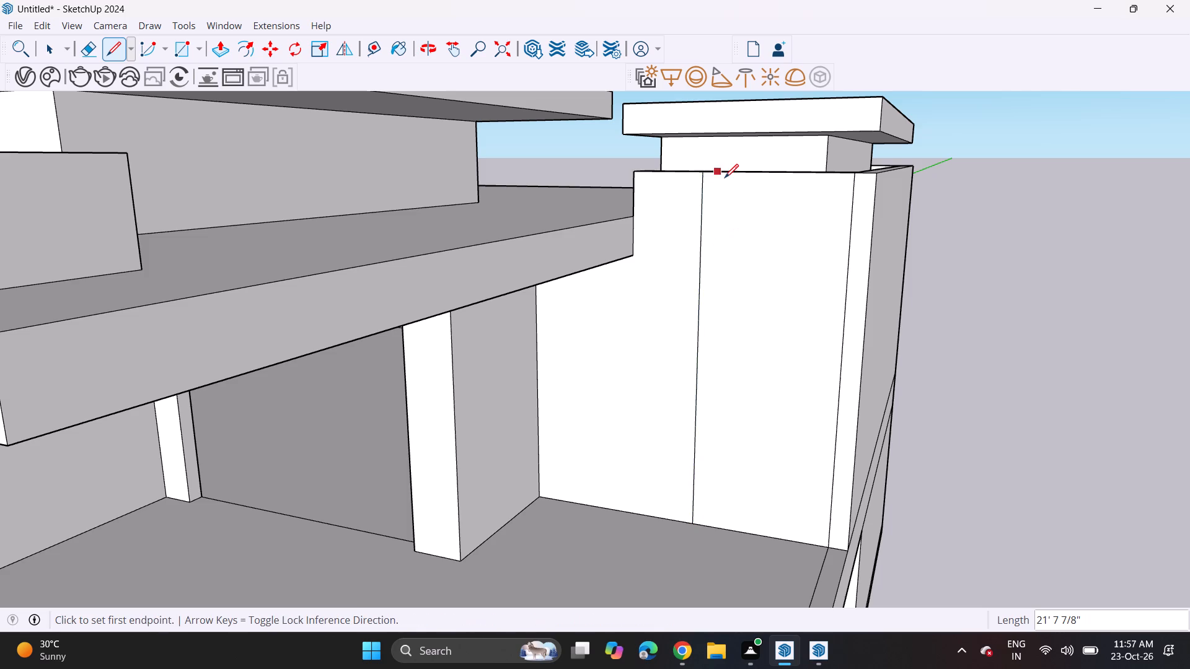
Draw a second vertical line about 21' 8" long just right of the first, from wall top to floor, outlining a narrow strip.
{"action": "scroll", "coordinate": [720, 175], "scroll_direction": "up", "scroll_amount": 7}
{"action": "left_click", "coordinate": [713, 172]}
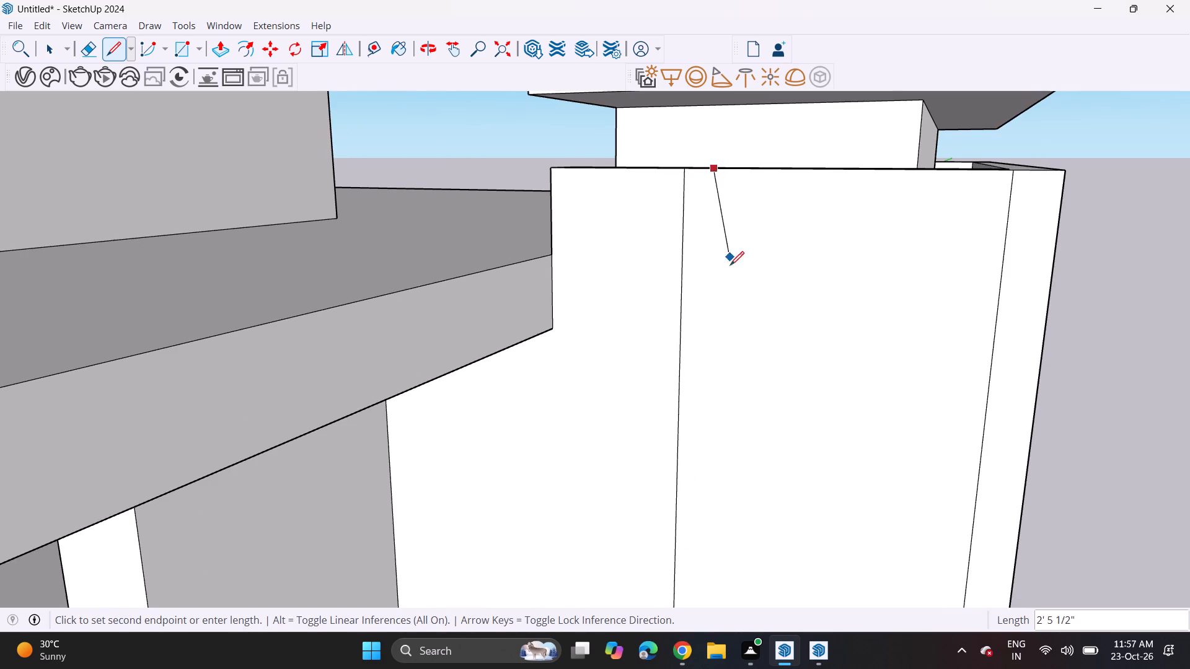
{"action": "scroll", "coordinate": [718, 304], "scroll_direction": "down", "scroll_amount": 7}
{"action": "middle_click_drag", "start_coordinate": [710, 395], "coordinate": [698, 250]}
{"action": "scroll", "coordinate": [698, 250], "scroll_direction": "up", "scroll_amount": 1, "text": "shift"}
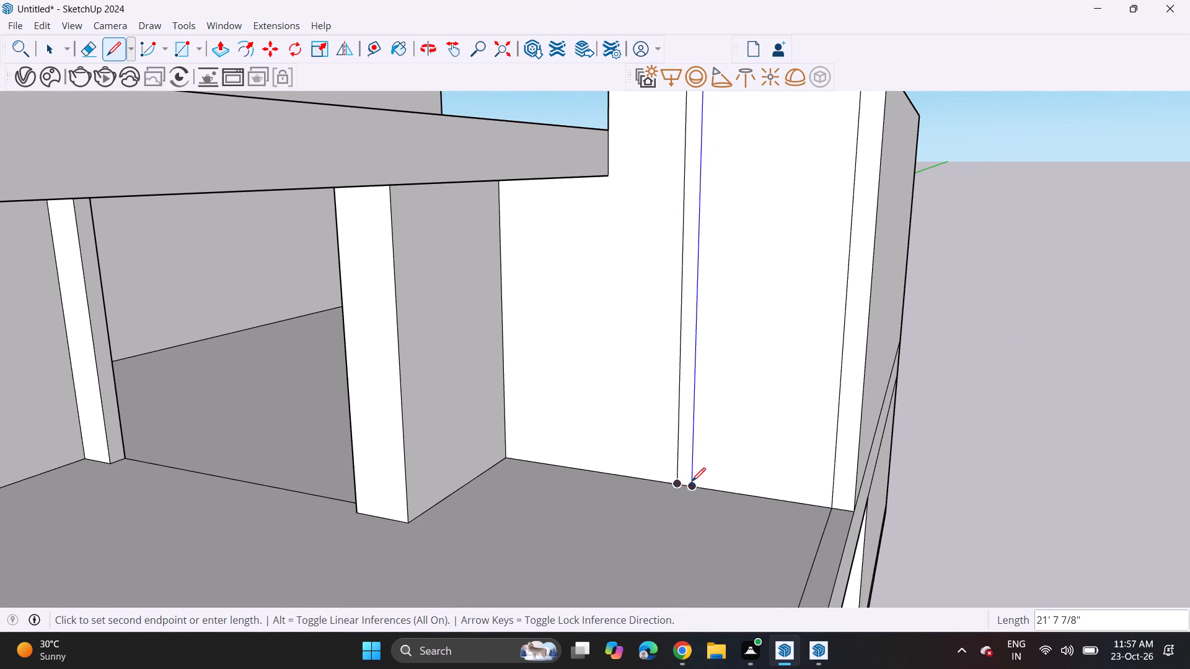
{"action": "left_click", "coordinate": [692, 486]}
{"action": "scroll", "coordinate": [679, 414], "scroll_direction": "up", "scroll_amount": 2}
{"action": "middle_click_drag", "start_coordinate": [697, 416], "coordinate": [712, 412]}
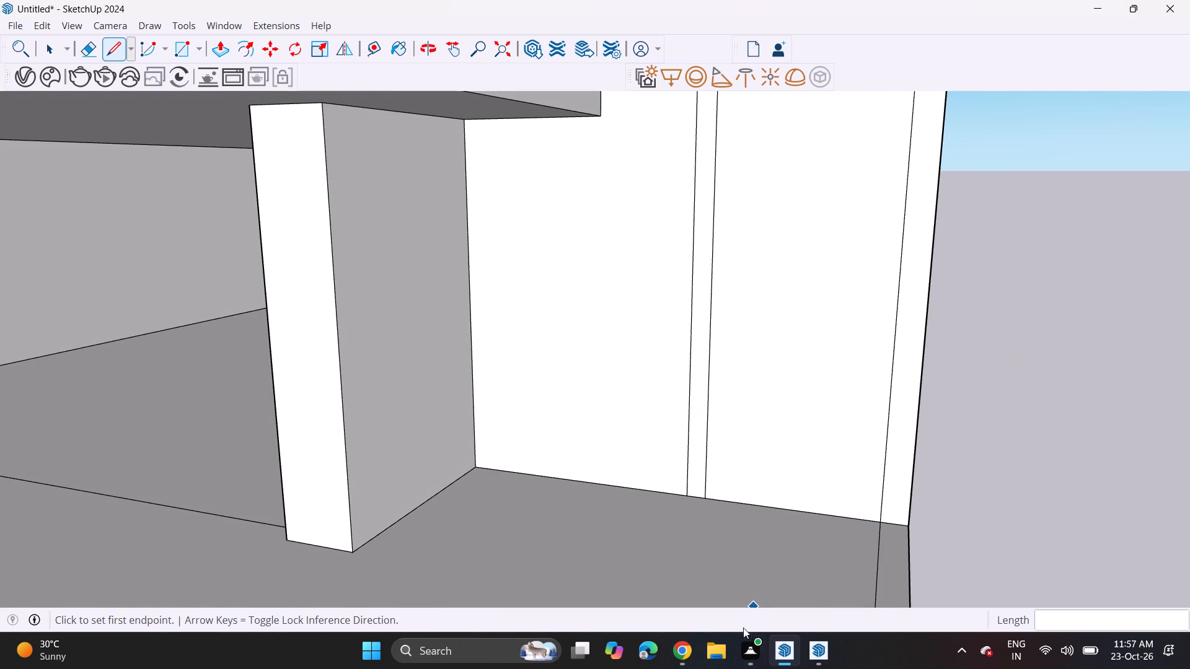
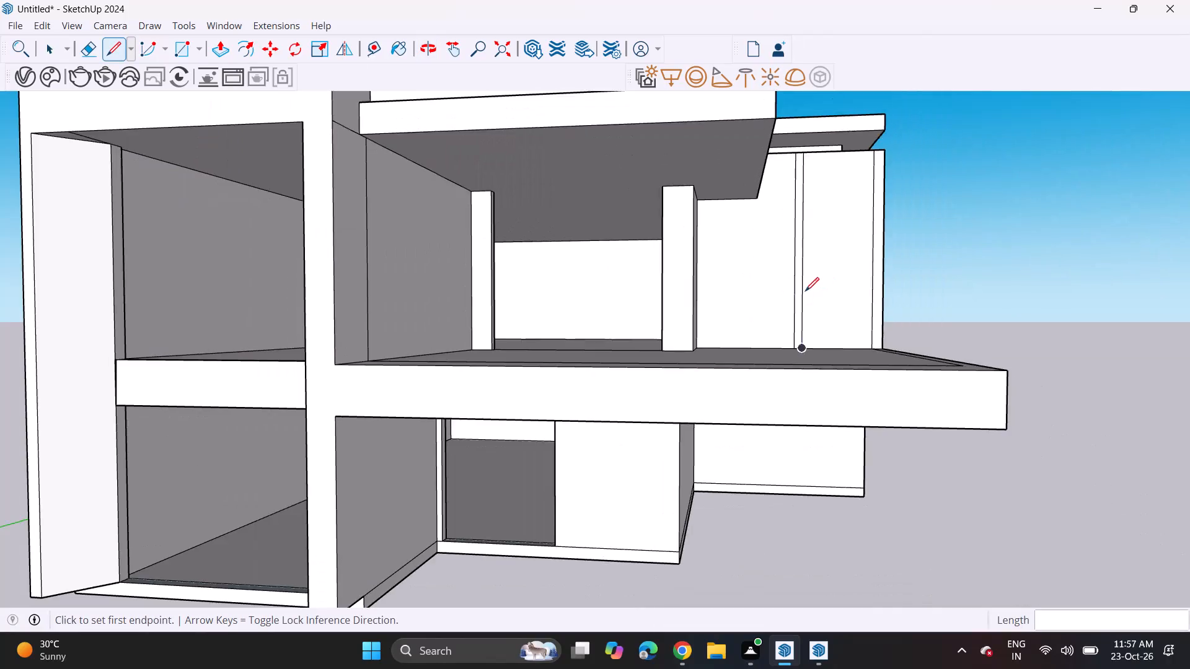
Examine the villa from all sides, checking the rear and side walls, the roof slabs and the front elevation.
{"action": "scroll", "coordinate": [795, 300], "scroll_direction": "down", "scroll_amount": 5}
{"action": "middle_click_drag", "start_coordinate": [641, 312], "coordinate": [723, 321]}
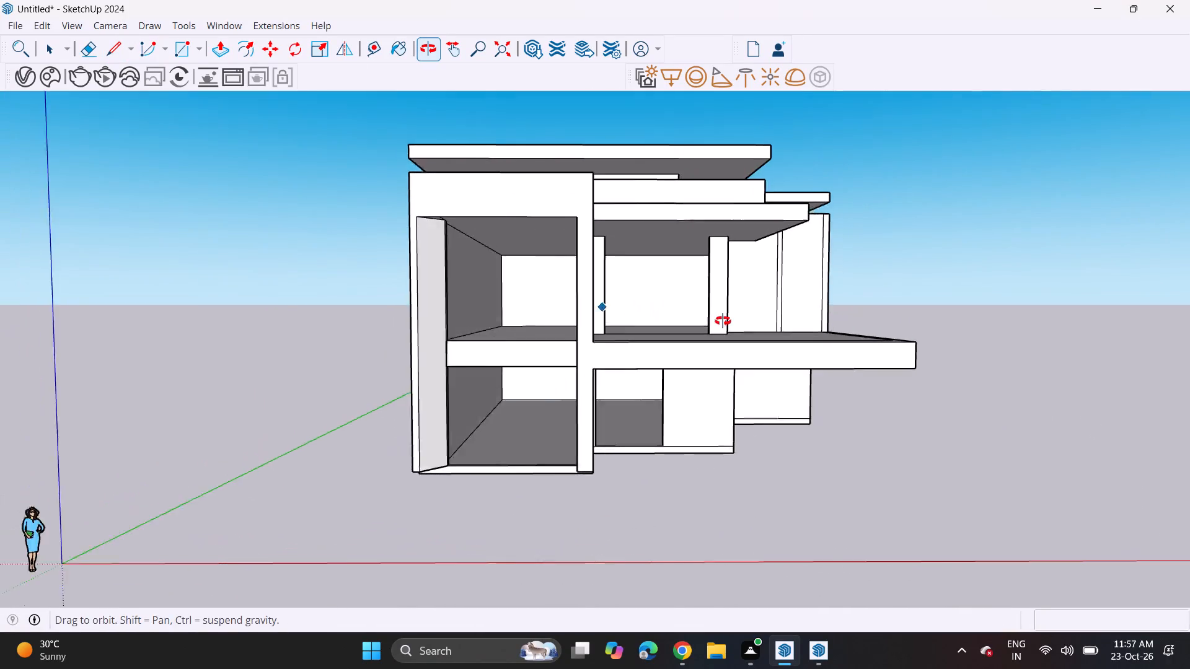
{"action": "middle_click_drag", "start_coordinate": [723, 321], "coordinate": [750, 321]}
{"action": "middle_click_drag", "start_coordinate": [508, 336], "coordinate": [609, 363]}
{"action": "middle_click_drag", "start_coordinate": [488, 327], "coordinate": [588, 352]}
{"action": "middle_click_drag", "start_coordinate": [496, 334], "coordinate": [575, 319]}
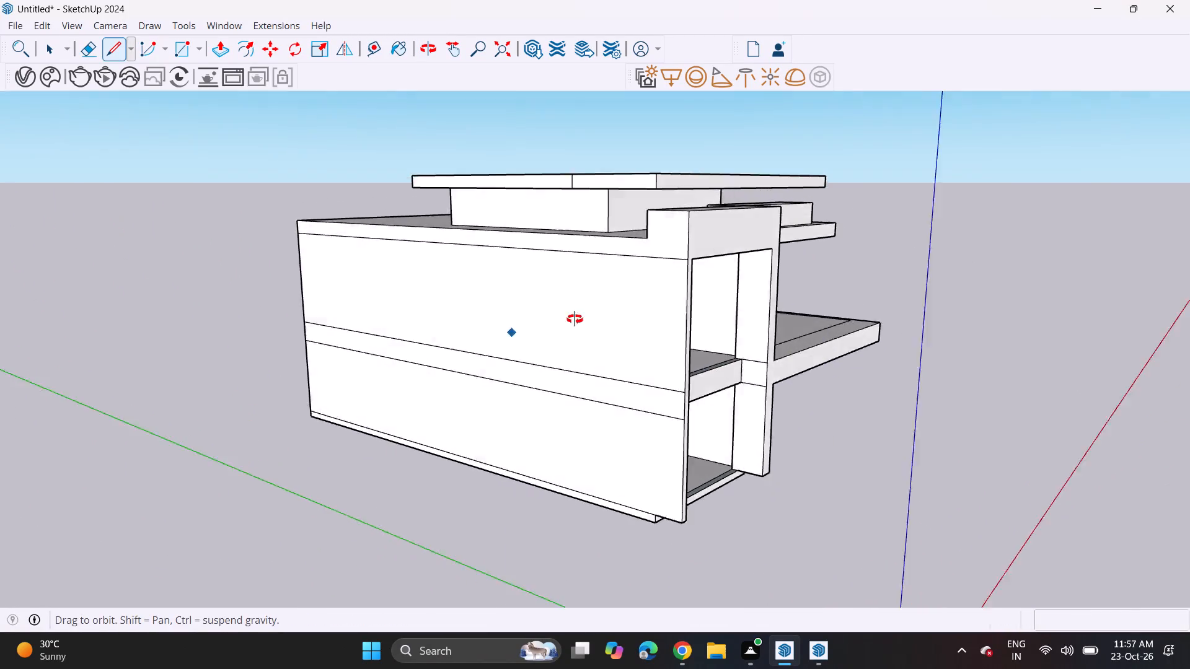
{"action": "middle_click_drag", "start_coordinate": [575, 319], "coordinate": [625, 310]}
{"action": "middle_click_drag", "start_coordinate": [478, 308], "coordinate": [620, 304]}
{"action": "middle_click_drag", "start_coordinate": [436, 298], "coordinate": [572, 304]}
{"action": "scroll", "coordinate": [336, 317], "scroll_direction": "up", "scroll_amount": 1}
{"action": "middle_click_drag", "start_coordinate": [368, 321], "coordinate": [441, 325]}
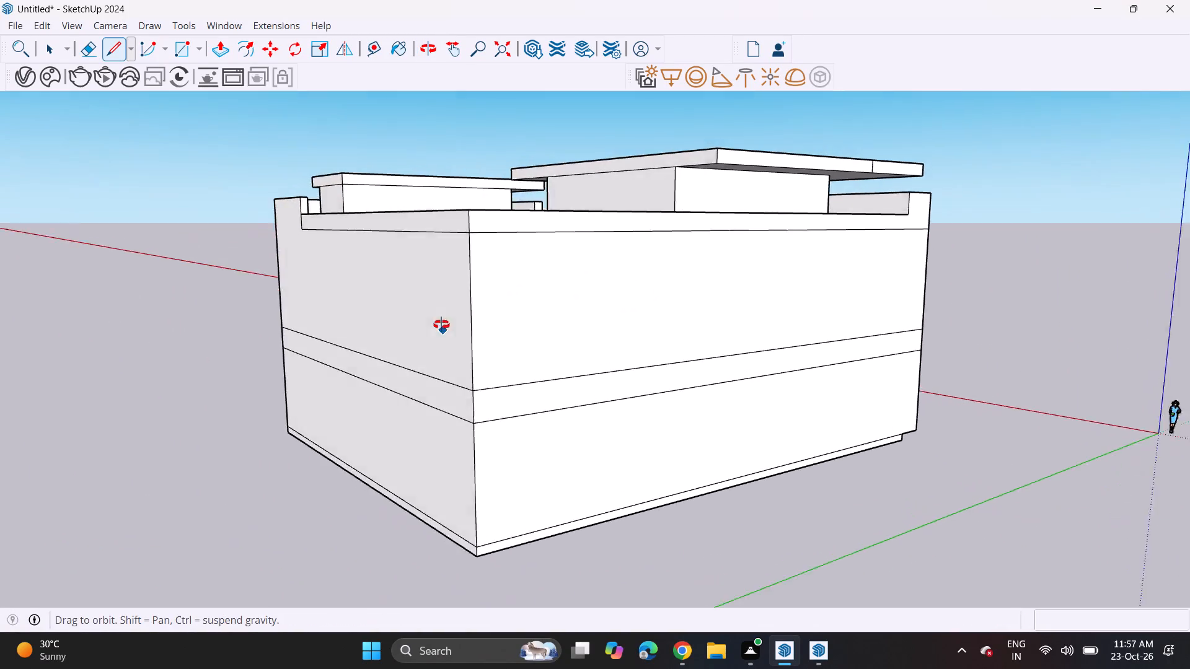
{"action": "middle_click_drag", "start_coordinate": [441, 325], "coordinate": [463, 321]}
{"action": "middle_click_drag", "start_coordinate": [317, 320], "coordinate": [509, 338]}
{"action": "middle_click_drag", "start_coordinate": [379, 334], "coordinate": [580, 310]}
{"action": "middle_click_drag", "start_coordinate": [500, 315], "coordinate": [642, 331]}
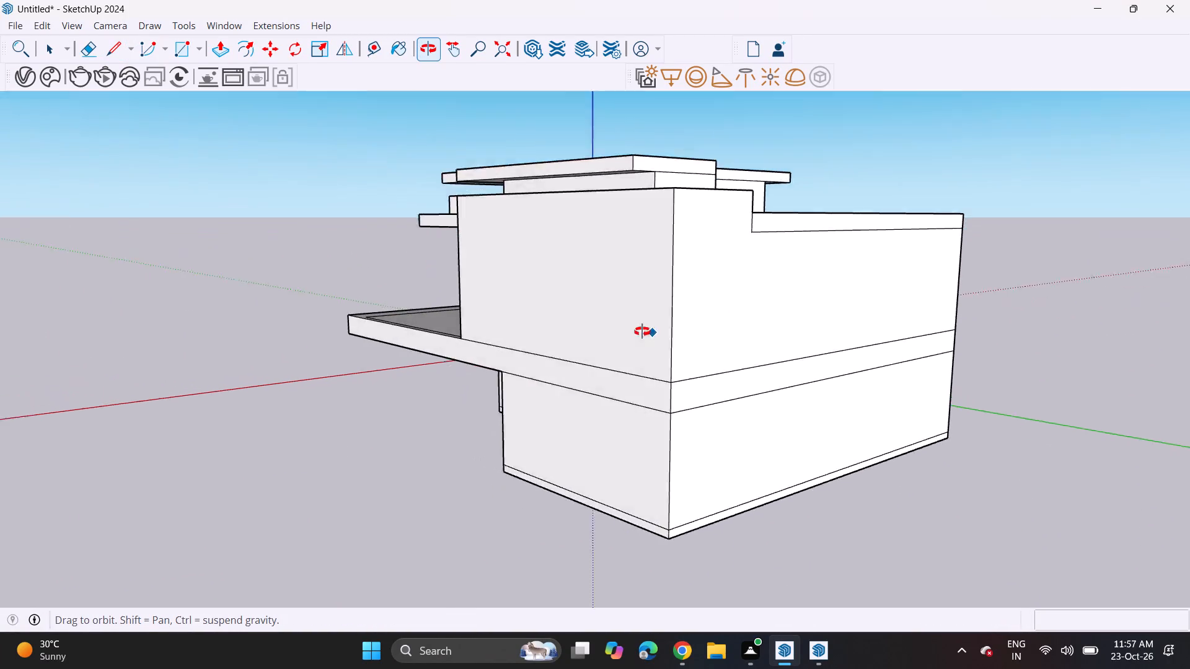
{"action": "middle_click_drag", "start_coordinate": [642, 331], "coordinate": [730, 334]}
{"action": "middle_click_drag", "start_coordinate": [522, 321], "coordinate": [723, 304]}
{"action": "middle_click_drag", "start_coordinate": [506, 305], "coordinate": [682, 305]}
{"action": "middle_click_drag", "start_coordinate": [532, 322], "coordinate": [771, 278]}
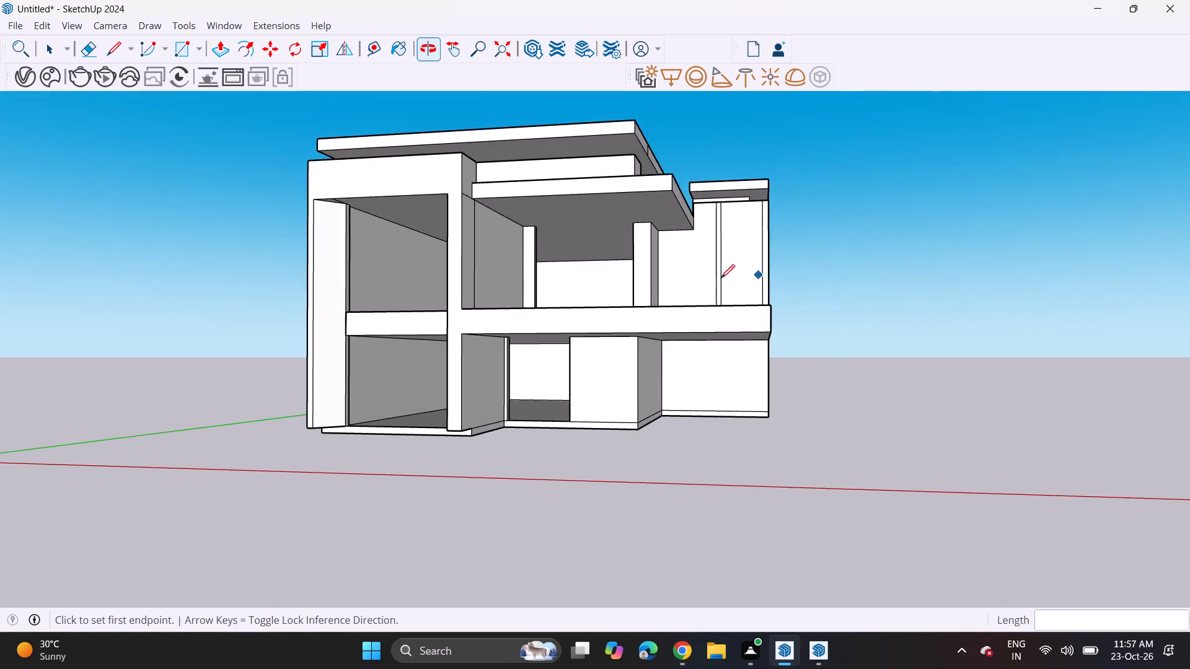
{"action": "middle_click_drag", "start_coordinate": [597, 293], "coordinate": [699, 315]}
{"action": "scroll", "coordinate": [660, 292], "scroll_direction": "up", "scroll_amount": 1}
{"action": "middle_click_drag", "start_coordinate": [660, 292], "coordinate": [605, 317]}
{"action": "middle_click_drag", "start_coordinate": [596, 314], "coordinate": [606, 299]}
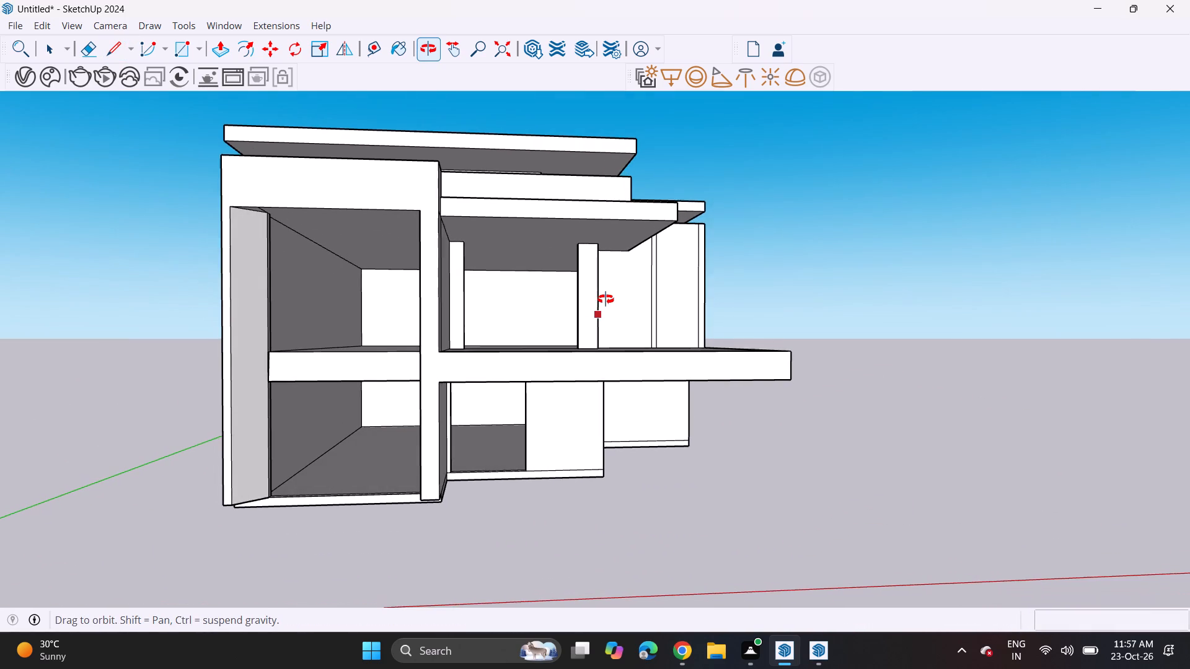
{"action": "middle_click_drag", "start_coordinate": [606, 299], "coordinate": [605, 299]}
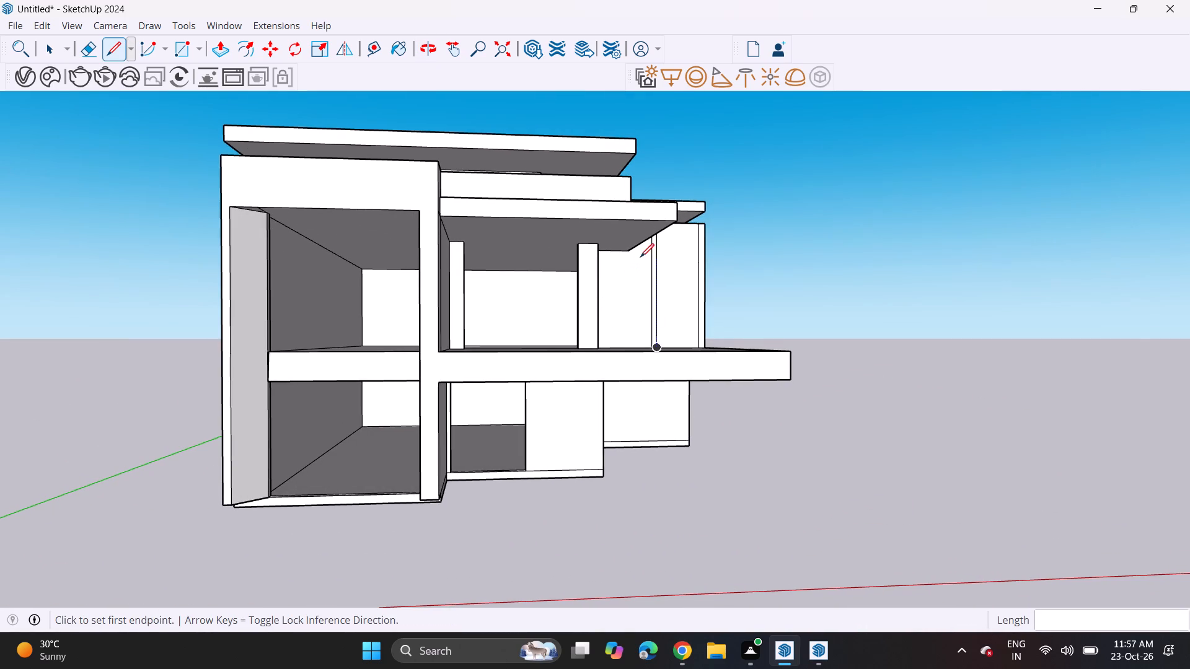
Undo the two vertical lines that outline the narrow strip on the end wall.
{"action": "middle_click_drag", "start_coordinate": [640, 241], "coordinate": [563, 247]}
{"action": "scroll", "coordinate": [656, 250], "scroll_direction": "up", "scroll_amount": 1}
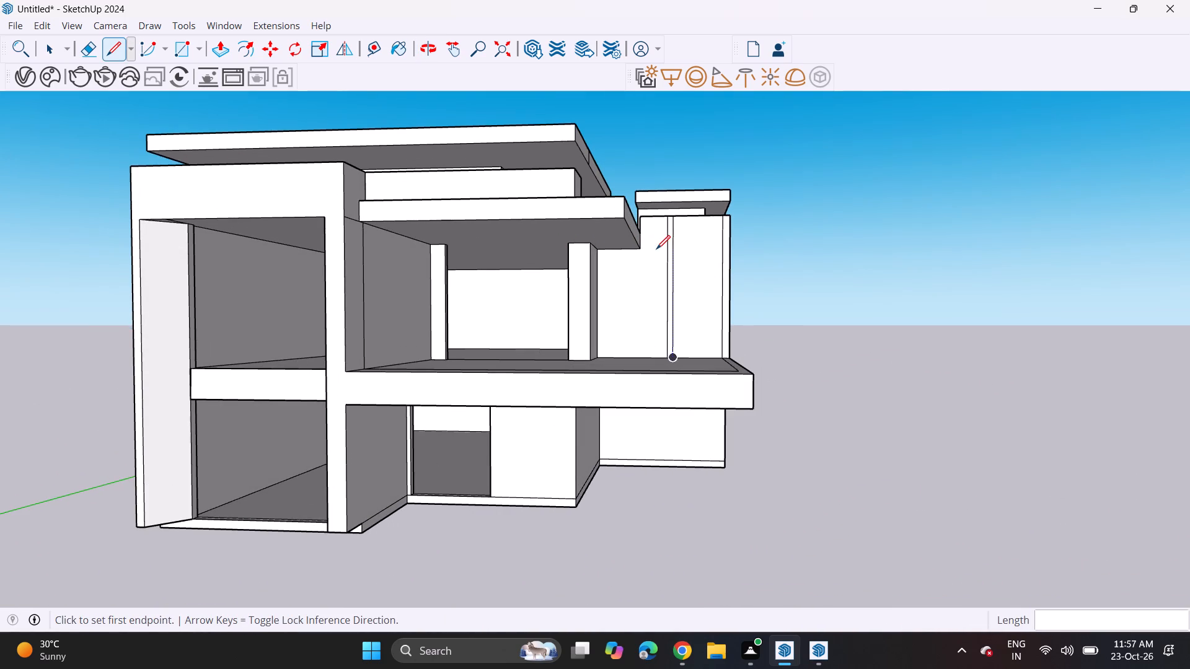
{"action": "scroll", "coordinate": [649, 250], "scroll_direction": "up", "scroll_amount": 11}
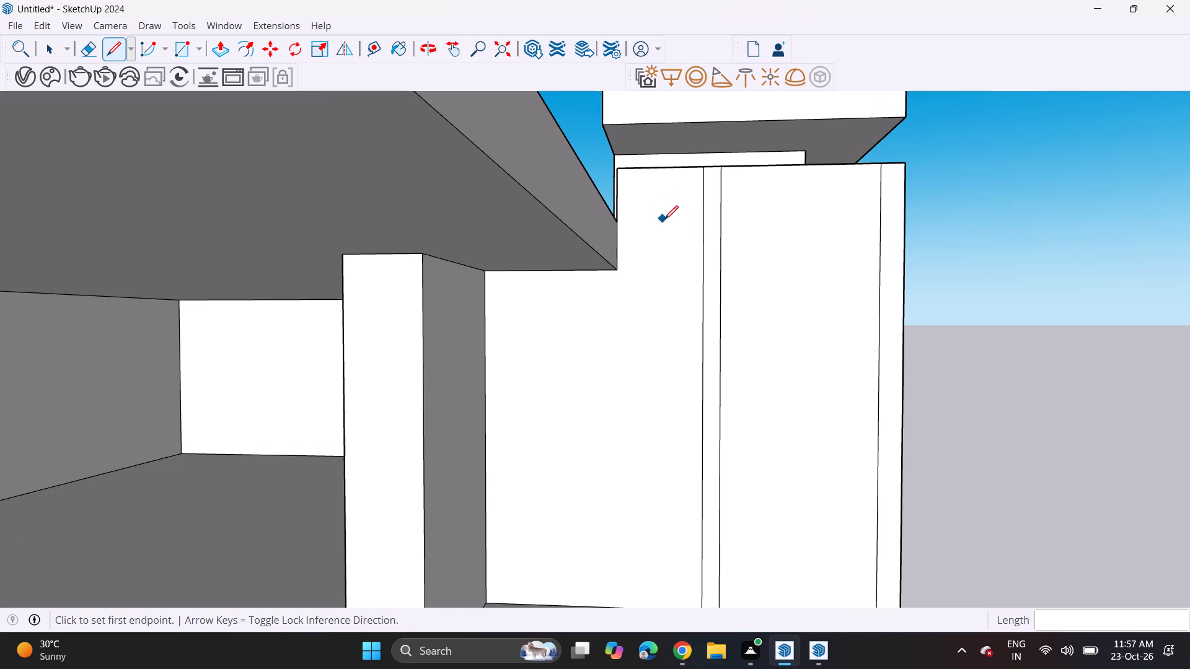
{"action": "key", "text": "ctrl+z"}
{"action": "key", "text": "ctrl+z"}
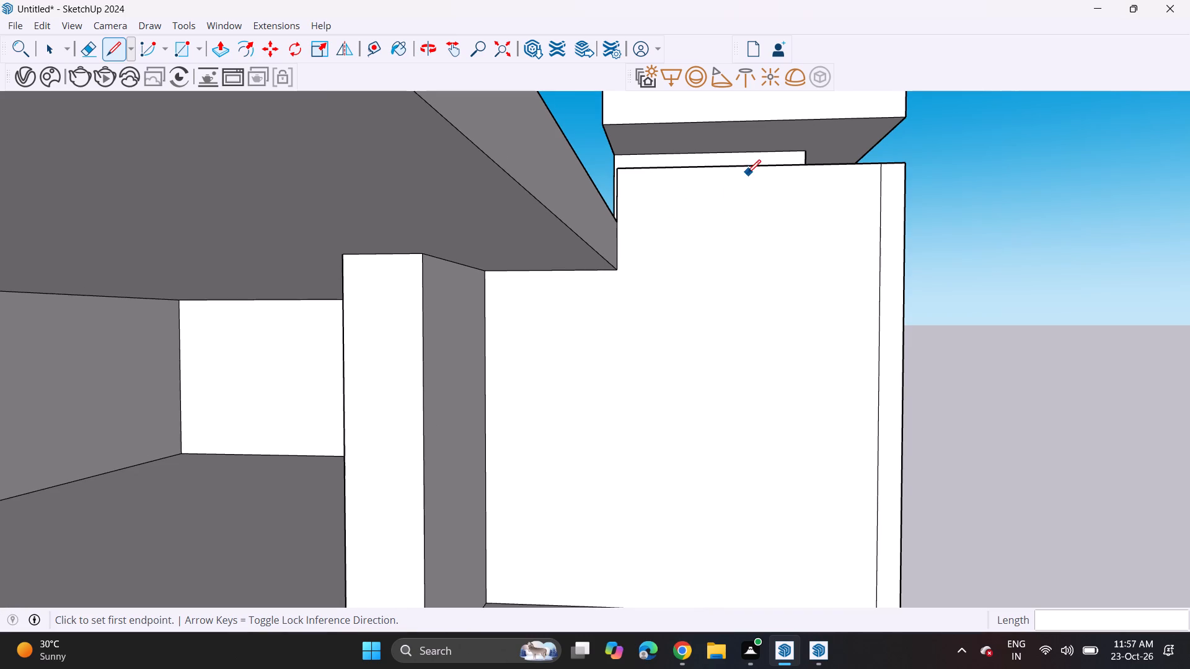
Draw two closely spaced vertical lines about 21' 8" long between wall top and balcony floor, outlining a narrow strip on the end wall.
{"action": "scroll", "coordinate": [742, 179], "scroll_direction": "down", "scroll_amount": 3}
{"action": "middle_click_drag", "start_coordinate": [724, 185], "coordinate": [658, 165]}
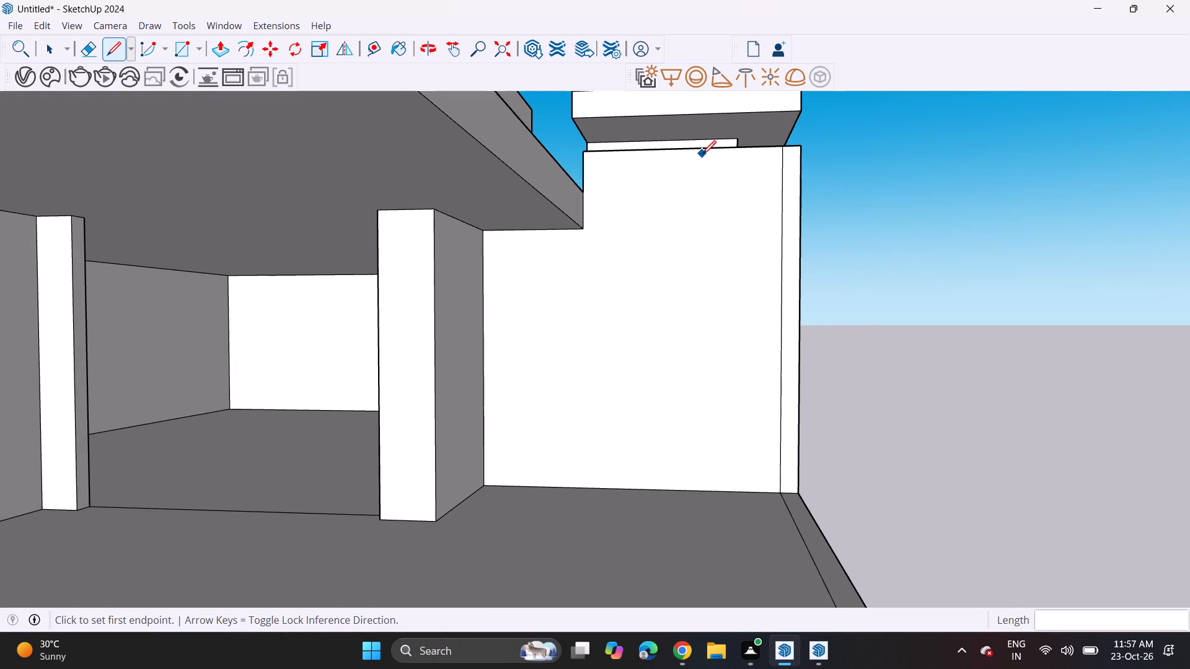
{"action": "left_click", "coordinate": [707, 151]}
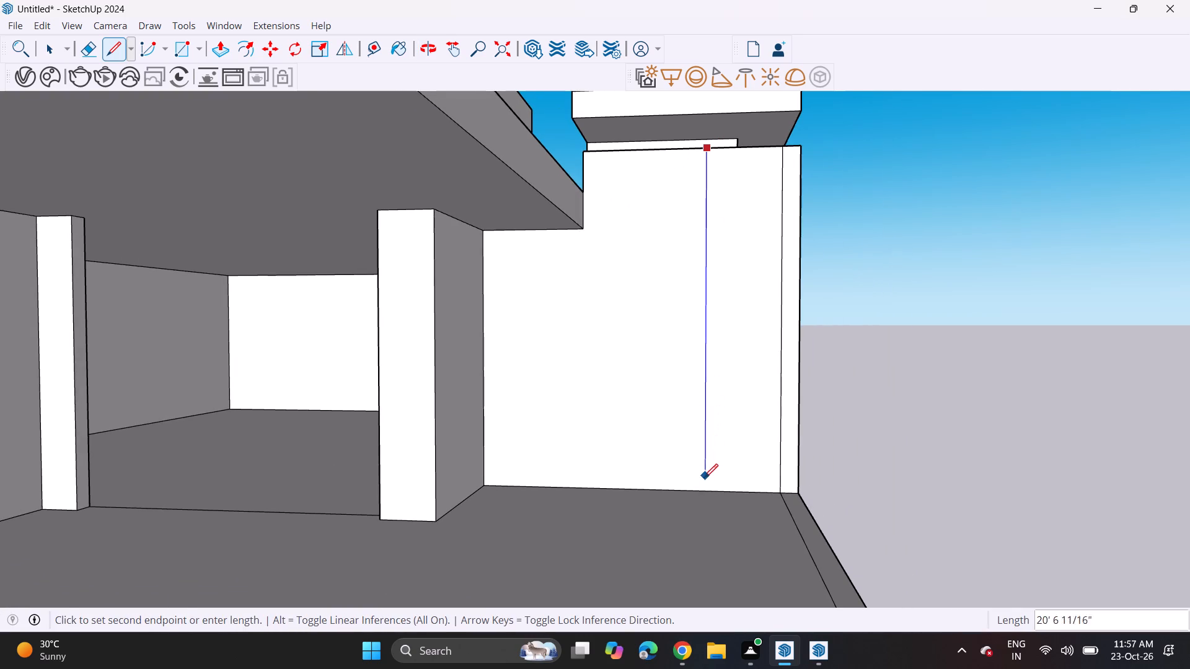
{"action": "left_click", "coordinate": [705, 494]}
{"action": "left_click", "coordinate": [694, 491]}
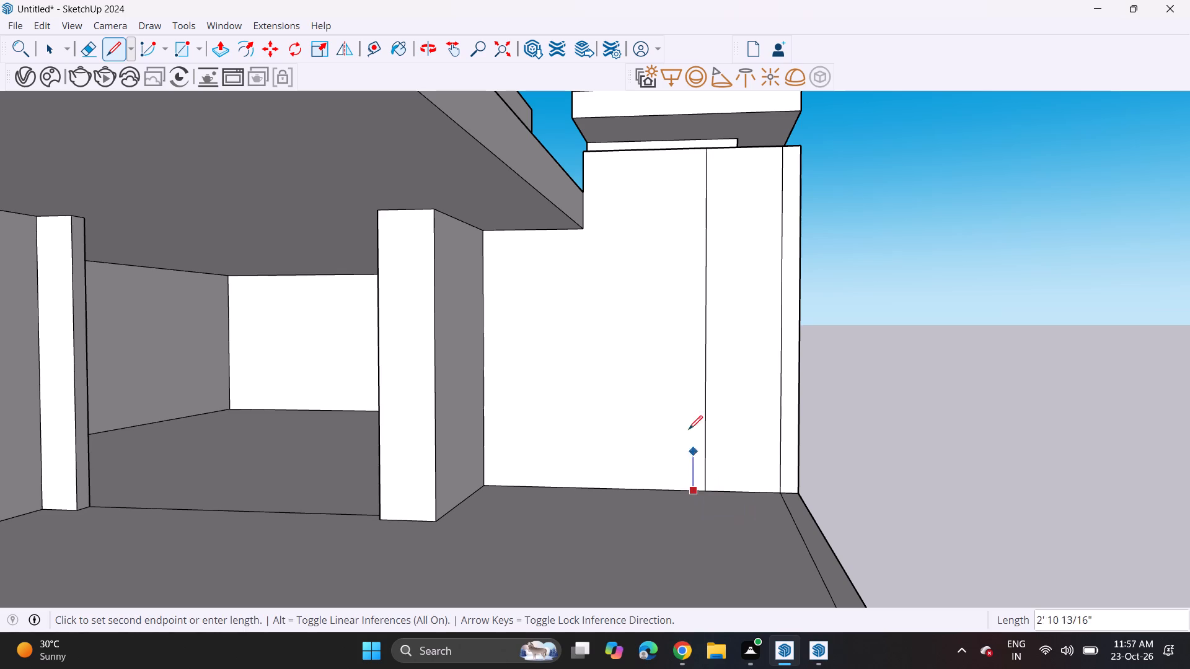
{"action": "left_click", "coordinate": [693, 149]}
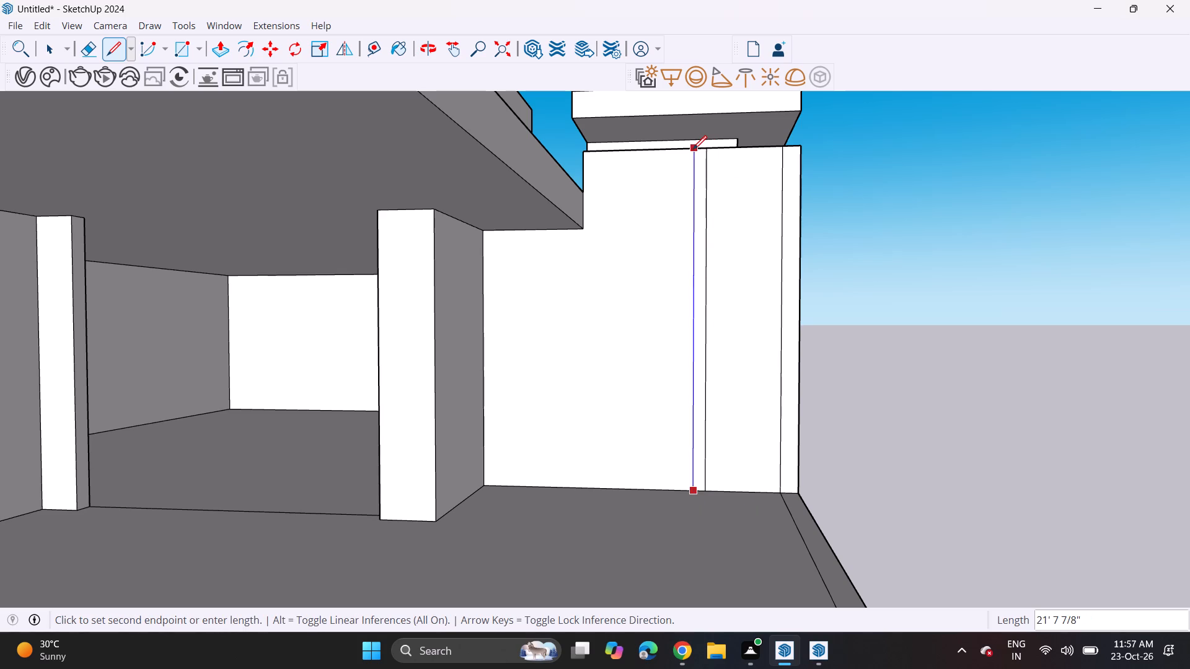
Draw a horizontal line on the end wall a little above the balcony floor, from the corner beside the pillar to below the slab's edge.
{"action": "middle_click_drag", "start_coordinate": [640, 221], "coordinate": [666, 224]}
{"action": "scroll", "coordinate": [640, 221], "scroll_direction": "up", "scroll_amount": 1}
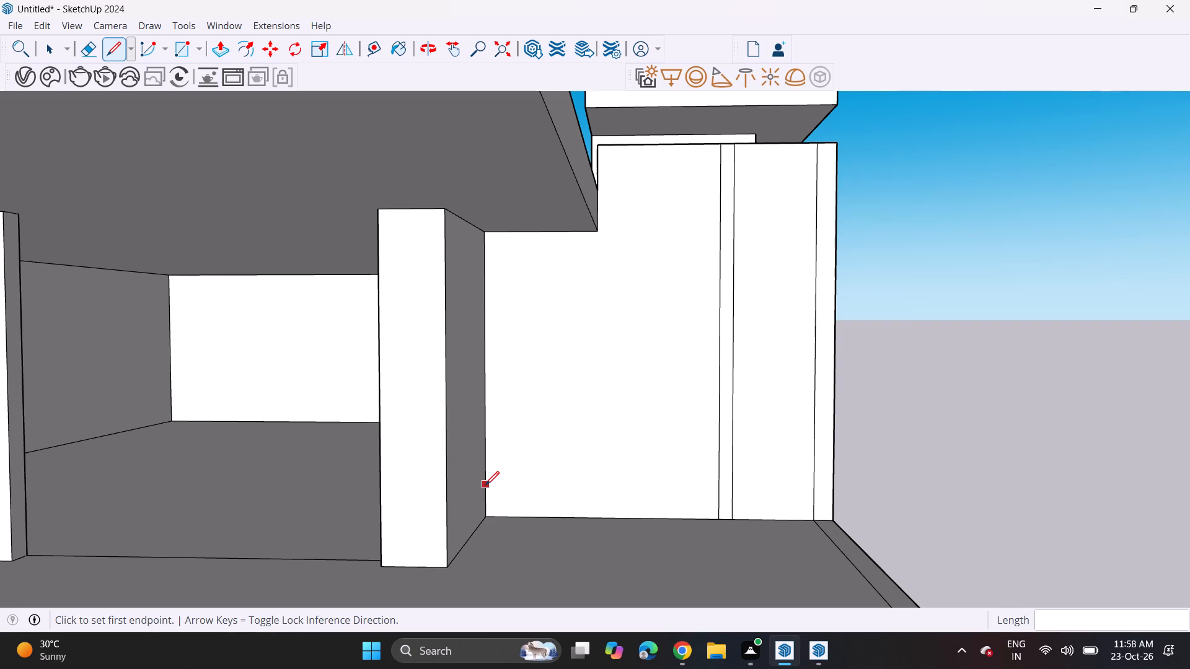
{"action": "left_click", "coordinate": [487, 479]}
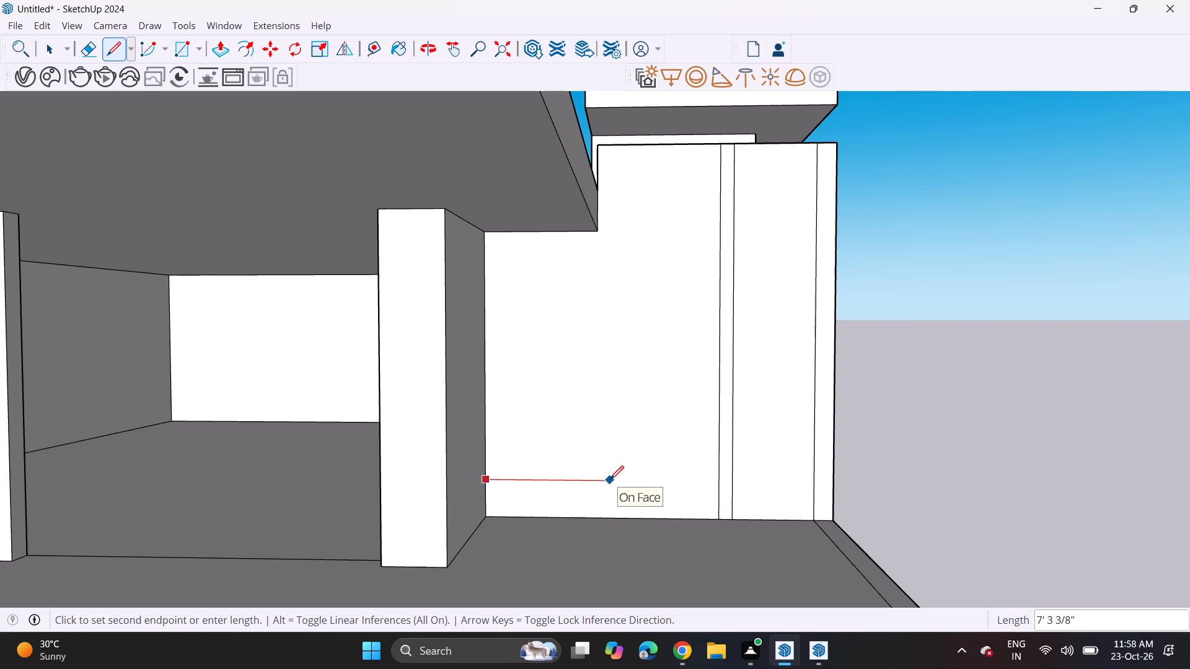
{"action": "middle_click_drag", "start_coordinate": [596, 476], "coordinate": [615, 481]}
{"action": "scroll", "coordinate": [607, 479], "scroll_direction": "up", "scroll_amount": 1}
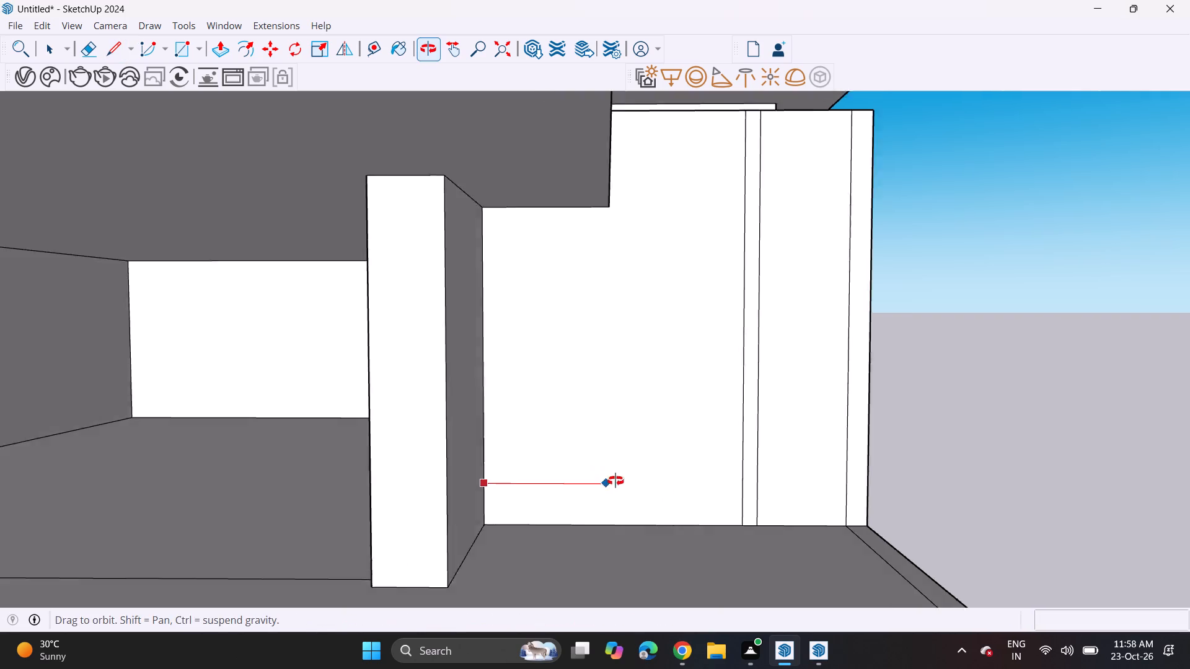
{"action": "middle_click_drag", "start_coordinate": [615, 481], "coordinate": [633, 481]}
{"action": "scroll", "coordinate": [624, 481], "scroll_direction": "up", "scroll_amount": 1}
{"action": "middle_click_drag", "start_coordinate": [588, 462], "coordinate": [542, 453]}
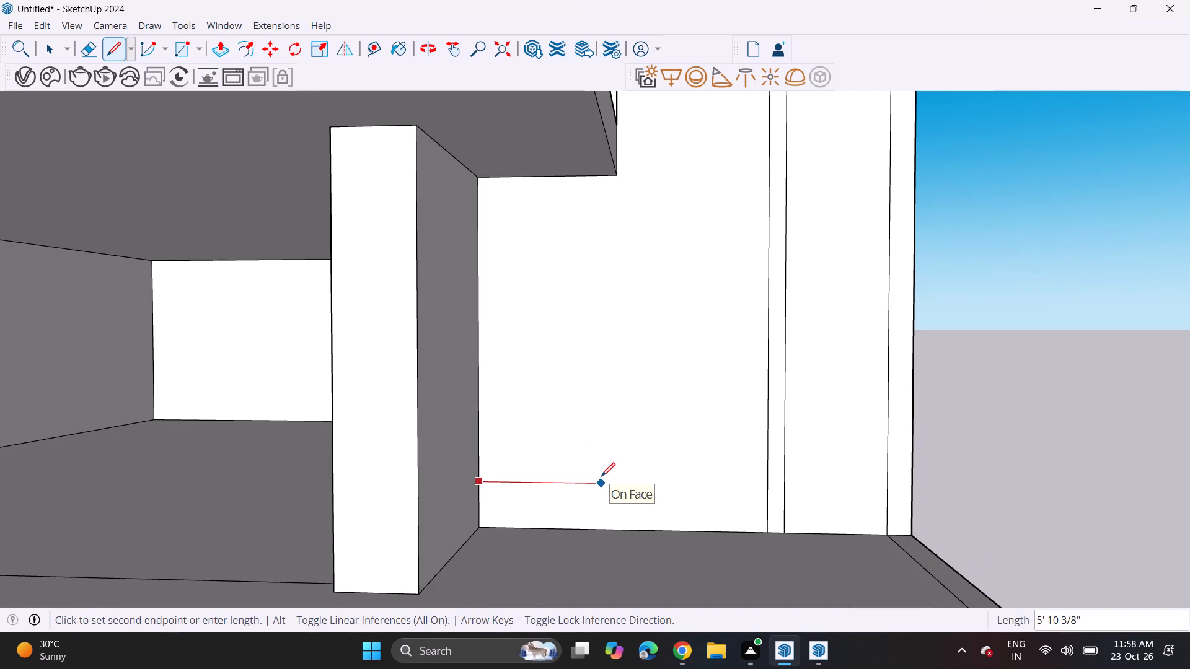
{"action": "left_click", "coordinate": [619, 476]}
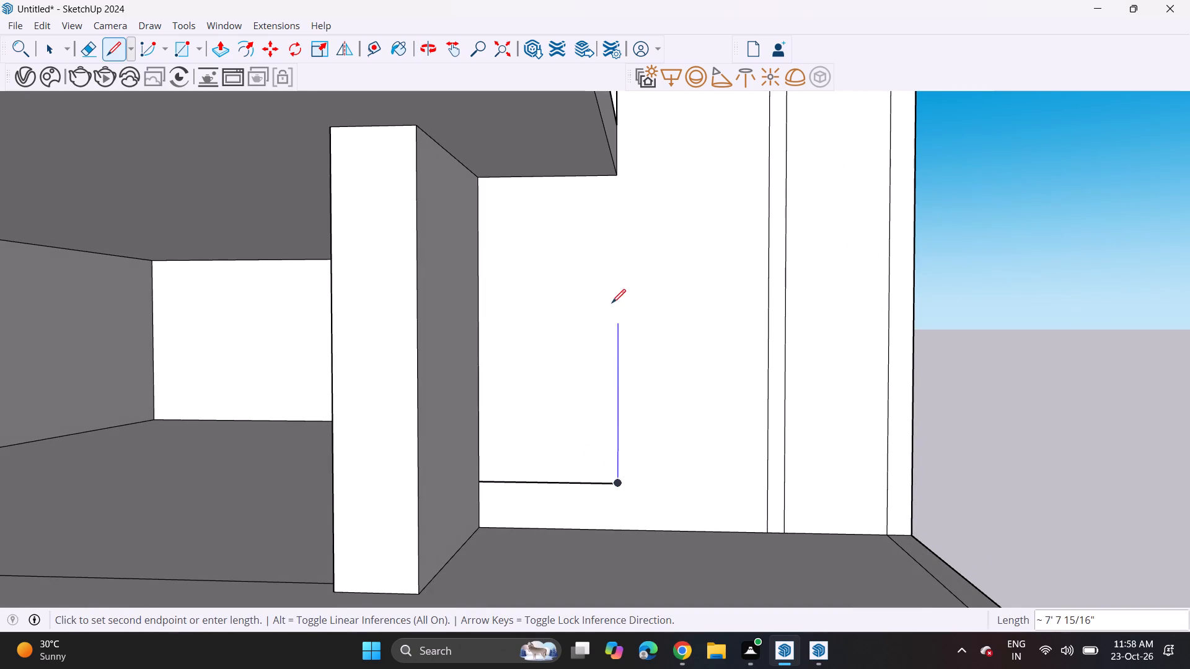
Draw a vertical line about 19' 5" long from the horizontal line's free end up to the end wall's top corner.
{"action": "middle_click_drag", "start_coordinate": [612, 167], "coordinate": [612, 270]}
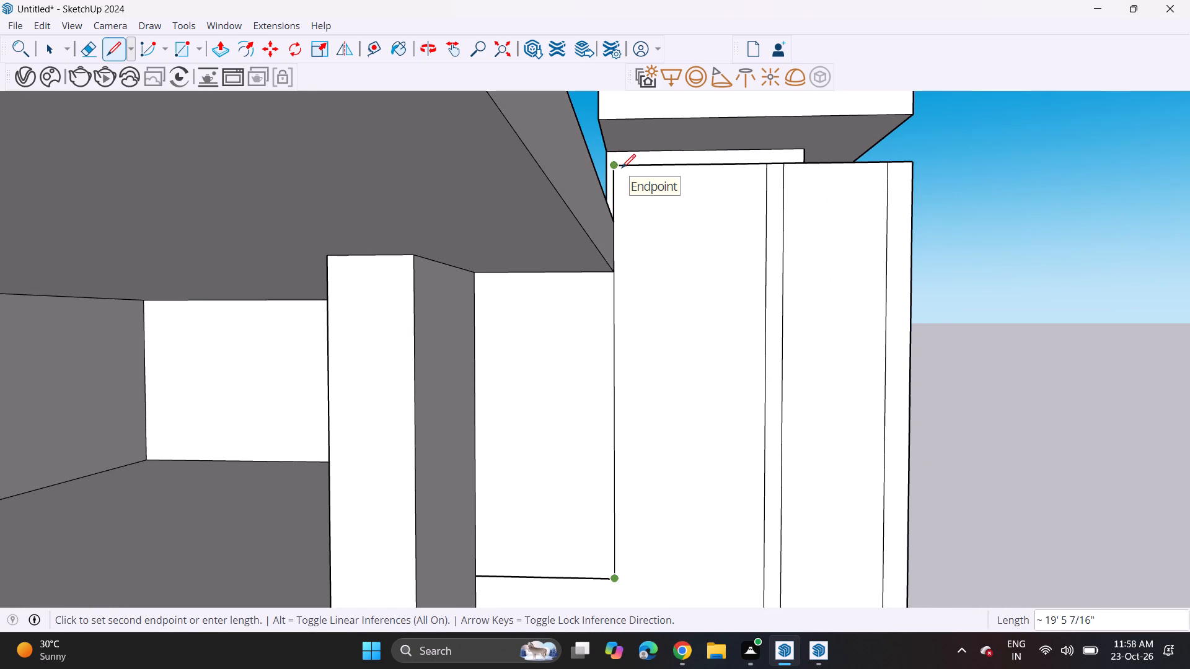
{"action": "scroll", "coordinate": [622, 168], "scroll_direction": "up", "scroll_amount": 4}
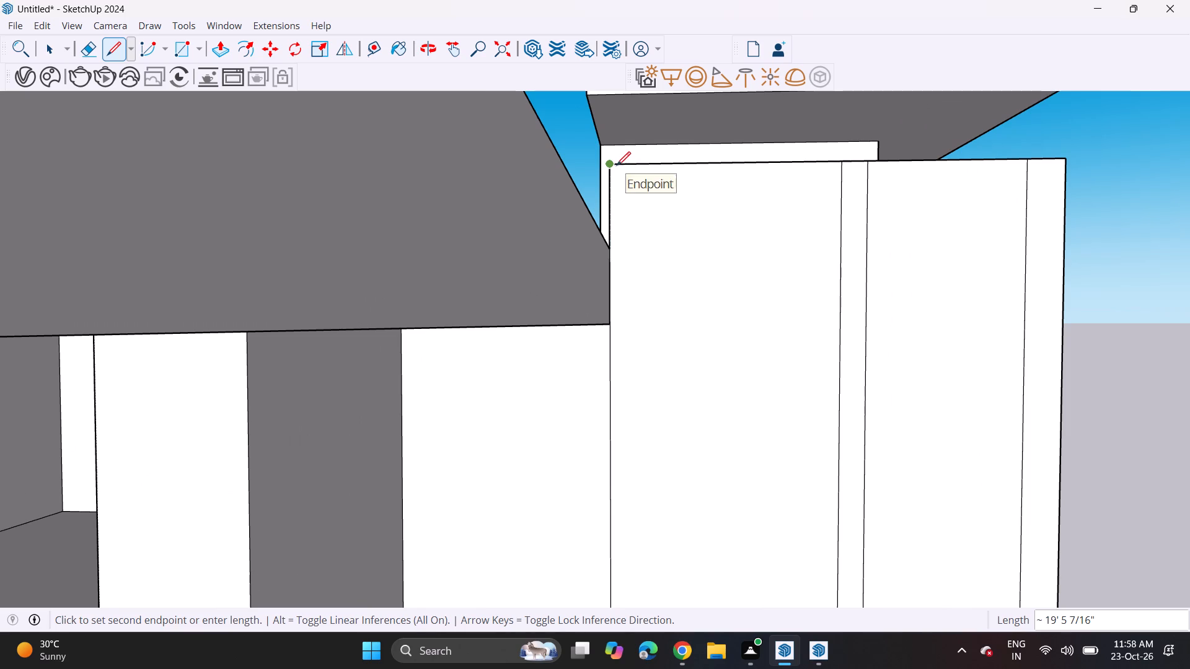
{"action": "scroll", "coordinate": [619, 167], "scroll_direction": "up", "scroll_amount": 7}
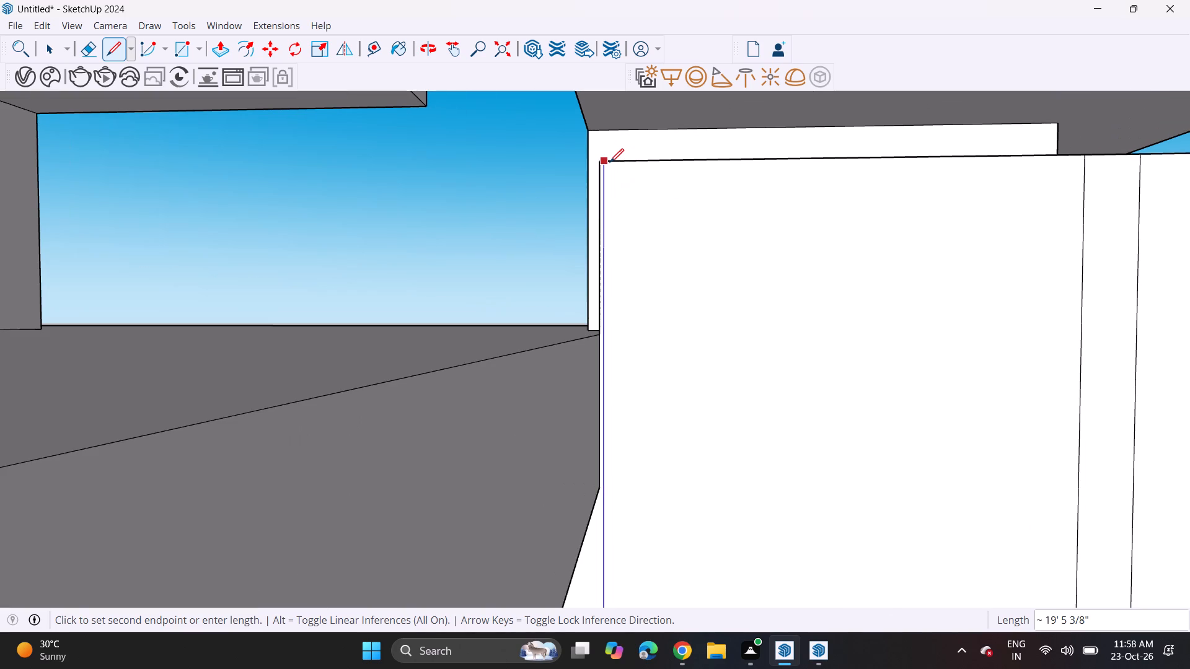
{"action": "scroll", "coordinate": [610, 167], "scroll_direction": "down", "scroll_amount": 11}
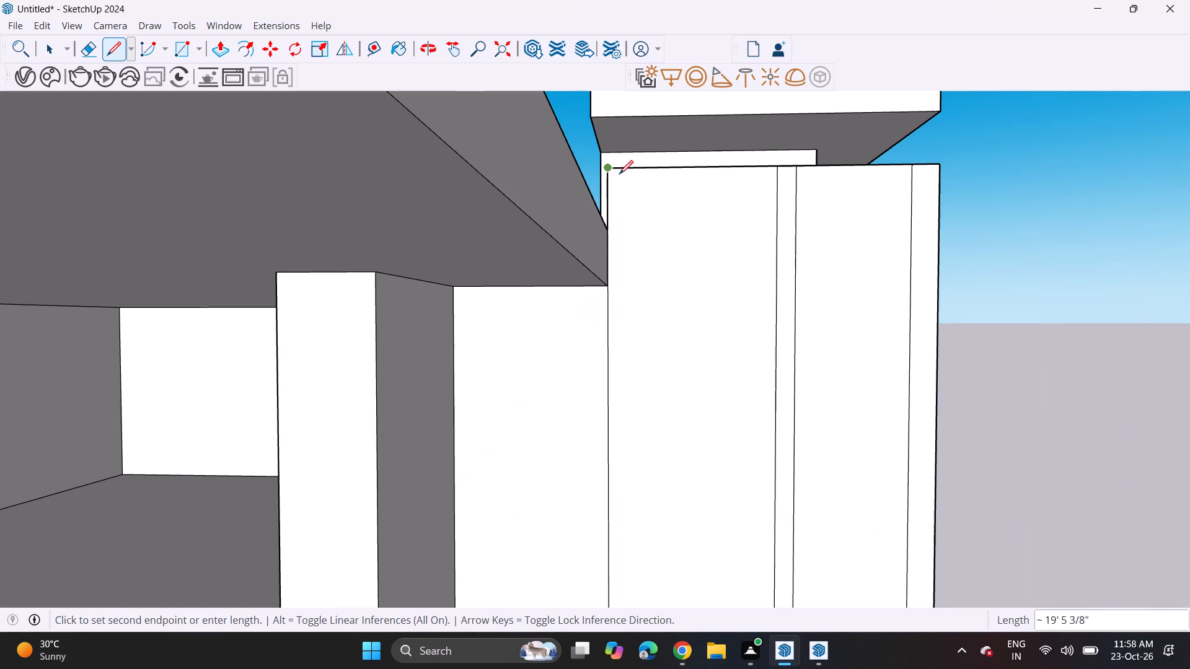
{"action": "scroll", "coordinate": [611, 168], "scroll_direction": "up", "scroll_amount": 6}
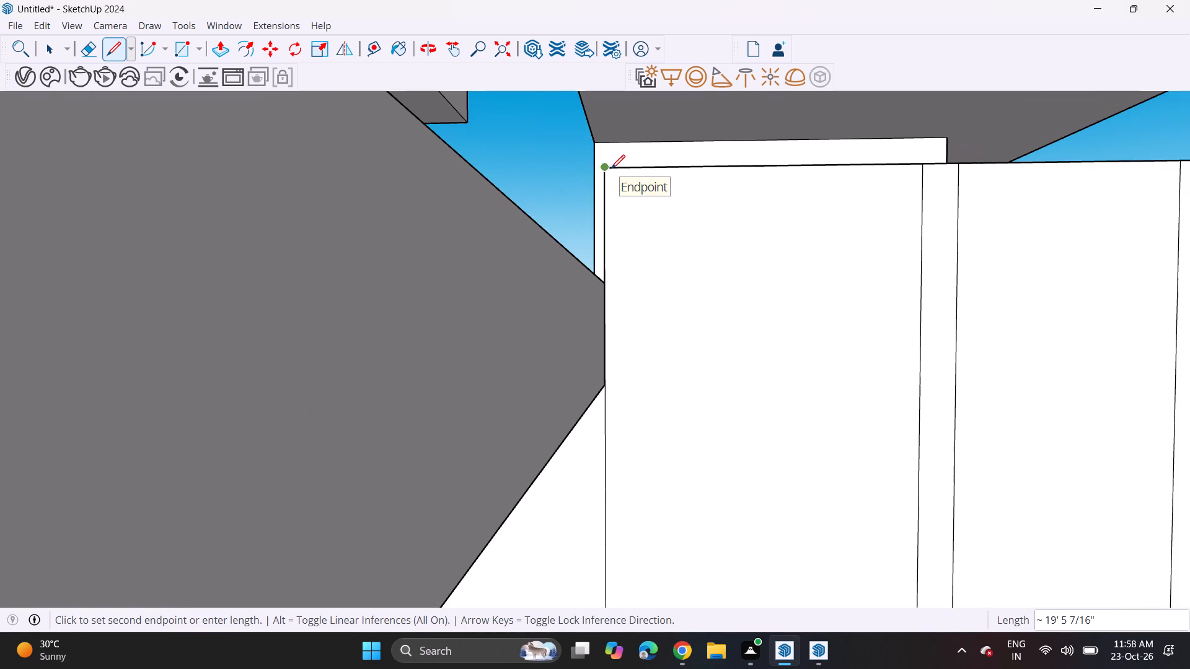
{"action": "left_click", "coordinate": [615, 169]}
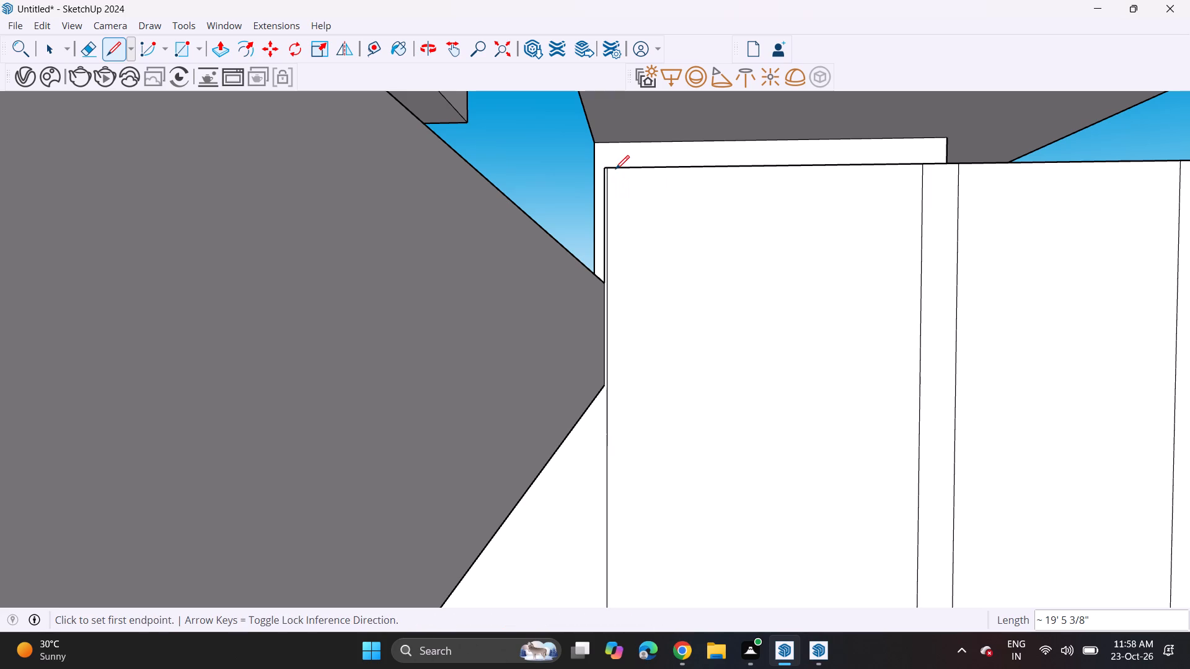
Draw another vertical line about 21' 8" long from wall top to balcony floor, between the panel outline and the narrow strip.
{"action": "scroll", "coordinate": [707, 170], "scroll_direction": "down", "scroll_amount": 1}
{"action": "scroll", "coordinate": [707, 170], "scroll_direction": "up", "scroll_amount": 1}
{"action": "scroll", "coordinate": [707, 170], "scroll_direction": "down", "scroll_amount": 8}
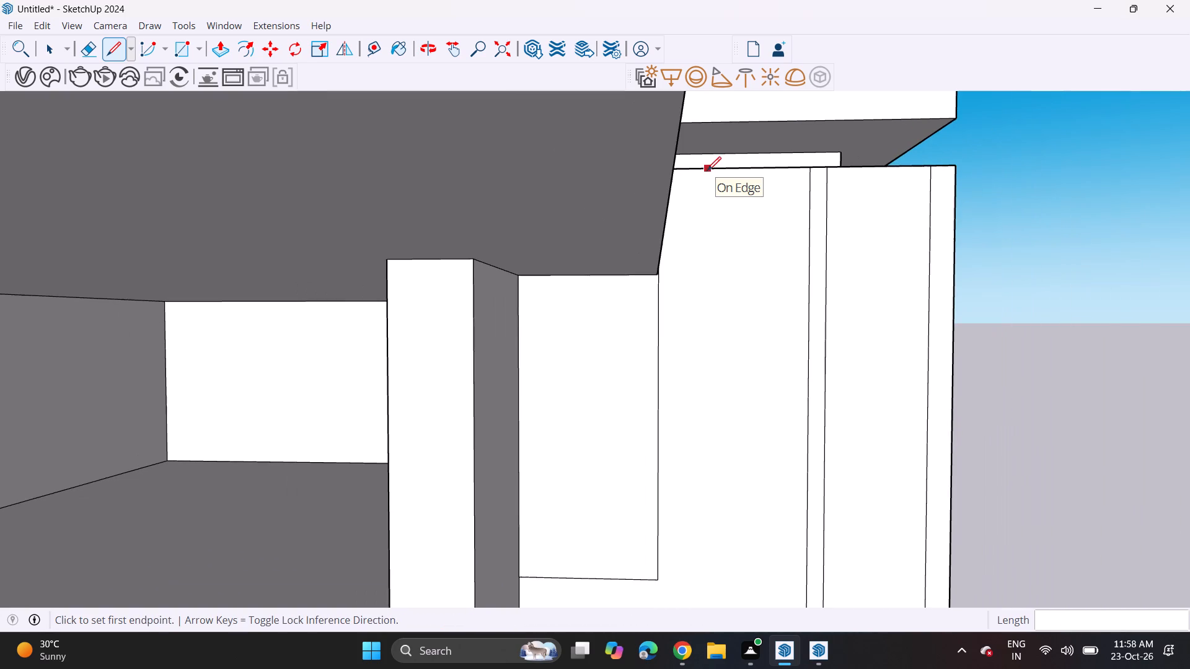
{"action": "left_click", "coordinate": [729, 171]}
{"action": "scroll", "coordinate": [734, 295], "scroll_direction": "down", "scroll_amount": 7}
{"action": "middle_click_drag", "start_coordinate": [744, 334], "coordinate": [723, 214], "text": "shift"}
{"action": "scroll", "coordinate": [719, 224], "scroll_direction": "up", "scroll_amount": 1}
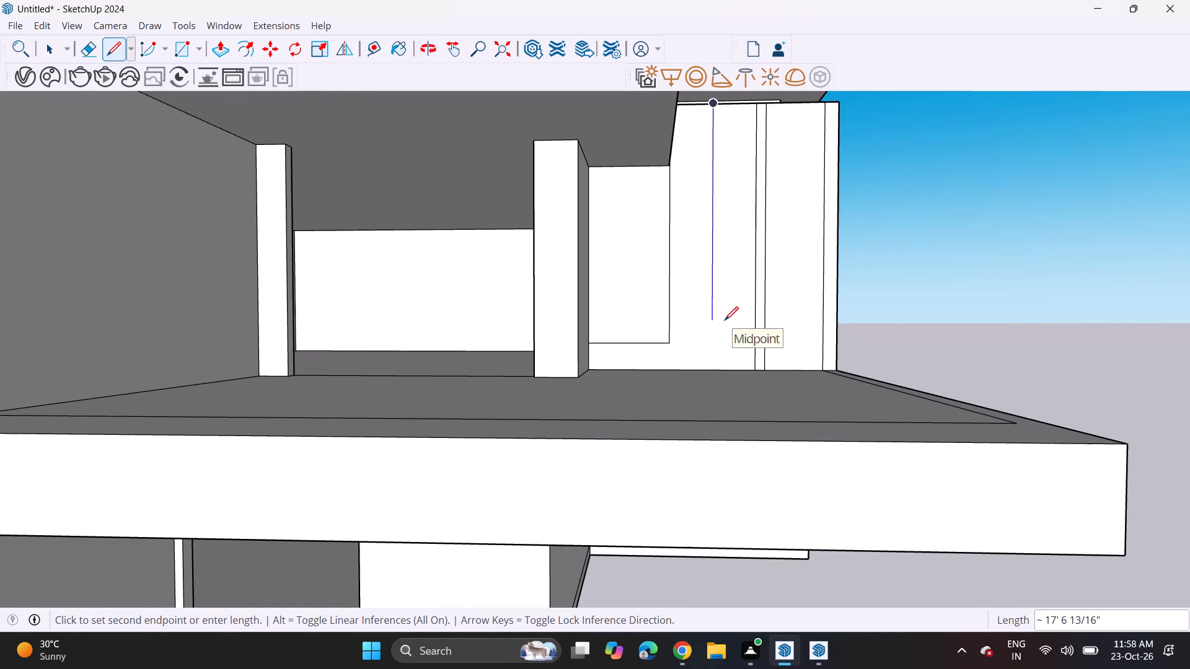
{"action": "scroll", "coordinate": [721, 333], "scroll_direction": "up", "scroll_amount": 7}
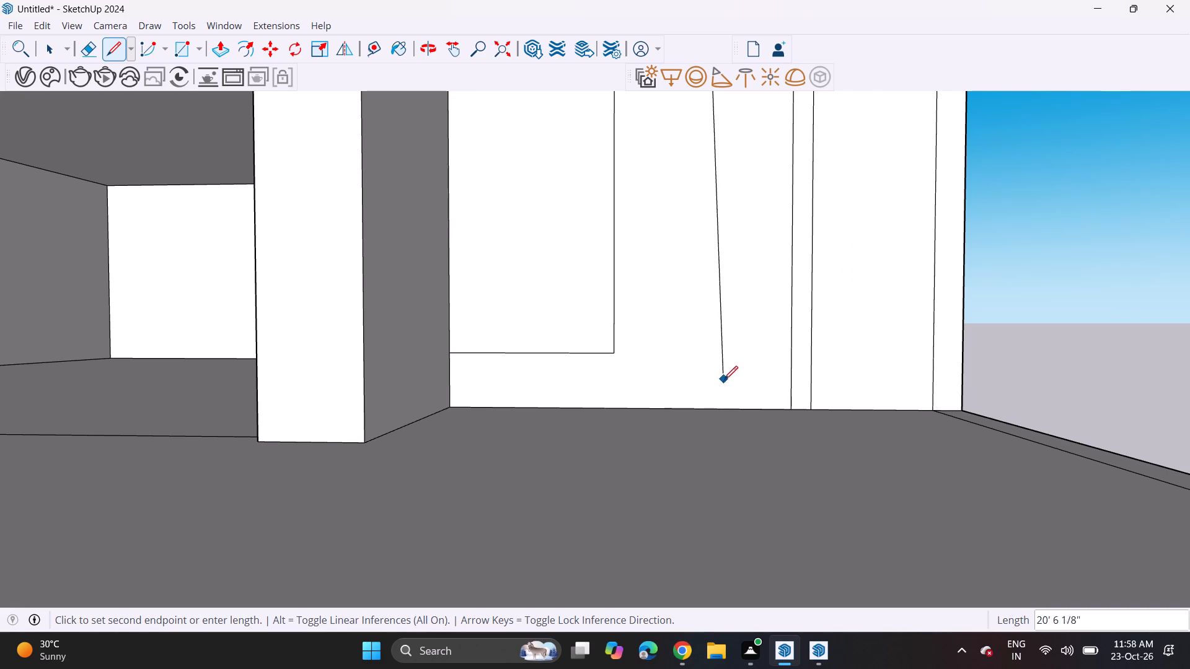
{"action": "left_click", "coordinate": [700, 411]}
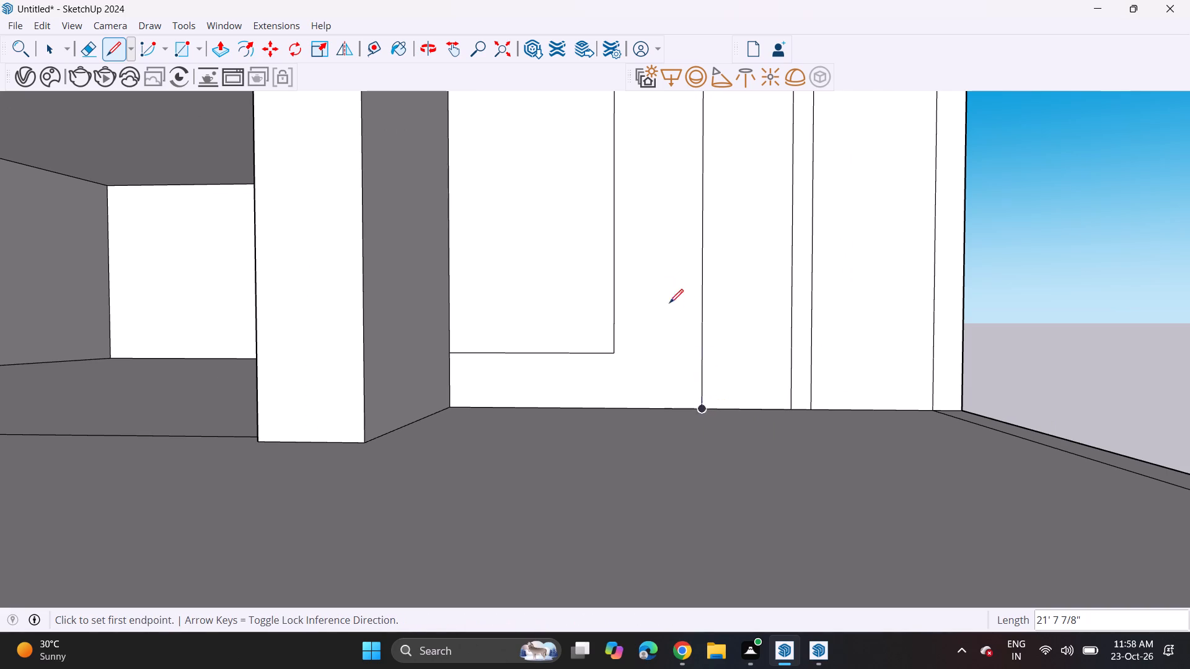
Draw a rectangle about 3' 5 1/2" by 9' 2 1/2" in the end wall panel, starting from its upper corner beside the pillar.
{"action": "scroll", "coordinate": [629, 310], "scroll_direction": "down", "scroll_amount": 8}
{"action": "middle_click_drag", "start_coordinate": [617, 300], "coordinate": [642, 352]}
{"action": "scroll", "coordinate": [640, 352], "scroll_direction": "down", "scroll_amount": 4}
{"action": "middle_click_drag", "start_coordinate": [638, 361], "coordinate": [684, 375]}
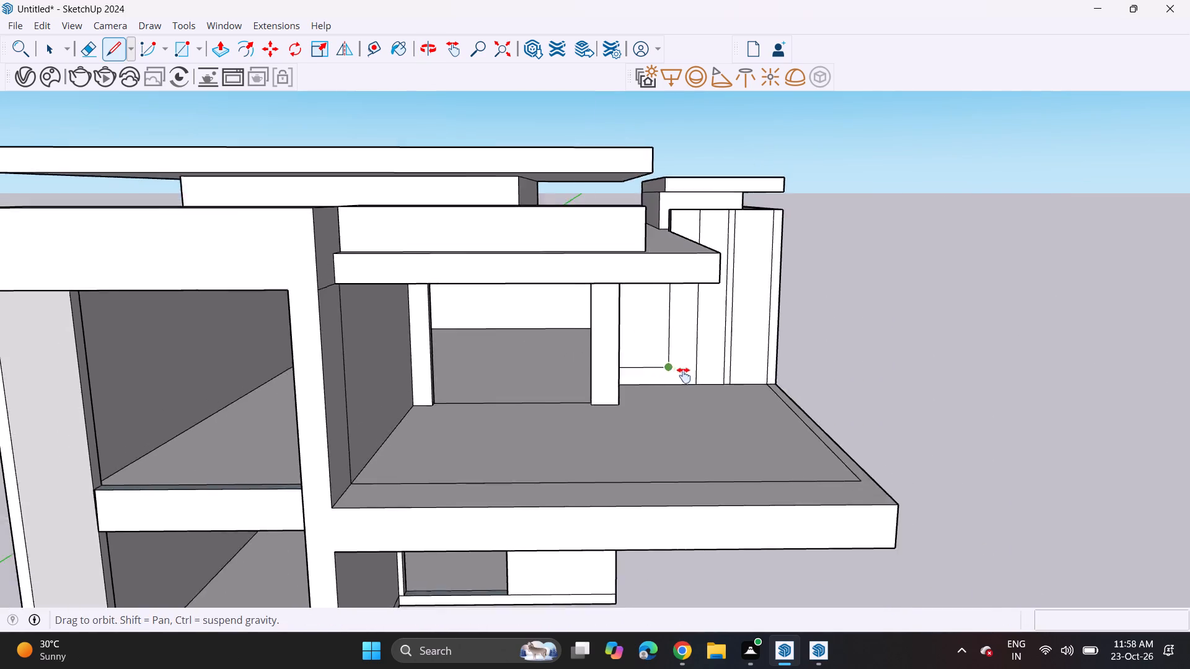
{"action": "middle_click_drag", "start_coordinate": [684, 375], "coordinate": [721, 389]}
{"action": "middle_click_drag", "start_coordinate": [696, 326], "coordinate": [642, 263]}
{"action": "scroll", "coordinate": [638, 261], "scroll_direction": "up", "scroll_amount": 1}
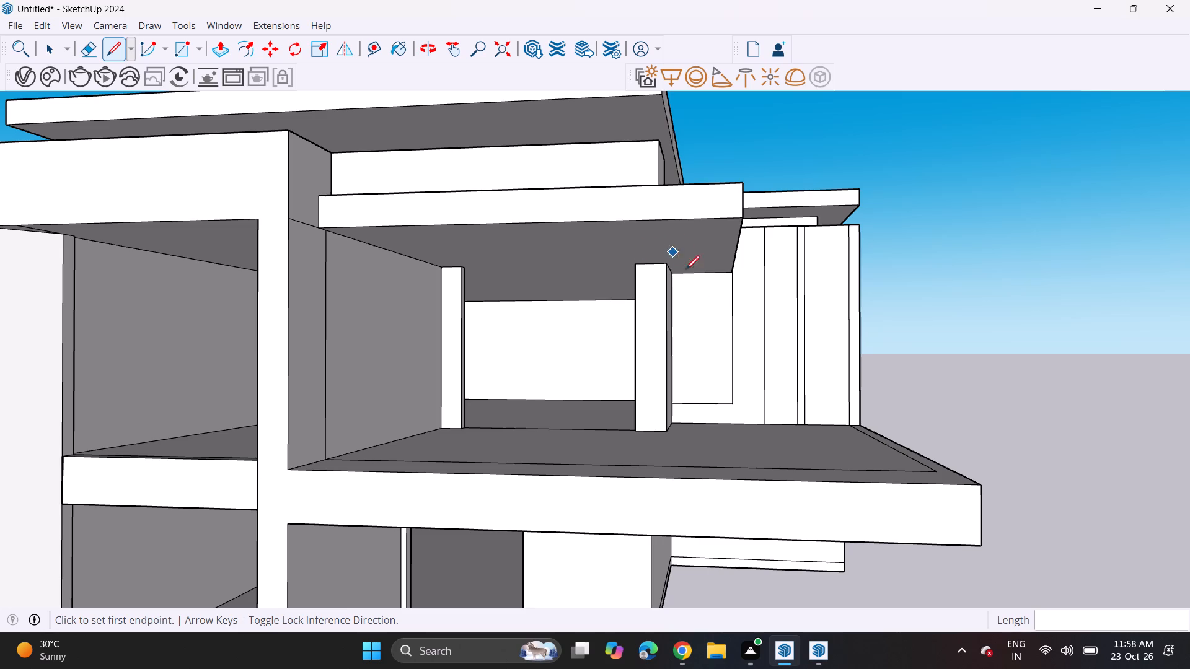
{"action": "left_click", "coordinate": [172, 47]}
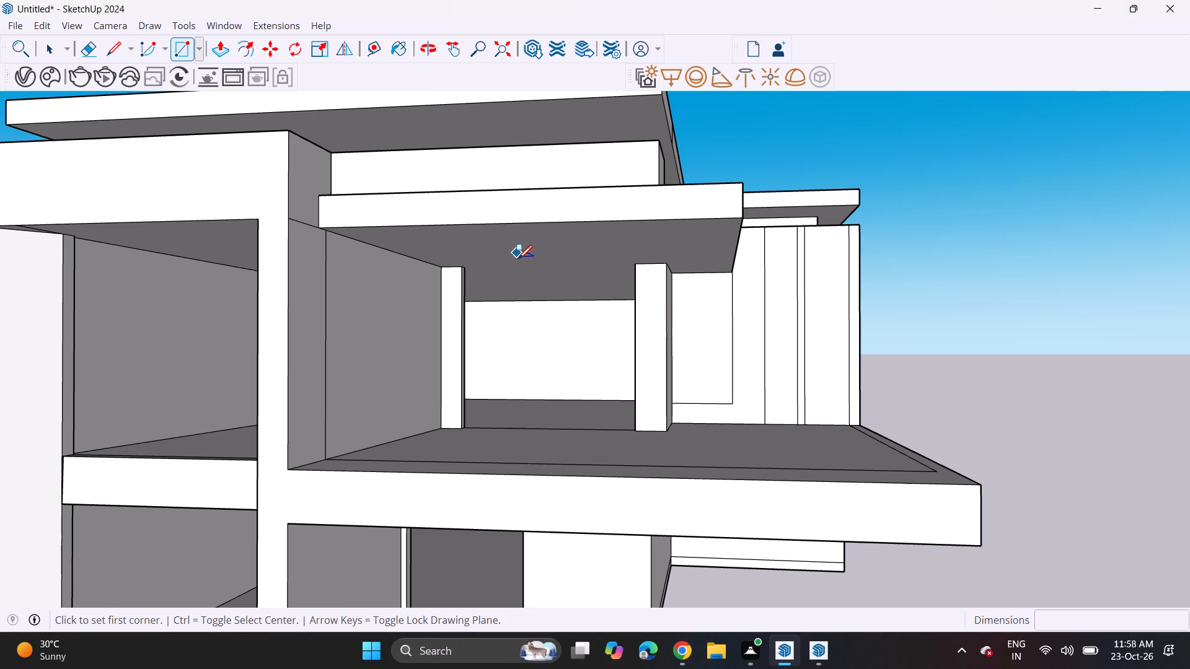
{"action": "scroll", "coordinate": [705, 273], "scroll_direction": "up", "scroll_amount": 7}
{"action": "left_click", "coordinate": [632, 274]}
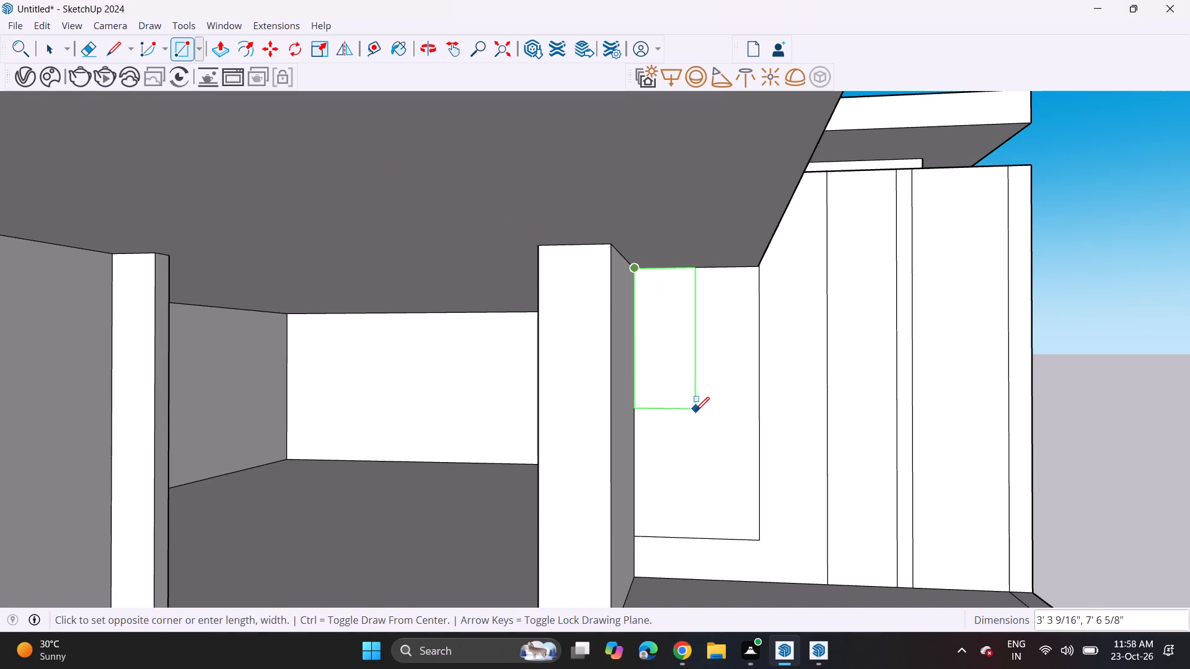
{"action": "left_click", "coordinate": [699, 440]}
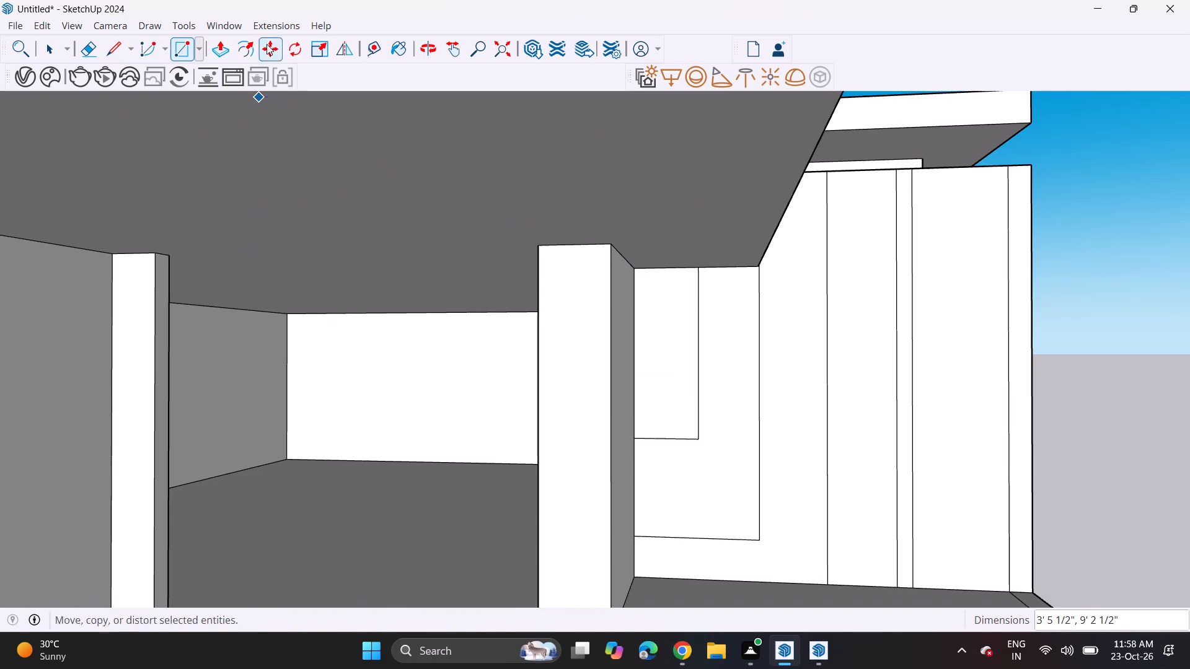
Push the small rectangle beside the pillar inward 1' 8 1/4", through the full wall thickness, for a window opening.
{"action": "left_click", "coordinate": [219, 49]}
{"action": "scroll", "coordinate": [575, 249], "scroll_direction": "up", "scroll_amount": 1}
{"action": "middle_click_drag", "start_coordinate": [586, 261], "coordinate": [619, 304]}
{"action": "middle_click_drag", "start_coordinate": [658, 365], "coordinate": [637, 273]}
{"action": "middle_click_drag", "start_coordinate": [664, 344], "coordinate": [626, 228], "text": "shift"}
{"action": "scroll", "coordinate": [630, 247], "scroll_direction": "up", "scroll_amount": 1, "text": "shift"}
{"action": "left_click", "coordinate": [639, 325]}
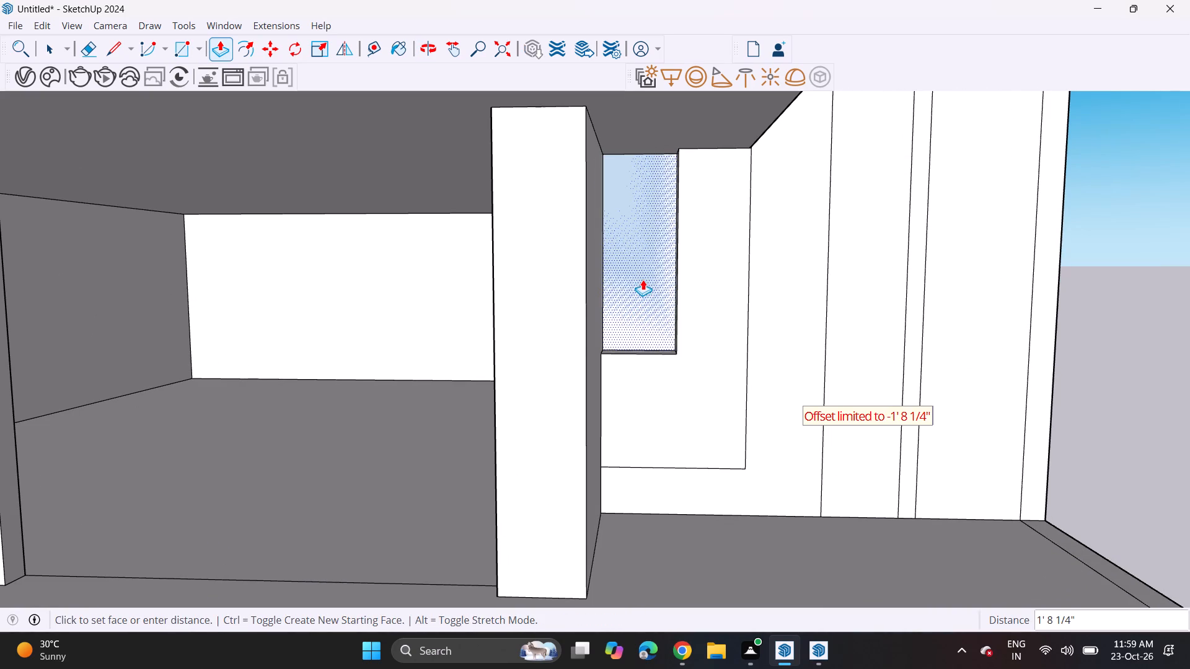
{"action": "left_click", "coordinate": [643, 279]}
Narrow the window opening by pulling its side face 7 5/16" toward the pillar with Push/Pull.
{"action": "scroll", "coordinate": [644, 323], "scroll_direction": "down", "scroll_amount": 6}
{"action": "middle_click_drag", "start_coordinate": [645, 335], "coordinate": [687, 282]}
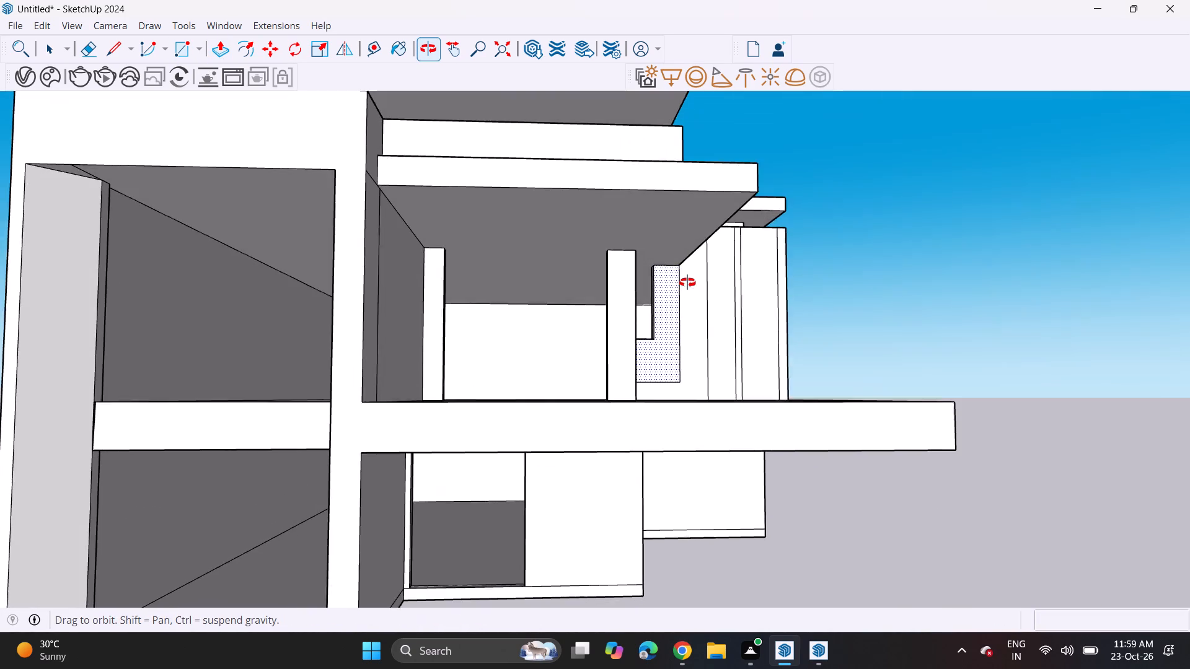
{"action": "middle_click_drag", "start_coordinate": [687, 282], "coordinate": [688, 281]}
{"action": "scroll", "coordinate": [682, 284], "scroll_direction": "down", "scroll_amount": 5}
{"action": "scroll", "coordinate": [663, 277], "scroll_direction": "up", "scroll_amount": 4}
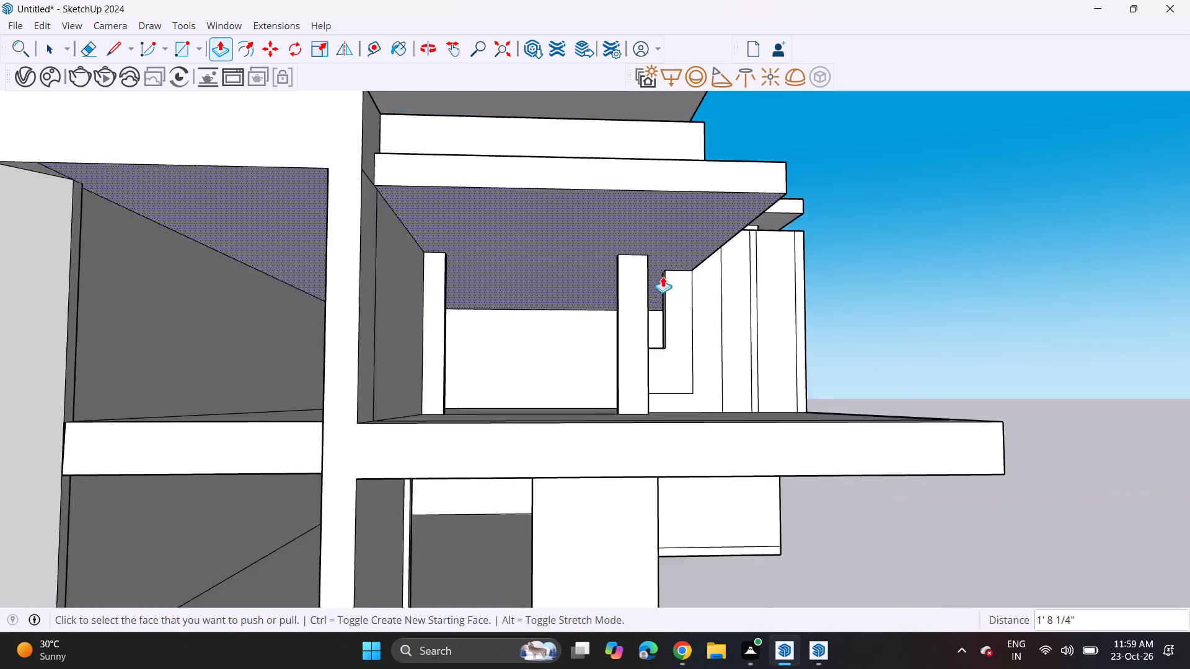
{"action": "scroll", "coordinate": [663, 276], "scroll_direction": "up", "scroll_amount": 16}
{"action": "left_click", "coordinate": [666, 296]}
{"action": "left_click", "coordinate": [641, 297]}
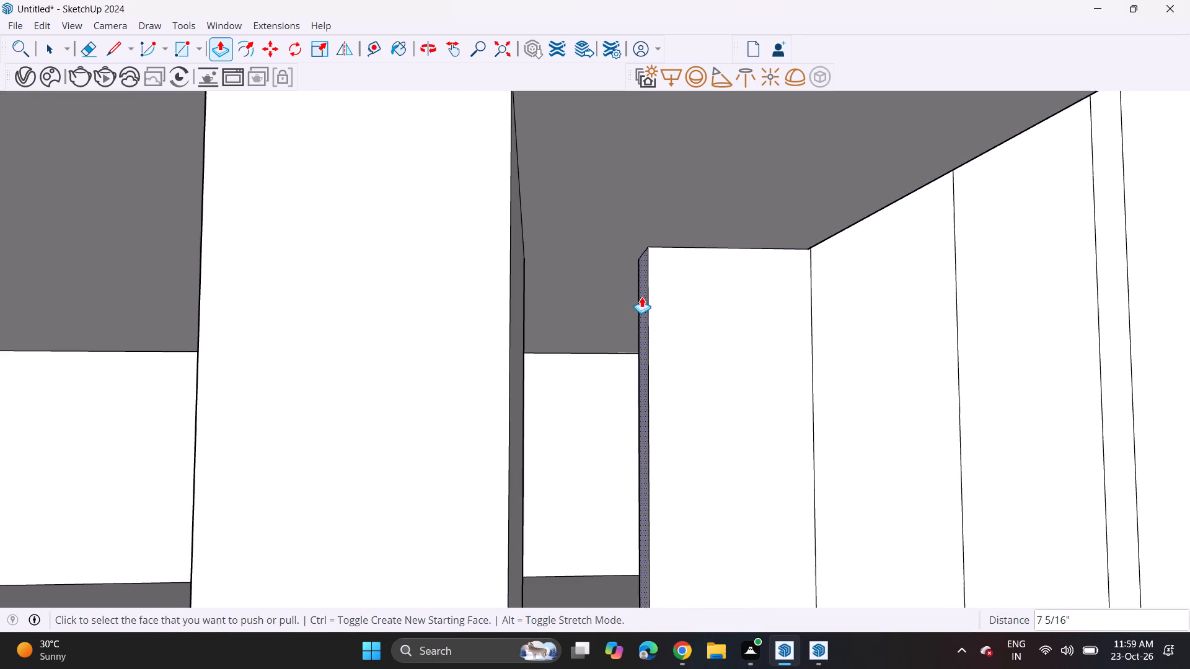
Pull the L-shaped strip around the window panel 8 13/16" outward from the end wall.
{"action": "scroll", "coordinate": [640, 320], "scroll_direction": "down", "scroll_amount": 16}
{"action": "middle_click_drag", "start_coordinate": [650, 369], "coordinate": [662, 358]}
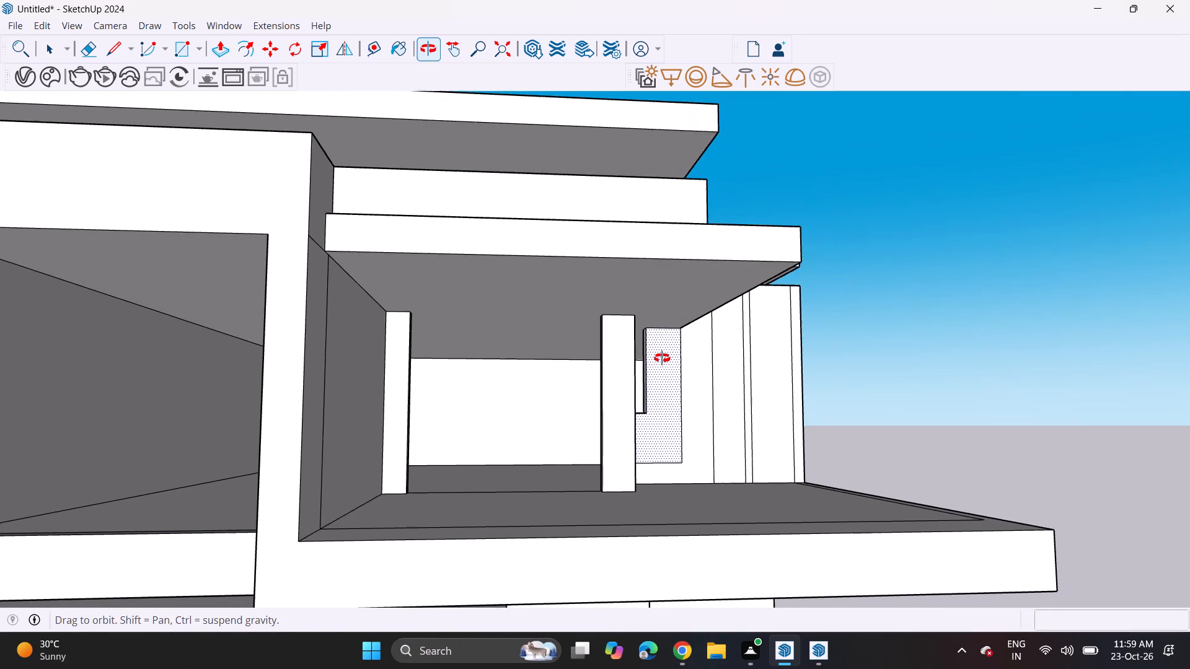
{"action": "middle_click_drag", "start_coordinate": [662, 358], "coordinate": [658, 356]}
{"action": "middle_click_drag", "start_coordinate": [703, 444], "coordinate": [364, 594]}
{"action": "scroll", "coordinate": [688, 476], "scroll_direction": "up", "scroll_amount": 7}
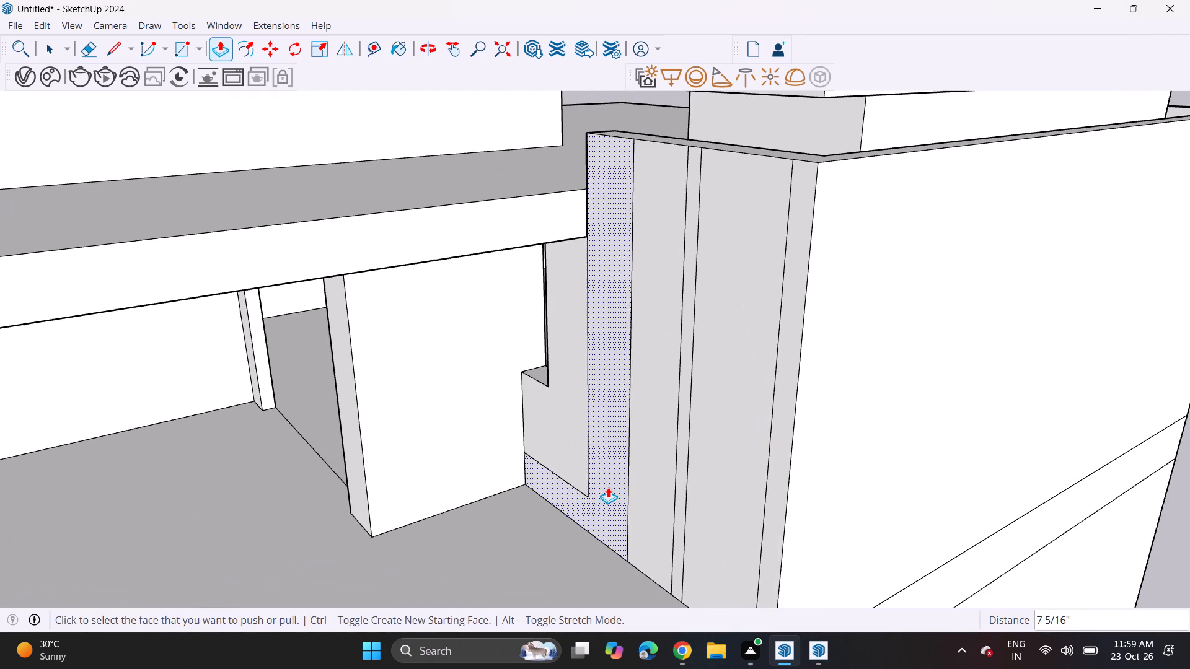
{"action": "left_click", "coordinate": [608, 487]}
{"action": "left_click", "coordinate": [600, 497]}
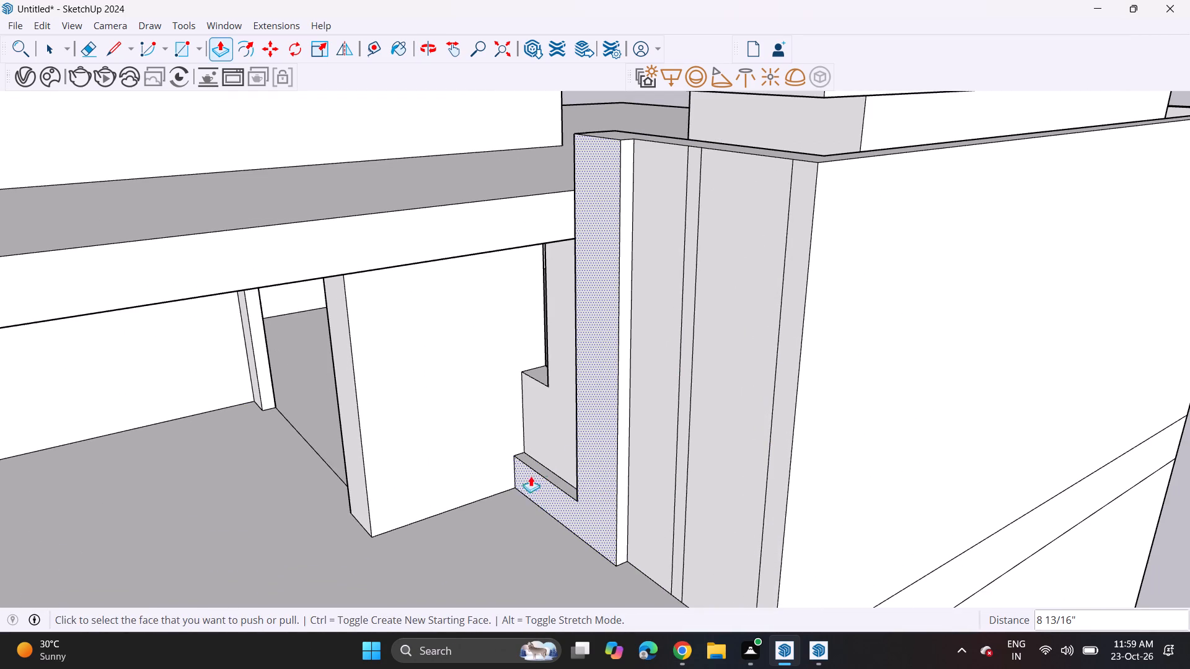
Recess the narrow vertical strip of the end wall 7 11/16" inward.
{"action": "middle_click_drag", "start_coordinate": [619, 420], "coordinate": [726, 367]}
{"action": "scroll", "coordinate": [730, 364], "scroll_direction": "down", "scroll_amount": 7}
{"action": "scroll", "coordinate": [738, 391], "scroll_direction": "up", "scroll_amount": 7}
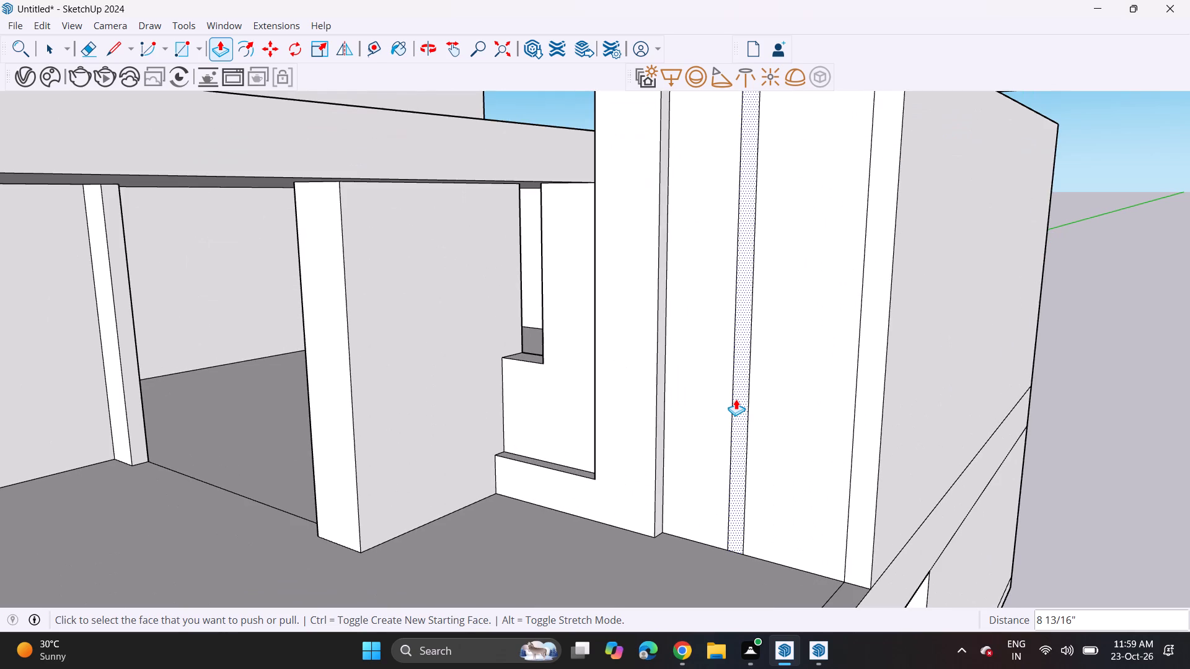
{"action": "left_click", "coordinate": [736, 399]}
{"action": "left_click", "coordinate": [741, 394]}
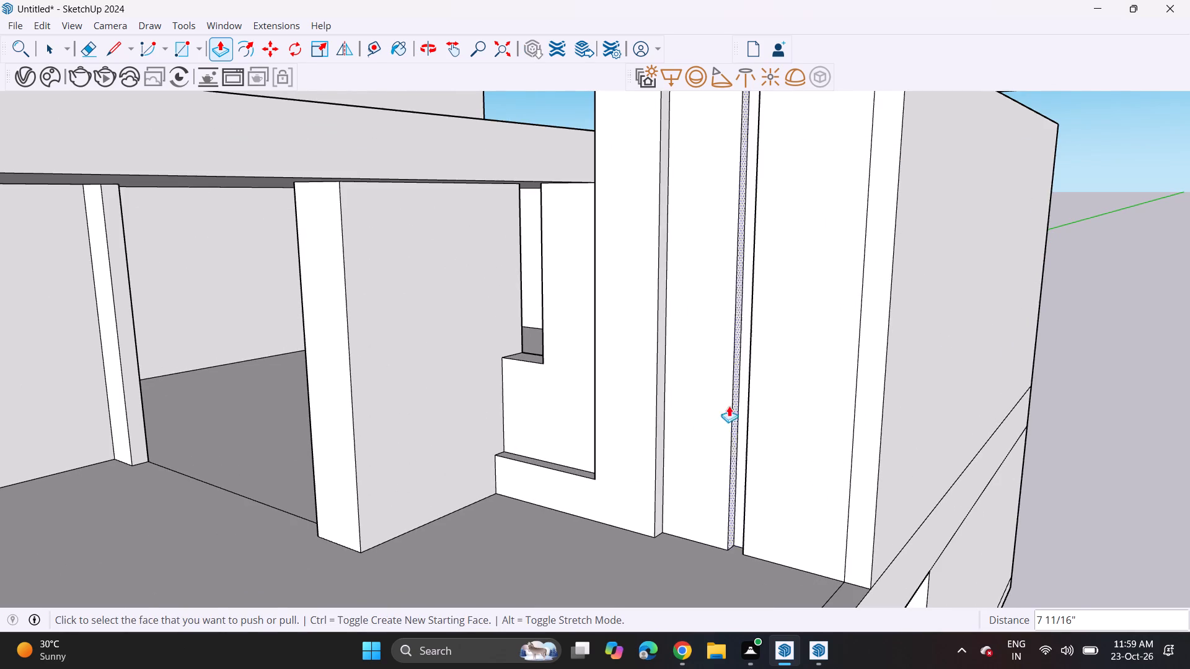
Draw a vertical line about 3' 7" long across the balcony slab's front face, close to the ground-floor block's outer corner.
{"action": "scroll", "coordinate": [680, 430], "scroll_direction": "down", "scroll_amount": 6}
{"action": "middle_click_drag", "start_coordinate": [640, 447], "coordinate": [834, 381]}
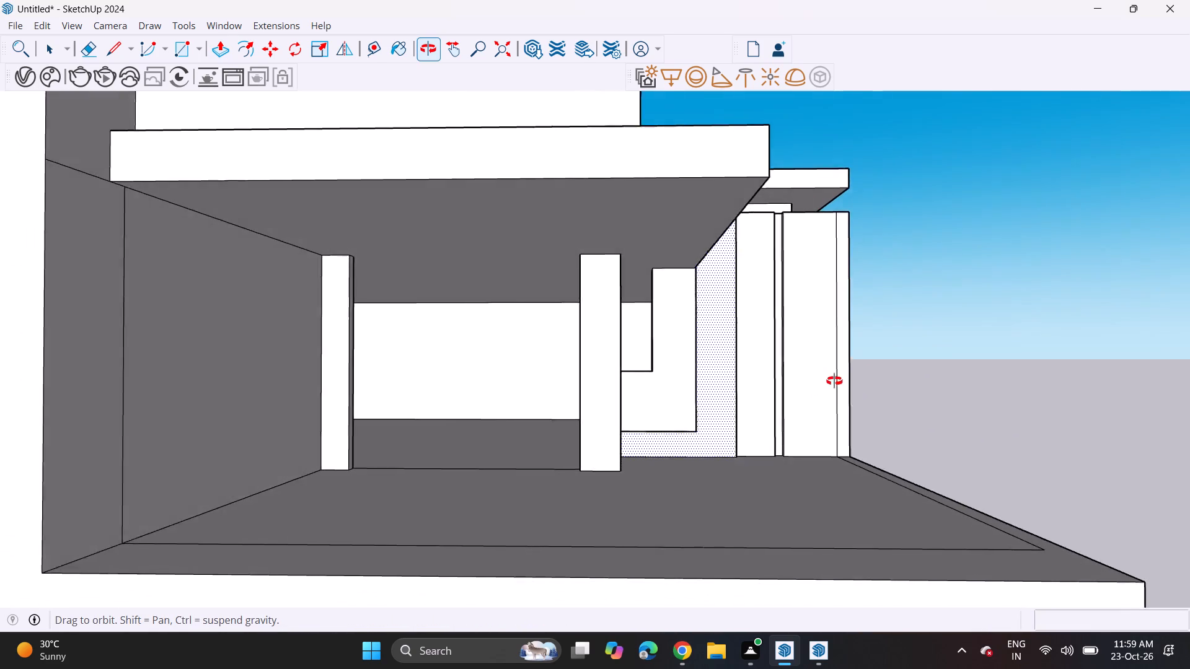
{"action": "middle_click_drag", "start_coordinate": [834, 381], "coordinate": [839, 381]}
{"action": "scroll", "coordinate": [796, 365], "scroll_direction": "down", "scroll_amount": 5}
{"action": "scroll", "coordinate": [760, 402], "scroll_direction": "down", "scroll_amount": 3}
{"action": "middle_click_drag", "start_coordinate": [759, 408], "coordinate": [756, 376], "text": "shift"}
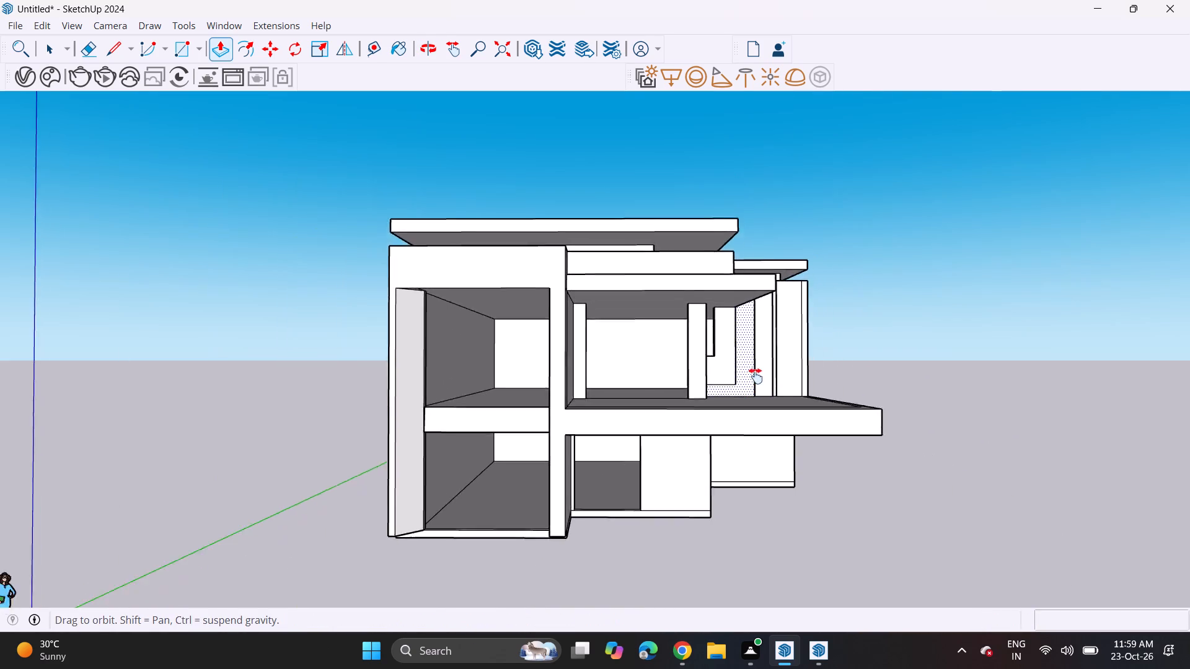
{"action": "middle_click_drag", "start_coordinate": [756, 376], "coordinate": [726, 318], "text": "shift"}
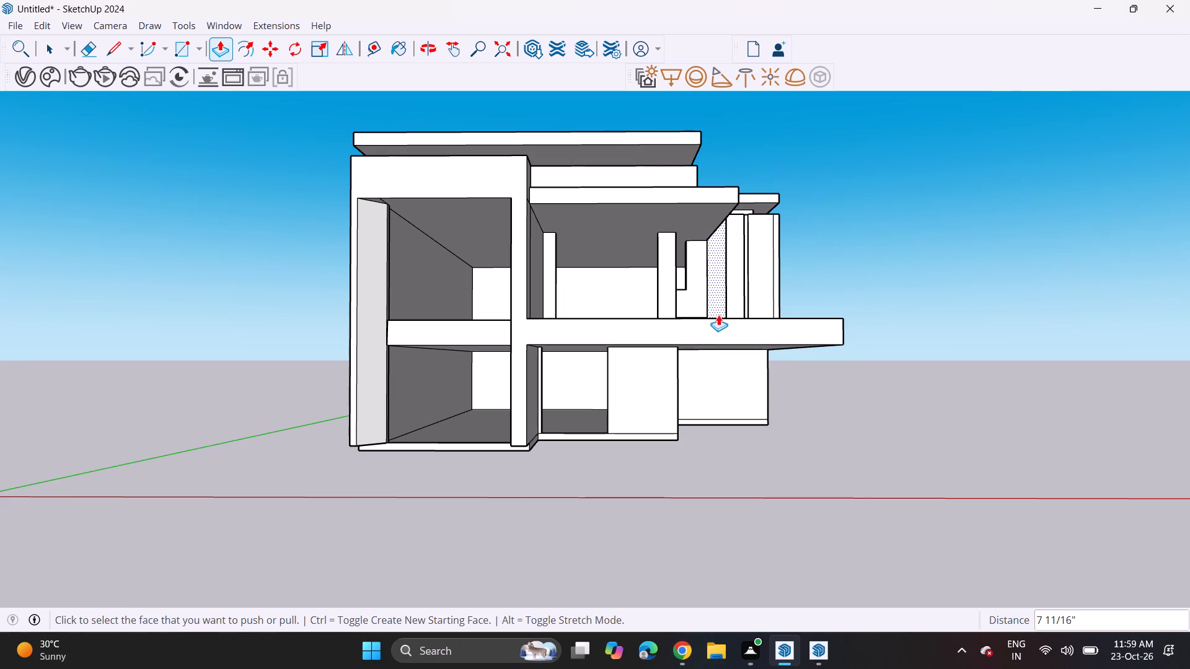
{"action": "middle_click_drag", "start_coordinate": [710, 311], "coordinate": [608, 377]}
{"action": "scroll", "coordinate": [608, 377], "scroll_direction": "up", "scroll_amount": 1}
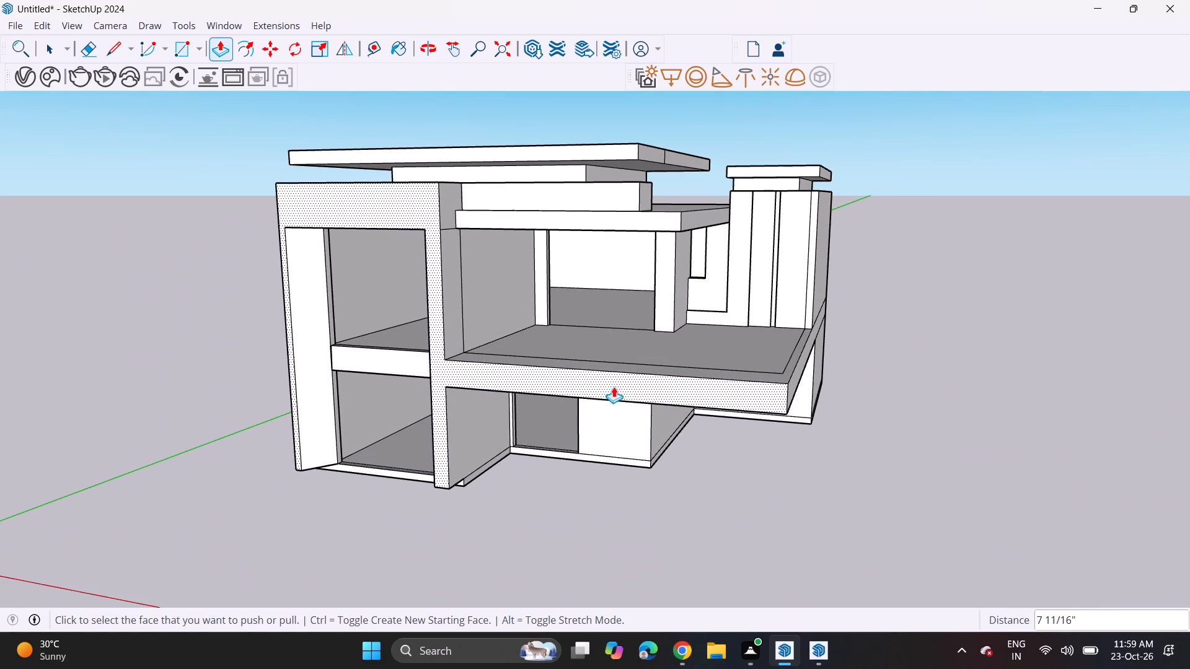
{"action": "scroll", "coordinate": [624, 393], "scroll_direction": "up", "scroll_amount": 5}
{"action": "left_click", "coordinate": [107, 54]}
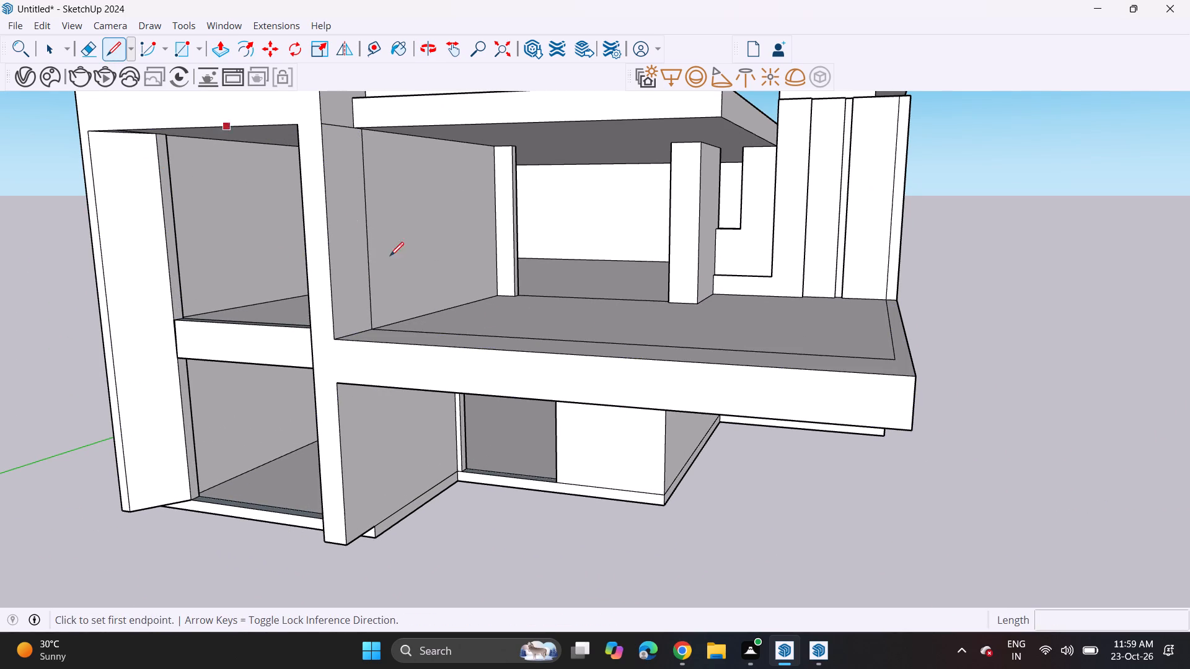
{"action": "middle_click_drag", "start_coordinate": [522, 378], "coordinate": [600, 360]}
{"action": "scroll", "coordinate": [612, 372], "scroll_direction": "up", "scroll_amount": 1}
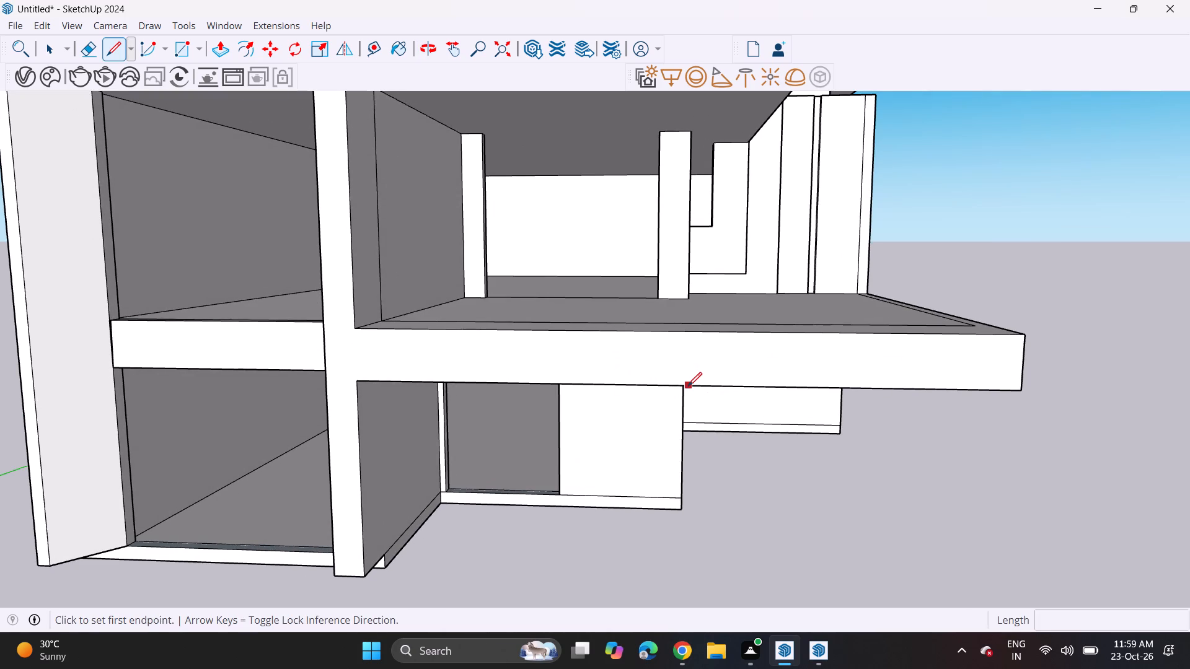
{"action": "scroll", "coordinate": [684, 385], "scroll_direction": "up", "scroll_amount": 7}
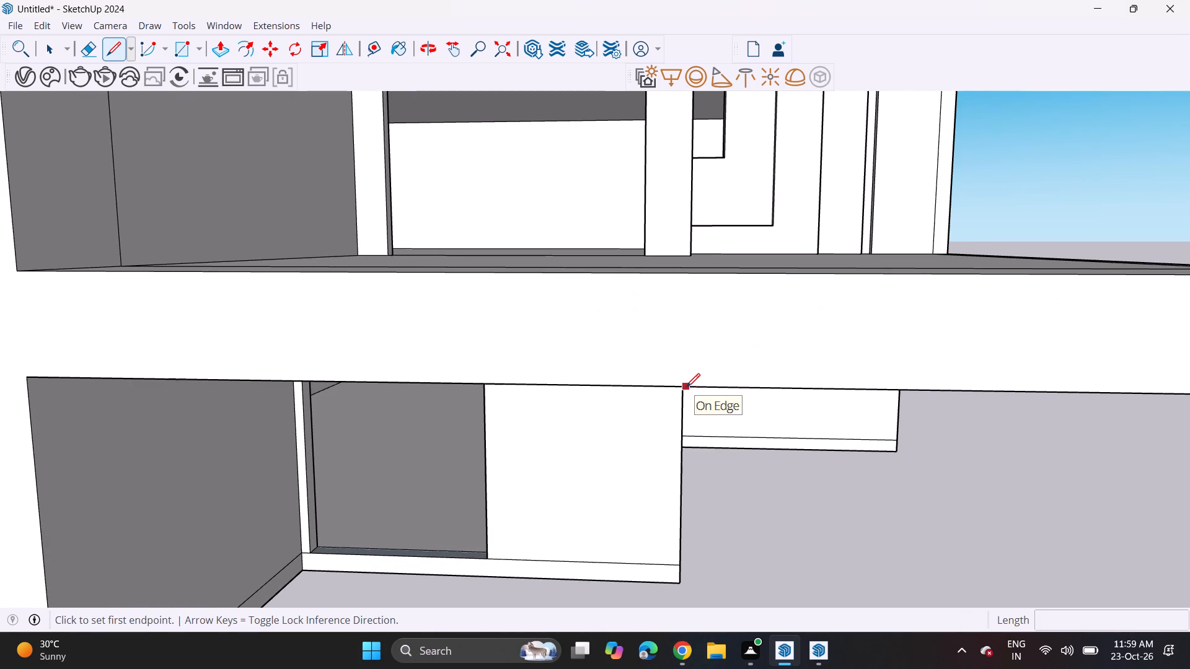
{"action": "left_click", "coordinate": [685, 387]}
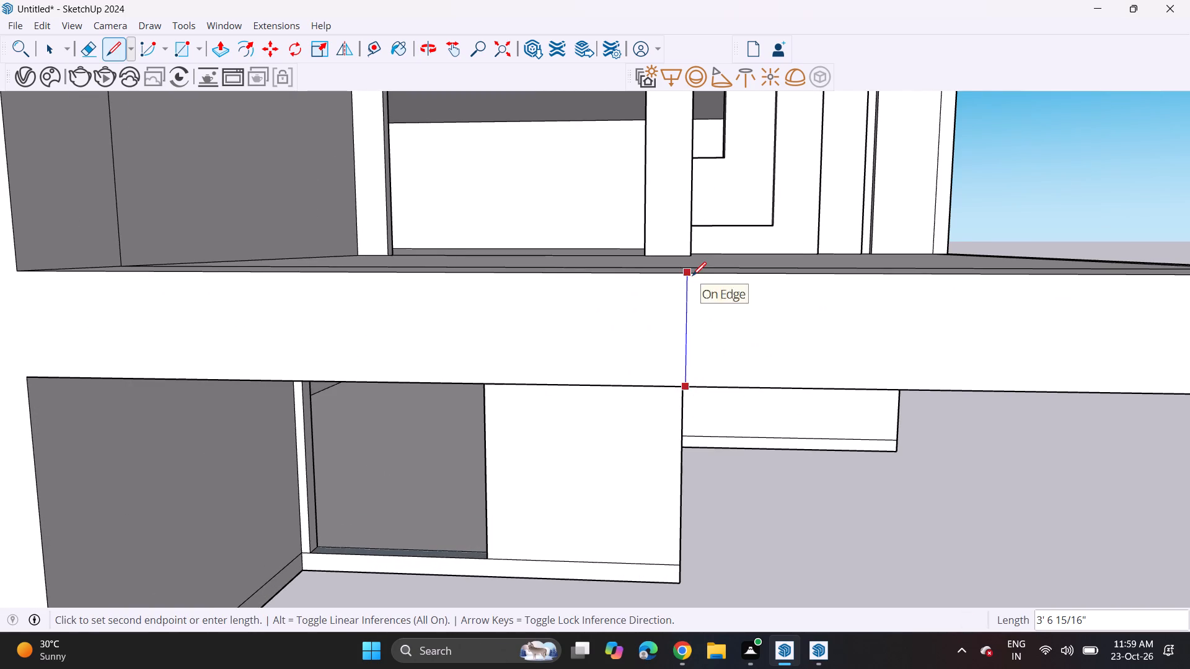
{"action": "left_click", "coordinate": [692, 276]}
{"action": "scroll", "coordinate": [696, 280], "scroll_direction": "up", "scroll_amount": 1}
{"action": "middle_click_drag", "start_coordinate": [677, 291], "coordinate": [583, 374]}
{"action": "scroll", "coordinate": [577, 355], "scroll_direction": "down", "scroll_amount": 8}
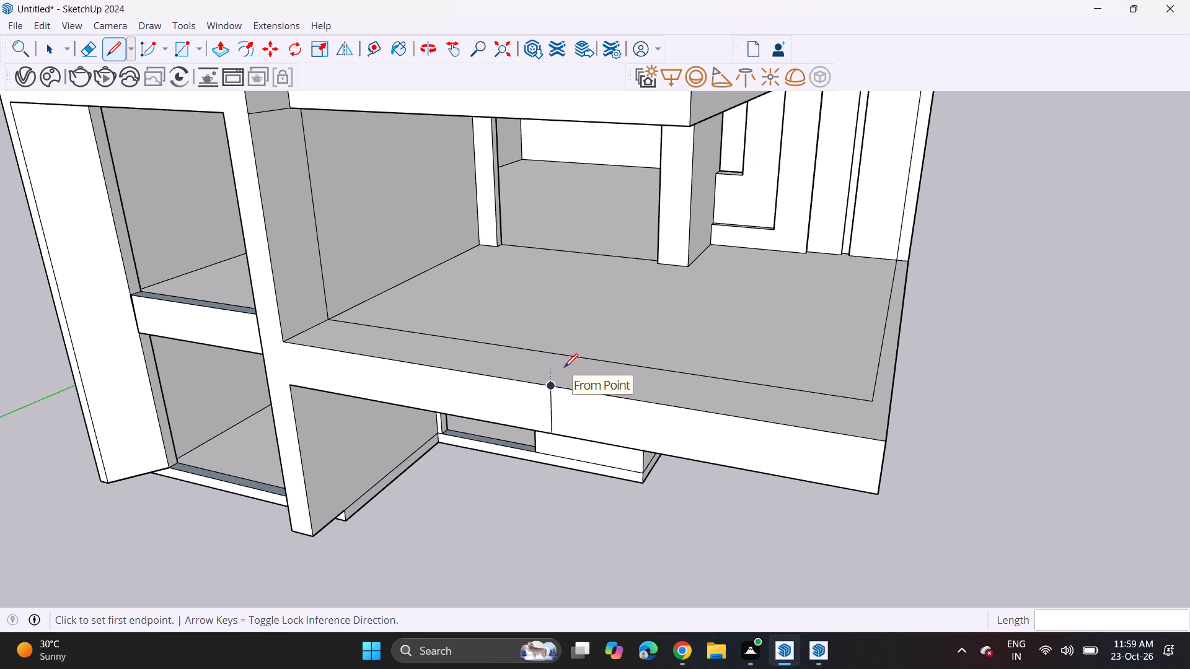
{"action": "key", "text": "space"}
Push the balcony slab's front face between the new line and its free end back about 5' 3 11/16".
{"action": "left_click", "coordinate": [221, 46]}
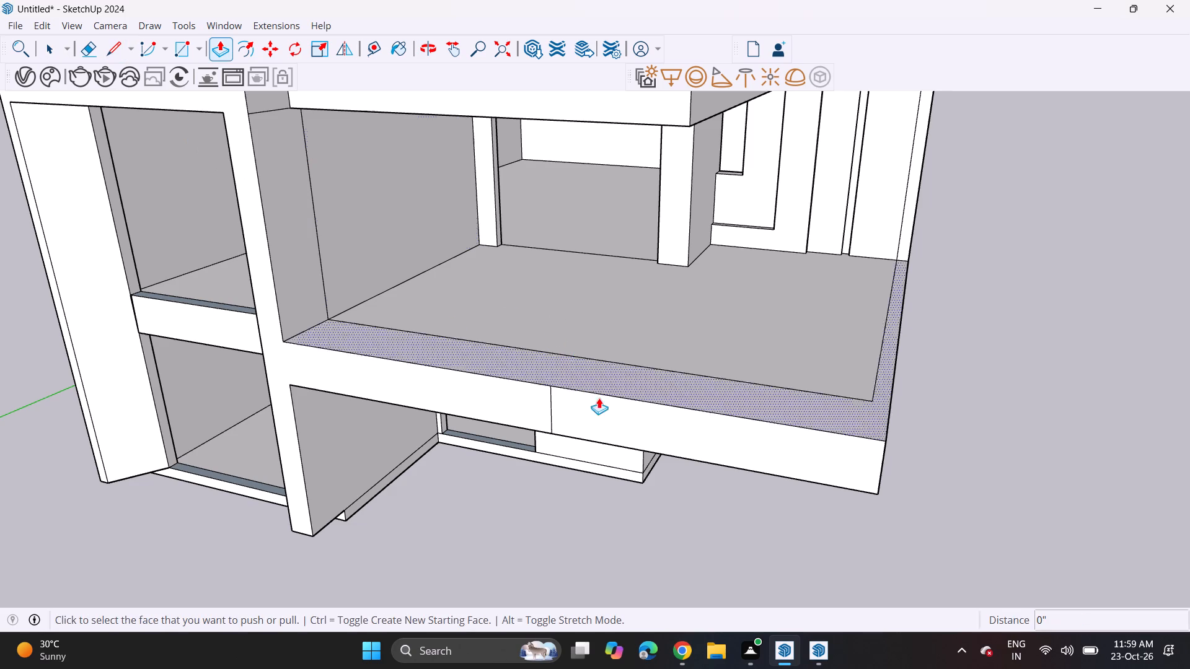
{"action": "left_click", "coordinate": [628, 425]}
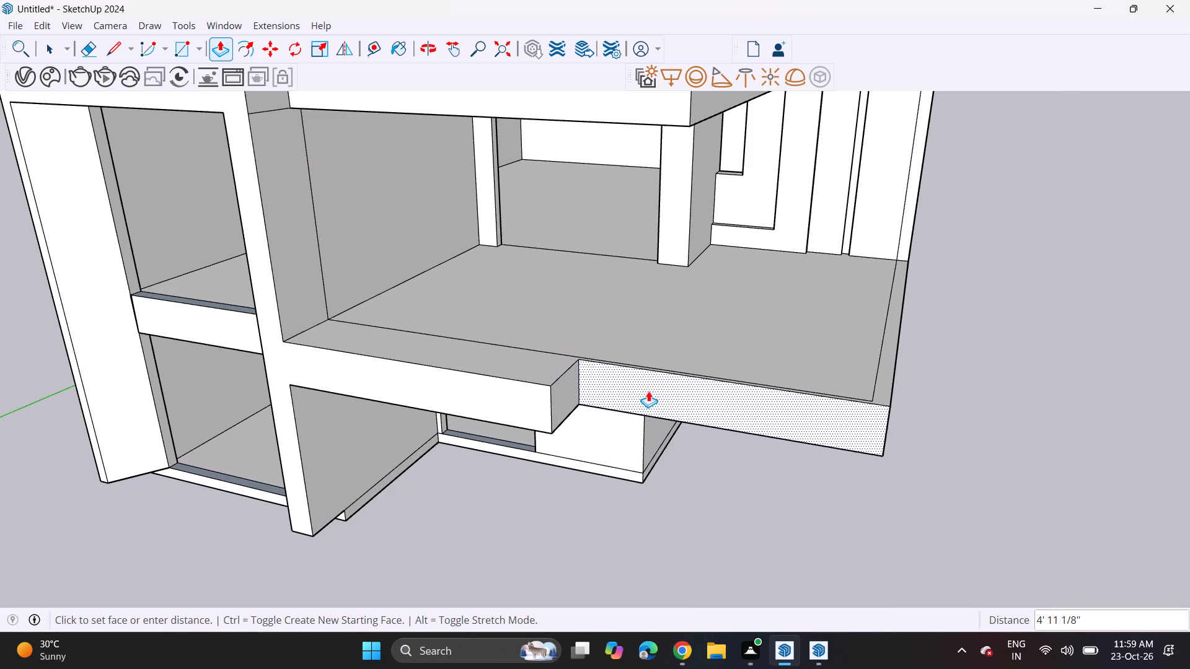
{"action": "left_click", "coordinate": [649, 390]}
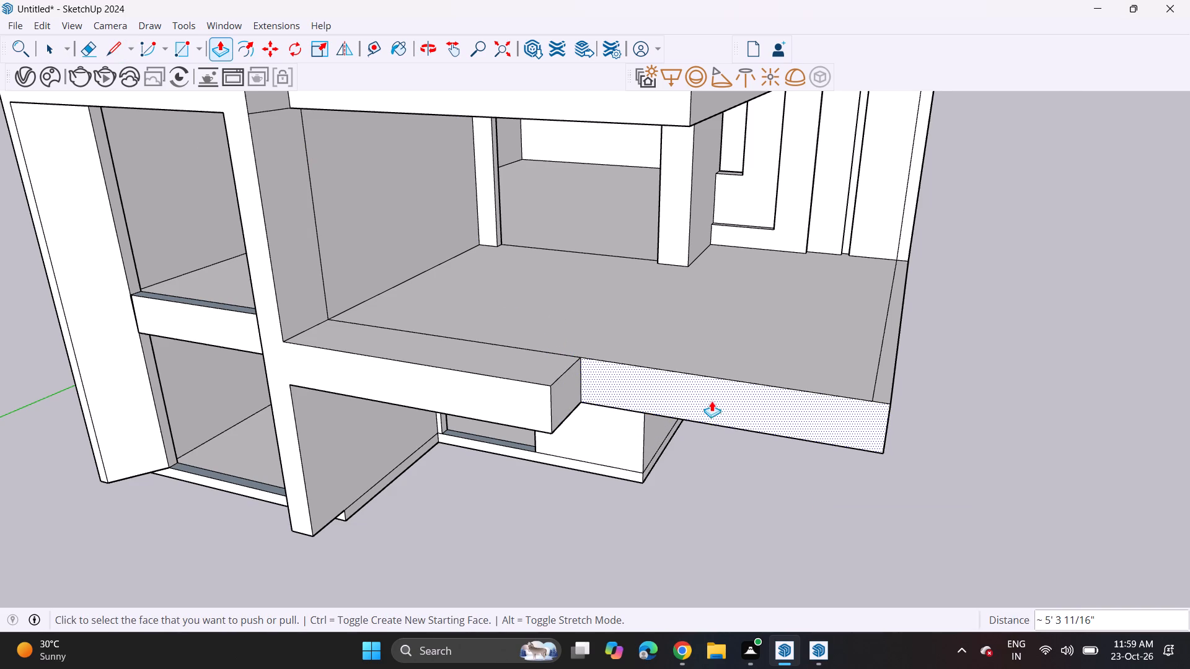
Draw a vertical line about 3' 7" long near the middle of the balcony slab's remaining projecting front face.
{"action": "scroll", "coordinate": [717, 403], "scroll_direction": "up", "scroll_amount": 1}
{"action": "middle_click_drag", "start_coordinate": [747, 401], "coordinate": [873, 307]}
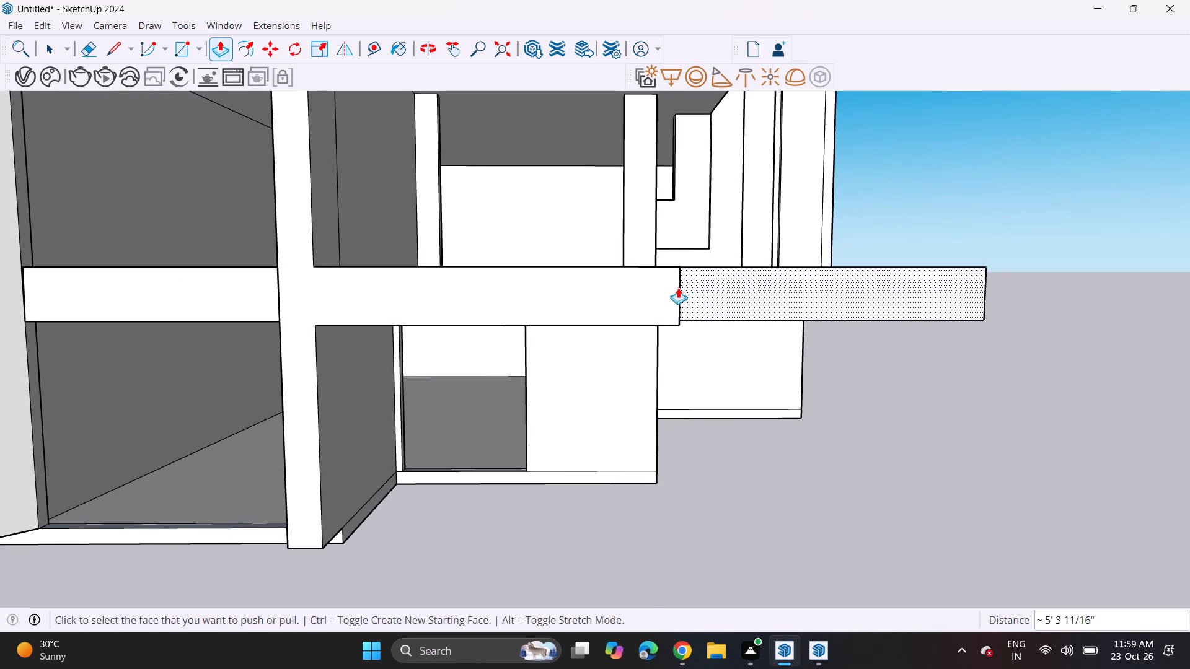
{"action": "middle_click_drag", "start_coordinate": [570, 269], "coordinate": [471, 397]}
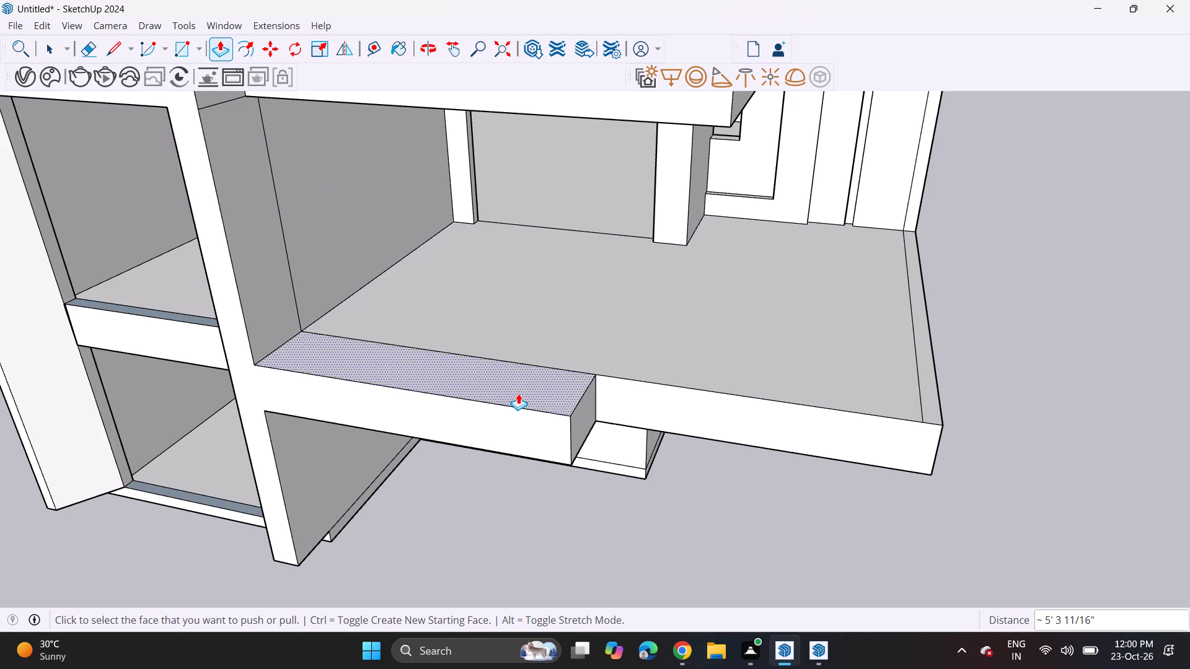
{"action": "scroll", "coordinate": [472, 404], "scroll_direction": "up", "scroll_amount": 6}
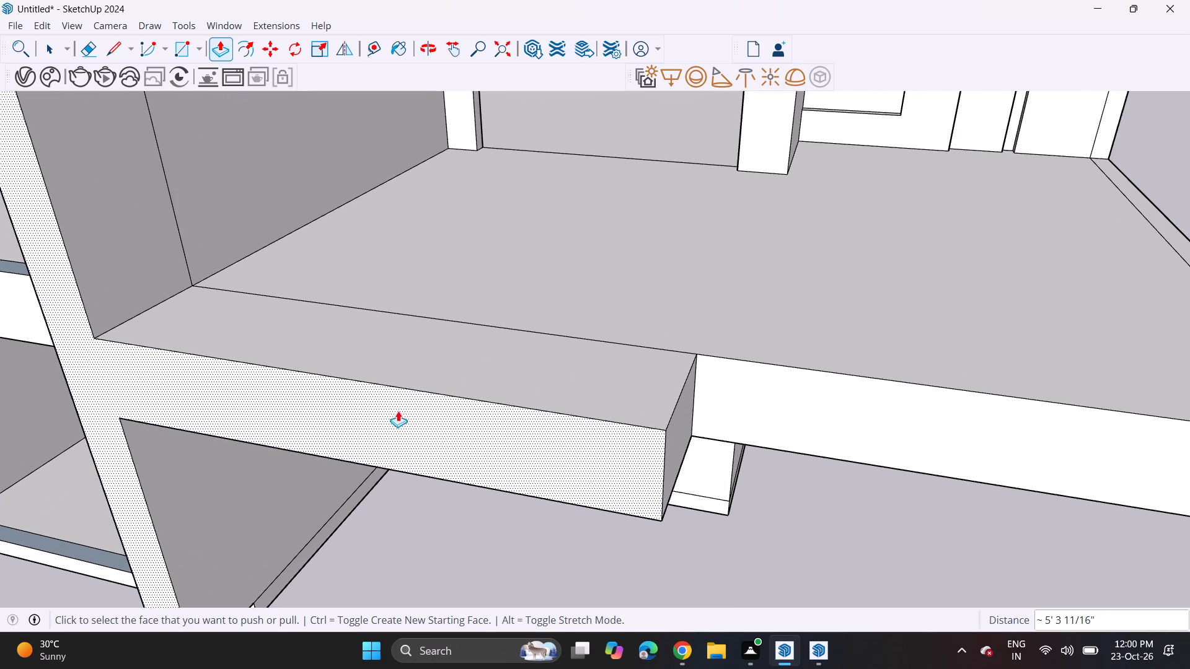
{"action": "left_click", "coordinate": [105, 57]}
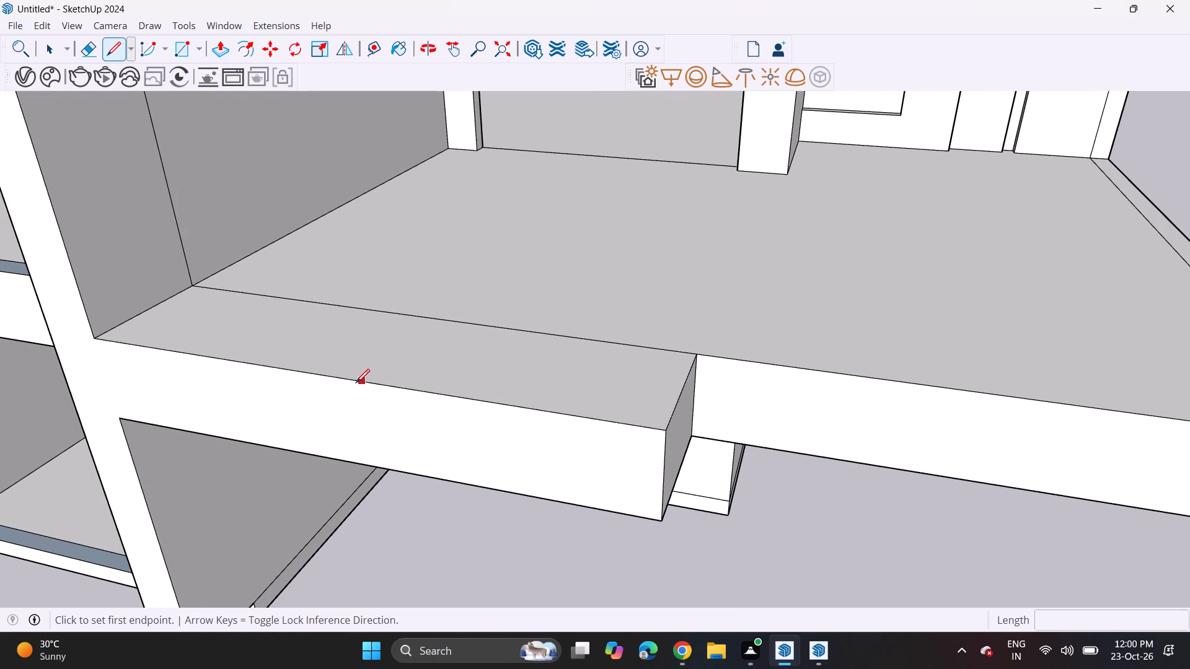
{"action": "left_click", "coordinate": [355, 377]}
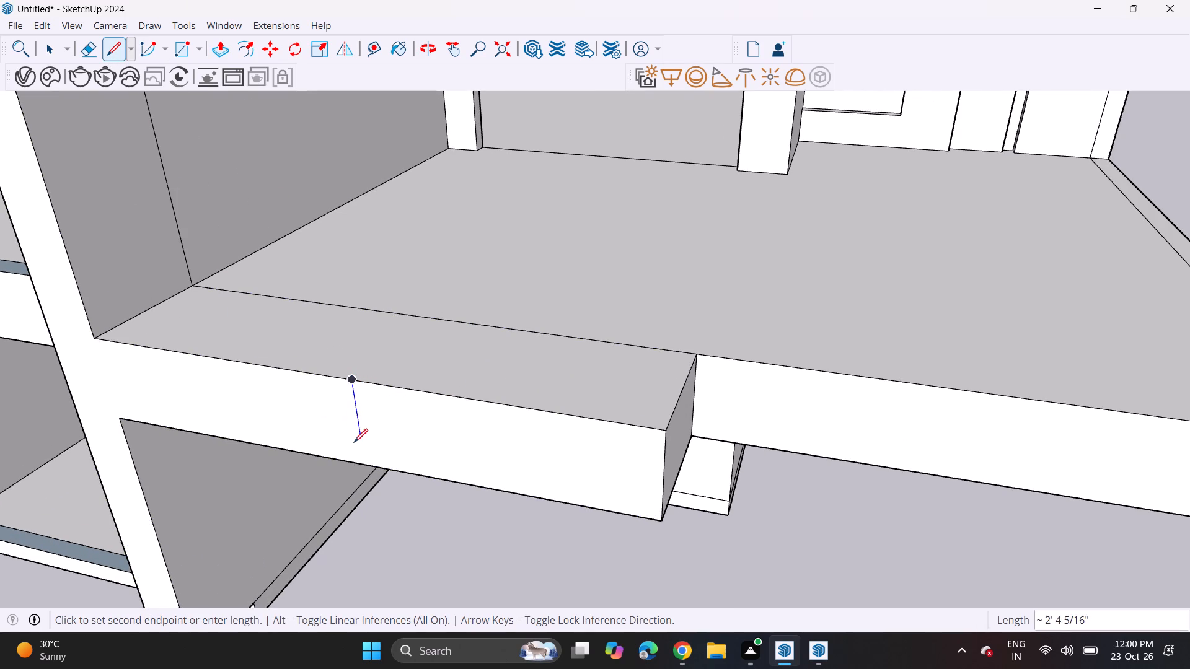
{"action": "left_click", "coordinate": [358, 460]}
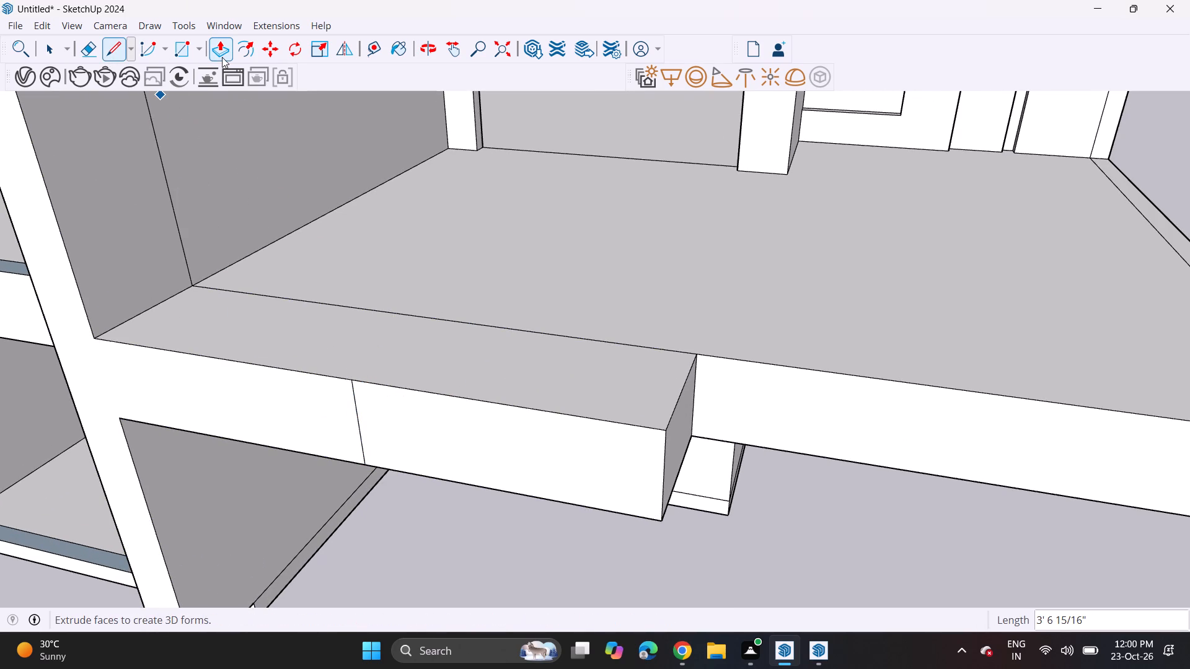
Step the balcony's front edge by pushing its middle and outer sections back, with a final 1' 6 3/4" push on the middle one.
{"action": "left_click", "coordinate": [222, 57]}
{"action": "left_click", "coordinate": [462, 473]}
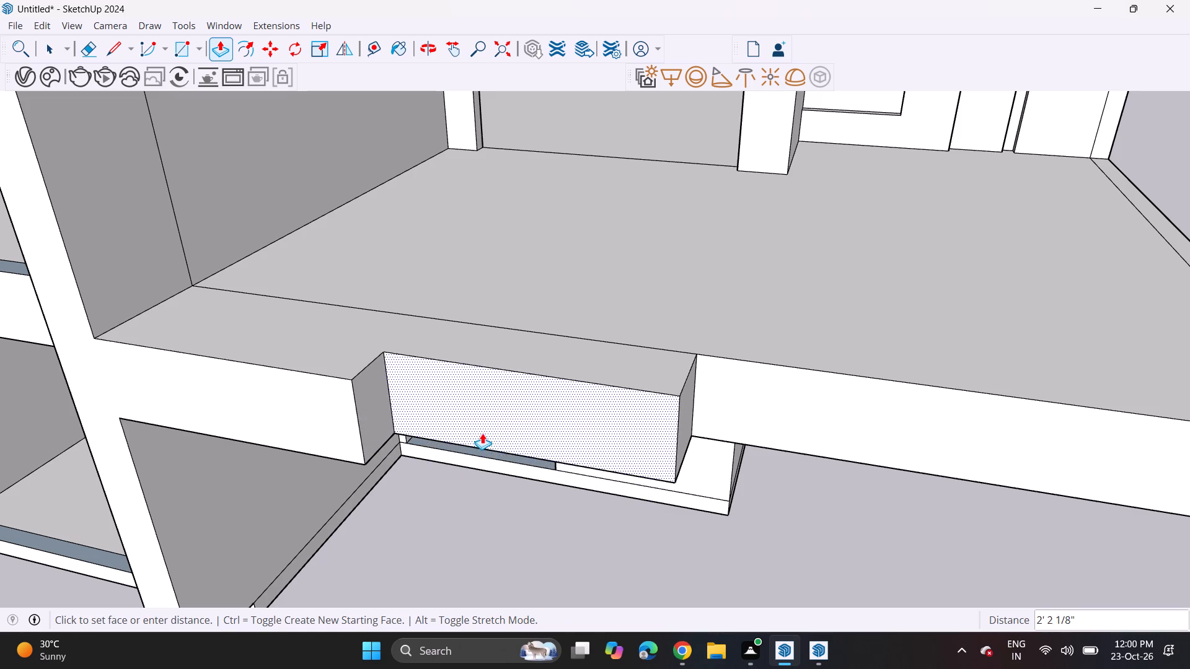
{"action": "left_click", "coordinate": [485, 429]}
{"action": "left_click", "coordinate": [724, 422]}
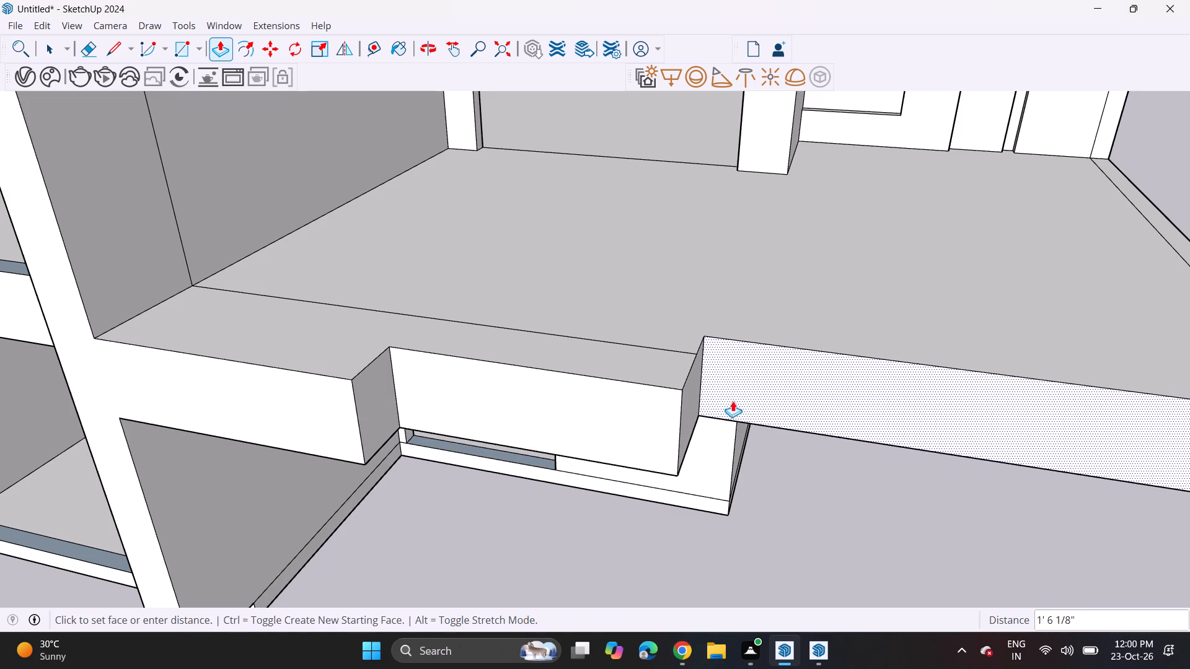
{"action": "left_click", "coordinate": [739, 388]}
{"action": "left_click", "coordinate": [615, 440]}
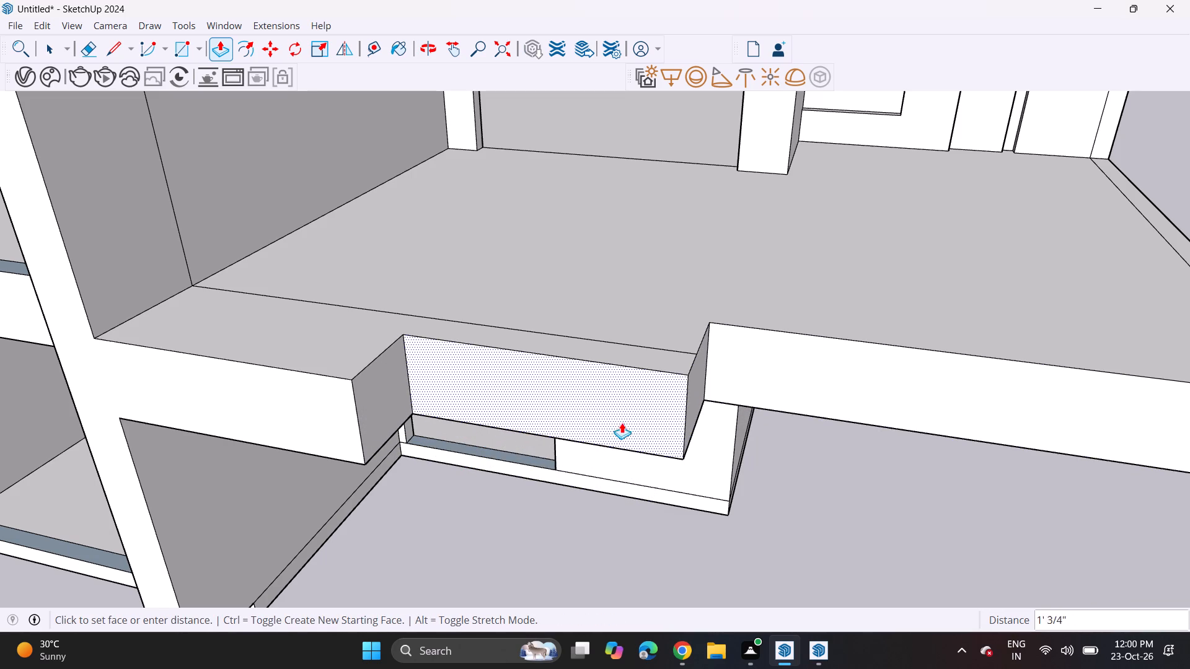
{"action": "left_click", "coordinate": [626, 418]}
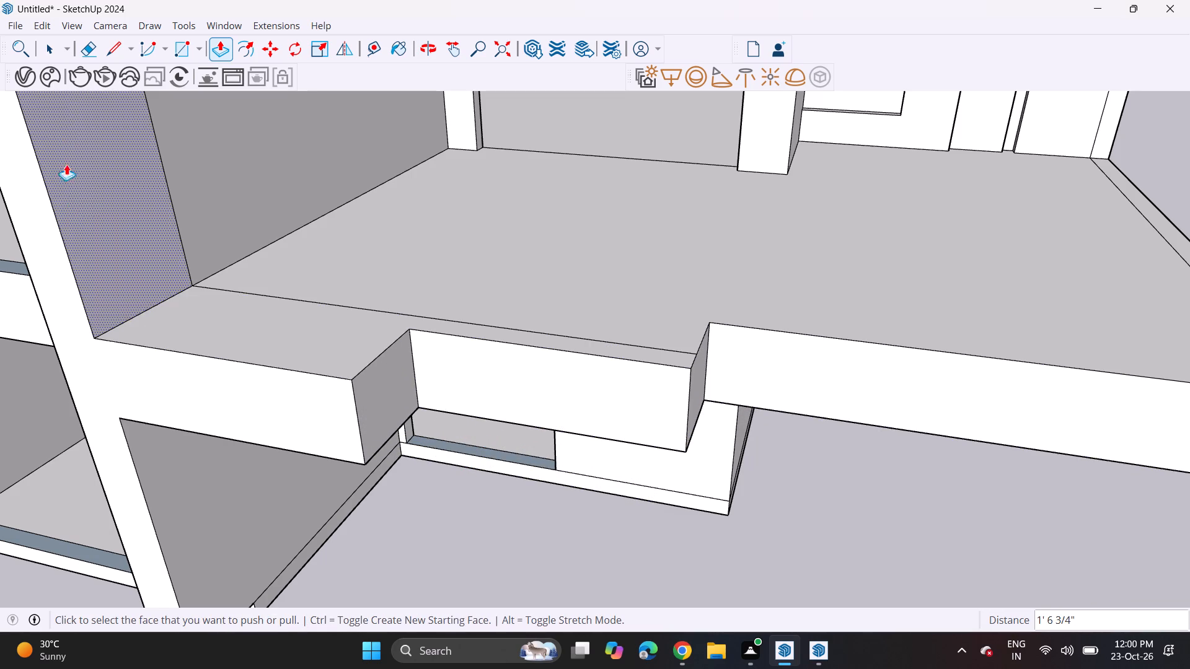
Erase the leftover line along the front of the balcony floor and the vertical line on the adjoining side wall.
{"action": "left_click", "coordinate": [79, 51]}
{"action": "left_click", "coordinate": [257, 320]}
{"action": "left_click", "coordinate": [278, 295]}
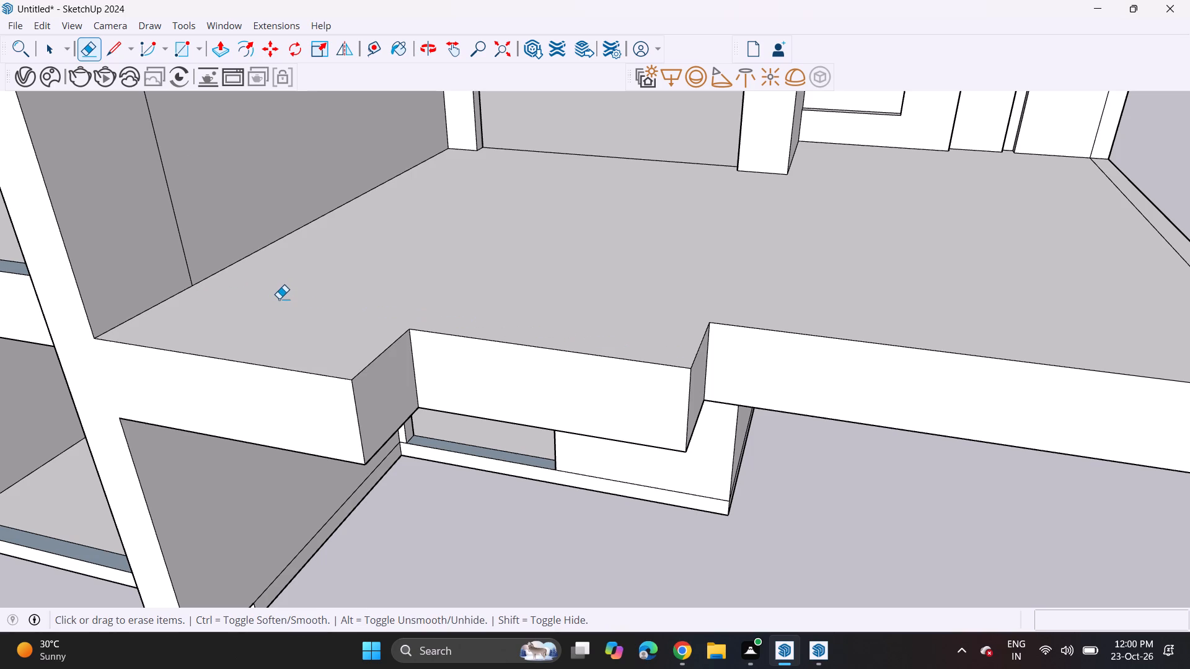
{"action": "left_click_drag", "start_coordinate": [195, 193], "coordinate": [175, 227]}
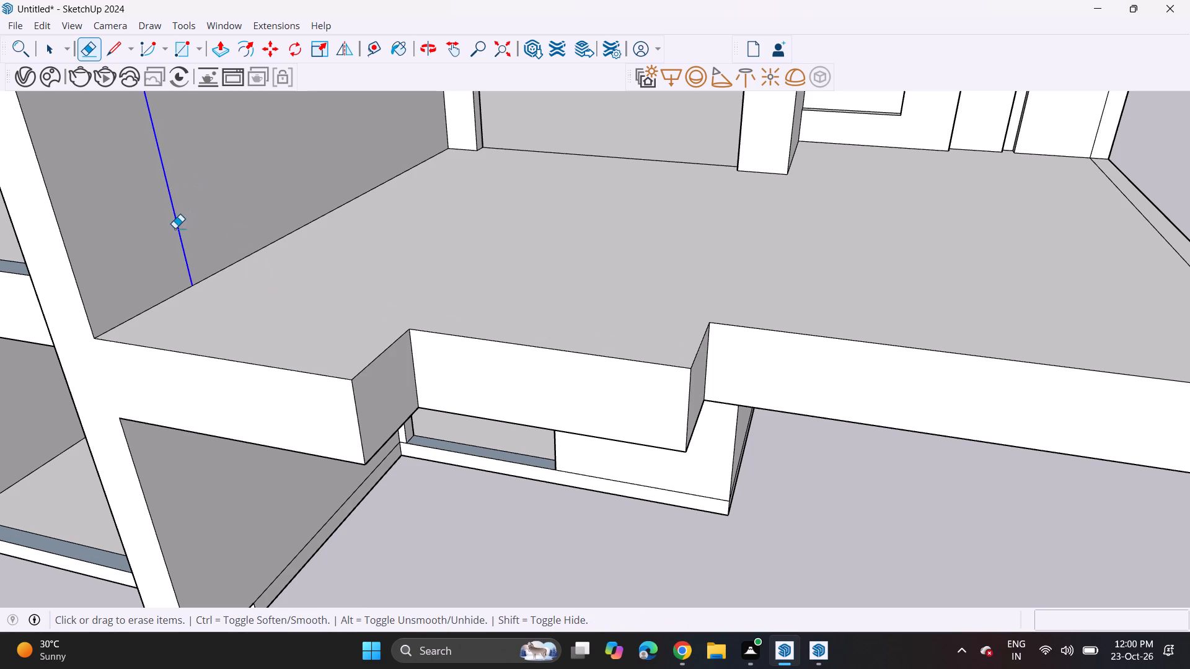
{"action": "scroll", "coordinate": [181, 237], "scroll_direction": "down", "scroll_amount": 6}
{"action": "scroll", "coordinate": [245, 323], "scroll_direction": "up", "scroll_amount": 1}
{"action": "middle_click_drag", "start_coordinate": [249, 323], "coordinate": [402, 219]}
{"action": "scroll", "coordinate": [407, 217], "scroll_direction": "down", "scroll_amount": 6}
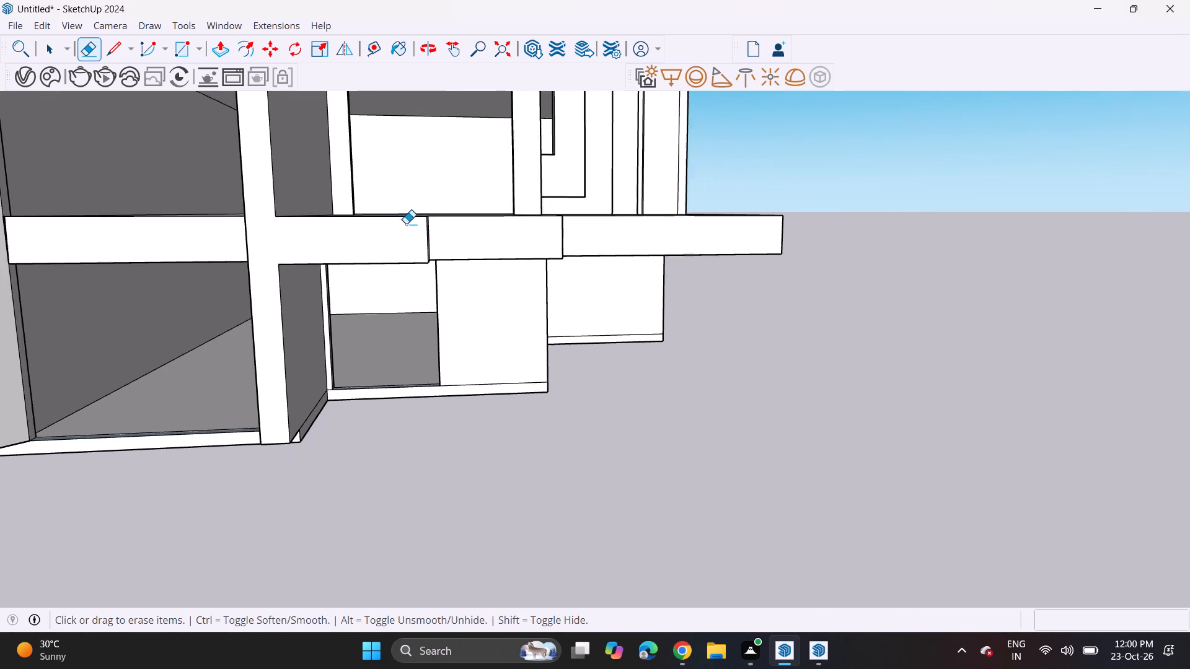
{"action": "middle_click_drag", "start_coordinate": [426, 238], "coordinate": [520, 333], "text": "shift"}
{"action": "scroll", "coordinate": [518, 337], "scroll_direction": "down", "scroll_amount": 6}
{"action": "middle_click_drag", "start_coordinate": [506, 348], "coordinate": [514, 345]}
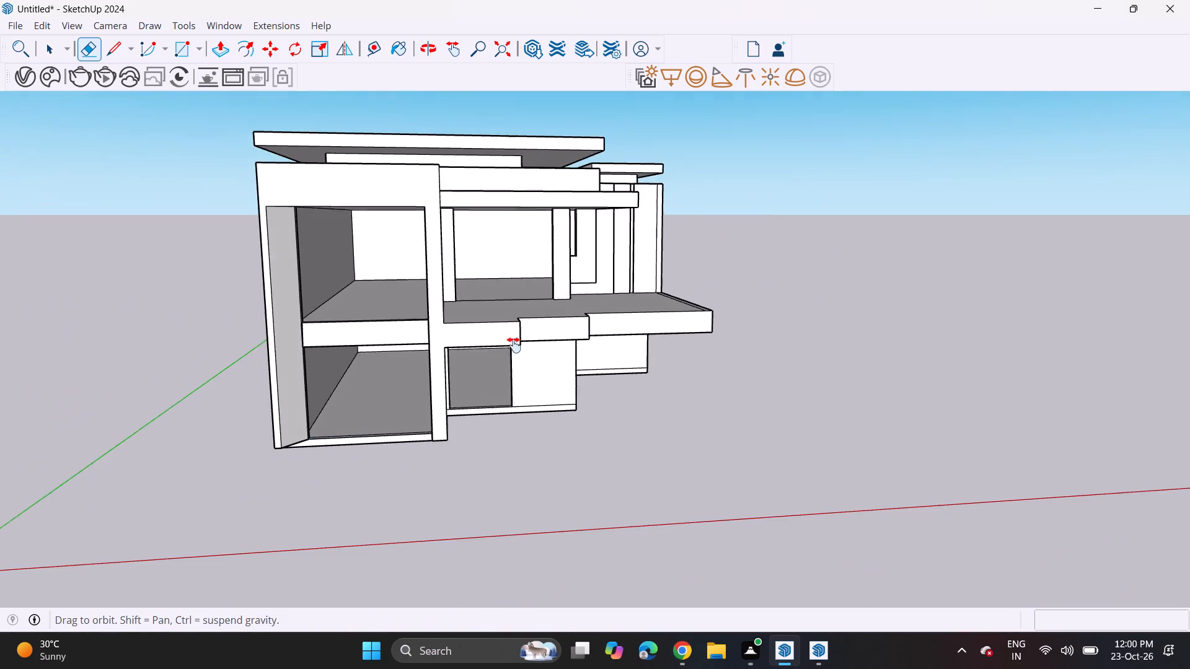
Extend the underside of the projecting end wall down 1' 1 1/8", level with the bottom of the ground-floor slab.
{"action": "middle_click_drag", "start_coordinate": [514, 345], "coordinate": [558, 350]}
{"action": "middle_click_drag", "start_coordinate": [351, 488], "coordinate": [364, 355]}
{"action": "scroll", "coordinate": [350, 359], "scroll_direction": "up", "scroll_amount": 13}
{"action": "left_click", "coordinate": [216, 53]}
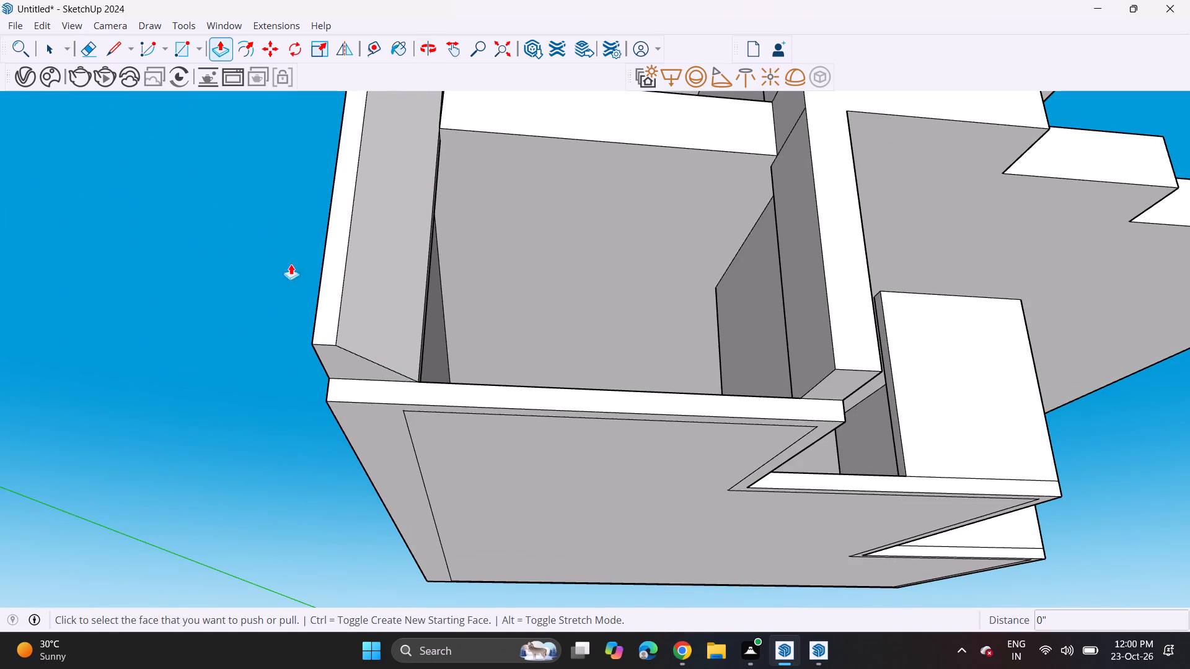
{"action": "left_click", "coordinate": [346, 363]}
{"action": "left_click", "coordinate": [435, 413]}
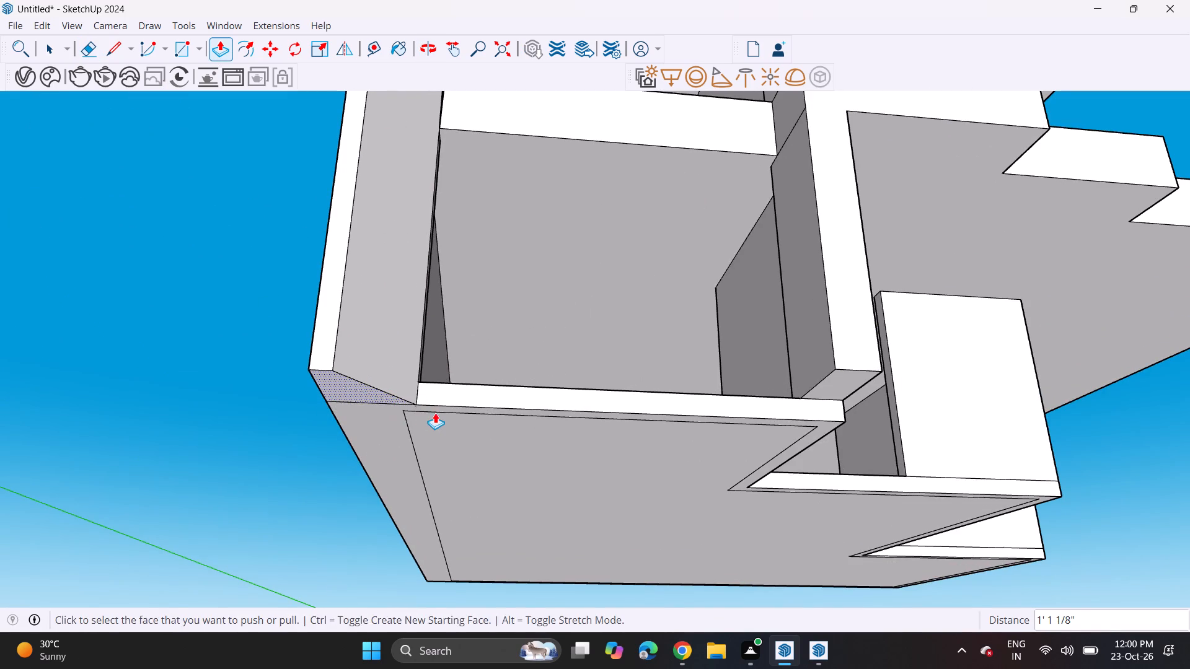
Pull the balcony slab's free end face outward about 6' 3 15/16" beyond the ground-floor wall.
{"action": "middle_click_drag", "start_coordinate": [452, 326], "coordinate": [371, 458]}
{"action": "scroll", "coordinate": [381, 426], "scroll_direction": "down", "scroll_amount": 6}
{"action": "middle_click_drag", "start_coordinate": [400, 409], "coordinate": [372, 344], "text": "shift"}
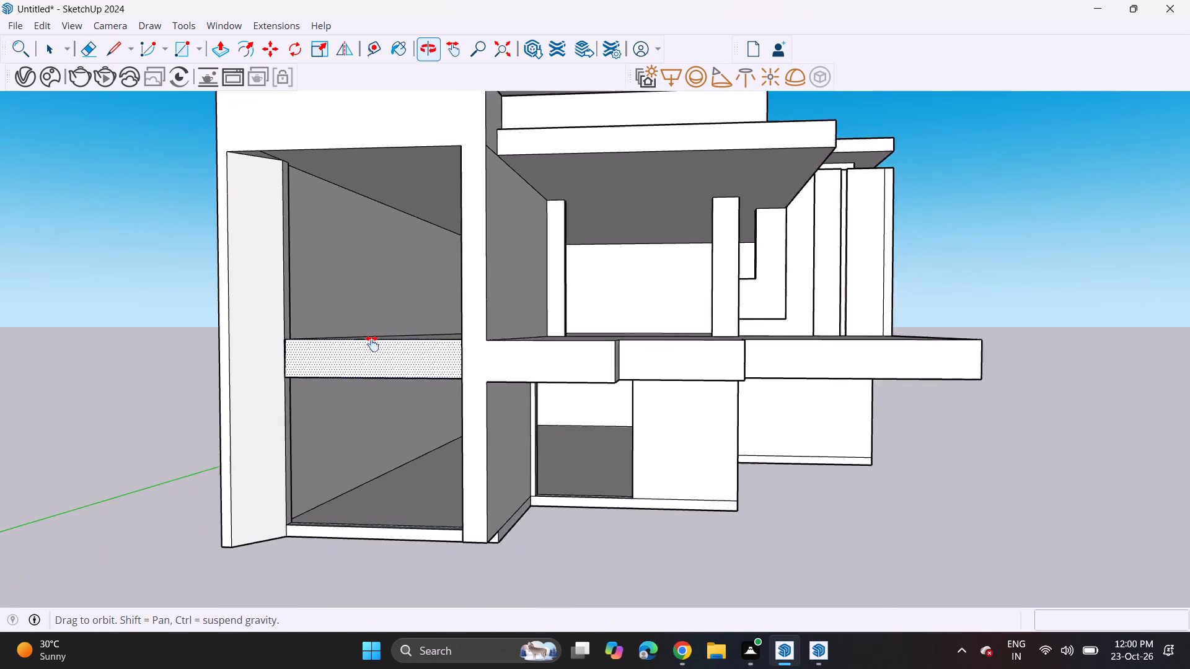
{"action": "middle_click_drag", "start_coordinate": [372, 344], "coordinate": [370, 341], "text": "shift"}
{"action": "scroll", "coordinate": [361, 335], "scroll_direction": "down", "scroll_amount": 5}
{"action": "middle_click_drag", "start_coordinate": [345, 366], "coordinate": [416, 375]}
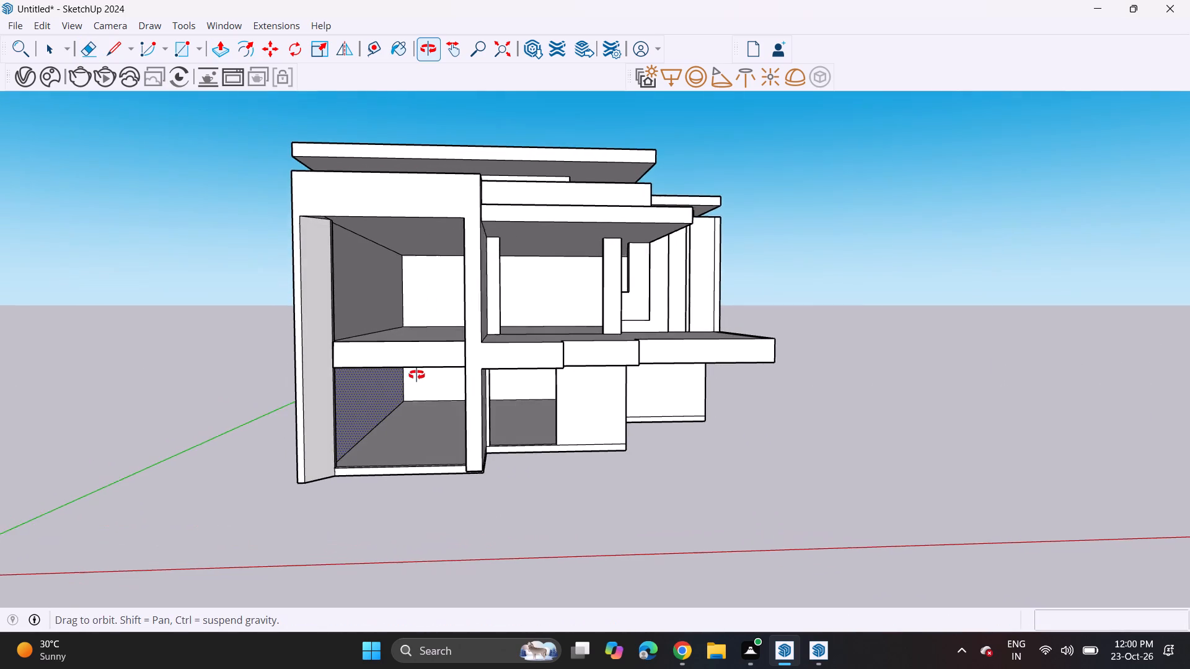
{"action": "middle_click_drag", "start_coordinate": [416, 375], "coordinate": [408, 372]}
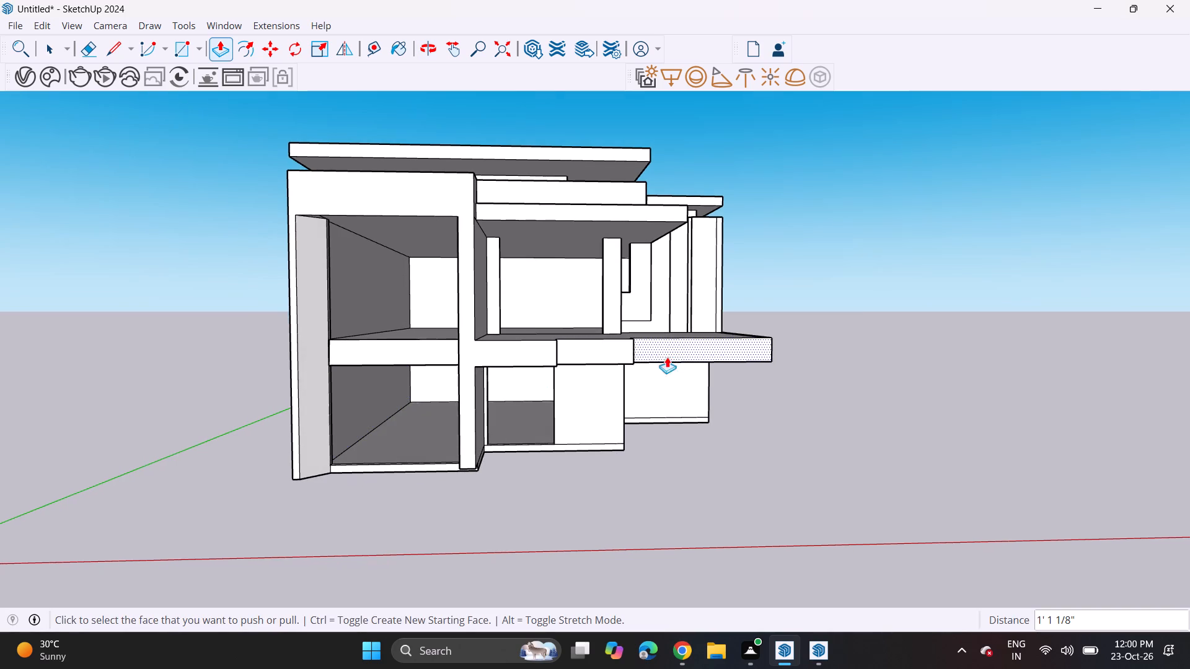
{"action": "middle_click_drag", "start_coordinate": [700, 395], "coordinate": [672, 338], "text": "shift"}
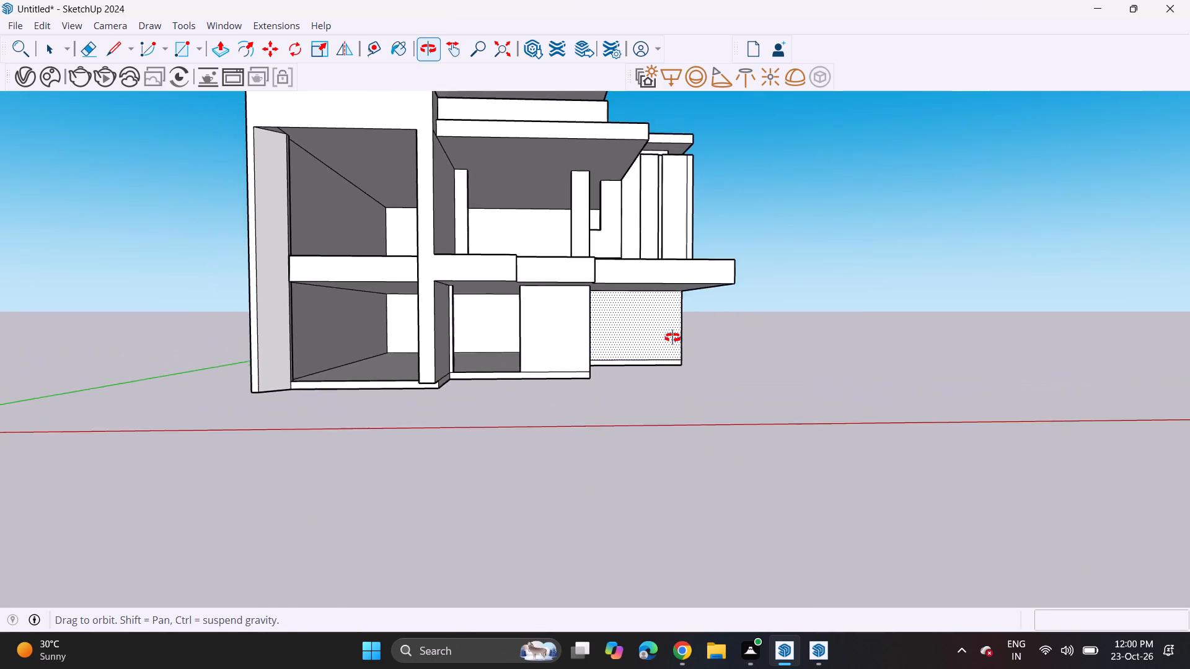
{"action": "middle_click_drag", "start_coordinate": [672, 338], "coordinate": [663, 312], "text": "shift"}
{"action": "middle_click_drag", "start_coordinate": [661, 312], "coordinate": [544, 345]}
{"action": "scroll", "coordinate": [552, 344], "scroll_direction": "up", "scroll_amount": 1}
{"action": "scroll", "coordinate": [721, 273], "scroll_direction": "up", "scroll_amount": 4}
{"action": "left_click", "coordinate": [659, 265]}
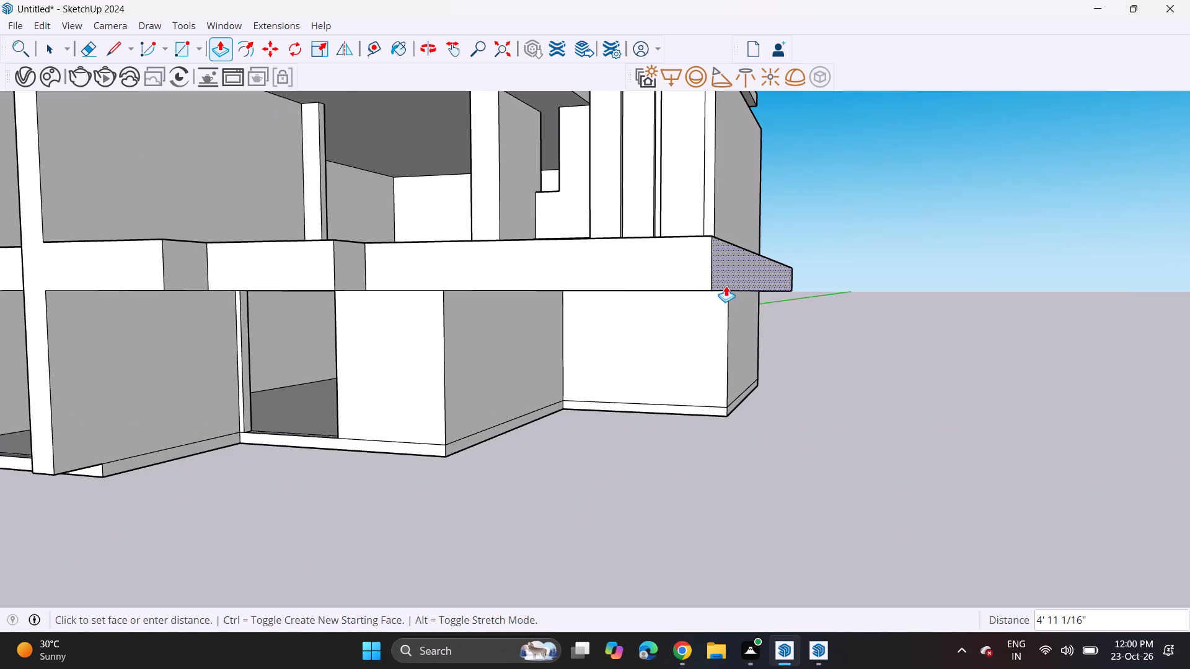
{"action": "left_click", "coordinate": [743, 285]}
Draw a rectangle about 24' 8" long on the balcony slab's underside, along its free end up to the front edge.
{"action": "middle_click_drag", "start_coordinate": [694, 294], "coordinate": [805, 273]}
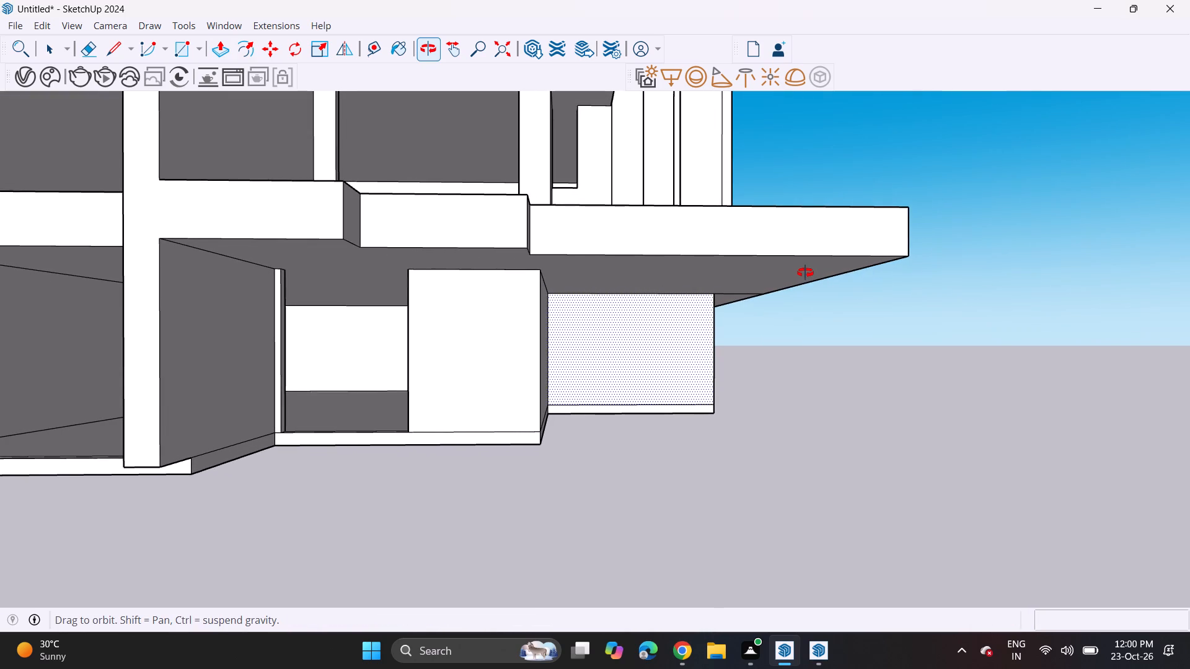
{"action": "middle_click_drag", "start_coordinate": [805, 273], "coordinate": [799, 266]}
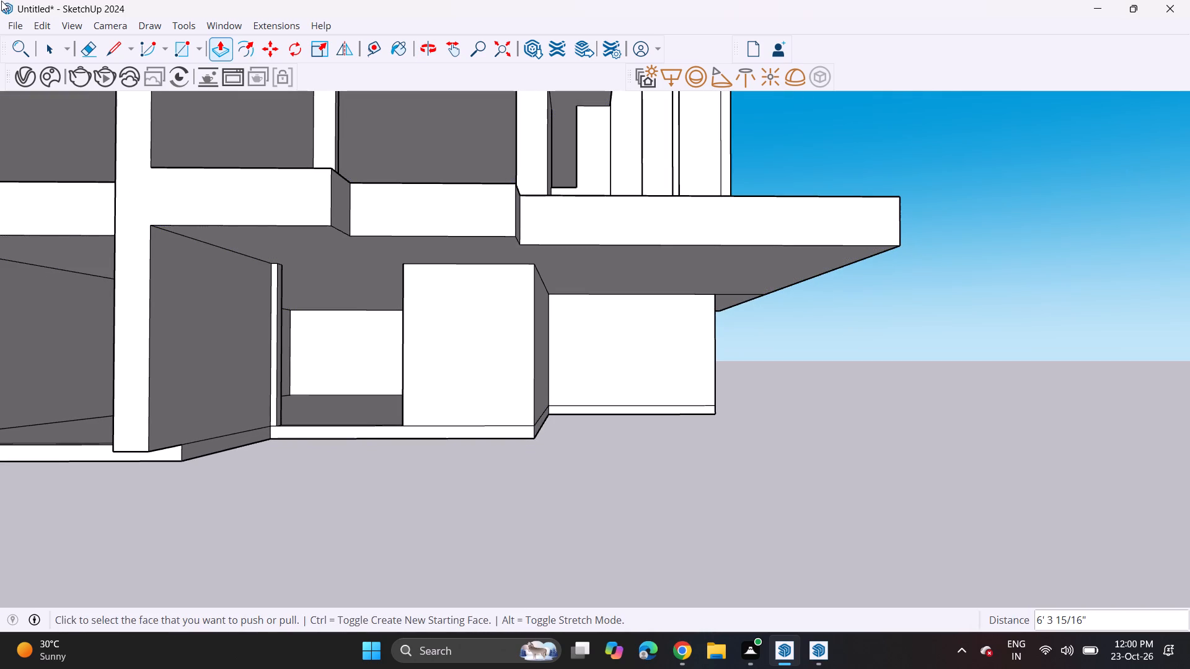
{"action": "left_click", "coordinate": [185, 54]}
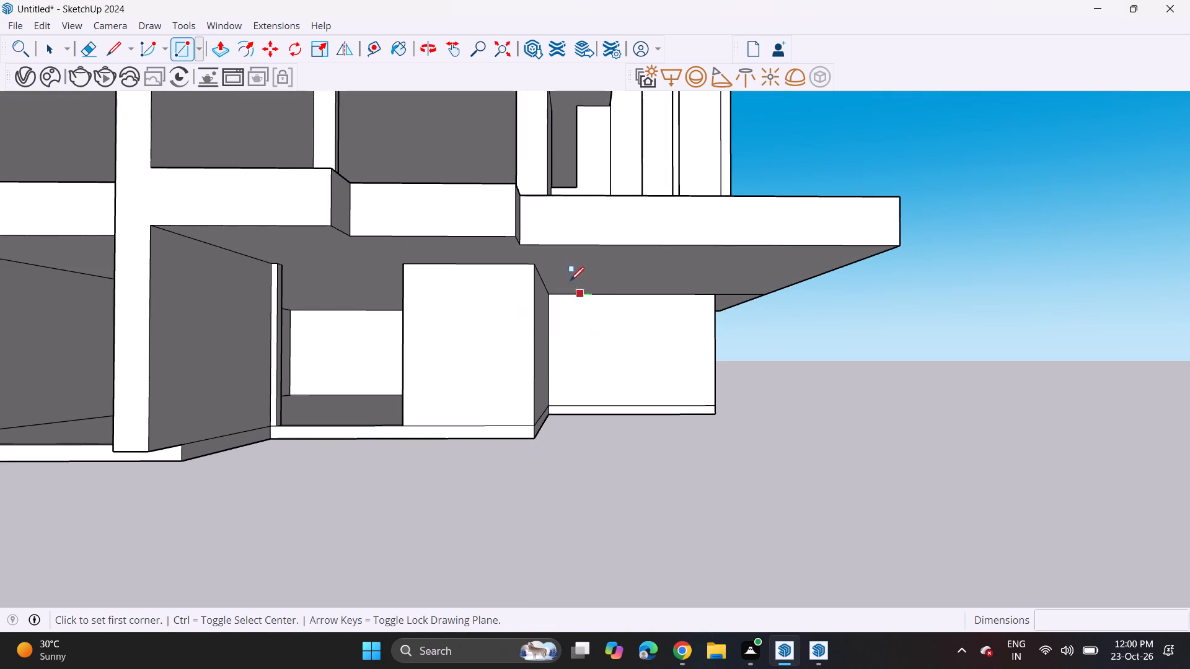
{"action": "middle_click_drag", "start_coordinate": [568, 265], "coordinate": [566, 191]}
{"action": "left_click", "coordinate": [802, 258]}
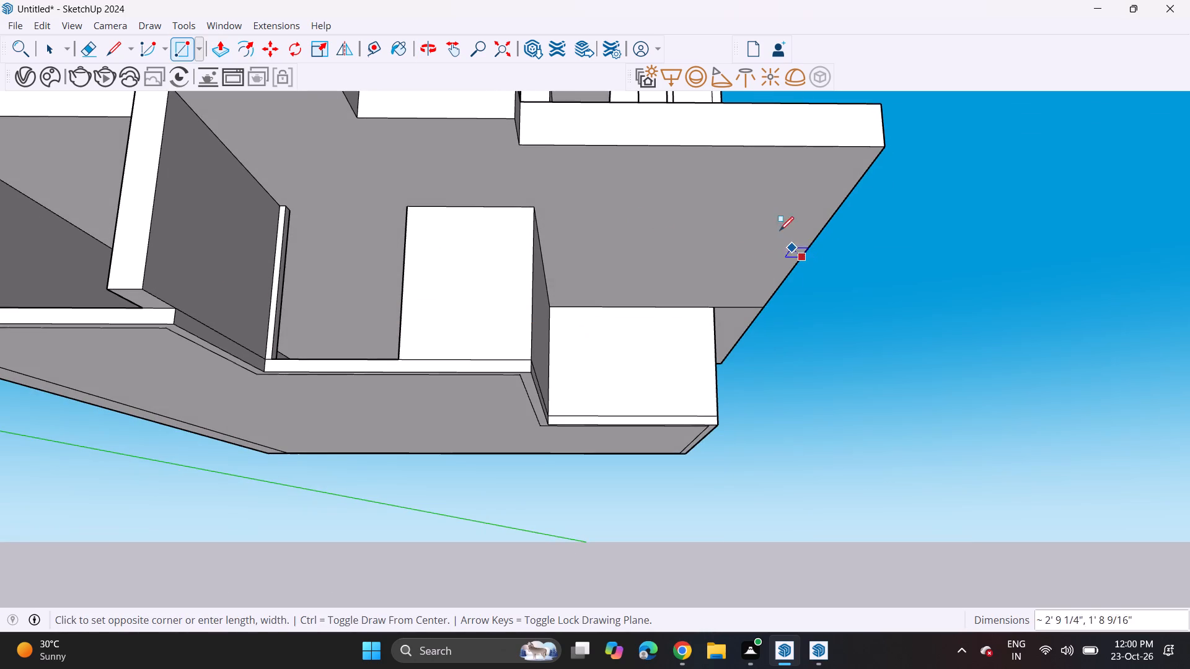
{"action": "left_click", "coordinate": [806, 143]}
{"action": "middle_click_drag", "start_coordinate": [736, 175], "coordinate": [741, 227]}
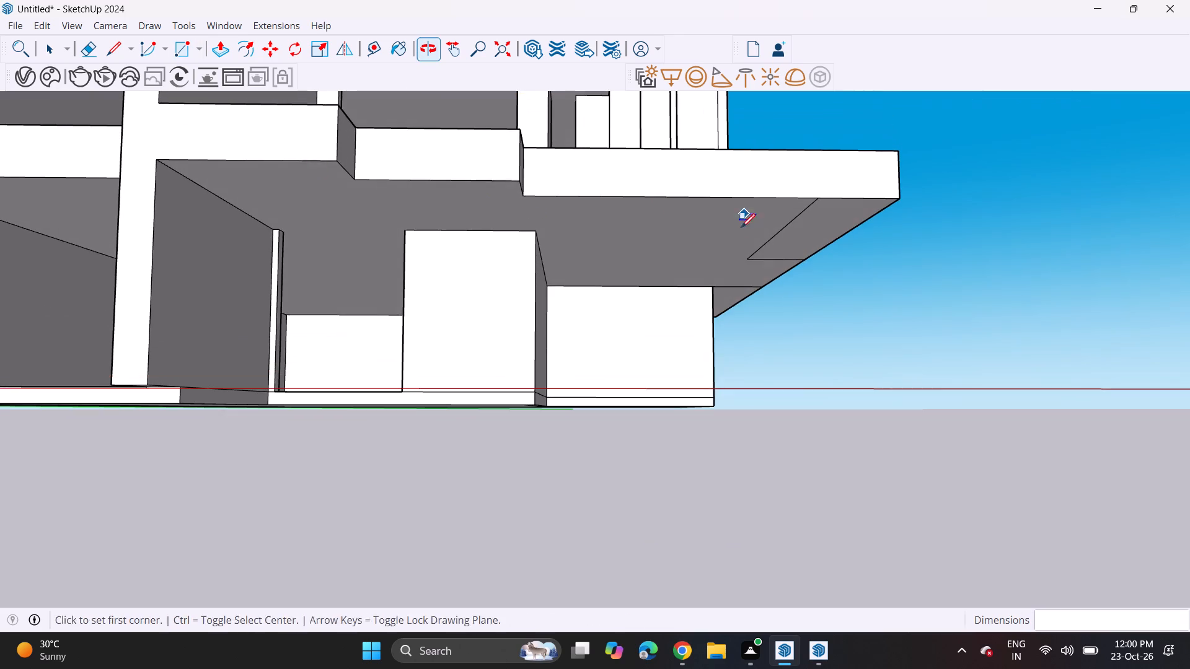
Pull the underside rectangle down about 15' 13/16" to ground level as a supporting wall for the balcony.
{"action": "left_click", "coordinate": [223, 50]}
{"action": "left_click", "coordinate": [778, 245]}
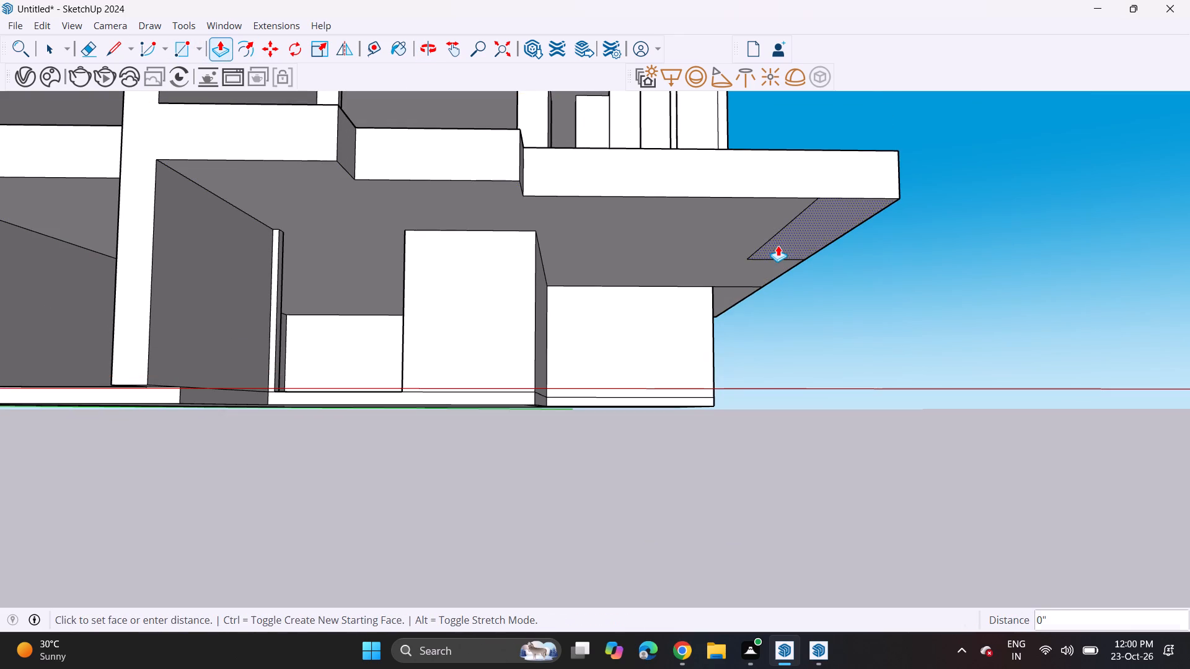
{"action": "left_click", "coordinate": [694, 404]}
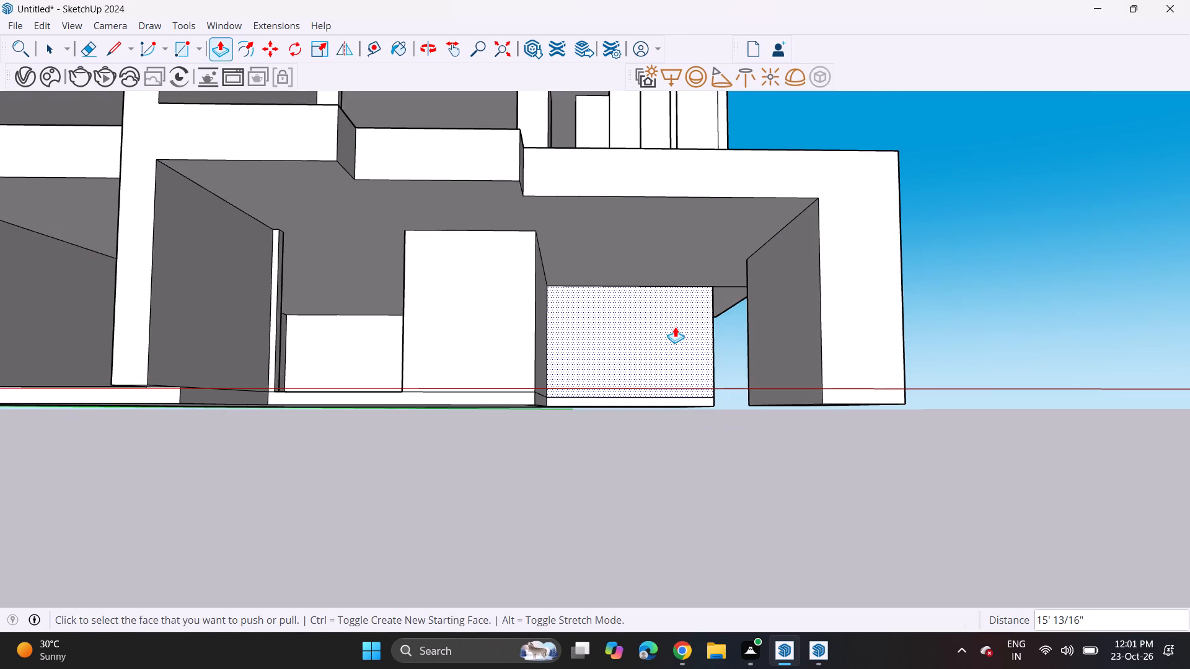
Draw a line about 22' 7 7/8" long across the balcony floor, from the column's base corner to the outer front step.
{"action": "scroll", "coordinate": [675, 316], "scroll_direction": "down", "scroll_amount": 4}
{"action": "middle_click_drag", "start_coordinate": [664, 316], "coordinate": [650, 370]}
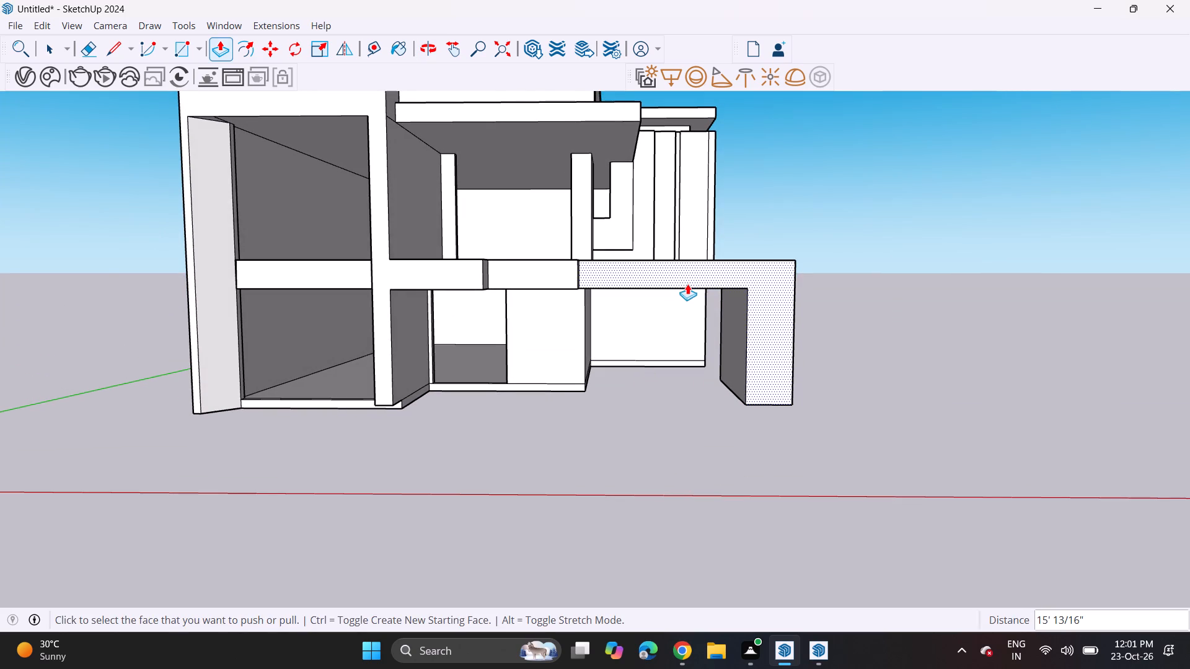
{"action": "middle_click_drag", "start_coordinate": [693, 269], "coordinate": [635, 333]}
{"action": "scroll", "coordinate": [615, 300], "scroll_direction": "up", "scroll_amount": 4}
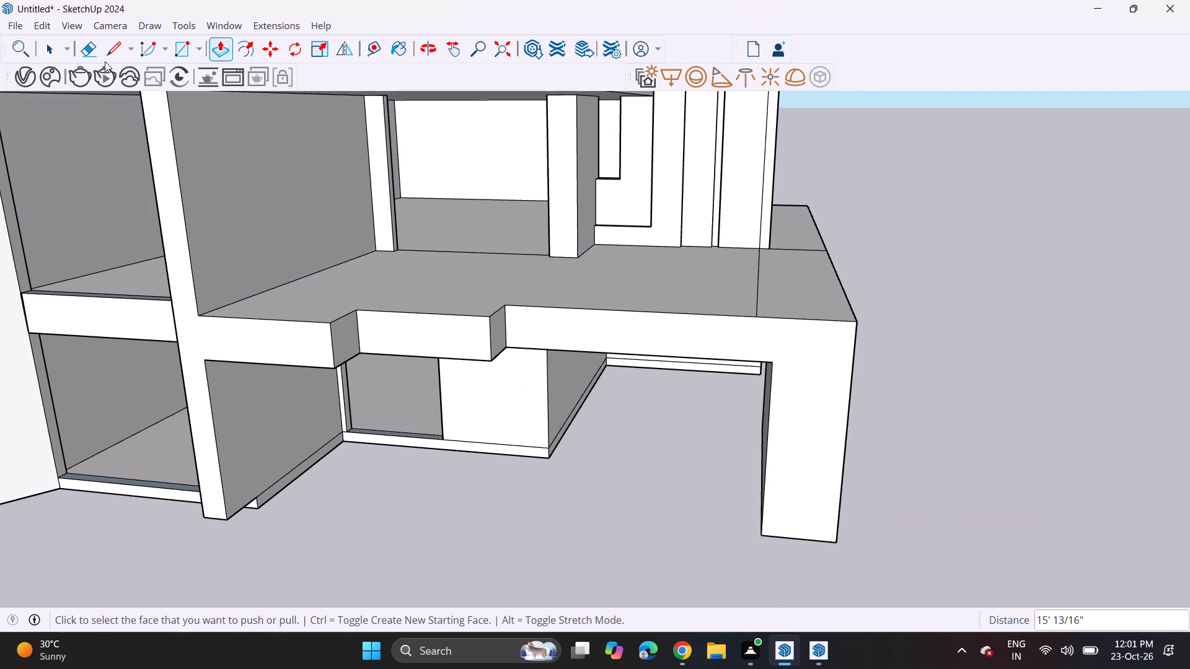
{"action": "left_click", "coordinate": [115, 53]}
{"action": "left_click", "coordinate": [578, 260]}
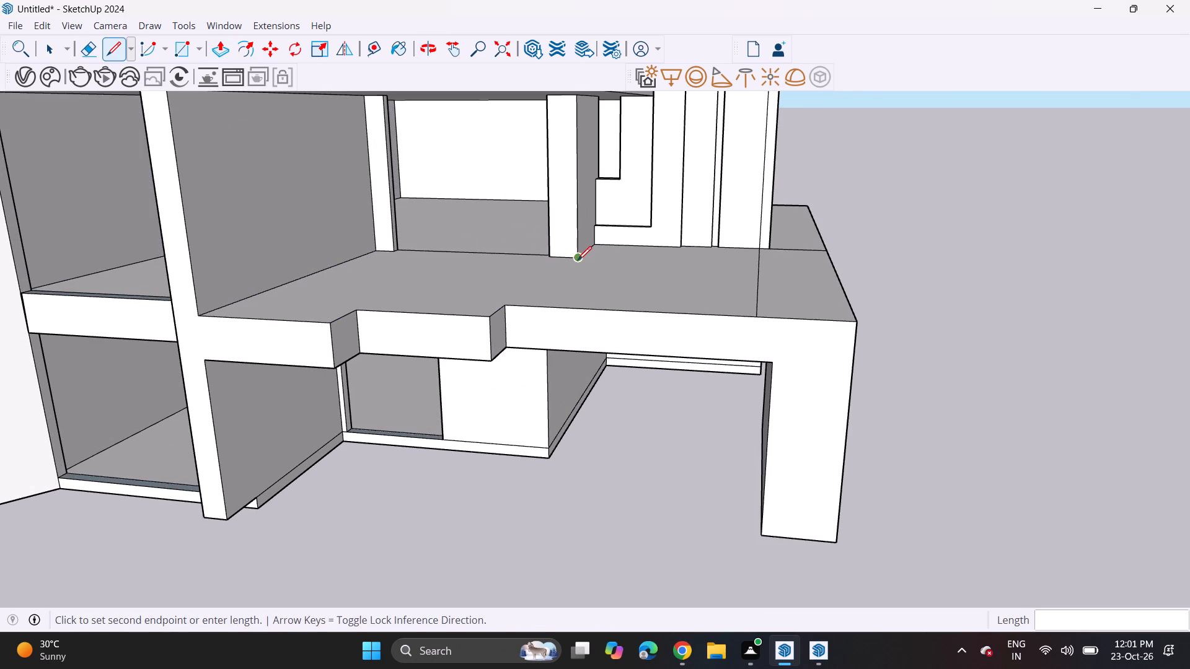
{"action": "left_click", "coordinate": [506, 304]}
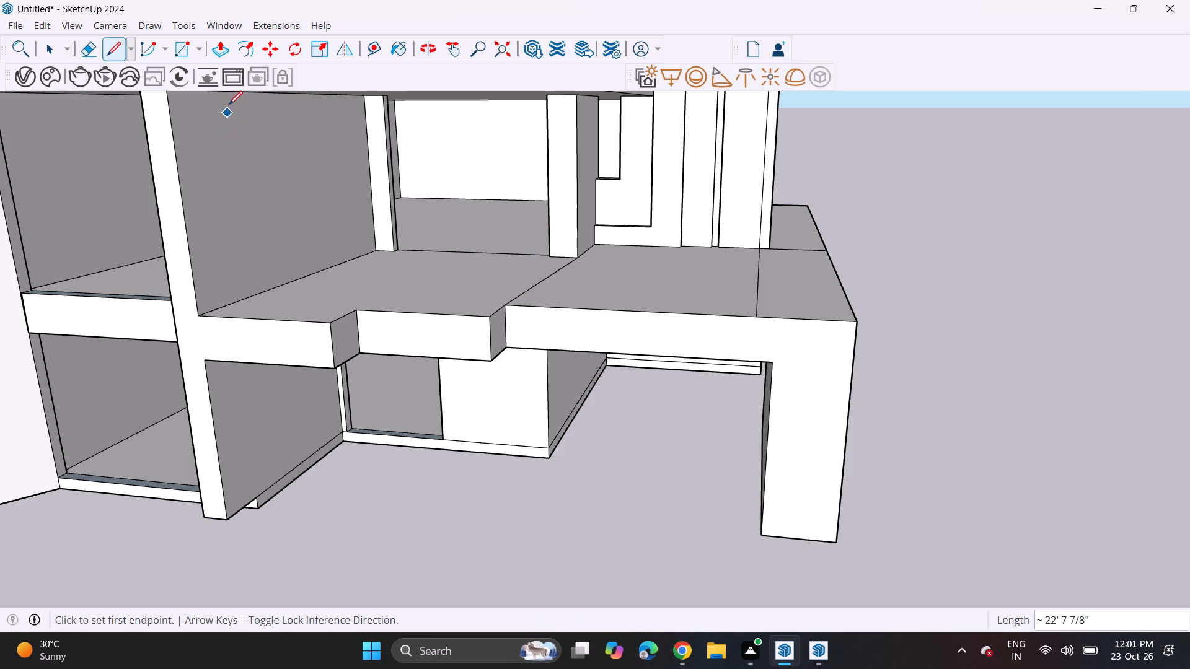
Erase the leftover line crossing the outer balcony floor near its free end.
{"action": "left_click", "coordinate": [93, 49]}
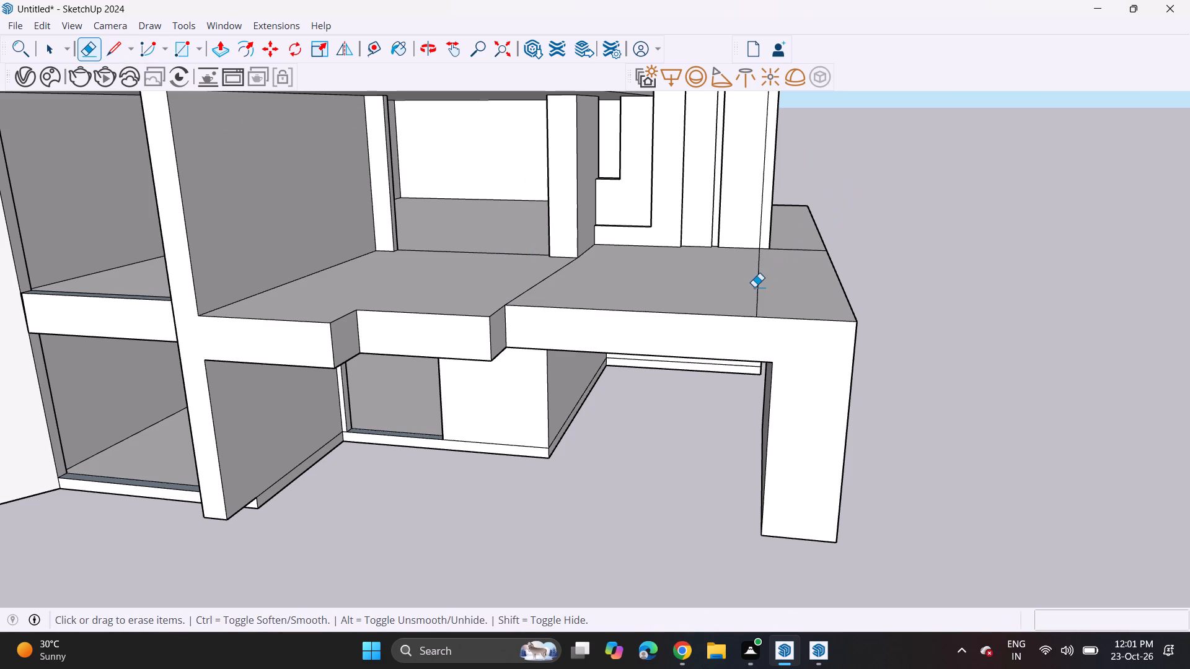
{"action": "left_click", "coordinate": [754, 287]}
{"action": "left_click_drag", "start_coordinate": [764, 286], "coordinate": [757, 286]}
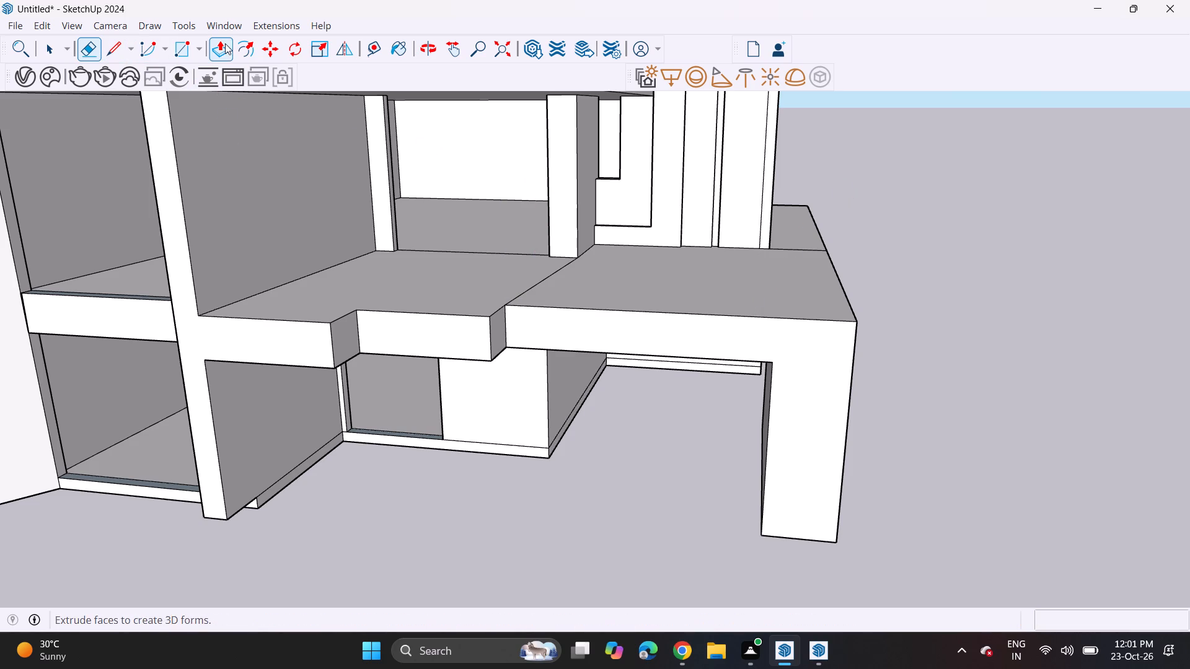
Raise the outer balcony floor section 3 13/16" as a separate thin top layer.
{"action": "left_click", "coordinate": [226, 44]}
{"action": "left_click", "coordinate": [691, 296]}
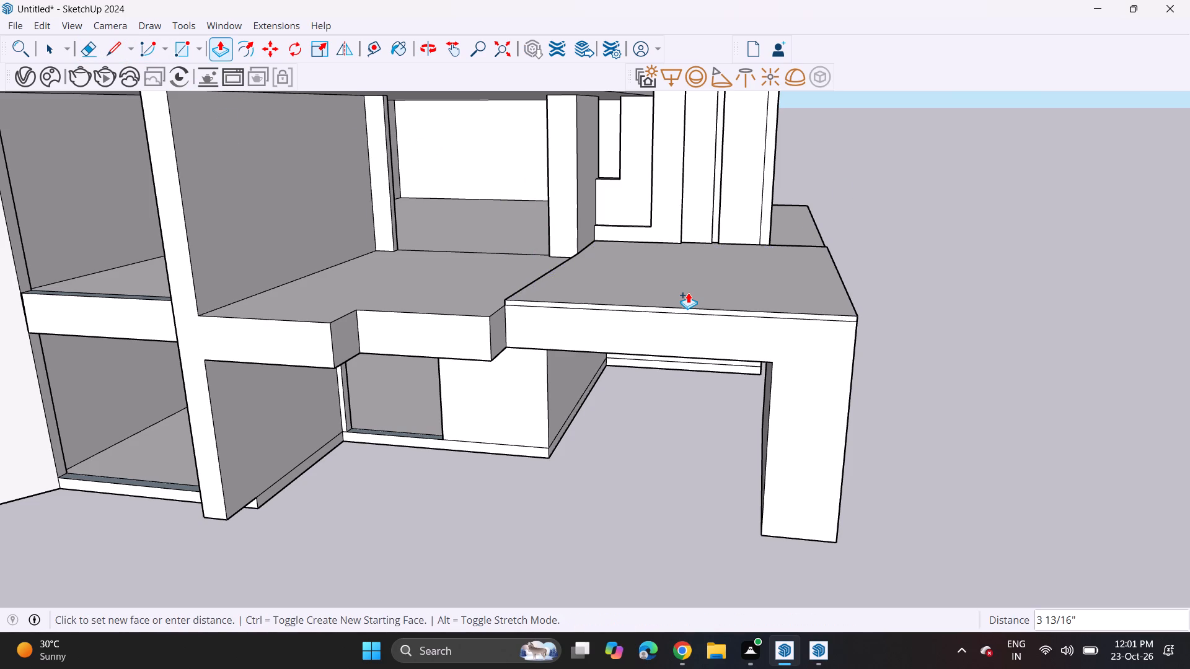
{"action": "left_click", "coordinate": [688, 292]}
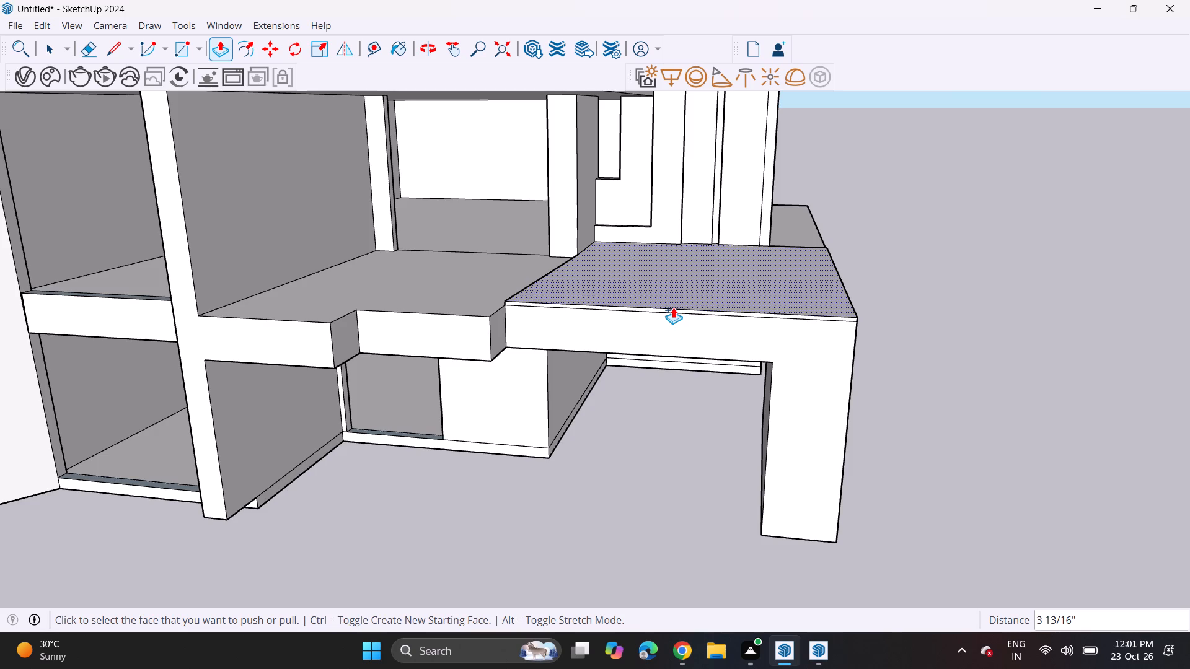
Form an overhang on the thin top layer, pulling its front edge out 1' 9/16" and its end faces out past the supporting wall.
{"action": "scroll", "coordinate": [672, 309], "scroll_direction": "up", "scroll_amount": 6}
{"action": "left_click", "coordinate": [674, 315]}
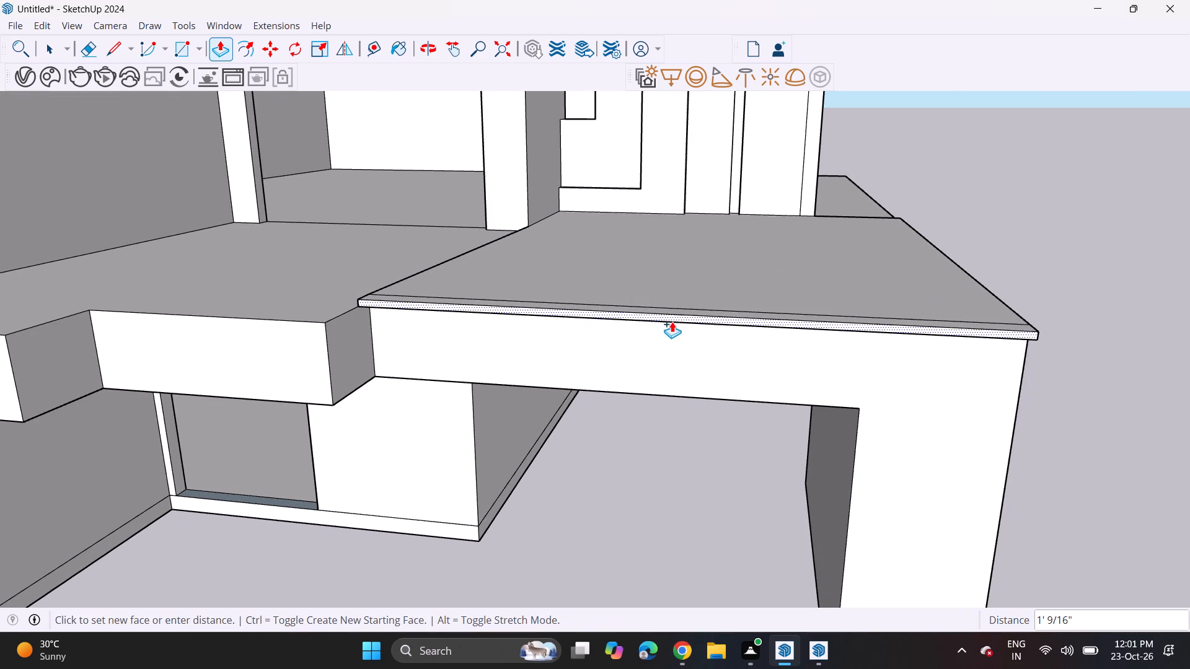
{"action": "left_click", "coordinate": [672, 321]}
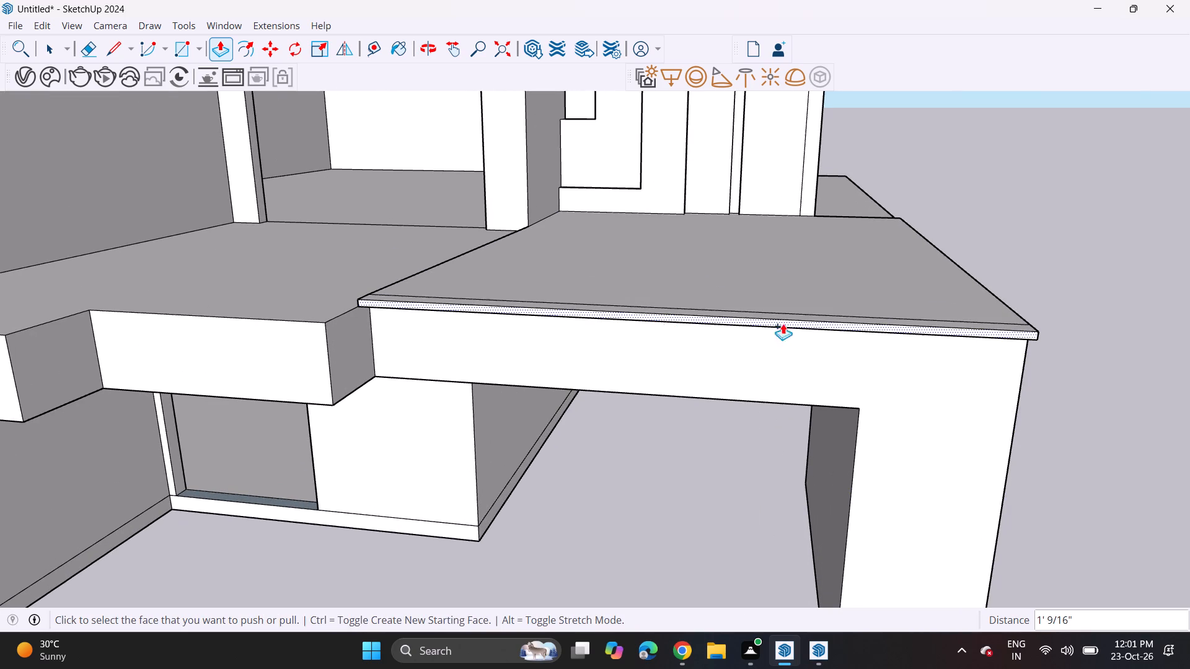
{"action": "middle_click_drag", "start_coordinate": [993, 304], "coordinate": [832, 290]}
{"action": "scroll", "coordinate": [780, 339], "scroll_direction": "up", "scroll_amount": 6}
{"action": "left_click", "coordinate": [735, 346]}
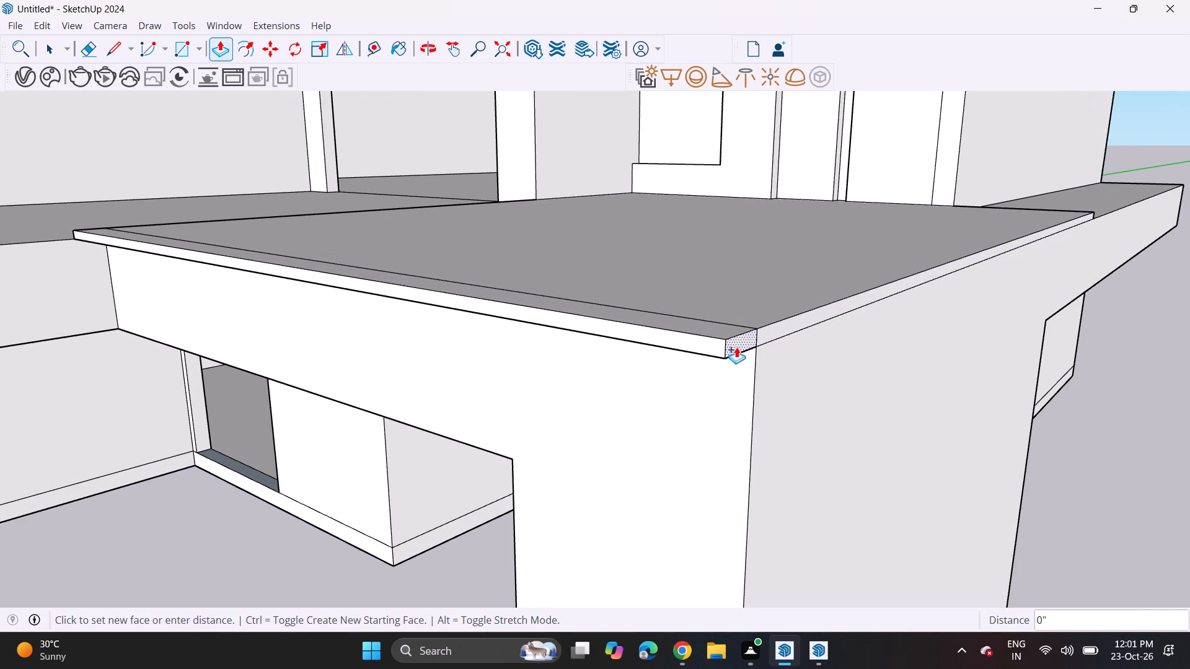
{"action": "left_click", "coordinate": [752, 356]}
{"action": "double_click", "coordinate": [827, 308]}
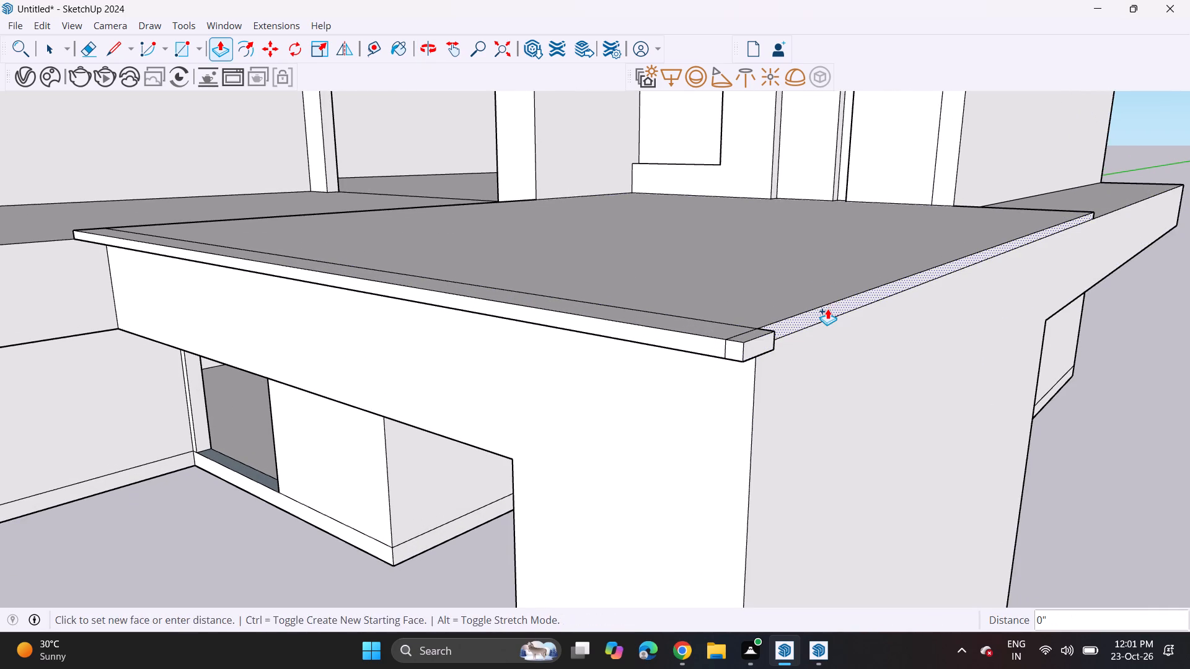
Erase the leftover seam lines on the overhang's top surface and around its outer front corner.
{"action": "left_click", "coordinate": [90, 50]}
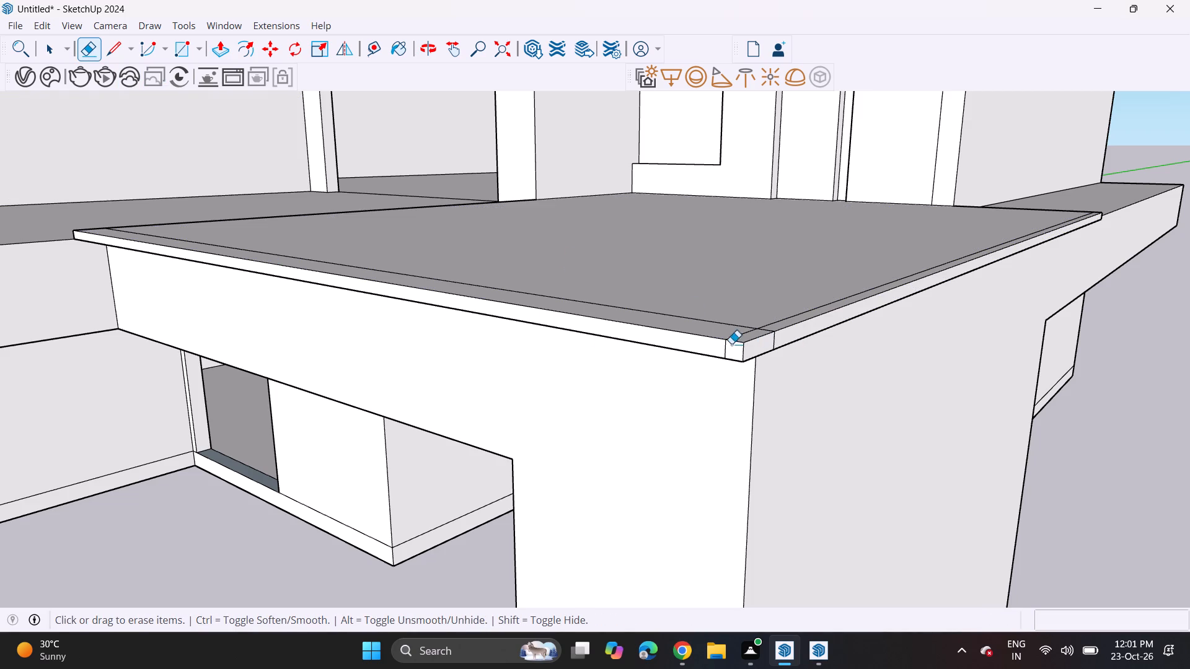
{"action": "left_click", "coordinate": [723, 349]}
{"action": "left_click", "coordinate": [731, 349]}
{"action": "left_click", "coordinate": [725, 349]}
{"action": "left_click", "coordinate": [743, 332]}
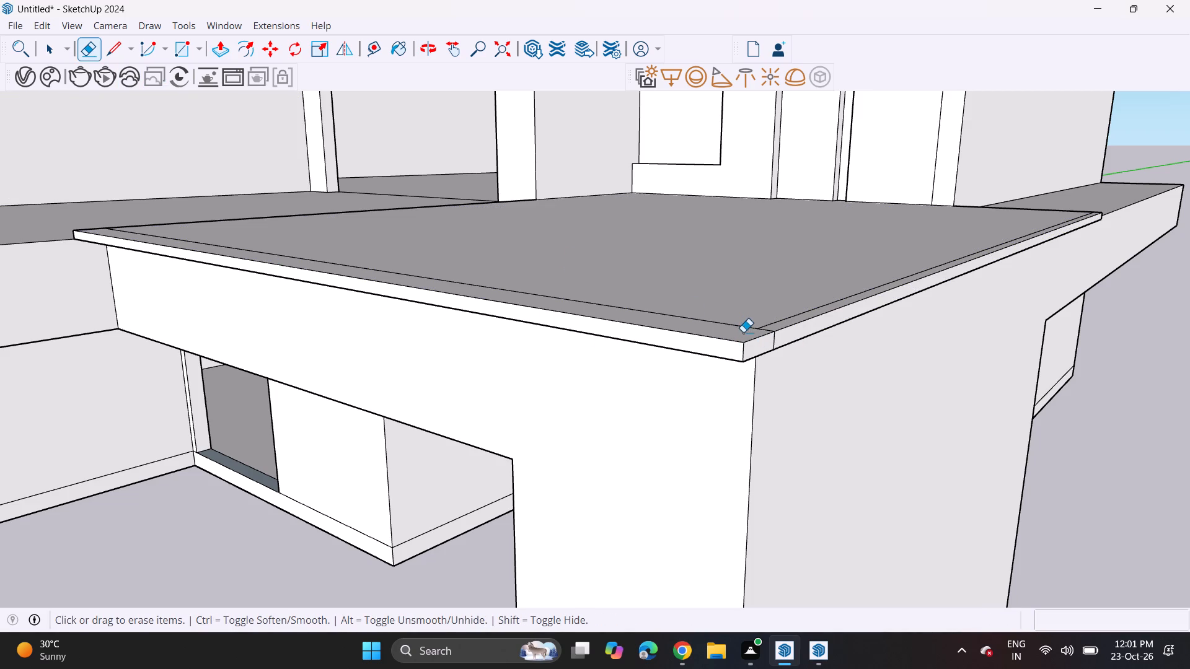
{"action": "left_click", "coordinate": [753, 326]}
{"action": "double_click", "coordinate": [760, 329]}
{"action": "left_click", "coordinate": [772, 338]}
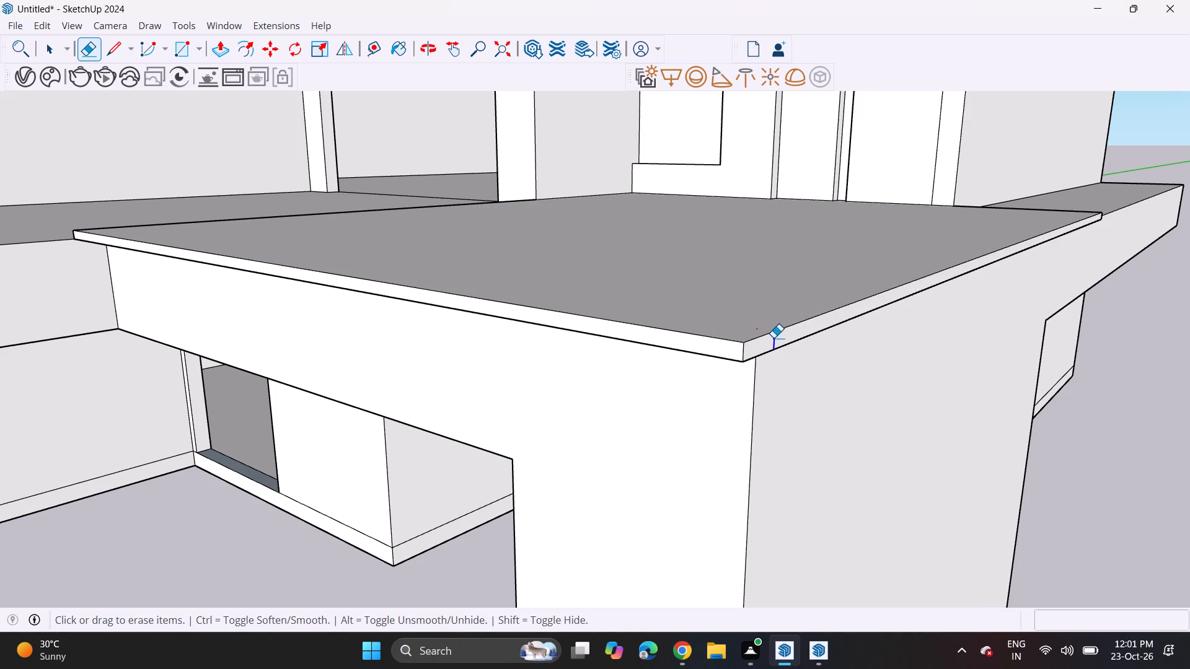
{"action": "left_click", "coordinate": [758, 326]}
{"action": "double_click", "coordinate": [758, 327]}
Raise the inner balcony floor section 3 13/16", level with the outer section's thin top layer.
{"action": "scroll", "coordinate": [610, 376], "scroll_direction": "down", "scroll_amount": 6}
{"action": "scroll", "coordinate": [468, 390], "scroll_direction": "up", "scroll_amount": 1}
{"action": "middle_click_drag", "start_coordinate": [474, 387], "coordinate": [789, 358]}
{"action": "scroll", "coordinate": [791, 361], "scroll_direction": "down", "scroll_amount": 7}
{"action": "middle_click_drag", "start_coordinate": [591, 330], "coordinate": [511, 341]}
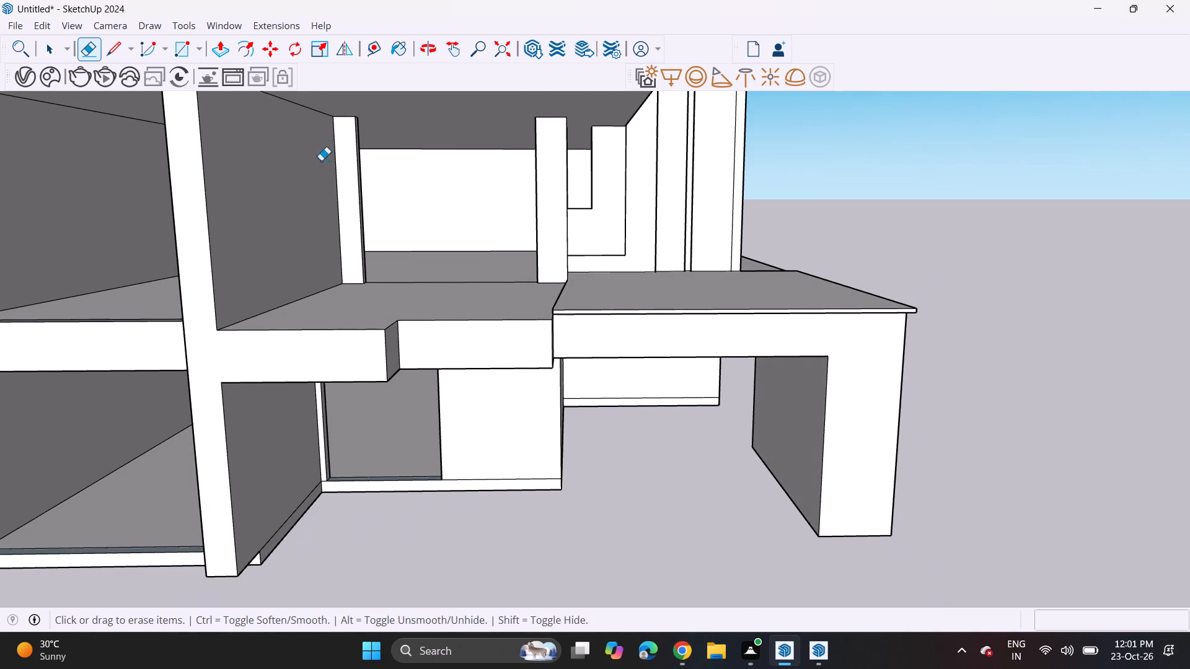
{"action": "left_click", "coordinate": [218, 52]}
{"action": "left_click", "coordinate": [324, 316]}
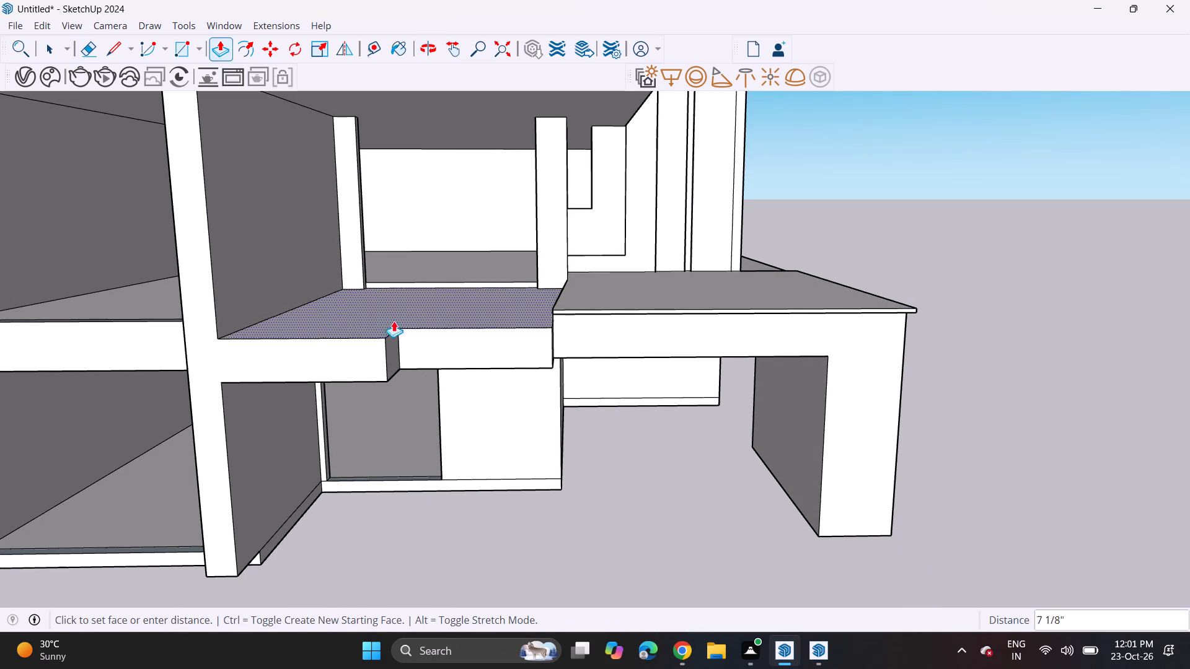
{"action": "left_click", "coordinate": [561, 306]}
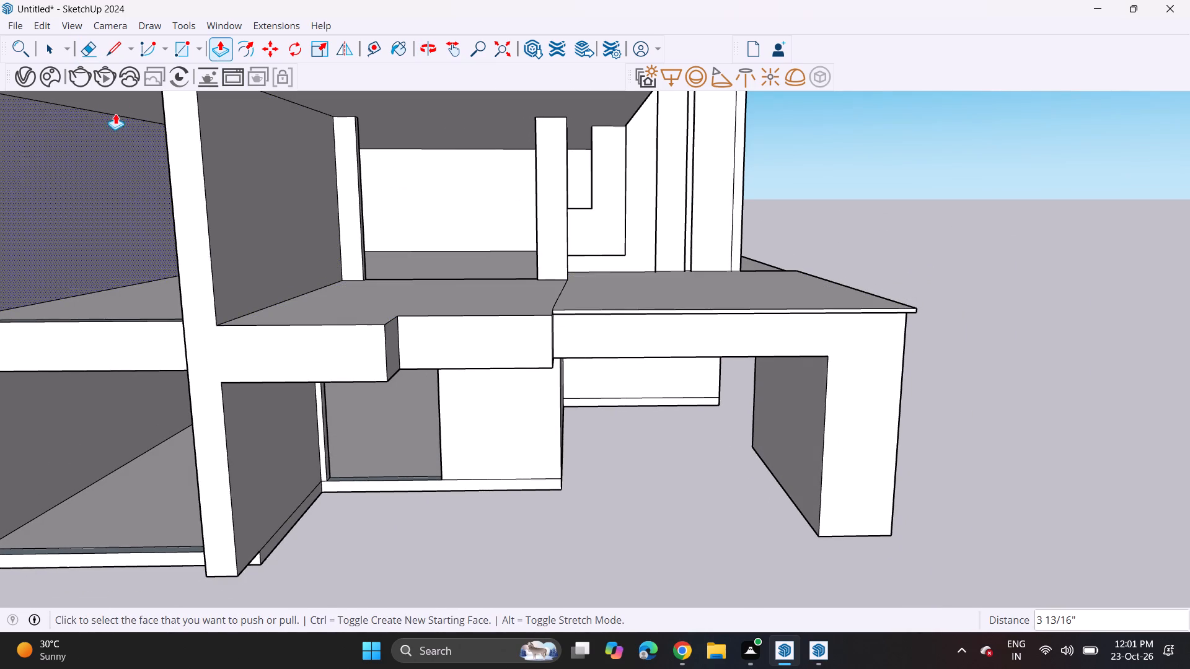
Erase the dividing line between the inner and outer balcony floor sections.
{"action": "left_click", "coordinate": [79, 46]}
{"action": "middle_click_drag", "start_coordinate": [566, 320], "coordinate": [636, 324]}
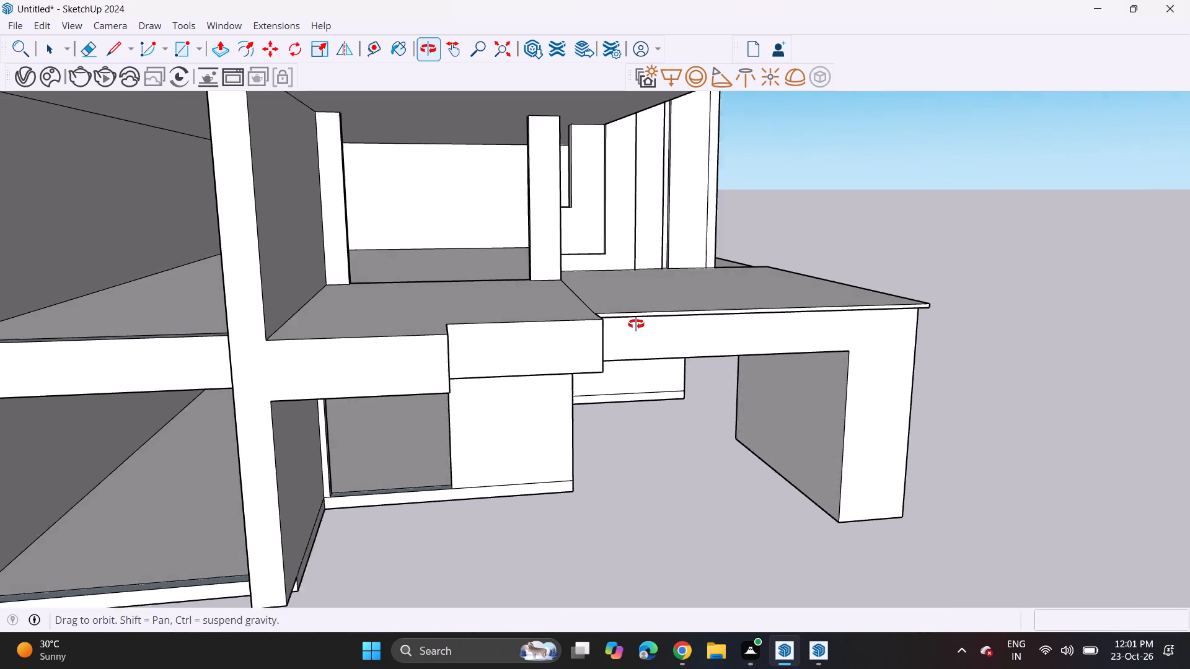
{"action": "middle_click_drag", "start_coordinate": [636, 324], "coordinate": [604, 367]}
{"action": "left_click_drag", "start_coordinate": [582, 328], "coordinate": [563, 329]}
{"action": "scroll", "coordinate": [568, 332], "scroll_direction": "down", "scroll_amount": 4}
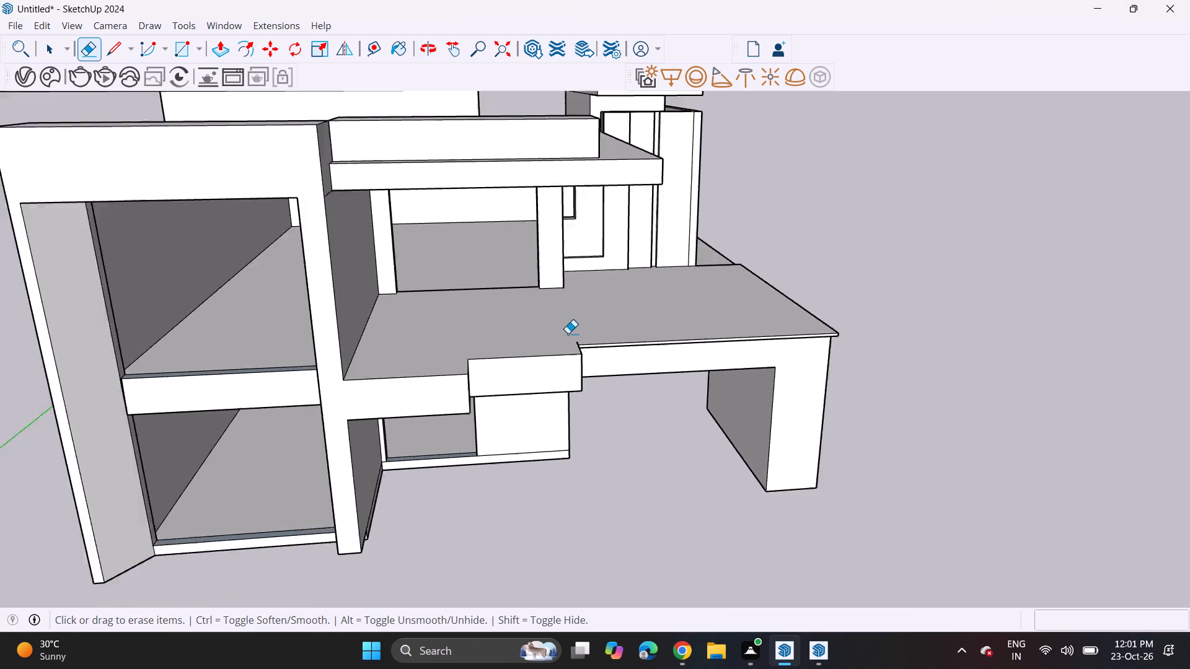
{"action": "scroll", "coordinate": [568, 333], "scroll_direction": "down", "scroll_amount": 2}
{"action": "scroll", "coordinate": [577, 338], "scroll_direction": "up", "scroll_amount": 19}
{"action": "left_click_drag", "start_coordinate": [571, 348], "coordinate": [547, 349]}
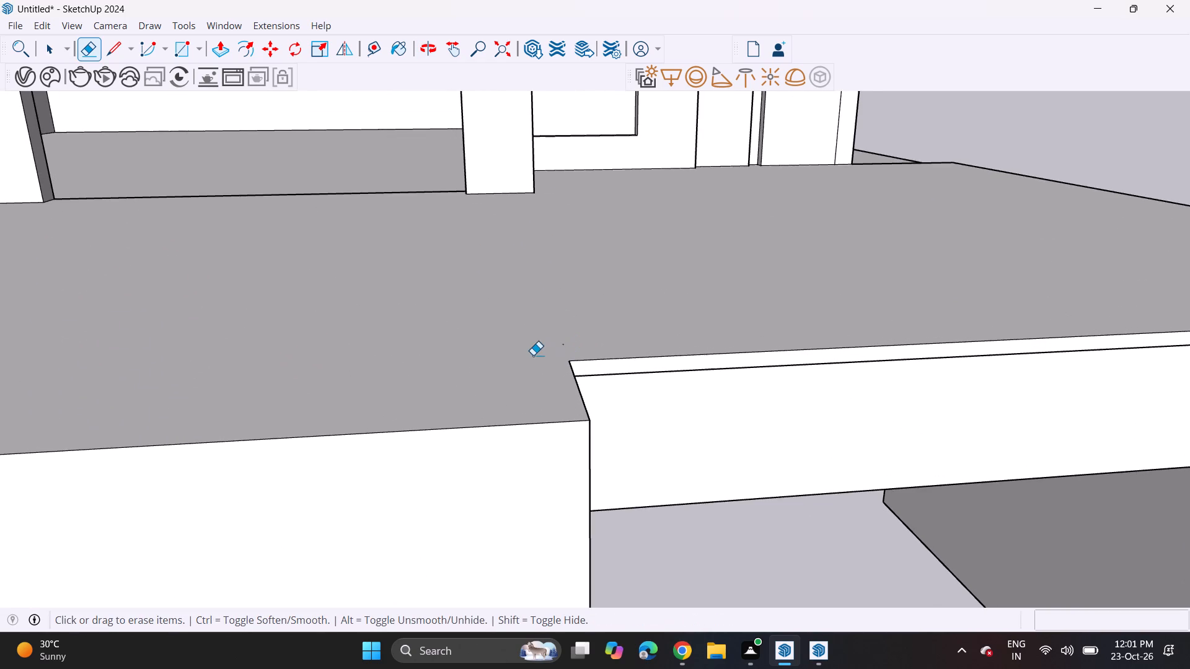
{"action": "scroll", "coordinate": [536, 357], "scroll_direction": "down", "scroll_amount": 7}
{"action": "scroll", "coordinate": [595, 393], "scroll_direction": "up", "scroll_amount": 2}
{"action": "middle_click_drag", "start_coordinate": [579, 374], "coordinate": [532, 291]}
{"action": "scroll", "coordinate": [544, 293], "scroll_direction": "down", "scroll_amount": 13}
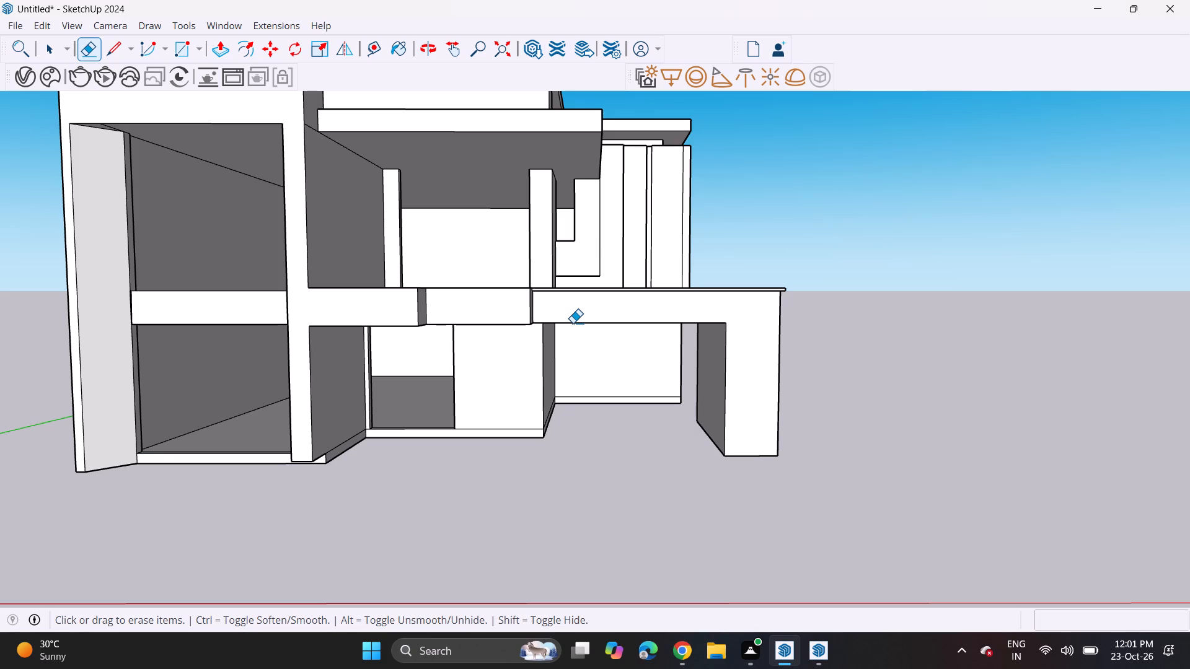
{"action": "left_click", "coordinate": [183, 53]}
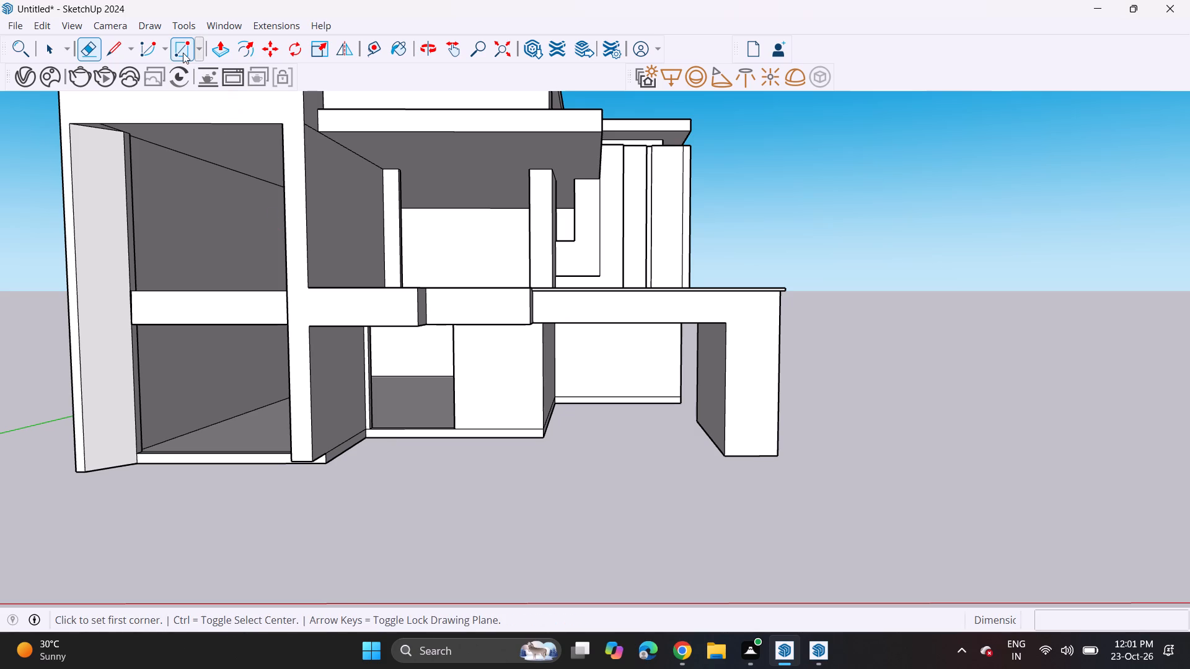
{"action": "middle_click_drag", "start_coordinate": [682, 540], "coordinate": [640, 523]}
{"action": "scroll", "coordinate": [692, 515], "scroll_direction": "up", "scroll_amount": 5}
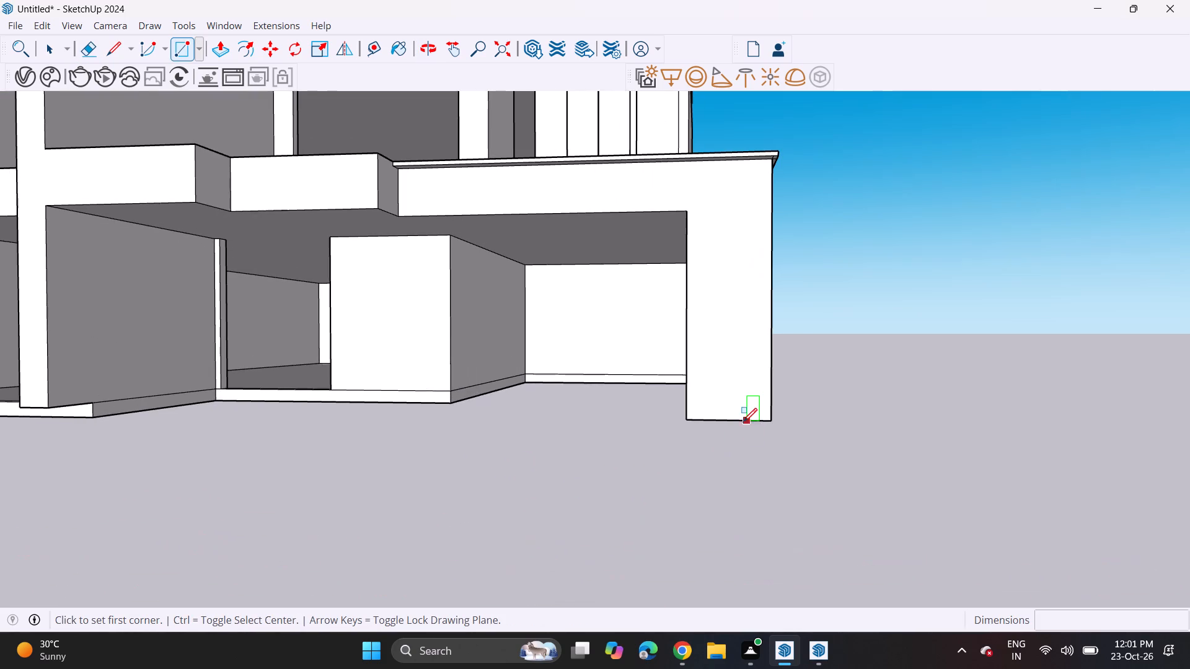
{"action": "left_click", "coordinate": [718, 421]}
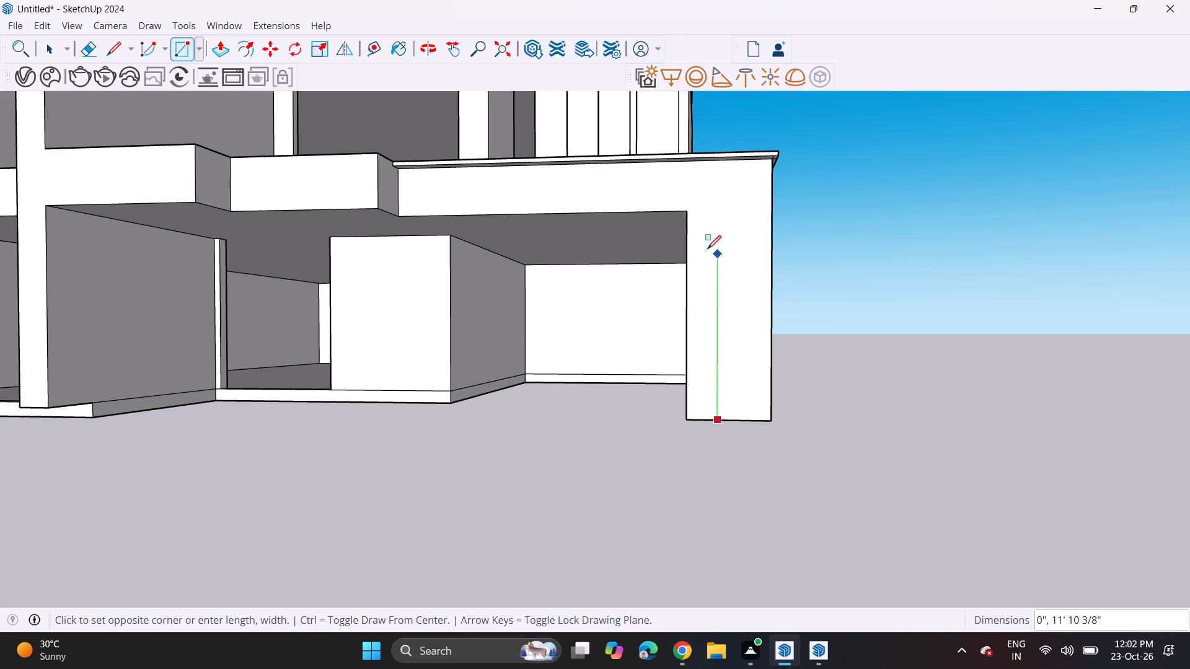
Draw a narrow vertical strip about 17' 2 1/8" tall on the supporting wall's front face, rising from its bottom edge.
{"action": "left_click", "coordinate": [112, 47]}
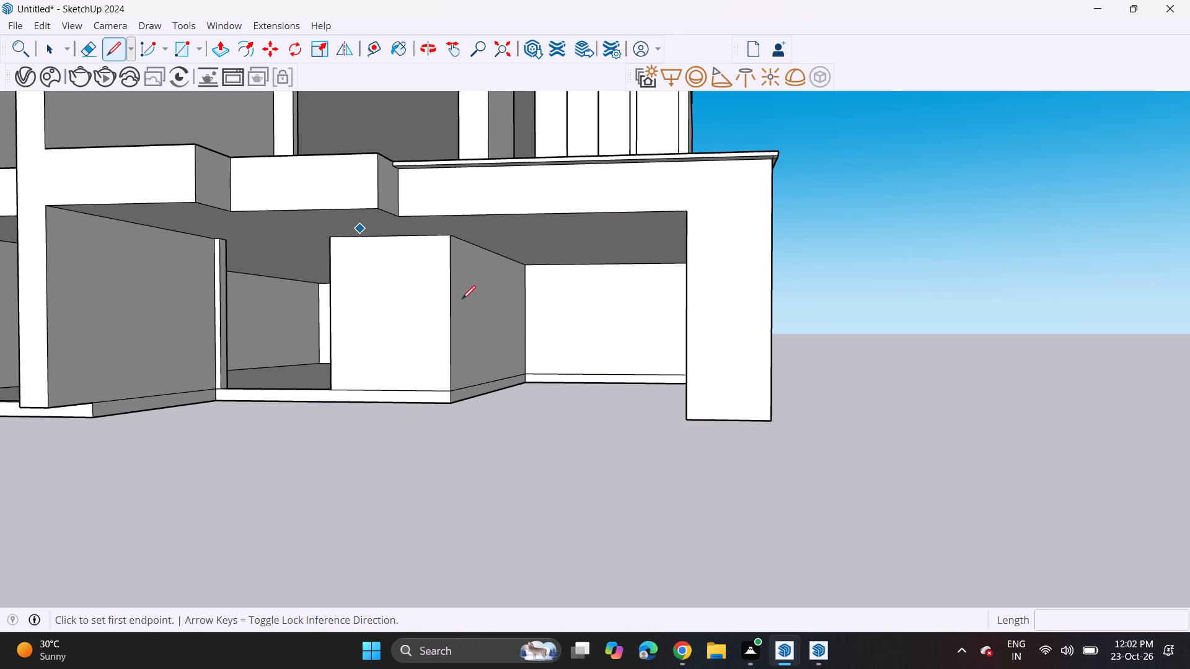
{"action": "left_click", "coordinate": [720, 424]}
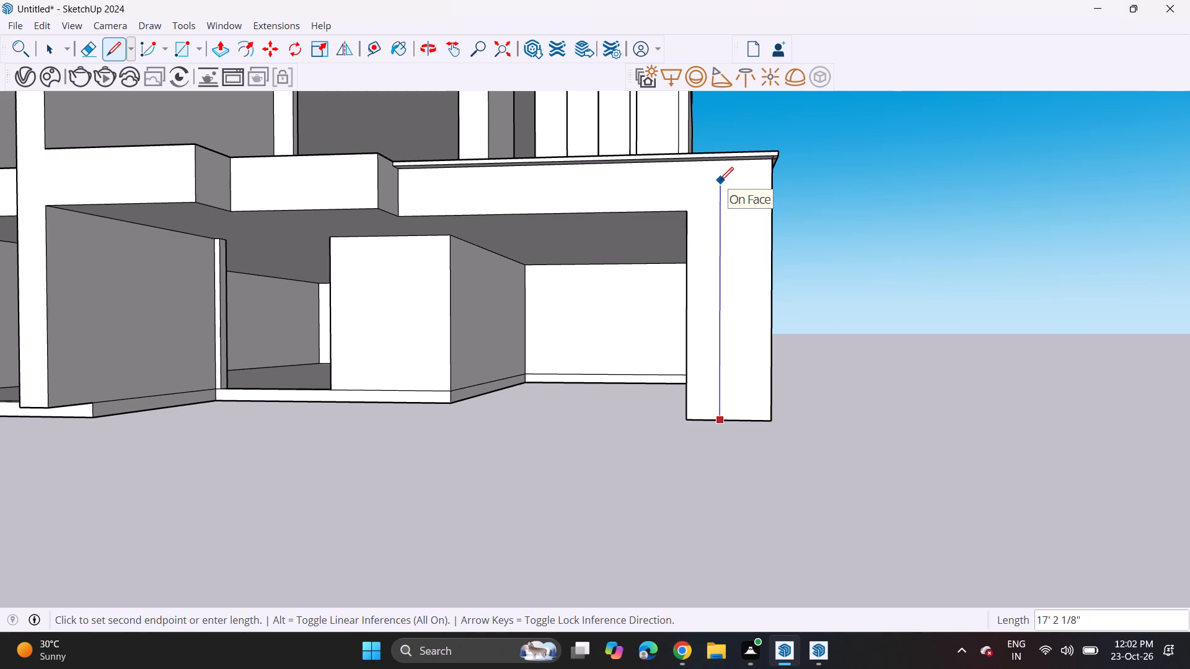
{"action": "left_click", "coordinate": [720, 181]}
{"action": "left_click", "coordinate": [736, 184]}
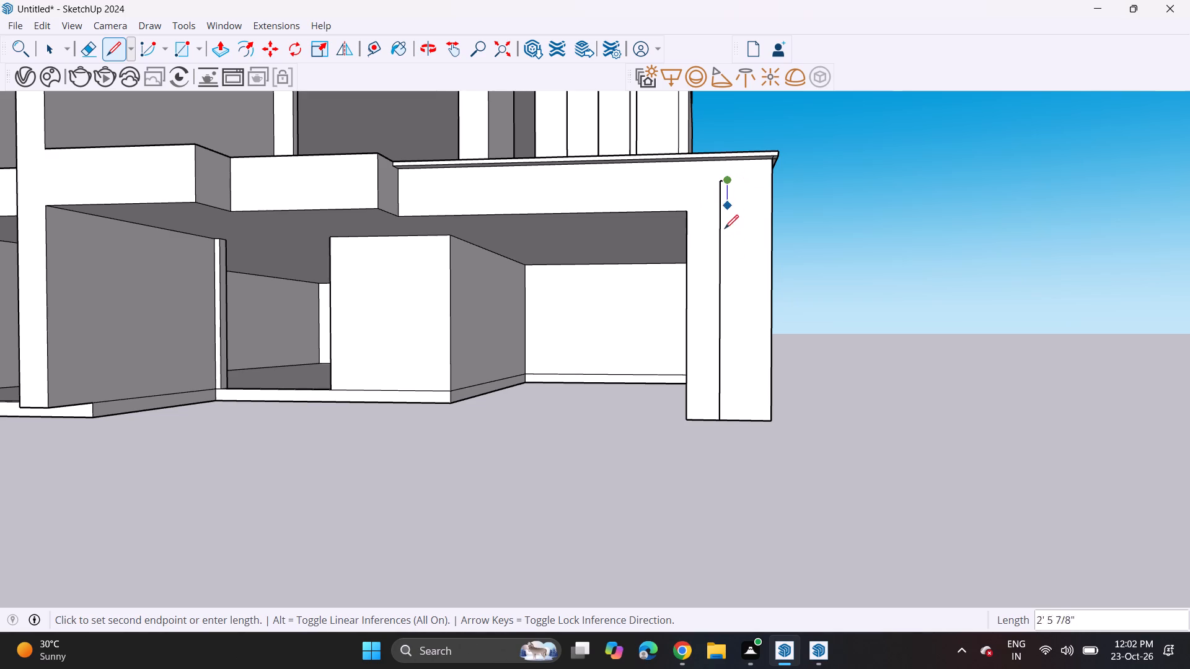
{"action": "left_click", "coordinate": [734, 420]}
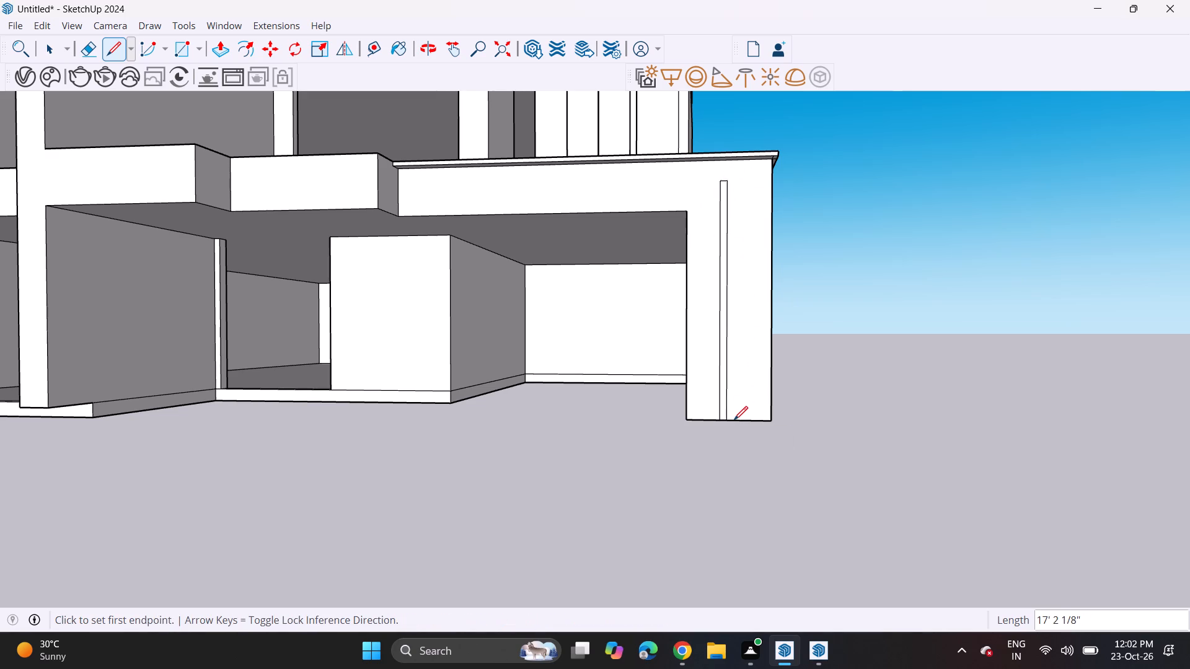
Extrude the inset underside face of the ground-floor slab downward to form a base layer beneath the villa.
{"action": "middle_click_drag", "start_coordinate": [703, 325], "coordinate": [783, 395]}
{"action": "scroll", "coordinate": [778, 371], "scroll_direction": "down", "scroll_amount": 4}
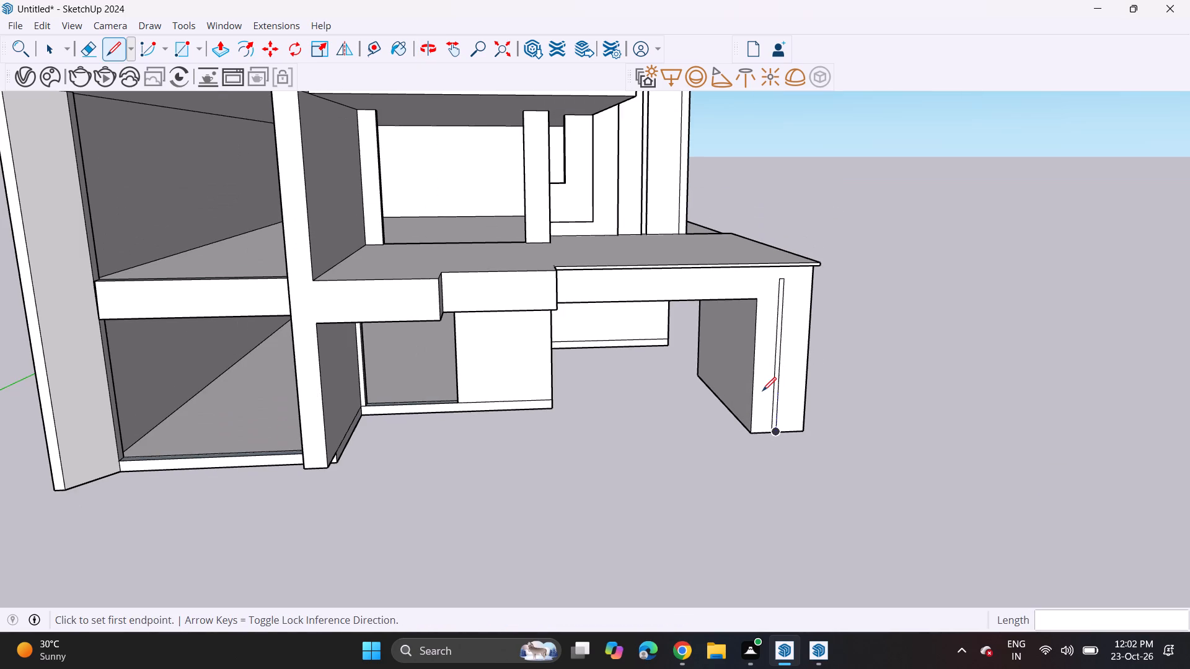
{"action": "middle_click_drag", "start_coordinate": [750, 367], "coordinate": [788, 382]}
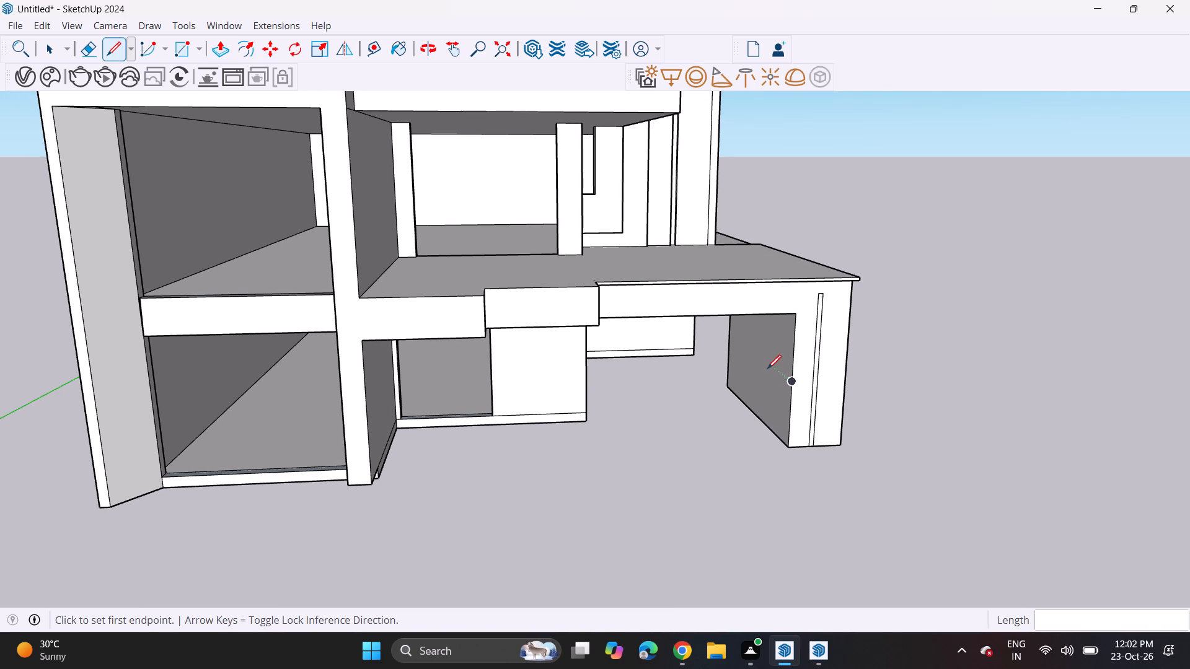
{"action": "middle_click_drag", "start_coordinate": [757, 385], "coordinate": [738, 302]}
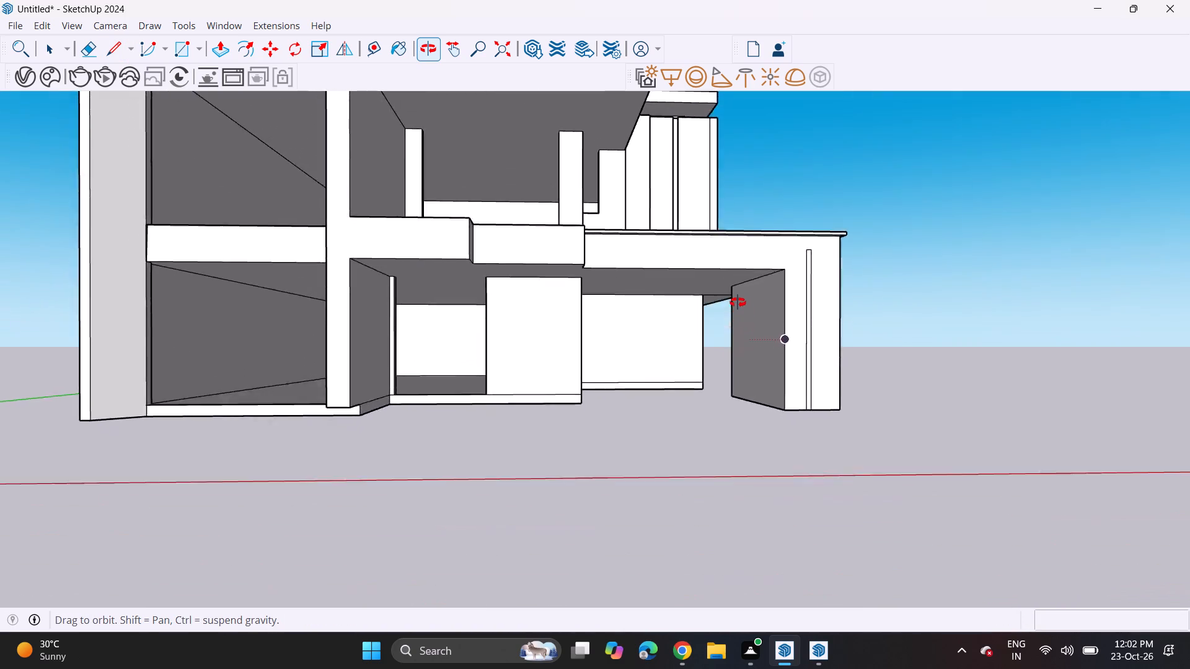
{"action": "middle_click_drag", "start_coordinate": [738, 302], "coordinate": [756, 307]}
{"action": "middle_click_drag", "start_coordinate": [538, 374], "coordinate": [518, 367]}
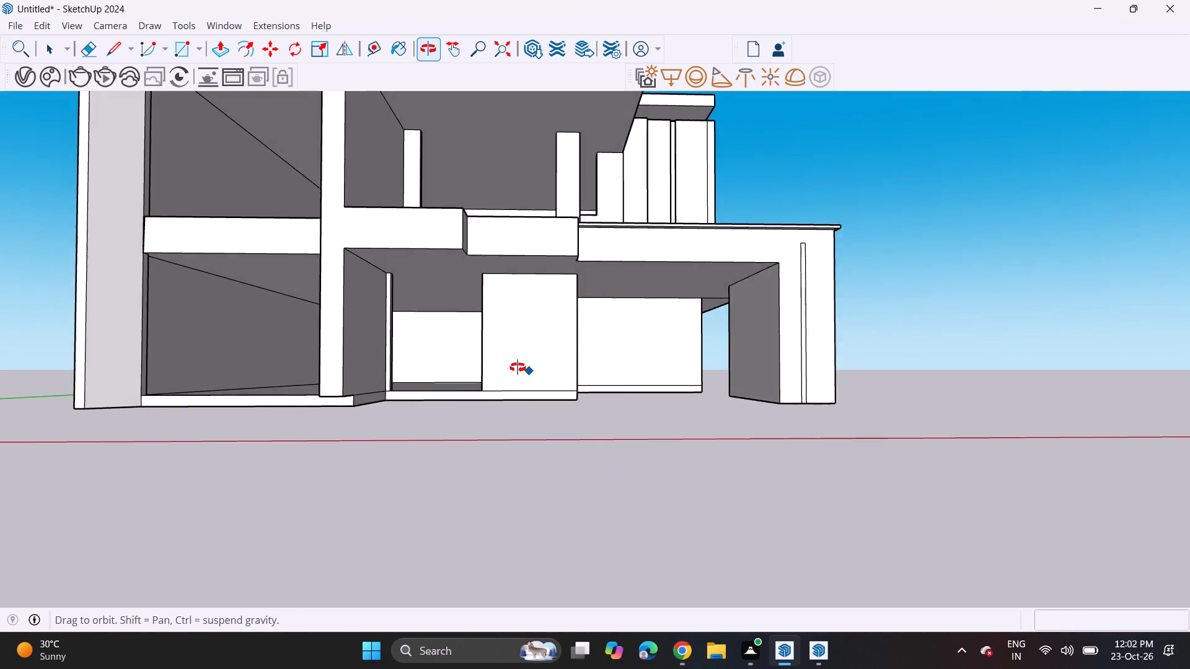
{"action": "middle_click_drag", "start_coordinate": [518, 367], "coordinate": [510, 308]}
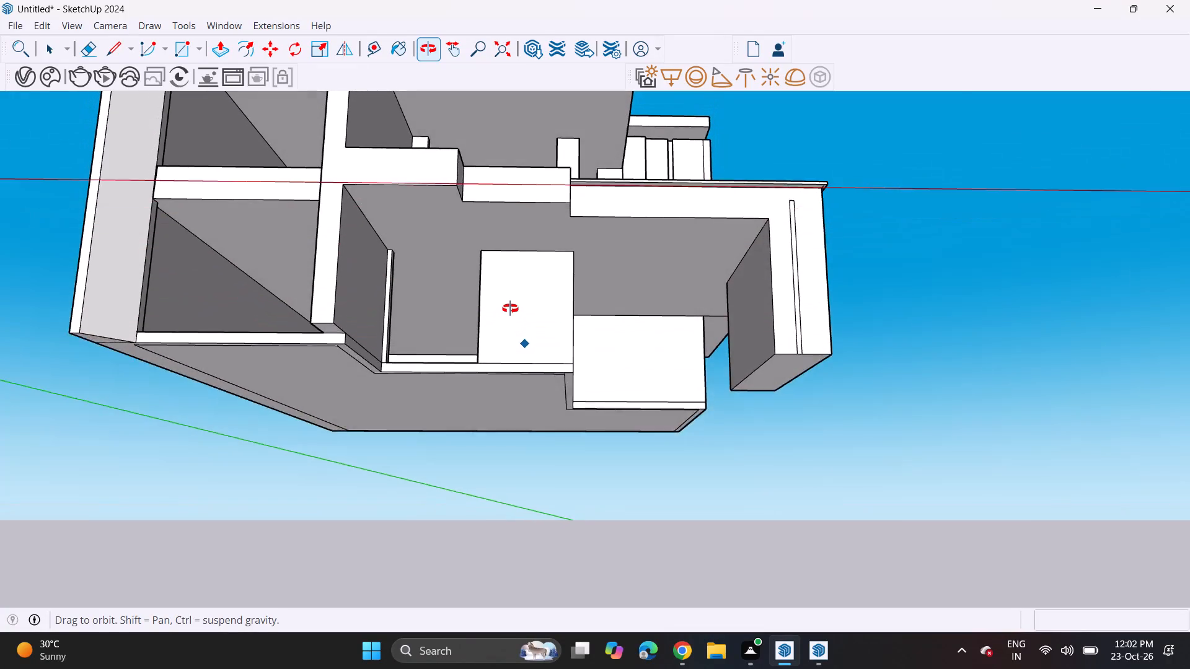
{"action": "middle_click_drag", "start_coordinate": [510, 308], "coordinate": [506, 282]}
{"action": "scroll", "coordinate": [384, 230], "scroll_direction": "up", "scroll_amount": 1}
{"action": "left_click", "coordinate": [177, 48]}
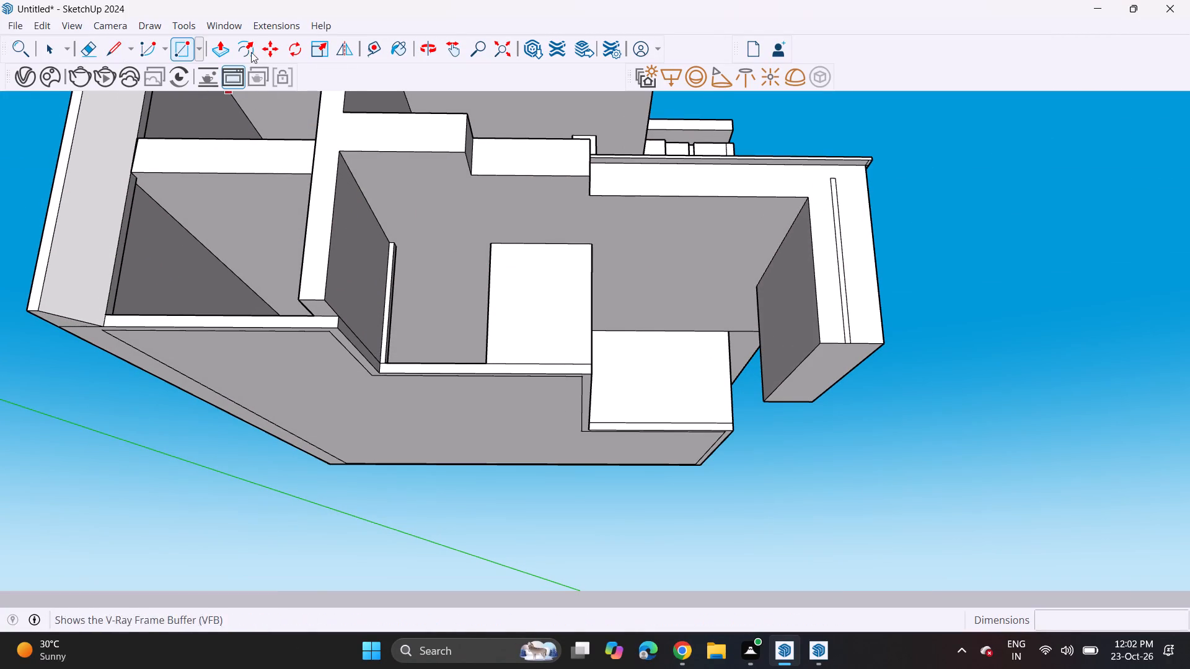
{"action": "left_click", "coordinate": [218, 54]}
{"action": "left_click", "coordinate": [325, 397]}
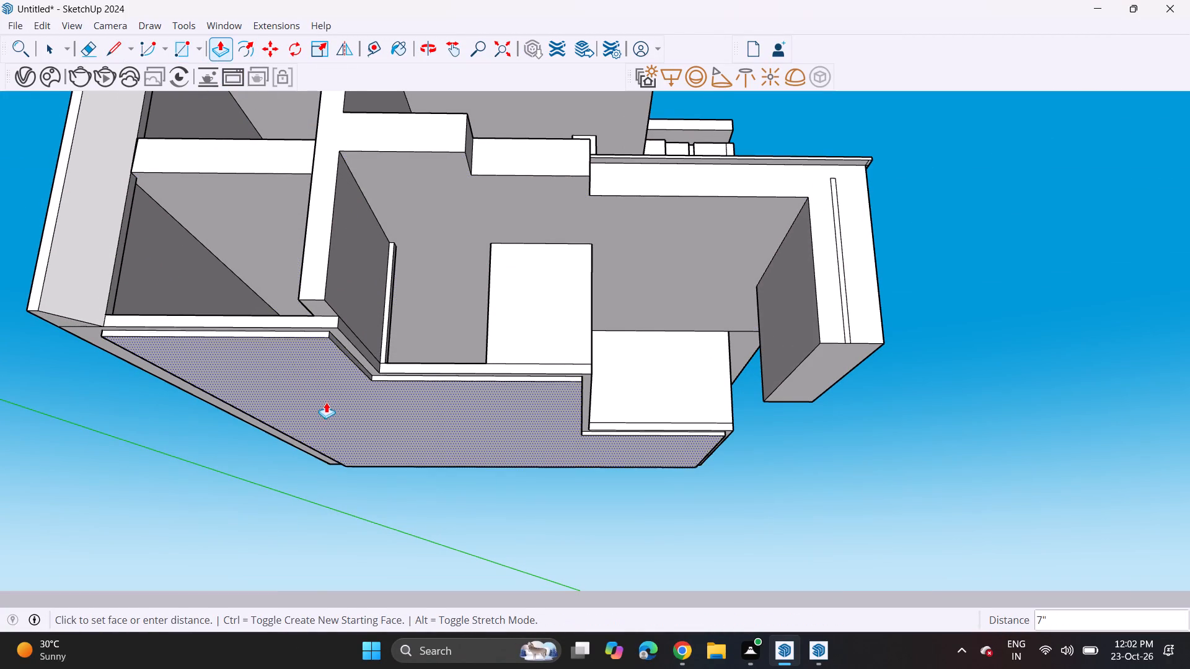
{"action": "left_click", "coordinate": [325, 406]}
Pull the side face of the new base layer outward about 3' 3 5/8" beneath the outer side wall.
{"action": "middle_click_drag", "start_coordinate": [208, 346], "coordinate": [210, 346]}
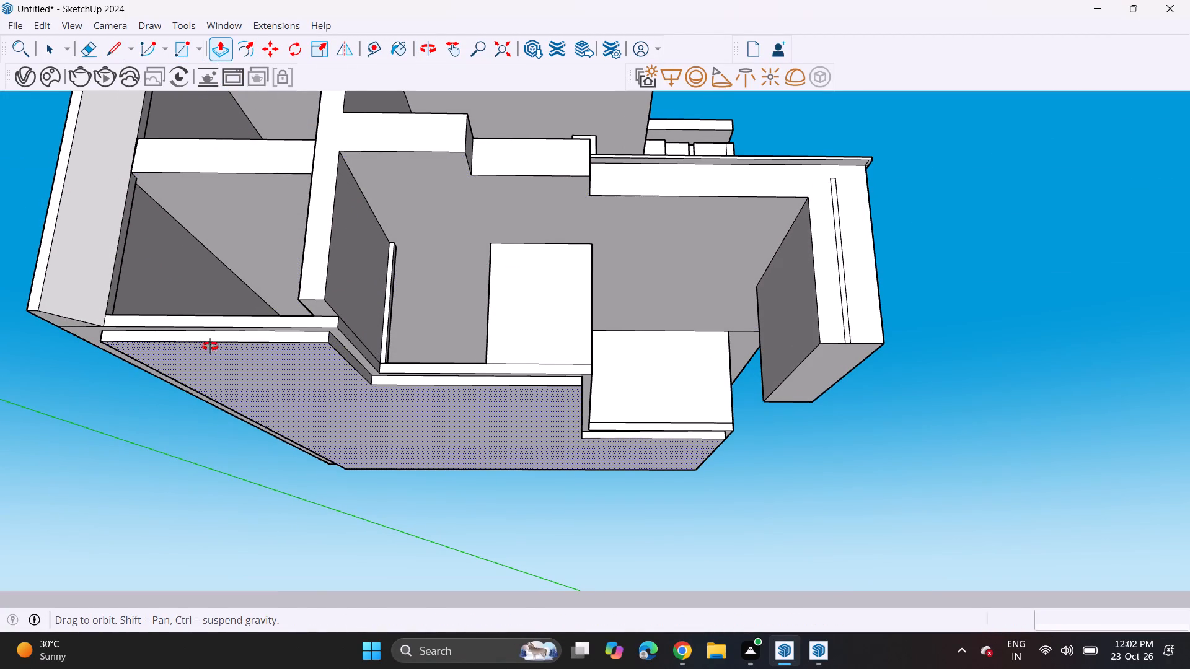
{"action": "middle_click_drag", "start_coordinate": [210, 346], "coordinate": [526, 397]}
{"action": "left_click", "coordinate": [449, 338]}
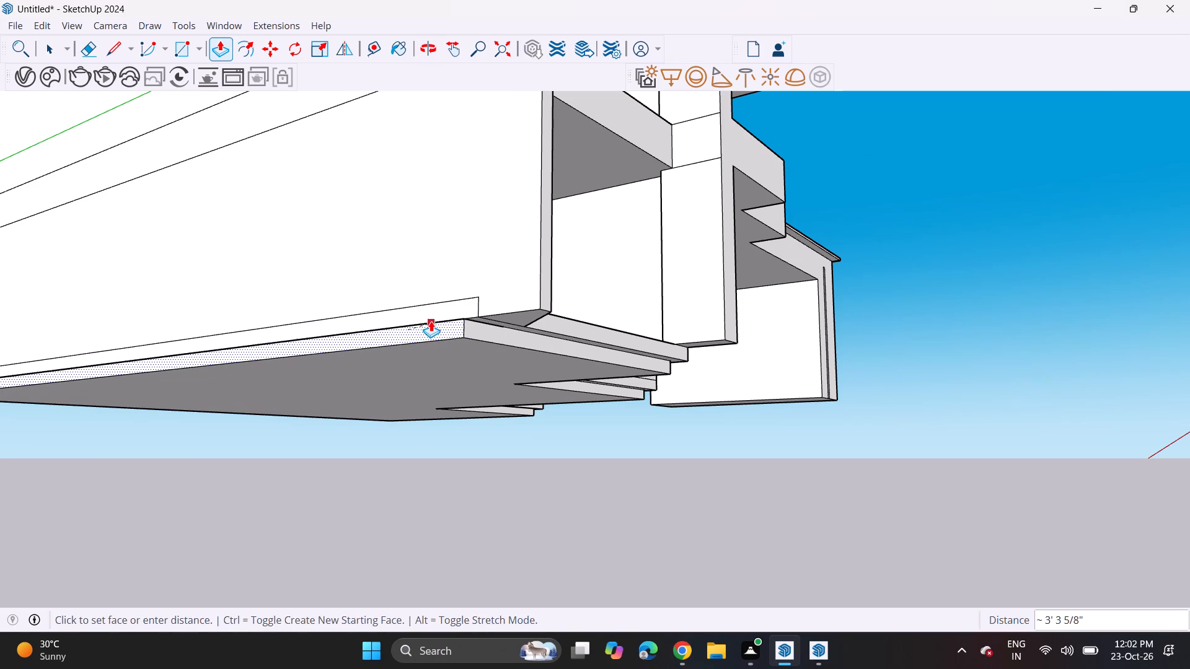
{"action": "left_click", "coordinate": [431, 321]}
Pull the front face of the base section beneath the outer side bay forward 8' 1 1/8".
{"action": "middle_click_drag", "start_coordinate": [561, 319], "coordinate": [227, 364]}
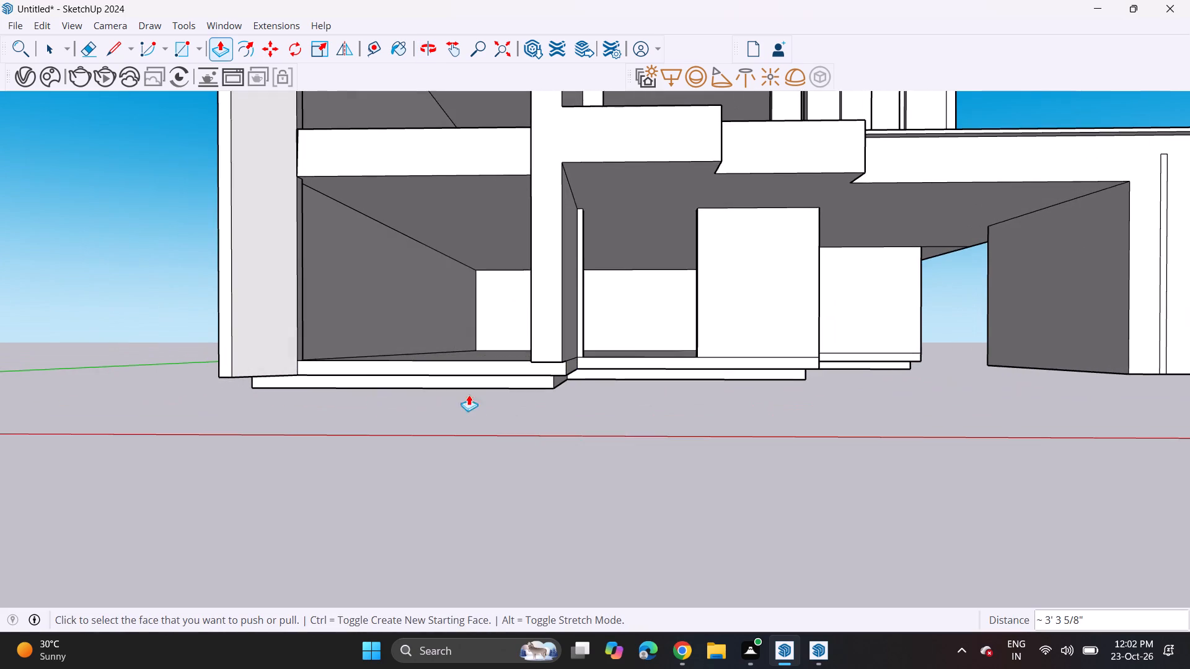
{"action": "scroll", "coordinate": [477, 396], "scroll_direction": "up", "scroll_amount": 1}
{"action": "left_click", "coordinate": [506, 380]}
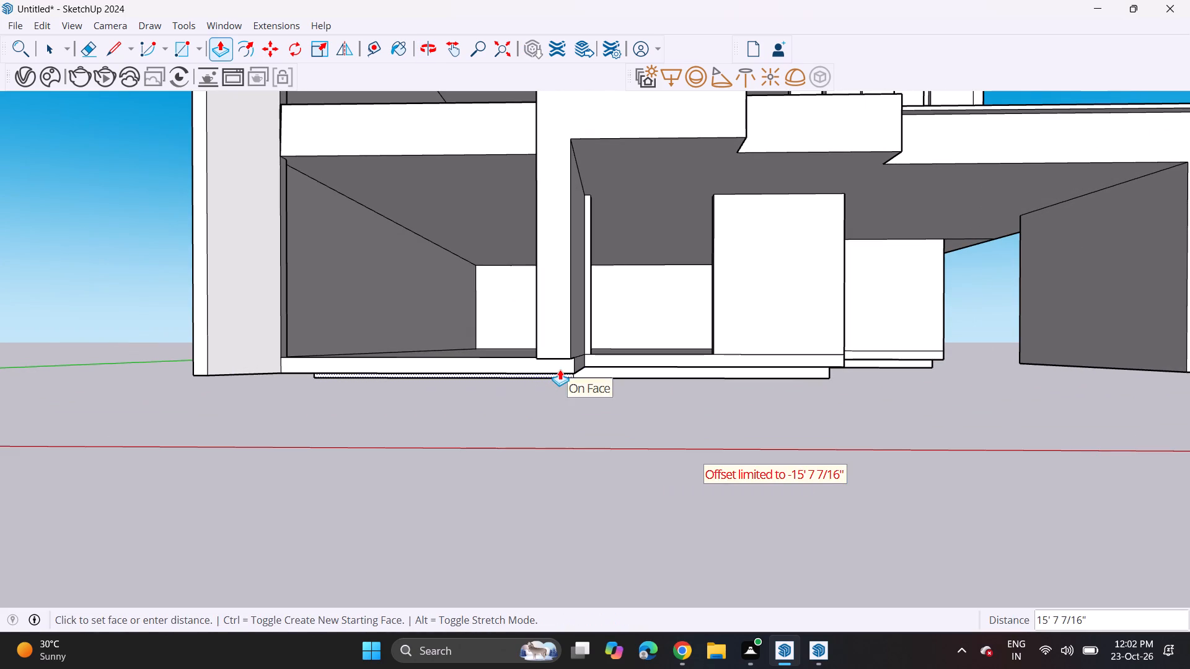
{"action": "left_click", "coordinate": [575, 369]}
{"action": "middle_click_drag", "start_coordinate": [332, 345], "coordinate": [604, 322]}
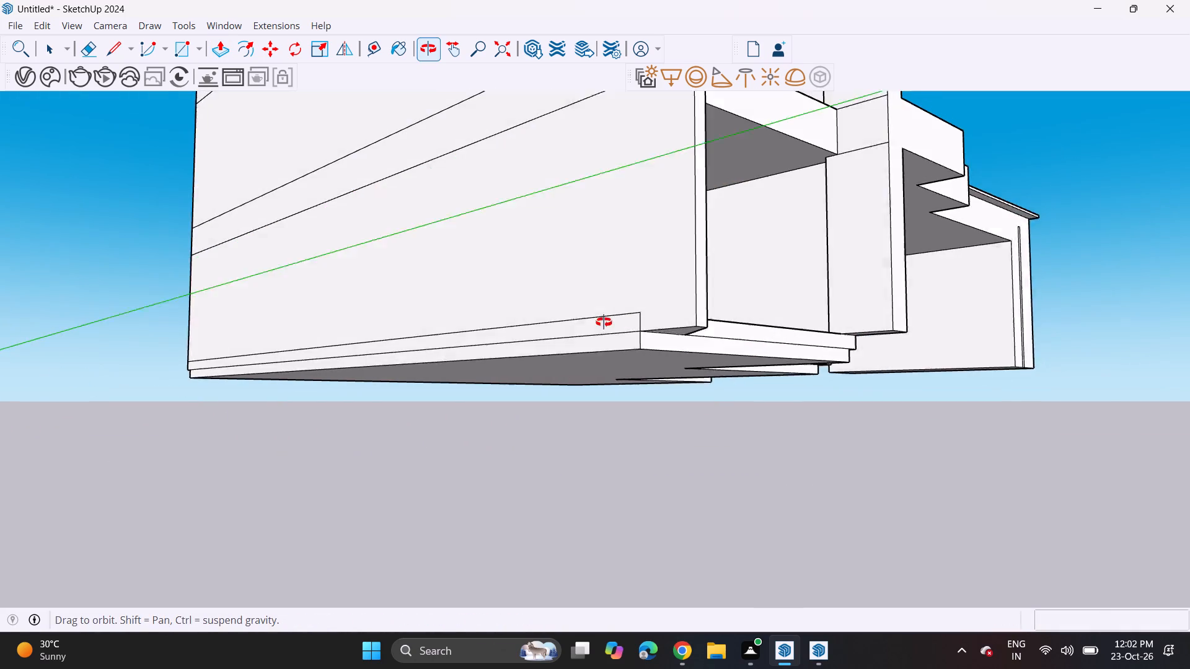
{"action": "middle_click_drag", "start_coordinate": [604, 322], "coordinate": [607, 322]}
{"action": "left_click", "coordinate": [693, 339]}
{"action": "left_click", "coordinate": [816, 332]}
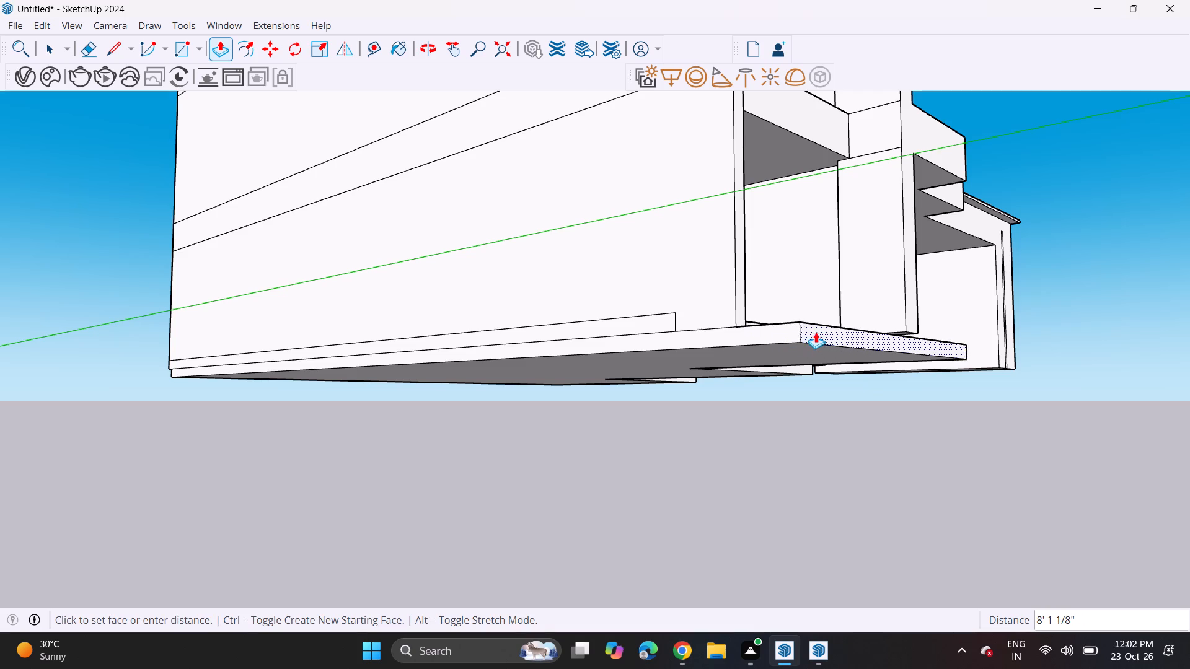
Pull the front face of the adjoining middle base section forward about 24' 8 3/4", flush with the first section's front.
{"action": "middle_click_drag", "start_coordinate": [851, 304], "coordinate": [454, 344]}
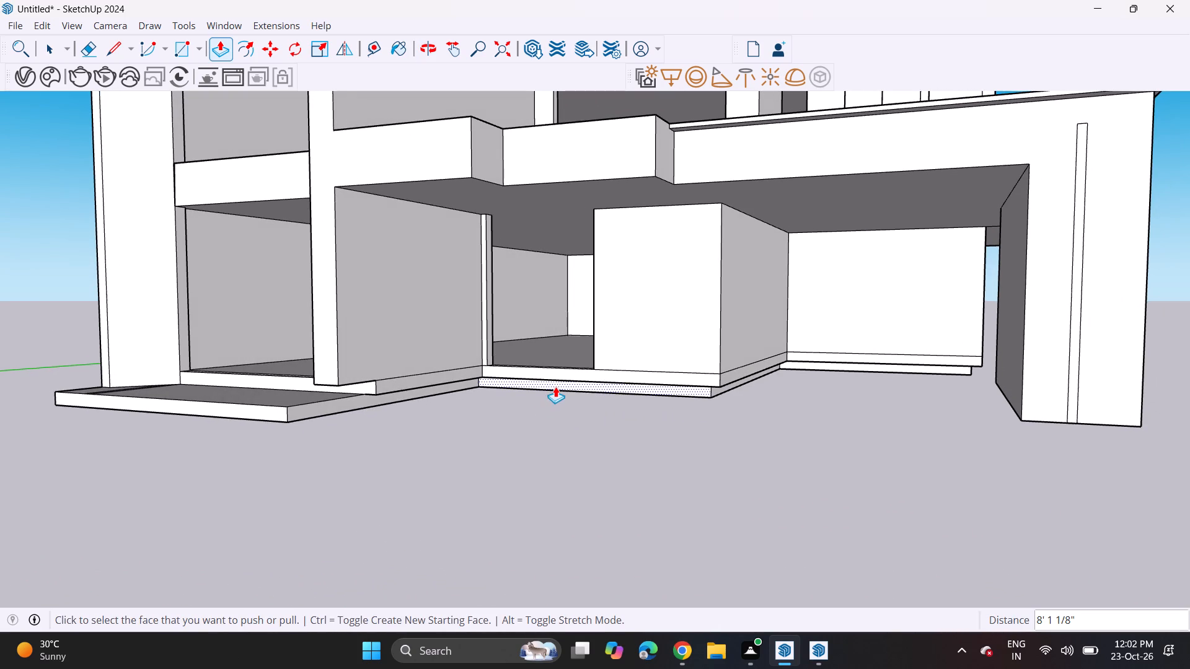
{"action": "left_click", "coordinate": [555, 387]}
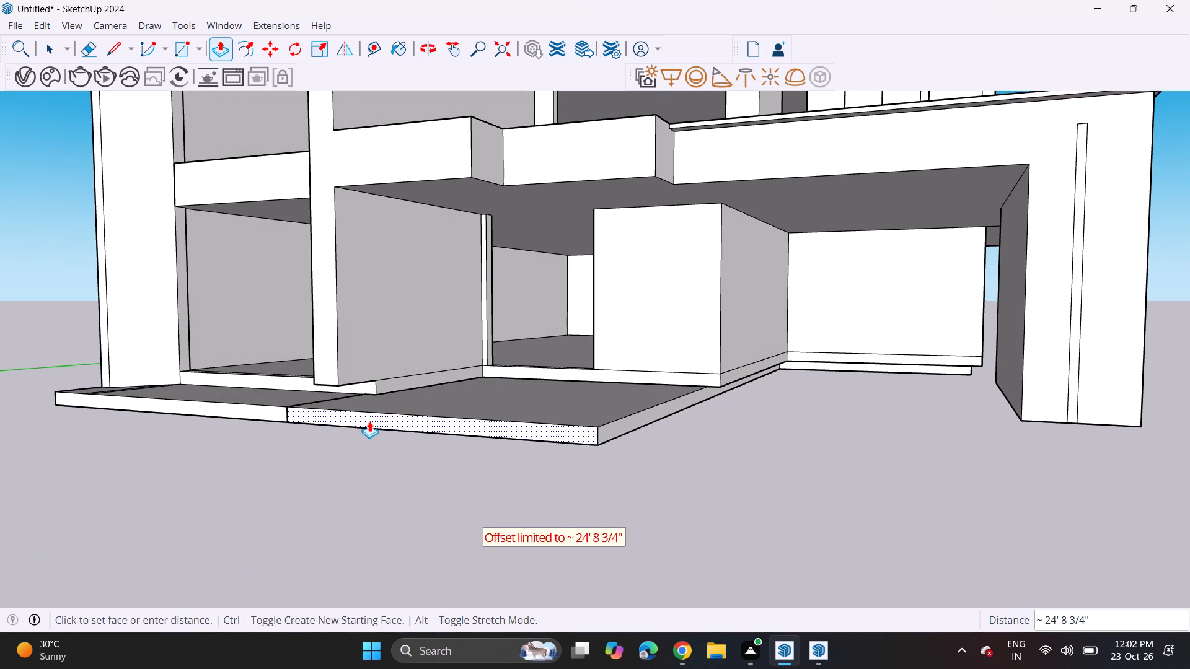
{"action": "left_click", "coordinate": [369, 421]}
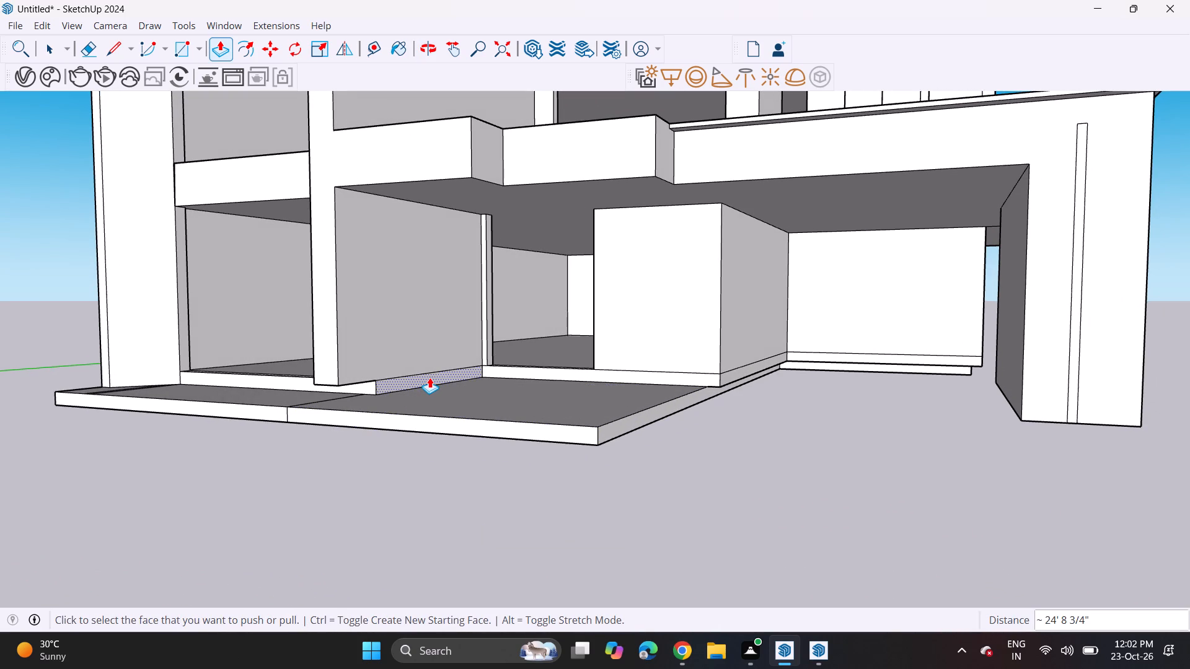
Extrude the underside of the whole base layer further down to make the front platform much thicker.
{"action": "scroll", "coordinate": [430, 377], "scroll_direction": "down", "scroll_amount": 3}
{"action": "middle_click_drag", "start_coordinate": [430, 398], "coordinate": [568, 397]}
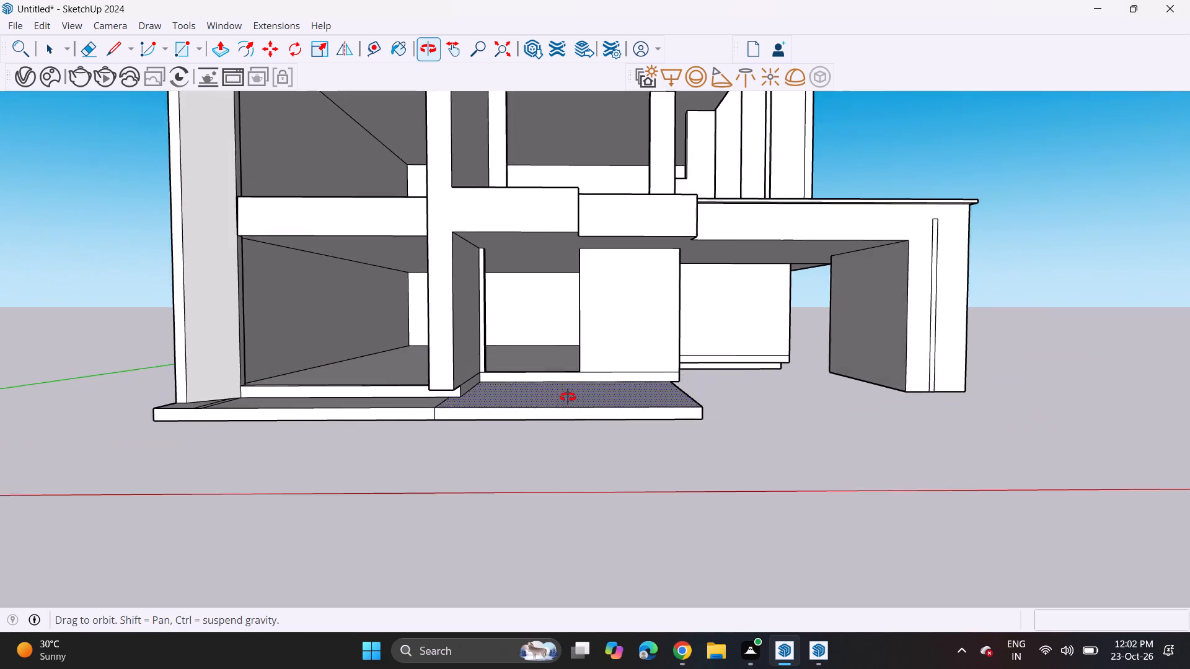
{"action": "middle_click_drag", "start_coordinate": [568, 397], "coordinate": [549, 404]}
{"action": "scroll", "coordinate": [549, 404], "scroll_direction": "up", "scroll_amount": 1}
{"action": "middle_click_drag", "start_coordinate": [542, 428], "coordinate": [530, 372]}
{"action": "scroll", "coordinate": [537, 405], "scroll_direction": "up", "scroll_amount": 1}
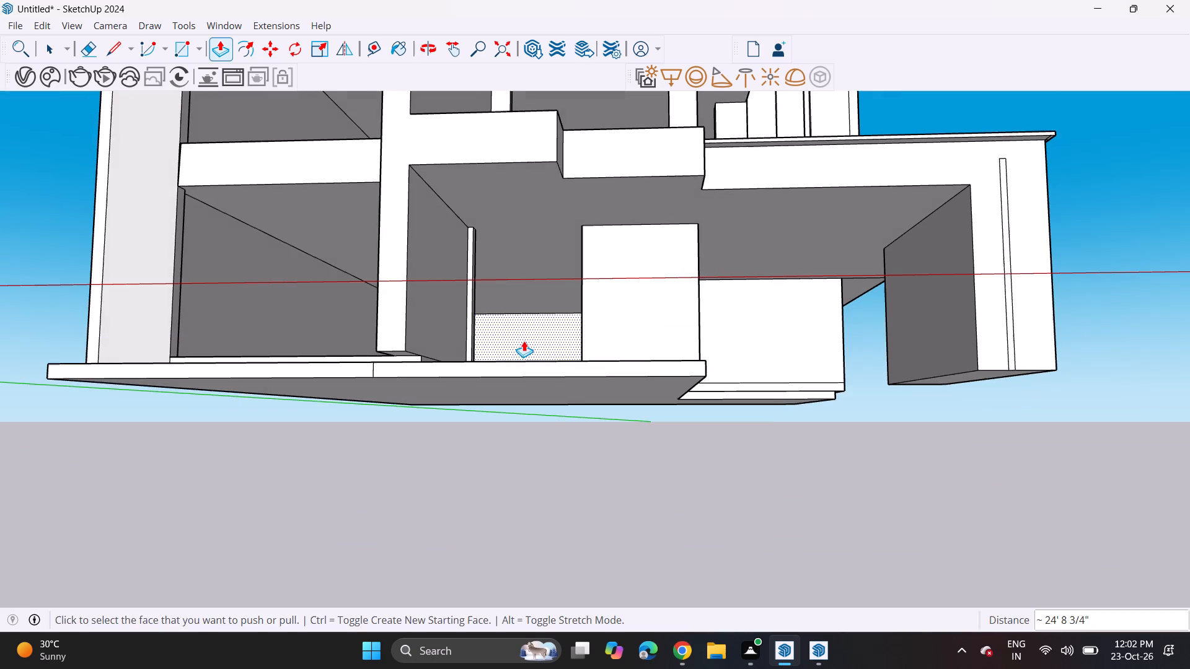
{"action": "left_click", "coordinate": [508, 382]}
{"action": "left_click", "coordinate": [509, 453]}
Lower the top faces of the middle platform section and the side bay's section by 2' 8 9/16" each.
{"action": "middle_click_drag", "start_coordinate": [518, 370], "coordinate": [531, 425]}
{"action": "left_click", "coordinate": [524, 412]}
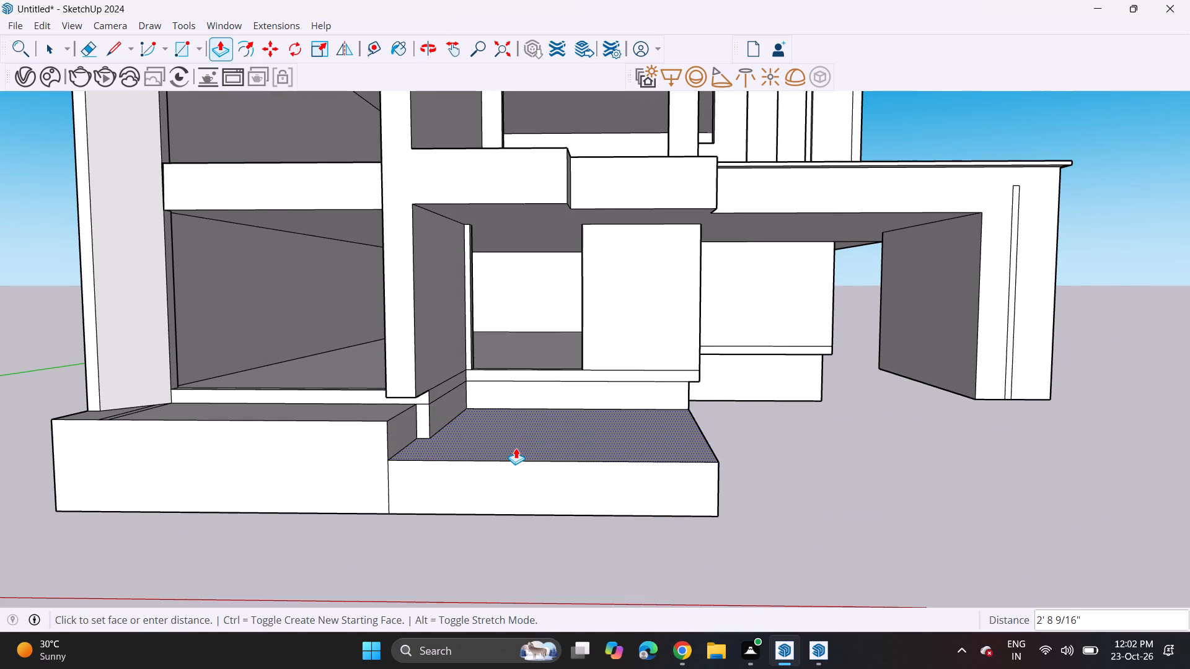
{"action": "left_click", "coordinate": [516, 448]}
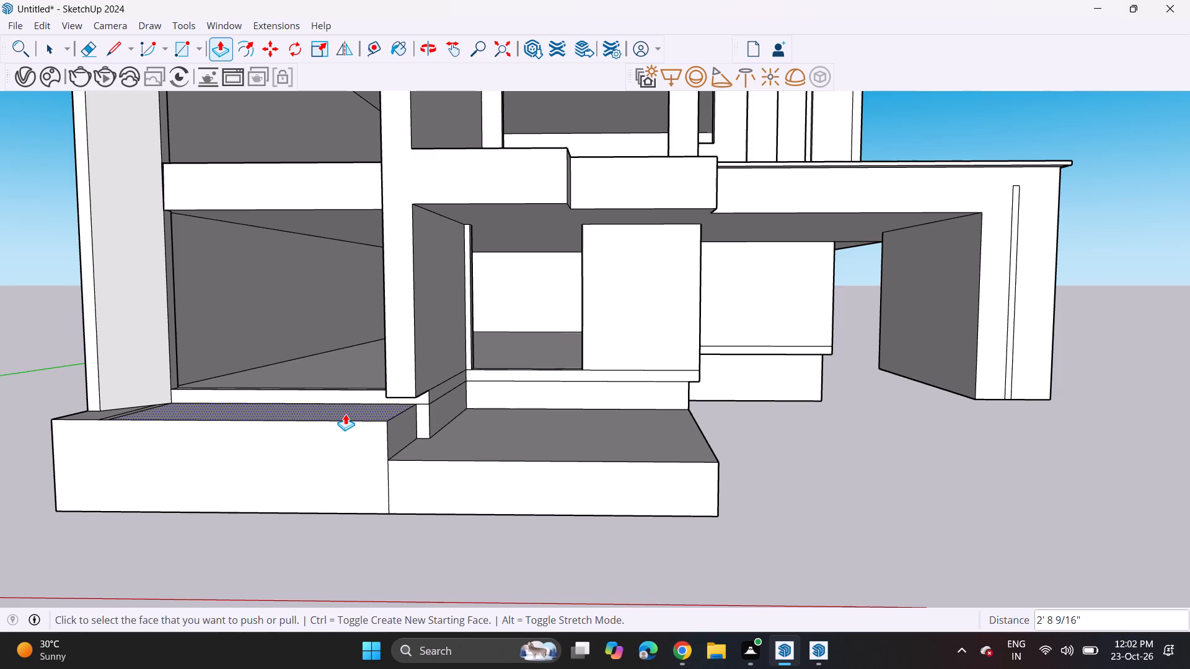
{"action": "left_click", "coordinate": [345, 414]}
{"action": "left_click", "coordinate": [396, 464]}
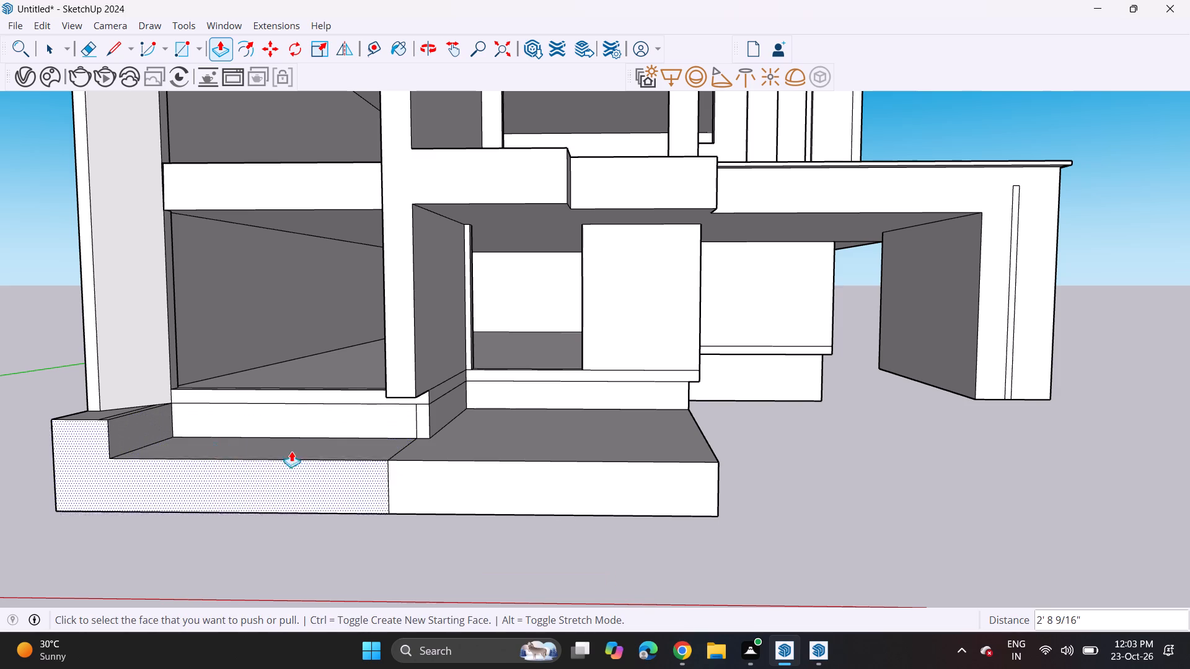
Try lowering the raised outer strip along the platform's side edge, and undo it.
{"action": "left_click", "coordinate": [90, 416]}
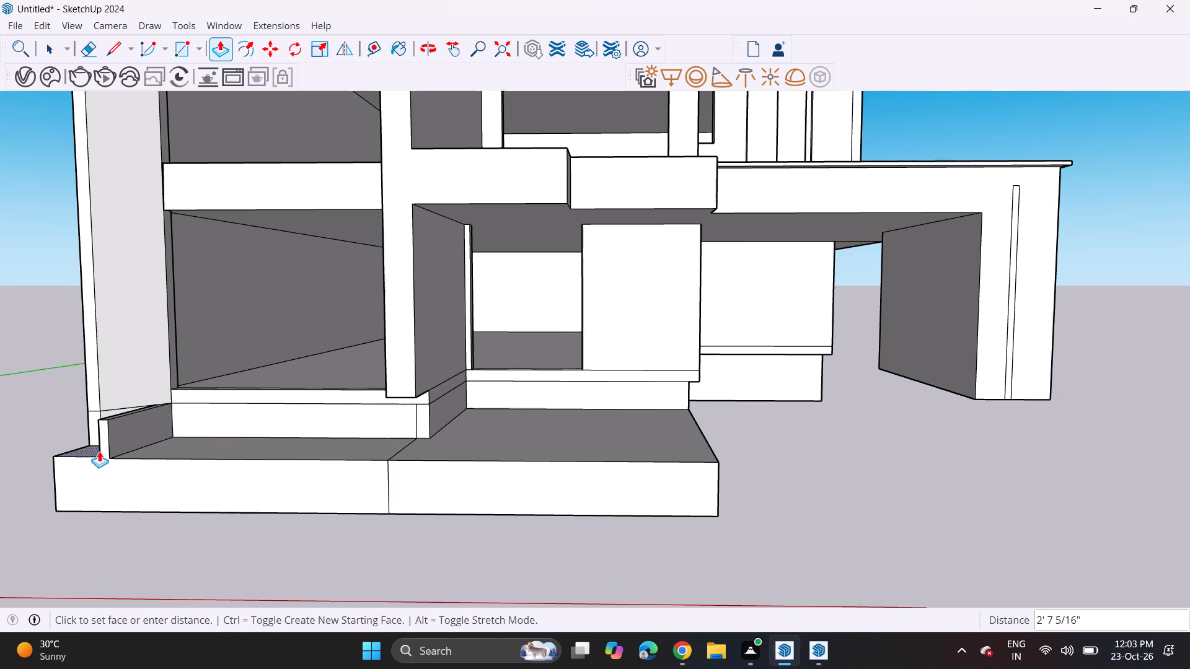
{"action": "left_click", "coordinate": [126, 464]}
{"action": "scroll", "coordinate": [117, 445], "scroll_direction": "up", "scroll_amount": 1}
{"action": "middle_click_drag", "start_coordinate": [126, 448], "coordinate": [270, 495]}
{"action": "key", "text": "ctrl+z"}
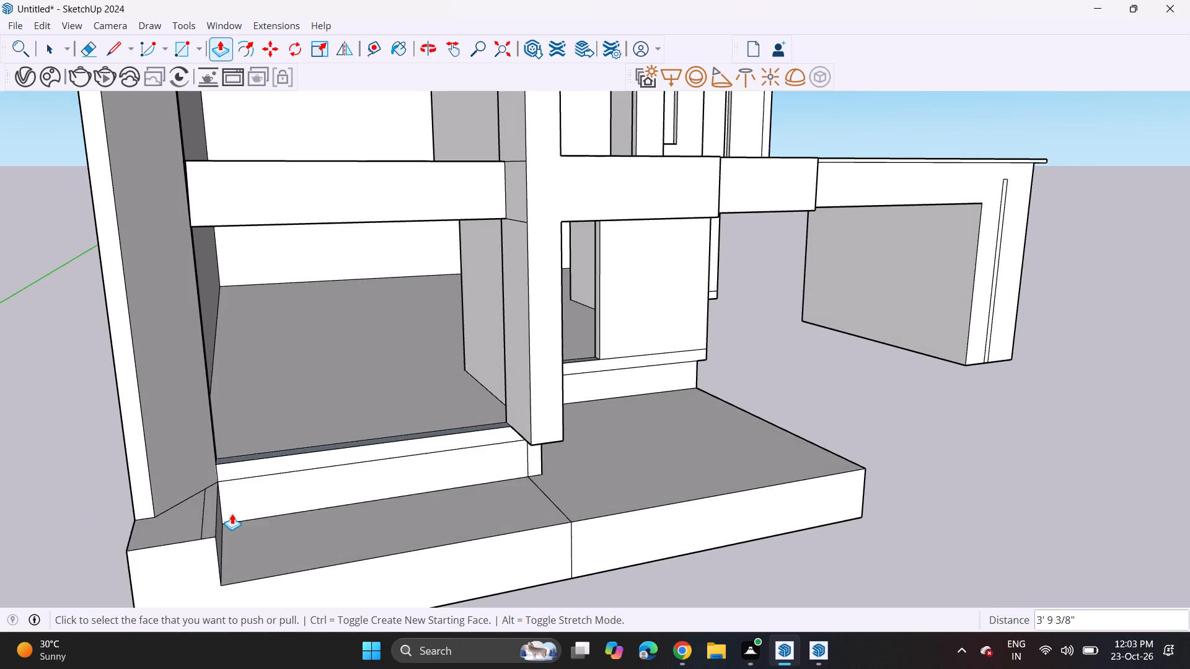
Lower the thin raised strip and the wider outer strip at the platform's side edge, level with the adjoining section.
{"action": "scroll", "coordinate": [198, 512], "scroll_direction": "up", "scroll_amount": 5}
{"action": "left_click", "coordinate": [211, 530]}
{"action": "left_click", "coordinate": [301, 584]}
{"action": "double_click", "coordinate": [182, 518]}
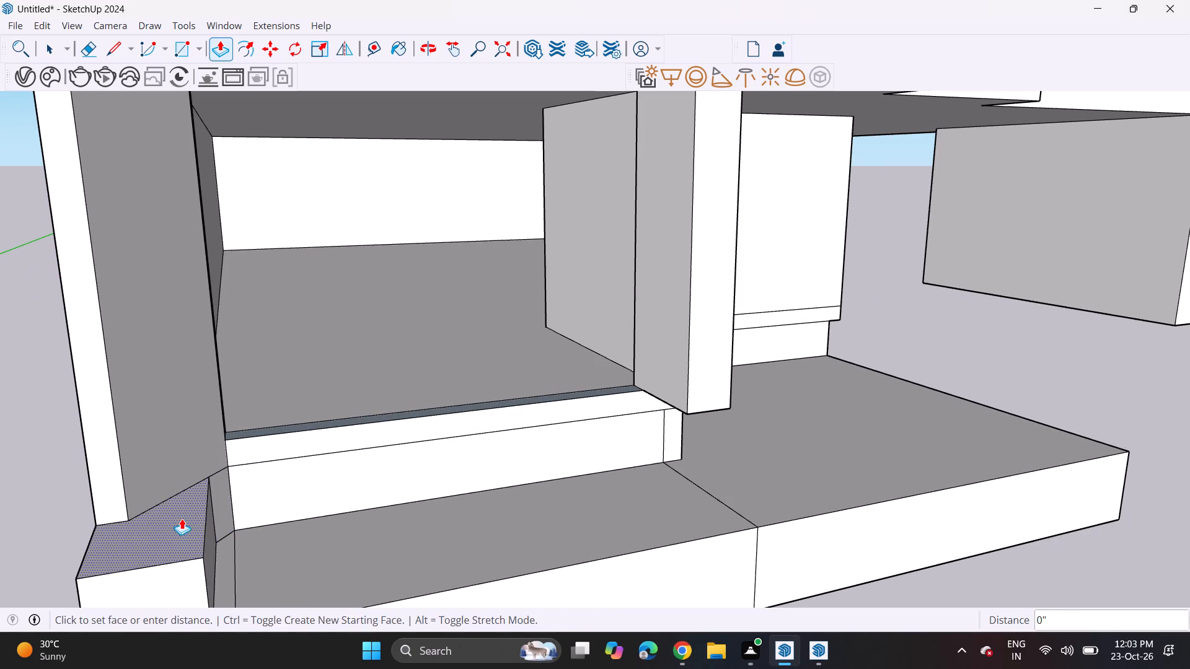
Extend the underside of the front dividing wall down 3' 9 1/4" to meet the platform's top surface.
{"action": "middle_click_drag", "start_coordinate": [391, 521], "coordinate": [158, 480]}
{"action": "scroll", "coordinate": [162, 474], "scroll_direction": "up", "scroll_amount": 1}
{"action": "scroll", "coordinate": [172, 466], "scroll_direction": "down", "scroll_amount": 6}
{"action": "middle_click_drag", "start_coordinate": [292, 462], "coordinate": [286, 461], "text": "shift"}
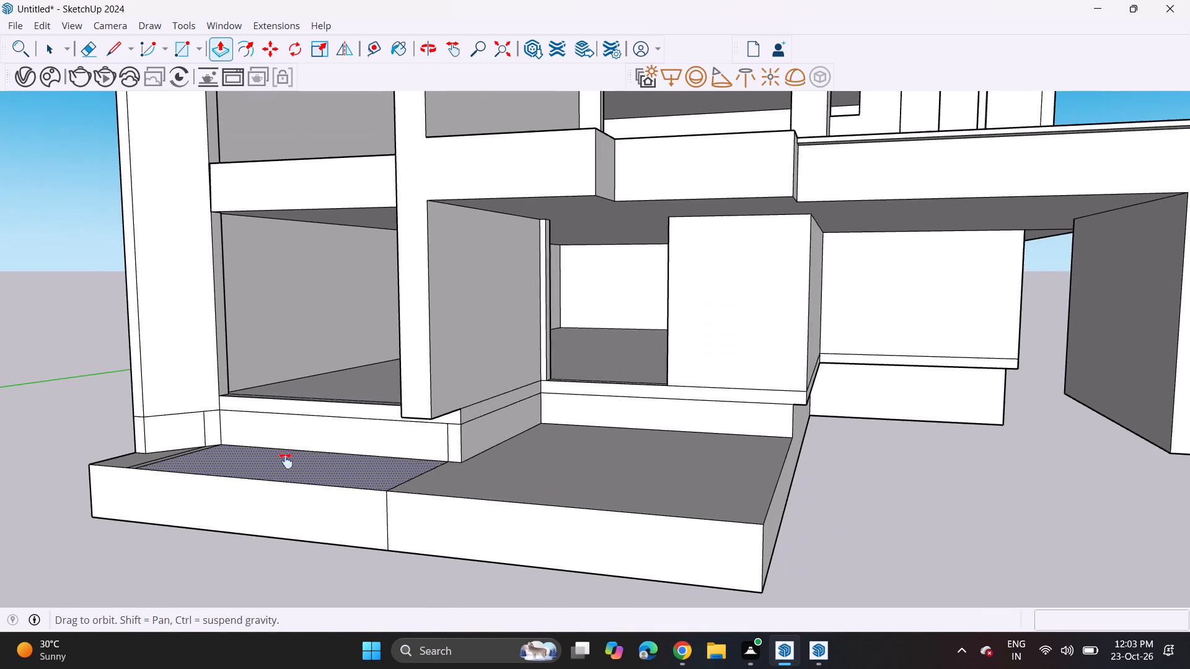
{"action": "middle_click_drag", "start_coordinate": [286, 461], "coordinate": [213, 493], "text": "shift"}
{"action": "middle_click_drag", "start_coordinate": [157, 458], "coordinate": [327, 362]}
{"action": "scroll", "coordinate": [159, 458], "scroll_direction": "up", "scroll_amount": 1}
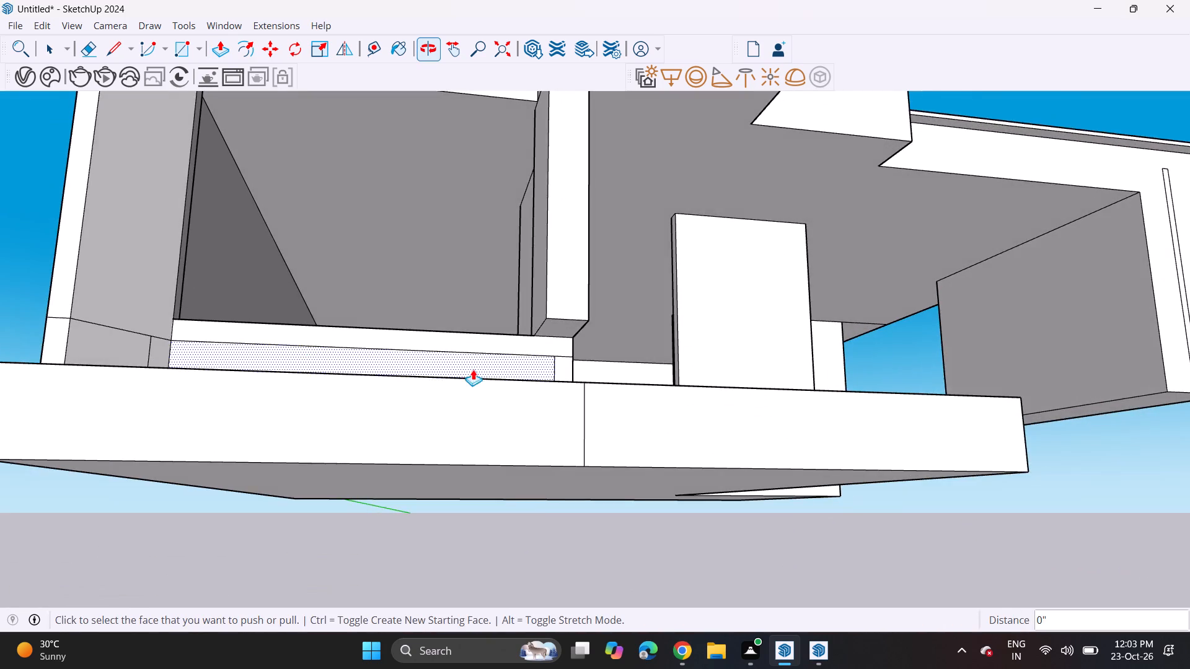
{"action": "scroll", "coordinate": [679, 346], "scroll_direction": "up", "scroll_amount": 3}
{"action": "left_click", "coordinate": [405, 285]}
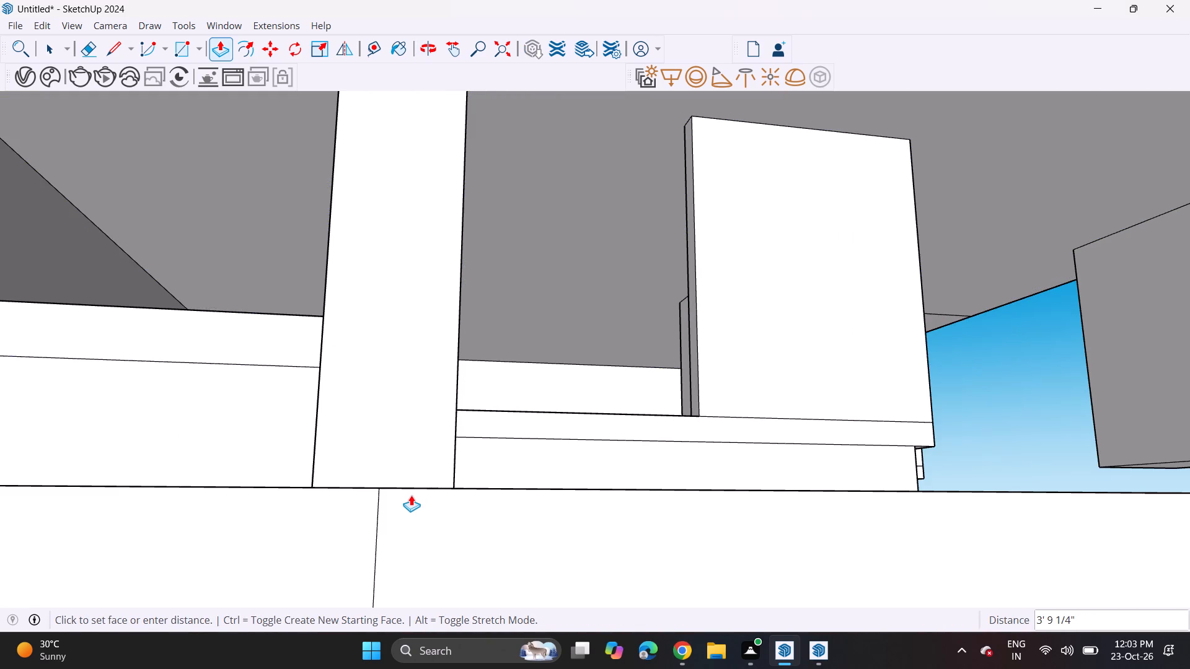
{"action": "left_click", "coordinate": [411, 495]}
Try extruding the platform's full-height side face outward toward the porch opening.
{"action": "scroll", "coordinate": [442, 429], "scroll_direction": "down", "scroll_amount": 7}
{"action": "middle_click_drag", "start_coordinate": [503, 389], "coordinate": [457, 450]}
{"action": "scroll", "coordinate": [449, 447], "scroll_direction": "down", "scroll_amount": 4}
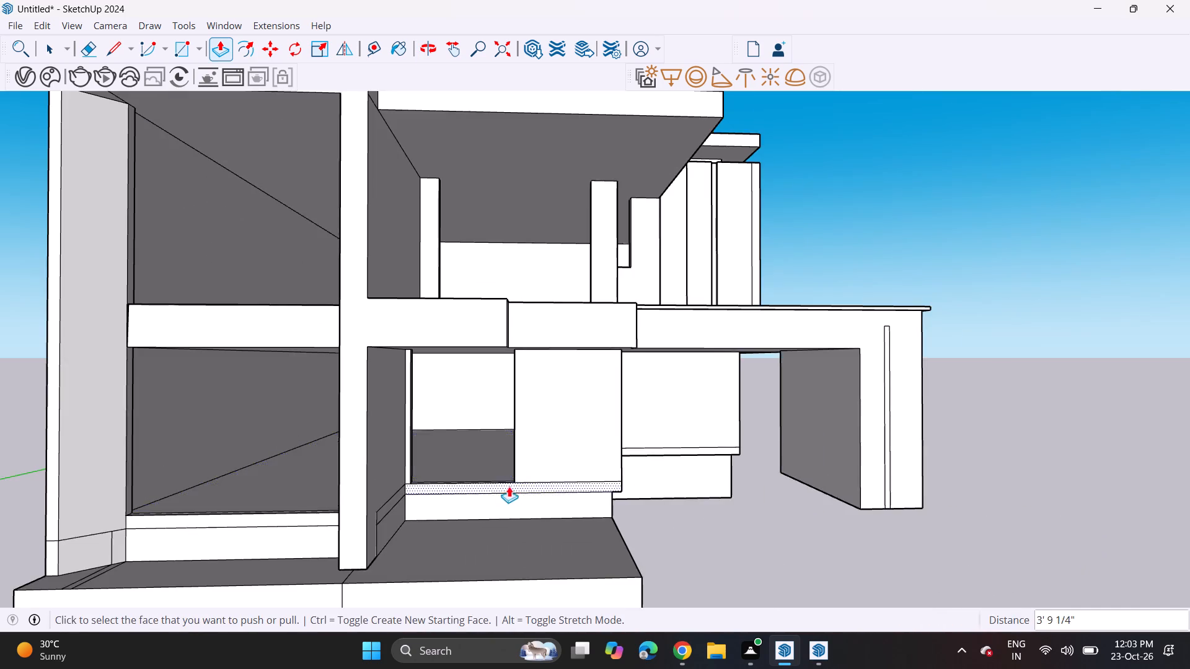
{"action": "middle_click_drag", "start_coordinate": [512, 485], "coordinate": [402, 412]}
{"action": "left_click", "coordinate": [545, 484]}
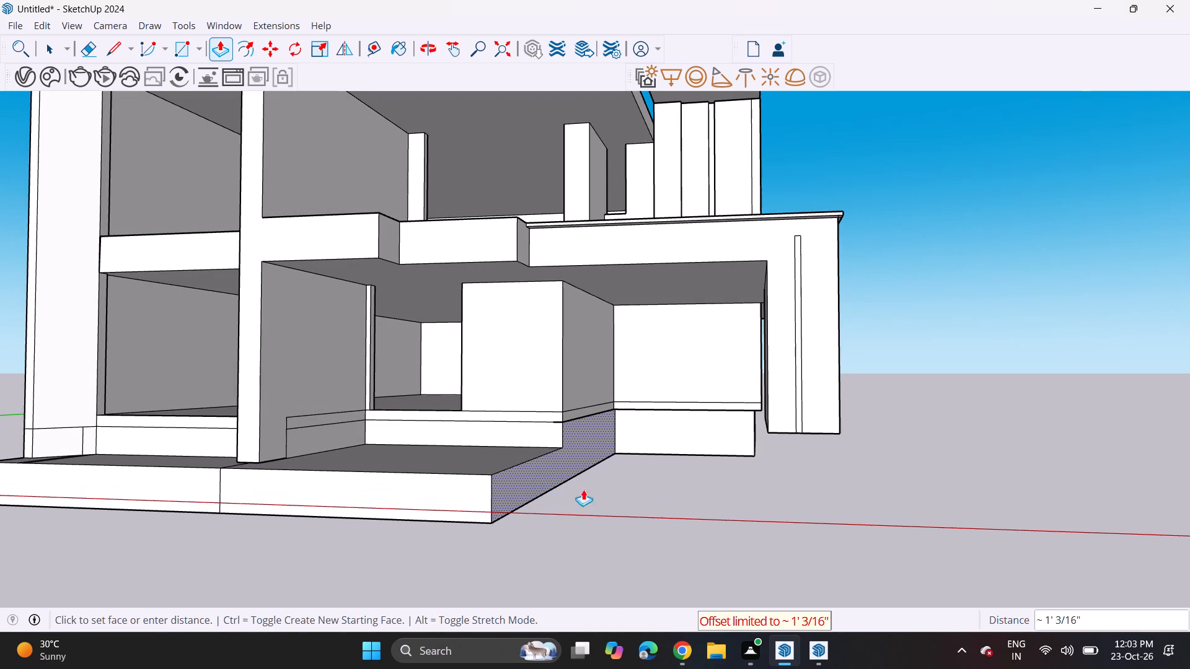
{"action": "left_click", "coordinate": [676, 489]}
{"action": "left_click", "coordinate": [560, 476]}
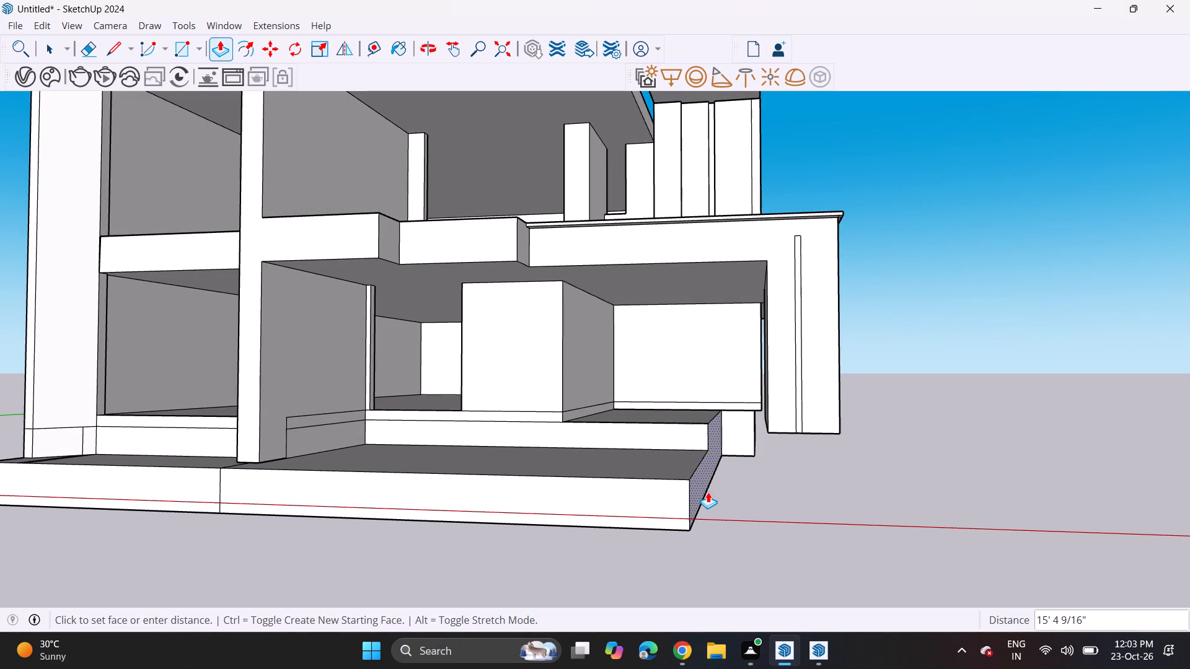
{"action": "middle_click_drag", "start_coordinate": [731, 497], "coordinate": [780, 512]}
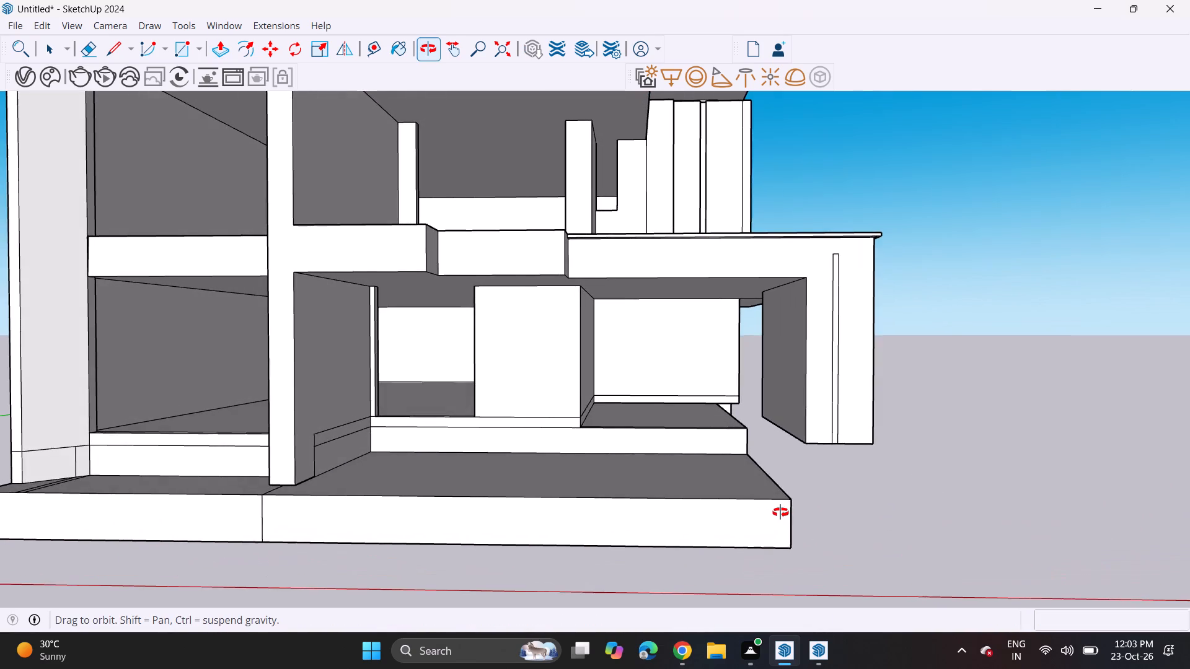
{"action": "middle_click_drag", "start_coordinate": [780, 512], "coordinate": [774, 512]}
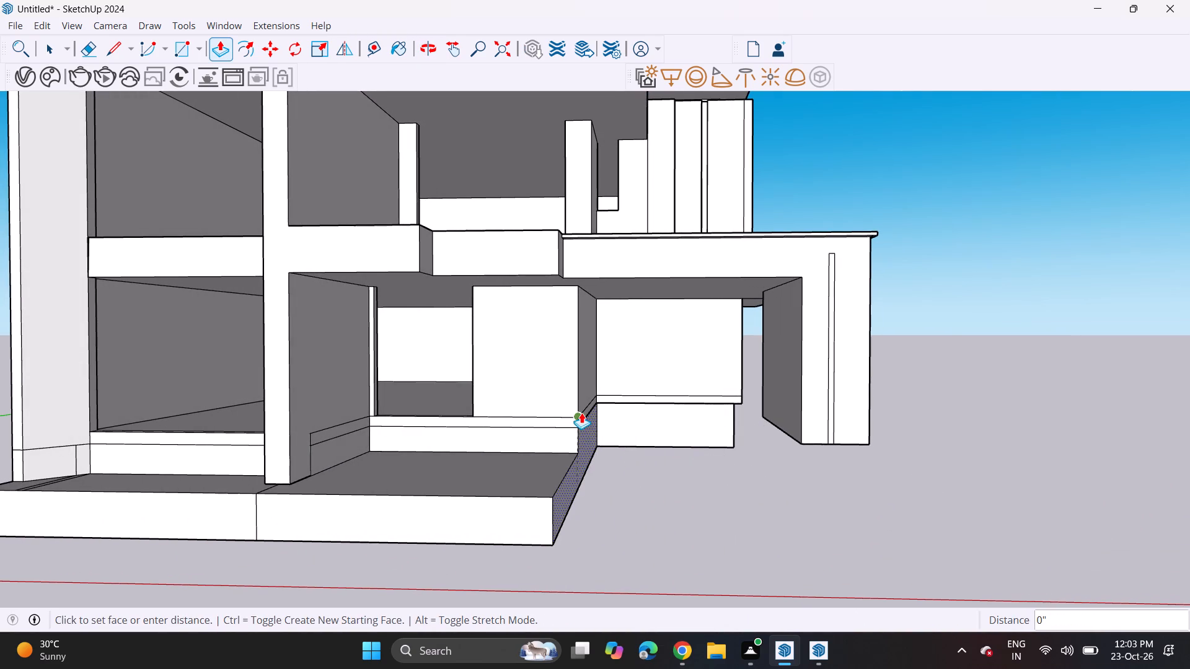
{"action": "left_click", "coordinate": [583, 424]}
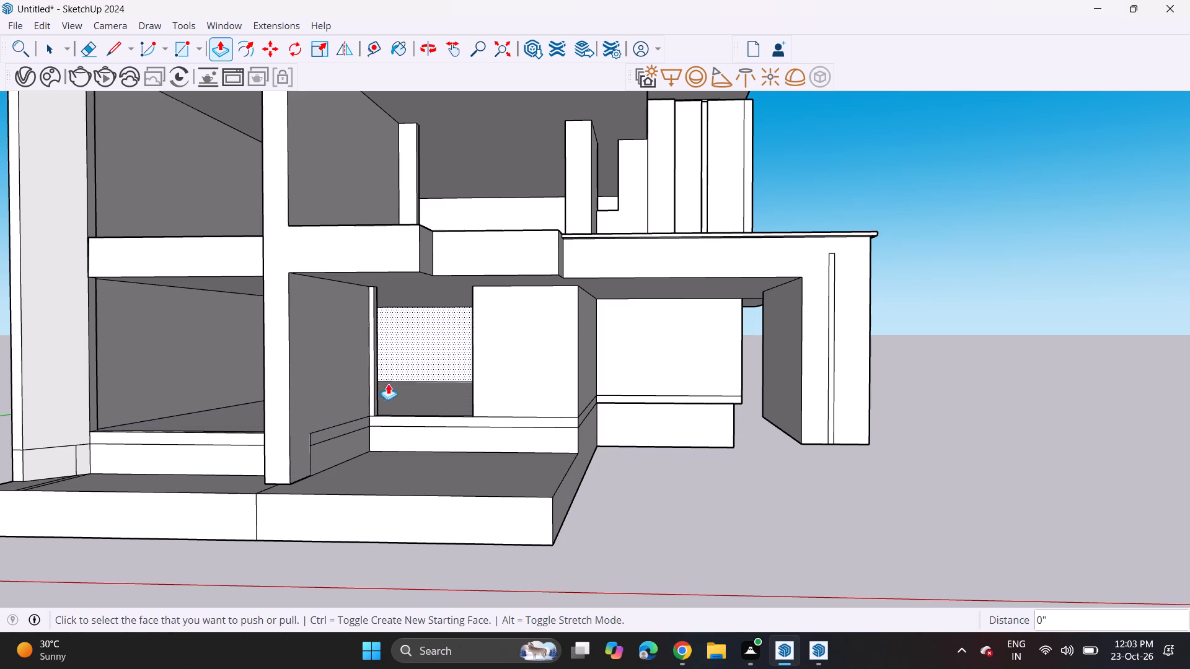
Draw a line about 56' 7" long along the platform's side face, just above its bottom edge.
{"action": "middle_click_drag", "start_coordinate": [581, 424], "coordinate": [531, 413]}
{"action": "scroll", "coordinate": [316, 251], "scroll_direction": "up", "scroll_amount": 1}
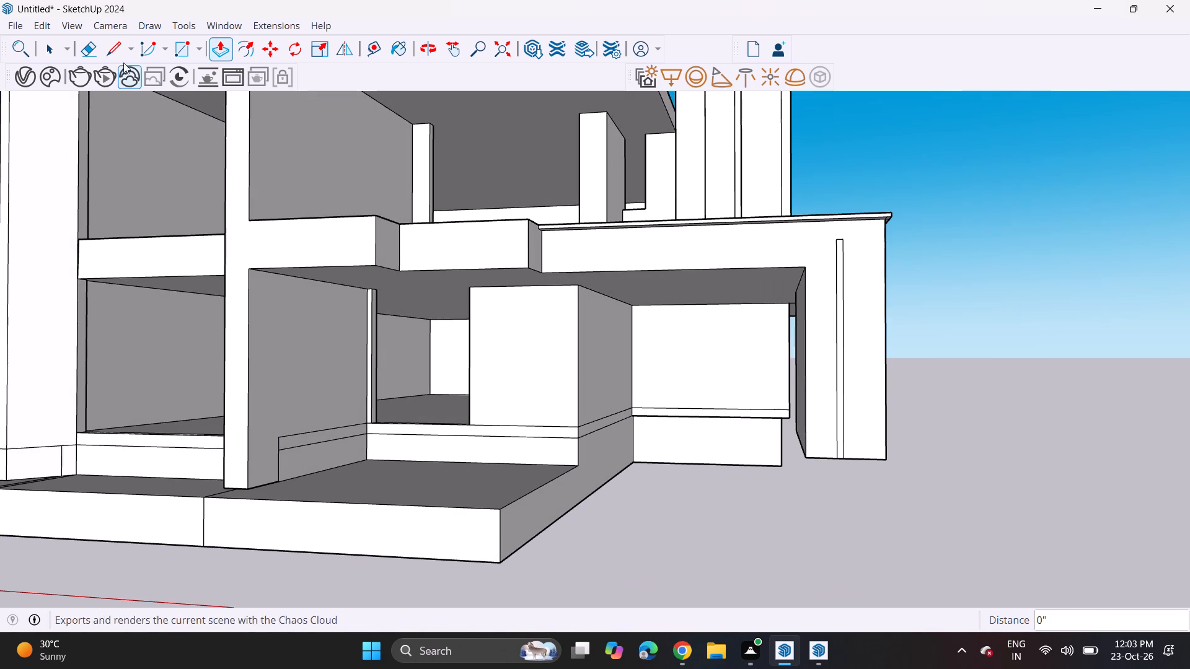
{"action": "left_click", "coordinate": [117, 51]}
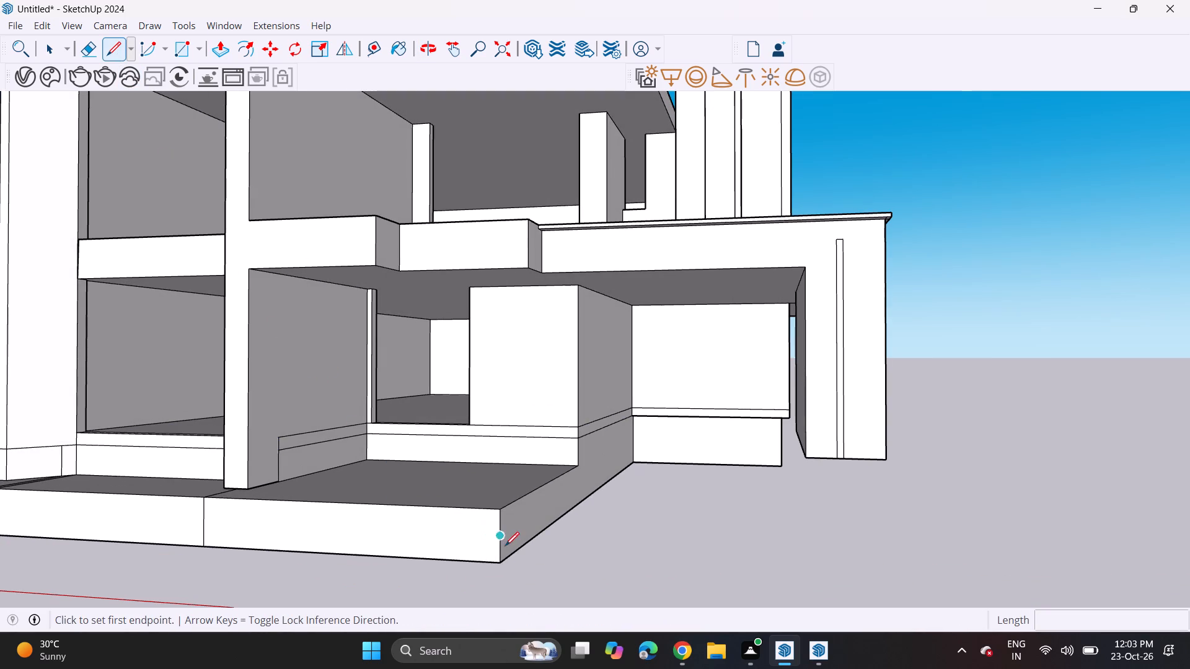
{"action": "left_click", "coordinate": [502, 553]}
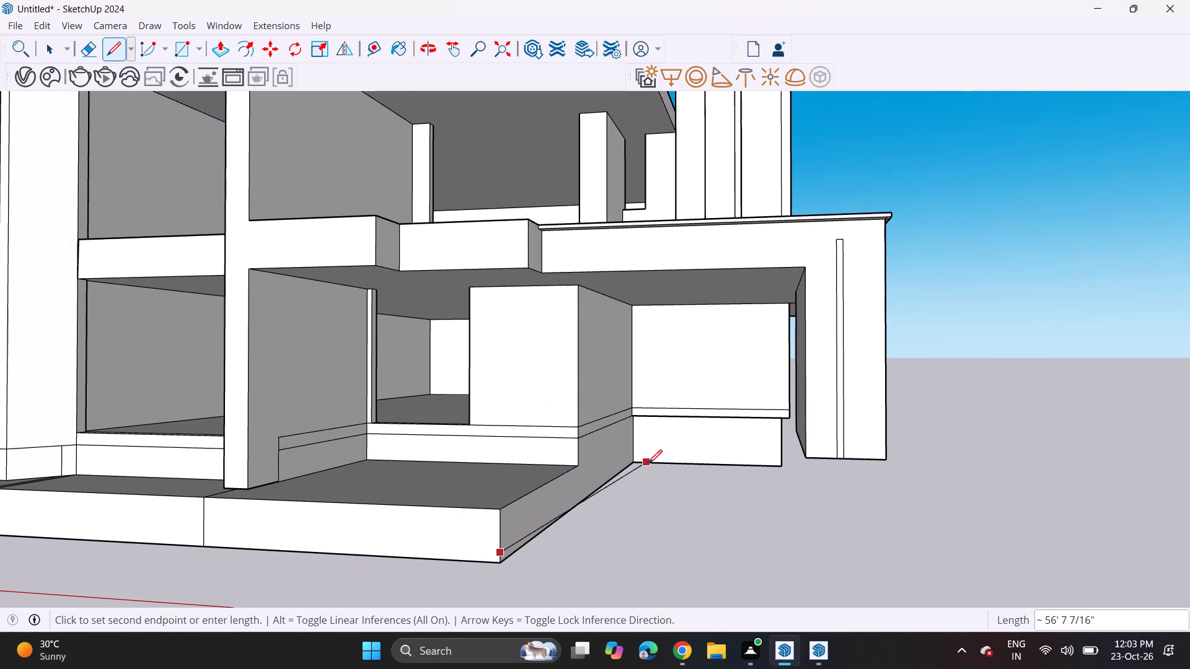
{"action": "left_click", "coordinate": [630, 450]}
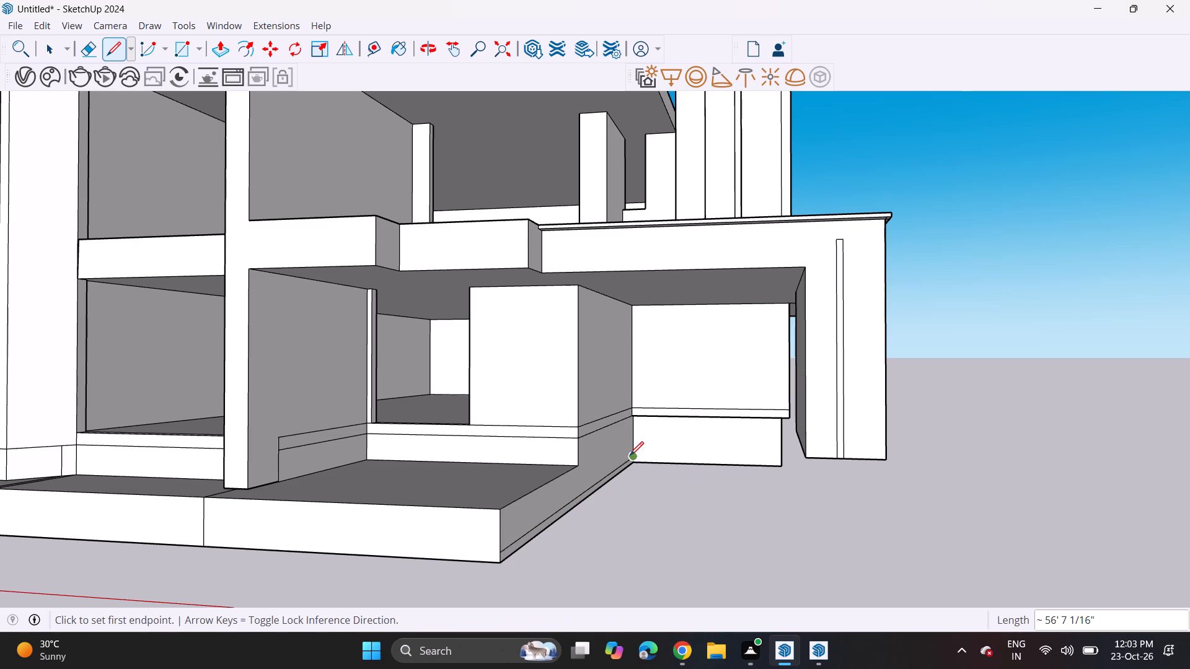
Extrude the narrow bottom strip of the platform's side face outward beneath the porch, forming a thin floor slab.
{"action": "middle_click_drag", "start_coordinate": [574, 457], "coordinate": [637, 447]}
{"action": "left_click", "coordinate": [223, 53]}
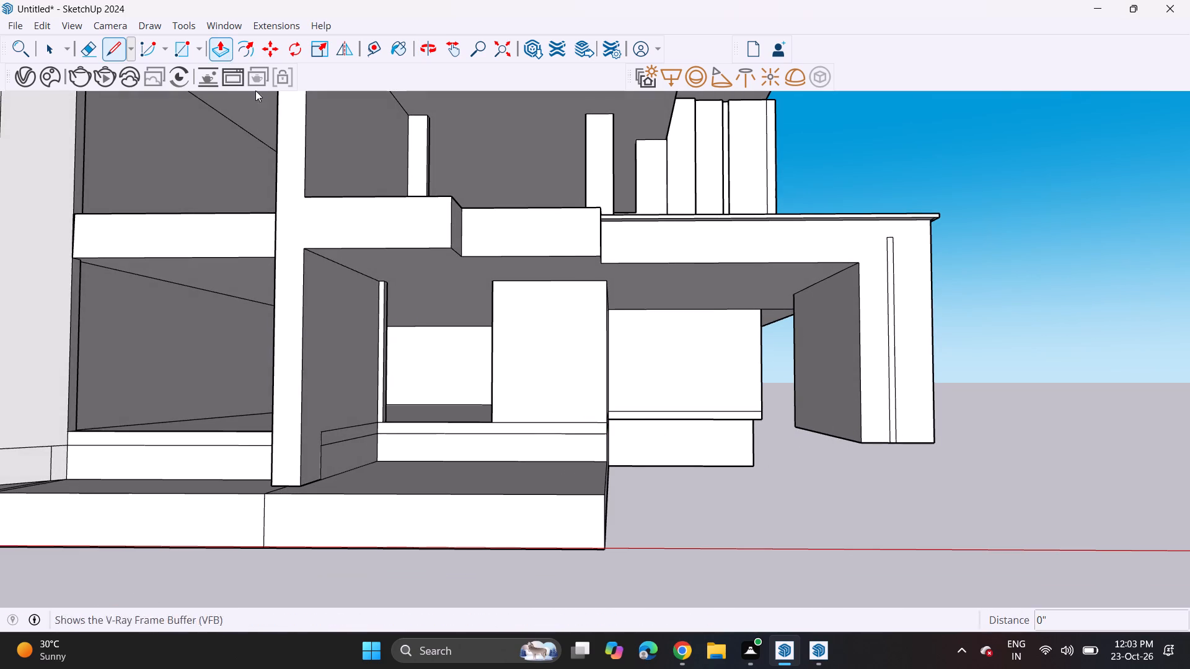
{"action": "middle_click_drag", "start_coordinate": [529, 424], "coordinate": [467, 391]}
{"action": "left_click", "coordinate": [537, 486]}
{"action": "middle_click_drag", "start_coordinate": [725, 448], "coordinate": [757, 469]}
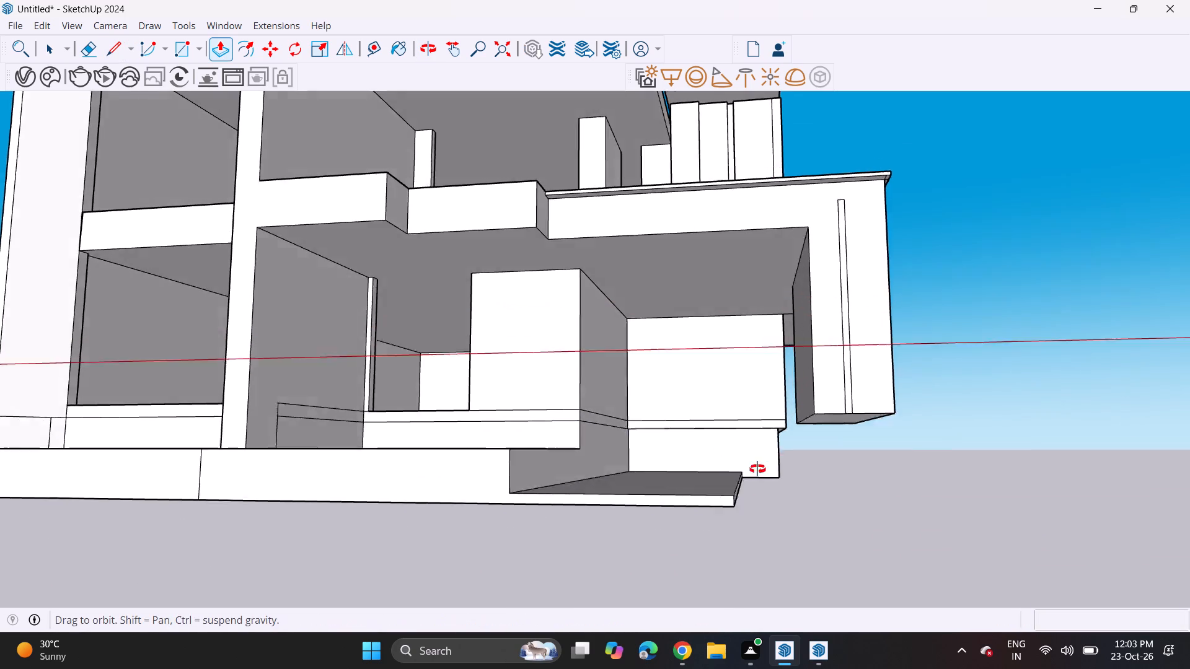
{"action": "middle_click_drag", "start_coordinate": [757, 469], "coordinate": [819, 492]}
{"action": "left_click", "coordinate": [957, 452]}
Extend the underside of the outer porch wall down about 5' 8 13/16" to the thin slab.
{"action": "scroll", "coordinate": [917, 447], "scroll_direction": "up", "scroll_amount": 1}
{"action": "middle_click_drag", "start_coordinate": [923, 427], "coordinate": [922, 365]}
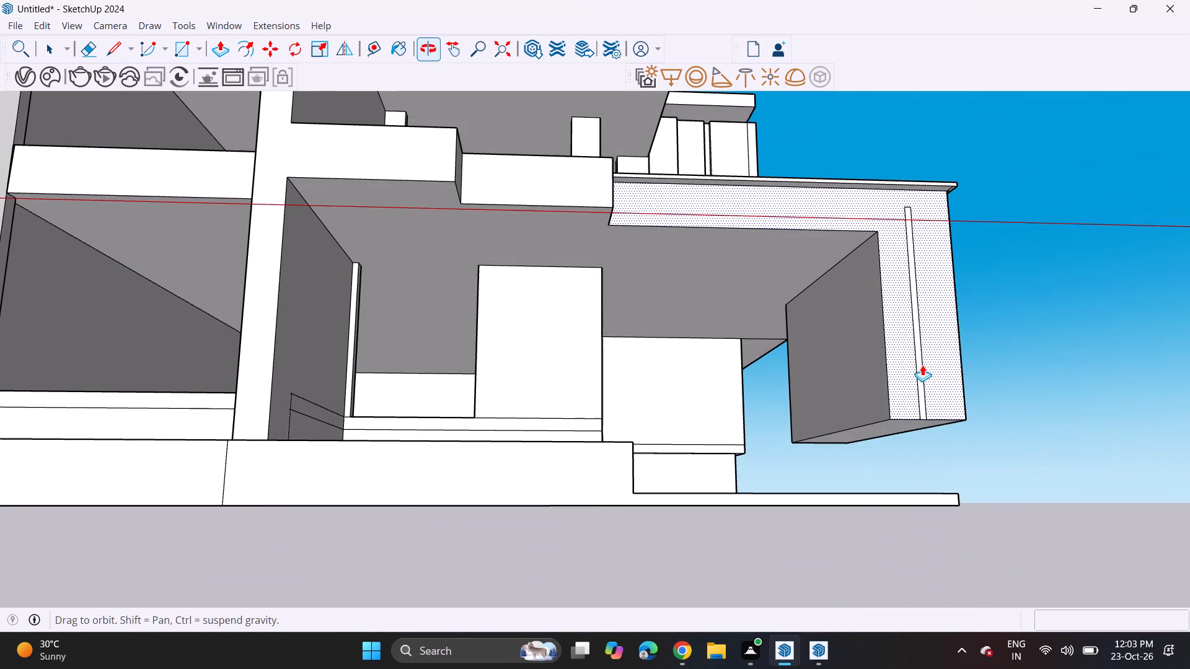
{"action": "left_click", "coordinate": [893, 425]}
{"action": "left_click", "coordinate": [878, 495]}
Extrude the thin slab's outer end face about 7' 4 1/8" past the porch's outer wall.
{"action": "scroll", "coordinate": [835, 448], "scroll_direction": "up", "scroll_amount": 1}
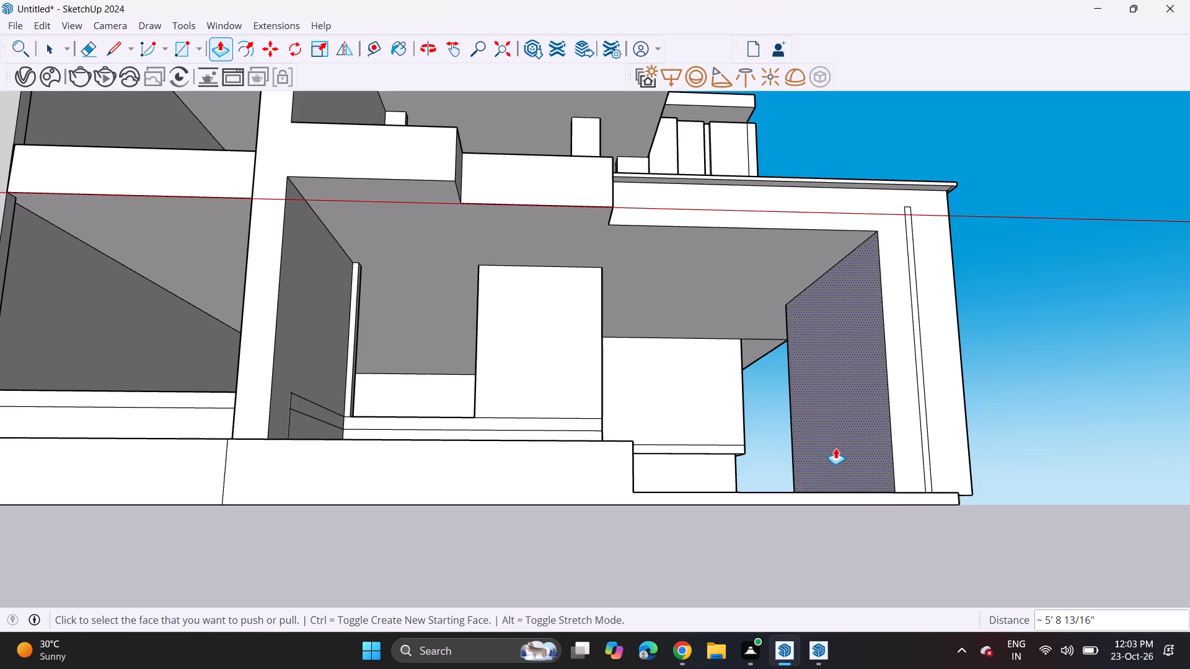
{"action": "middle_click_drag", "start_coordinate": [835, 448], "coordinate": [691, 460]}
{"action": "left_click", "coordinate": [696, 531]}
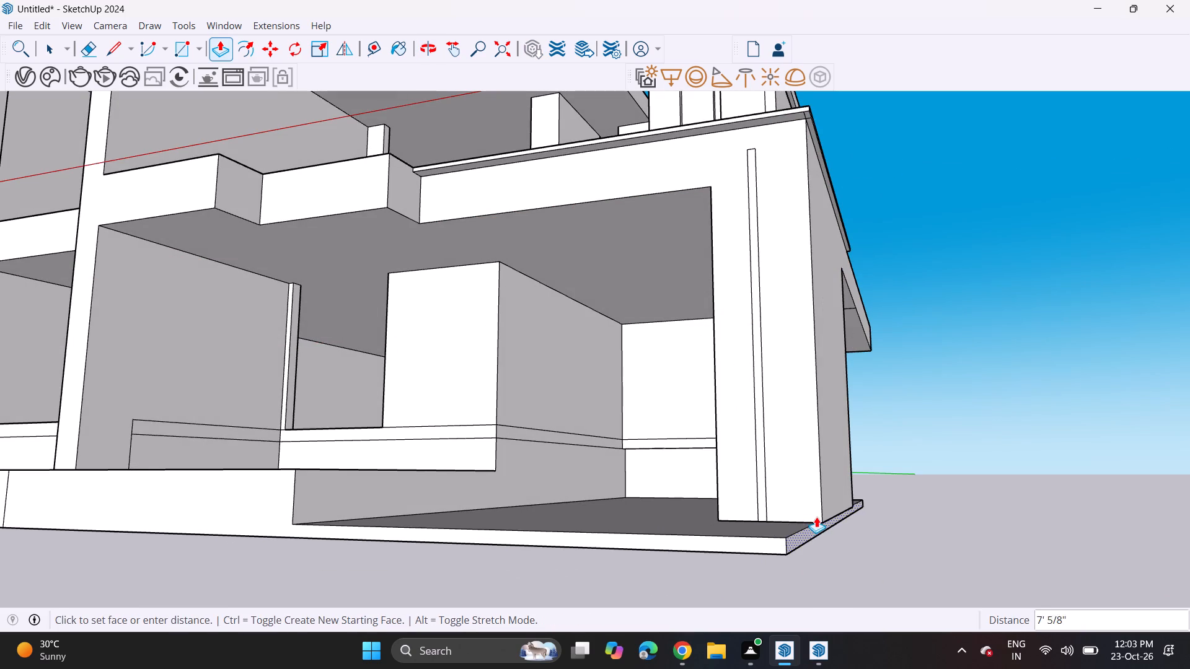
{"action": "left_click", "coordinate": [820, 524]}
Extrude the thin slab's rear edge face about 31' 9 5/16" backward alongside the house to its back corner.
{"action": "middle_click_drag", "start_coordinate": [603, 484], "coordinate": [753, 531]}
{"action": "scroll", "coordinate": [762, 497], "scroll_direction": "down", "scroll_amount": 4}
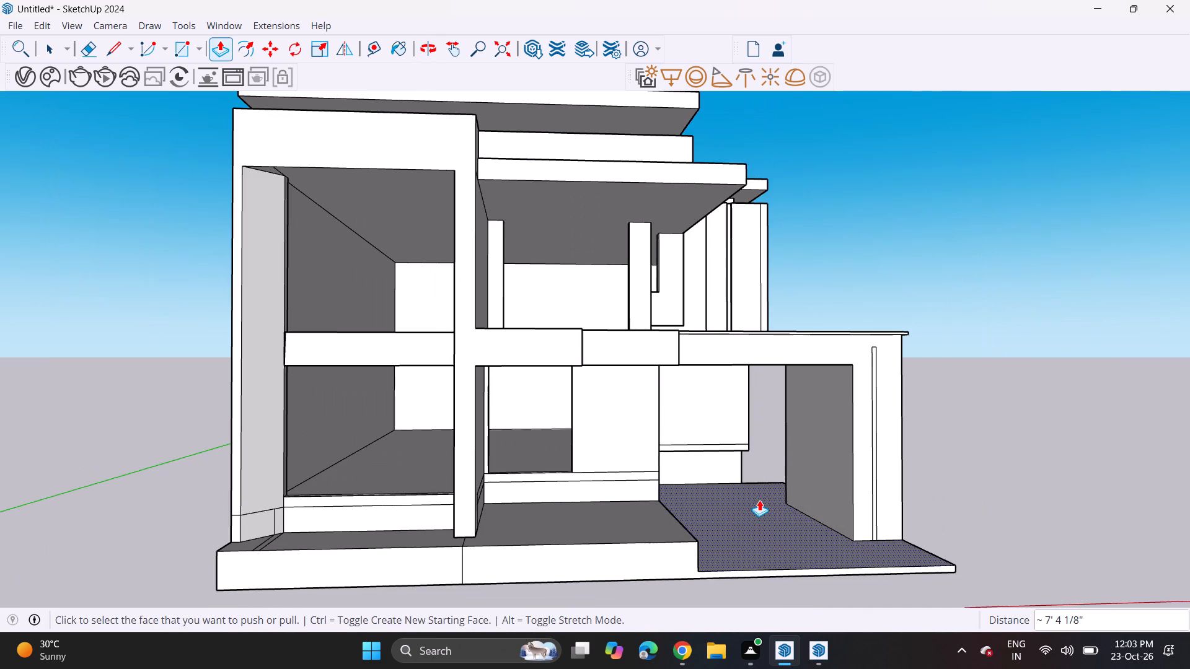
{"action": "middle_click_drag", "start_coordinate": [881, 448], "coordinate": [294, 479]}
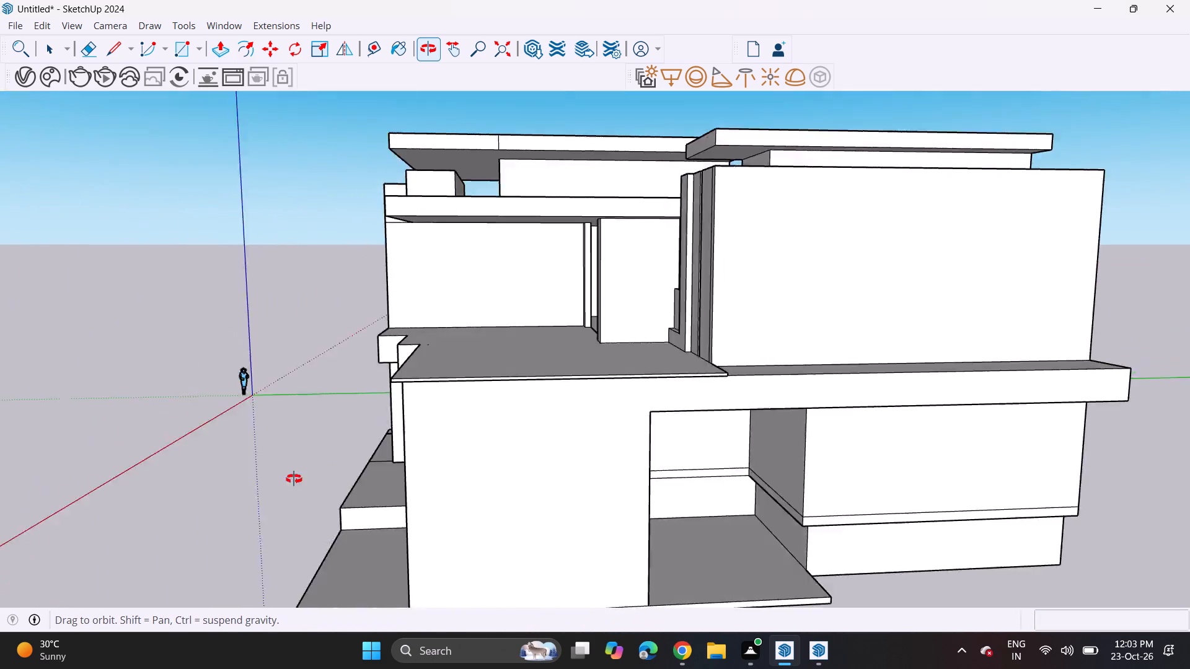
{"action": "middle_click_drag", "start_coordinate": [294, 479], "coordinate": [61, 465]}
{"action": "scroll", "coordinate": [430, 549], "scroll_direction": "down", "scroll_amount": 6}
{"action": "scroll", "coordinate": [469, 593], "scroll_direction": "up", "scroll_amount": 1}
{"action": "left_click", "coordinate": [470, 585]}
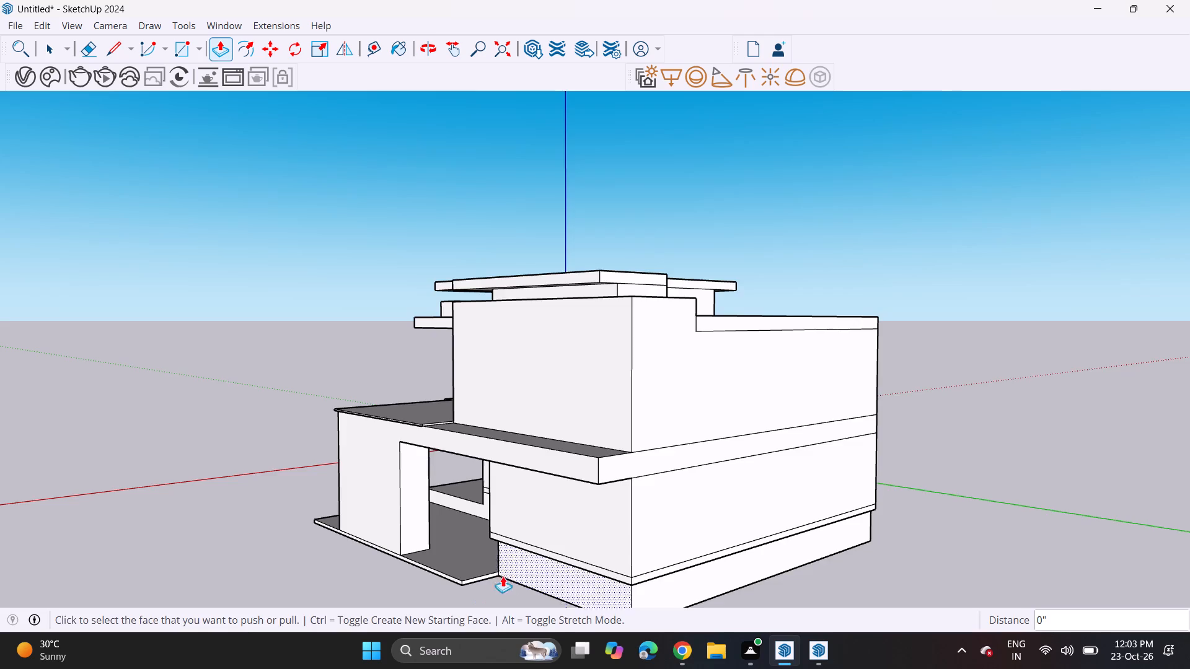
{"action": "middle_click_drag", "start_coordinate": [495, 567], "coordinate": [458, 444], "text": "shift"}
{"action": "left_click", "coordinate": [444, 451]}
{"action": "left_click", "coordinate": [596, 497]}
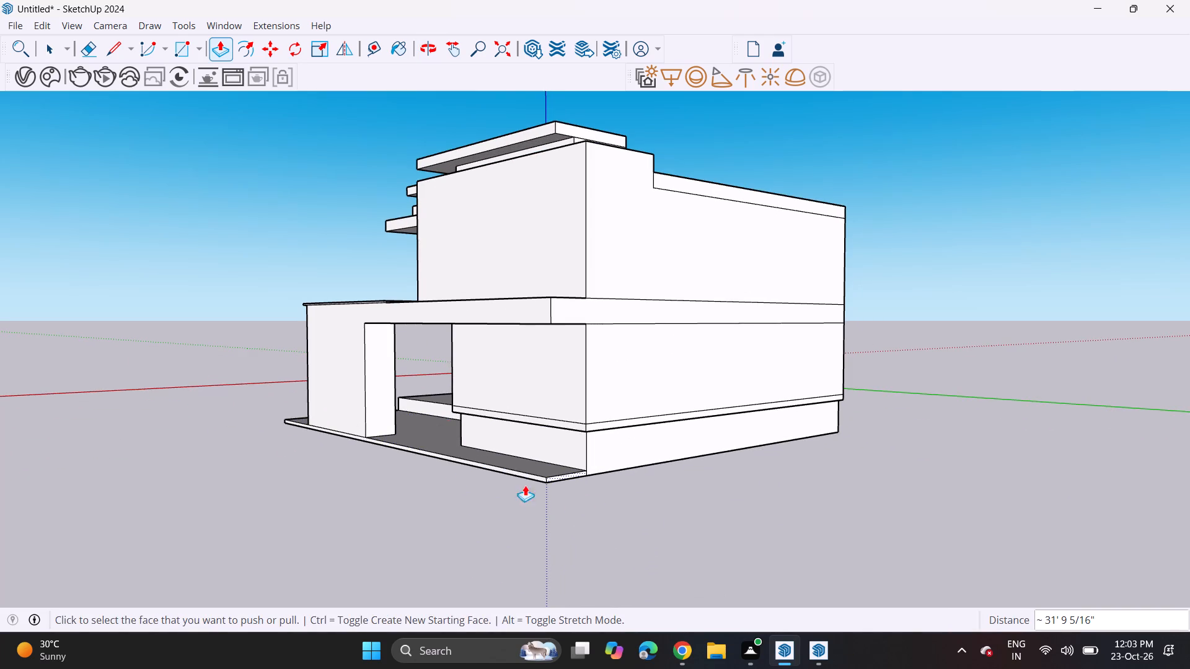
Lower the top of the platform section in front of the entrance by about 3' 1/4", level with the porch slab.
{"action": "middle_click_drag", "start_coordinate": [214, 406], "coordinate": [985, 401]}
{"action": "middle_click_drag", "start_coordinate": [787, 402], "coordinate": [796, 453], "text": "shift"}
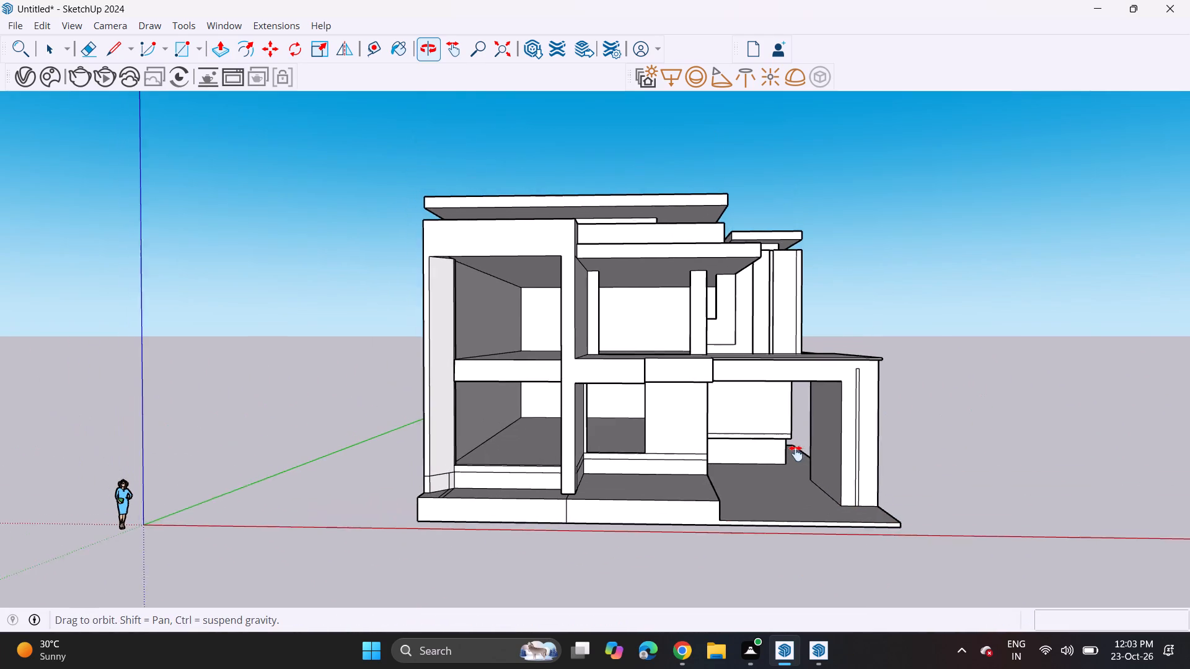
{"action": "middle_click_drag", "start_coordinate": [796, 453], "coordinate": [793, 437], "text": "shift"}
{"action": "middle_click_drag", "start_coordinate": [787, 444], "coordinate": [707, 383]}
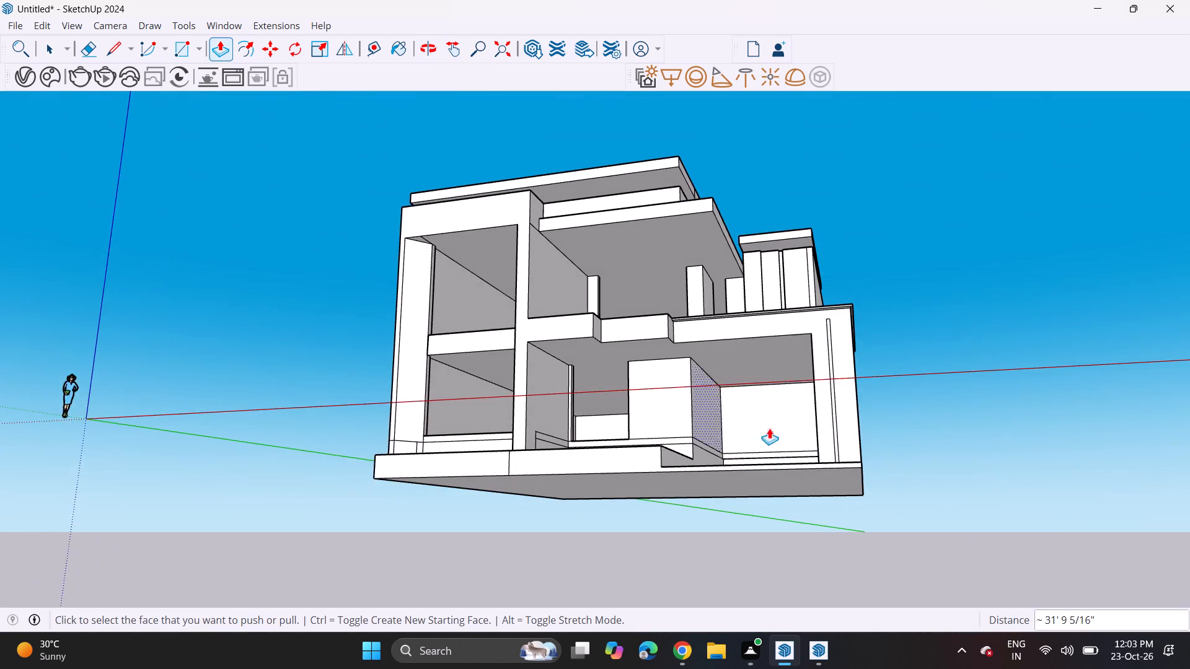
{"action": "scroll", "coordinate": [843, 424], "scroll_direction": "up", "scroll_amount": 1}
{"action": "middle_click_drag", "start_coordinate": [701, 432], "coordinate": [785, 529]}
{"action": "middle_click_drag", "start_coordinate": [695, 497], "coordinate": [637, 510]}
{"action": "scroll", "coordinate": [648, 486], "scroll_direction": "up", "scroll_amount": 5}
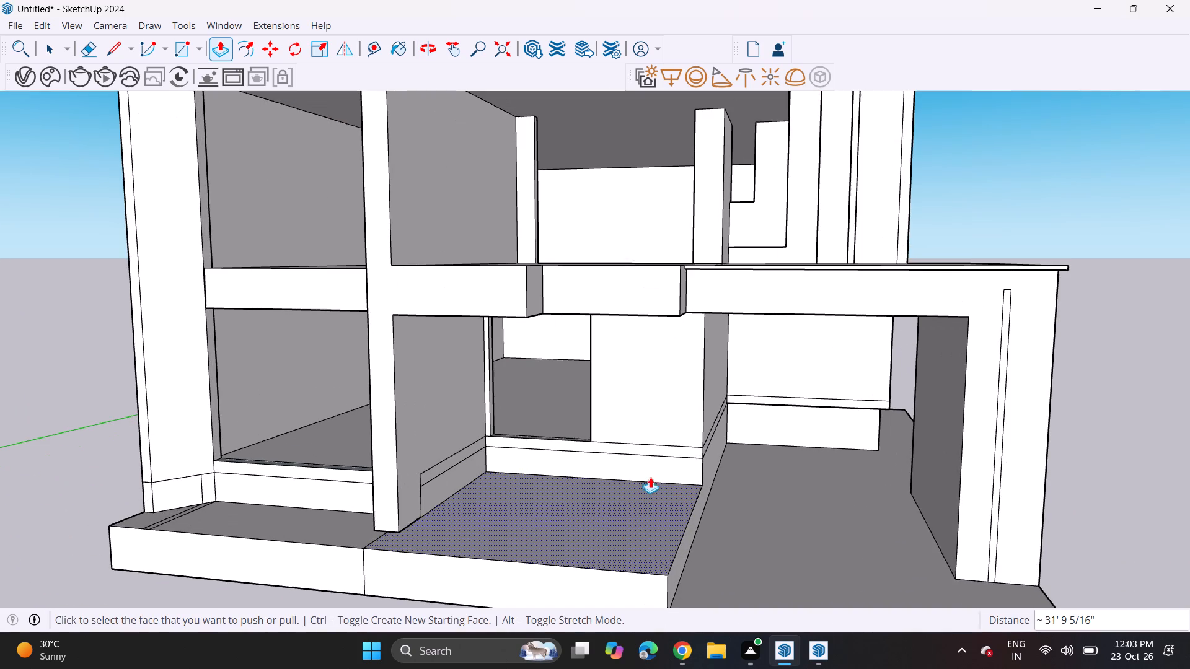
{"action": "left_click", "coordinate": [614, 517]}
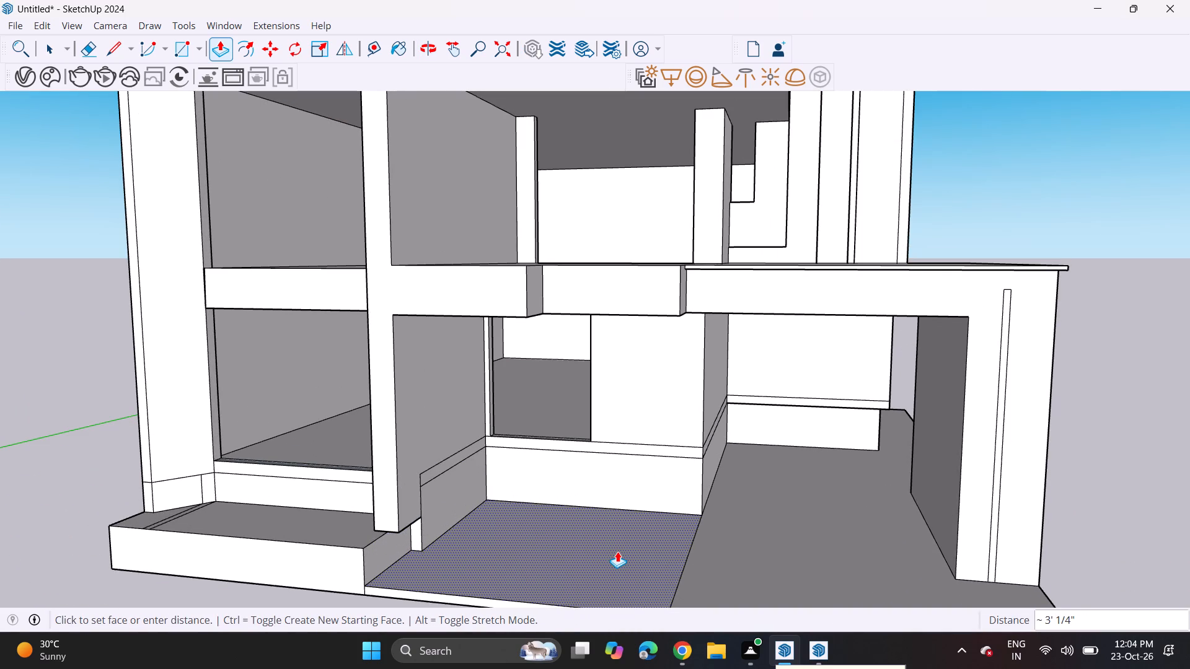
{"action": "left_click", "coordinate": [618, 555]}
Extrude the end face of the low base beneath the dividing wall 8' 1 1/8" forward to the platform's front.
{"action": "middle_click_drag", "start_coordinate": [580, 545], "coordinate": [620, 510]}
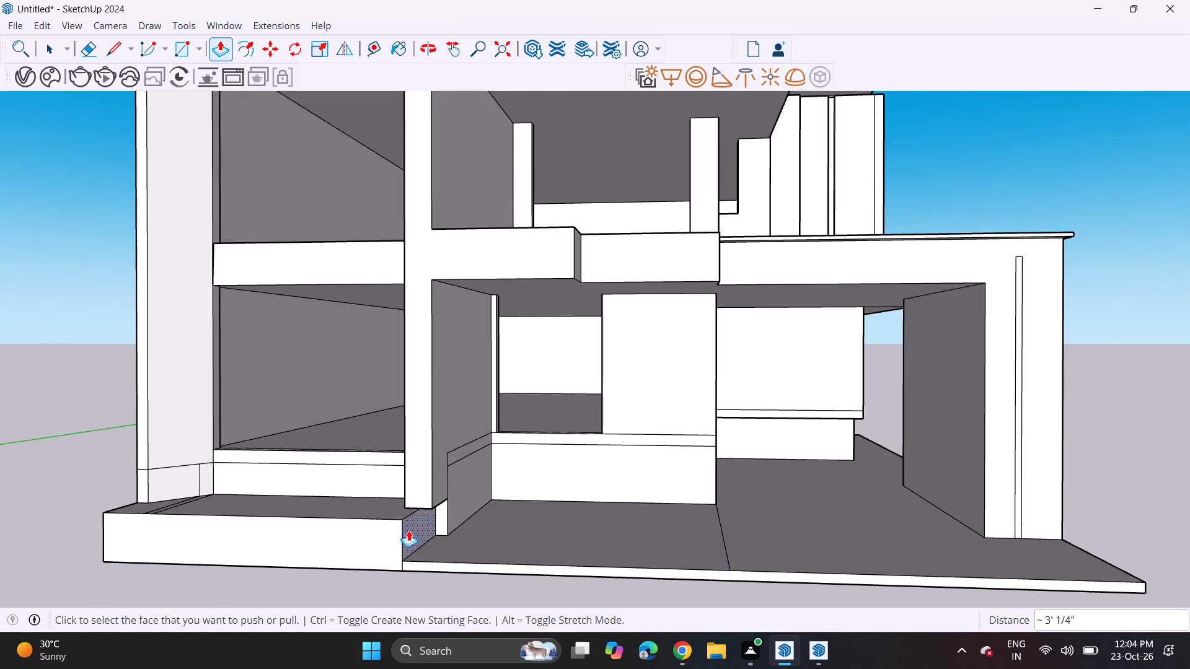
{"action": "scroll", "coordinate": [403, 517], "scroll_direction": "up", "scroll_amount": 5}
{"action": "left_click", "coordinate": [457, 517]}
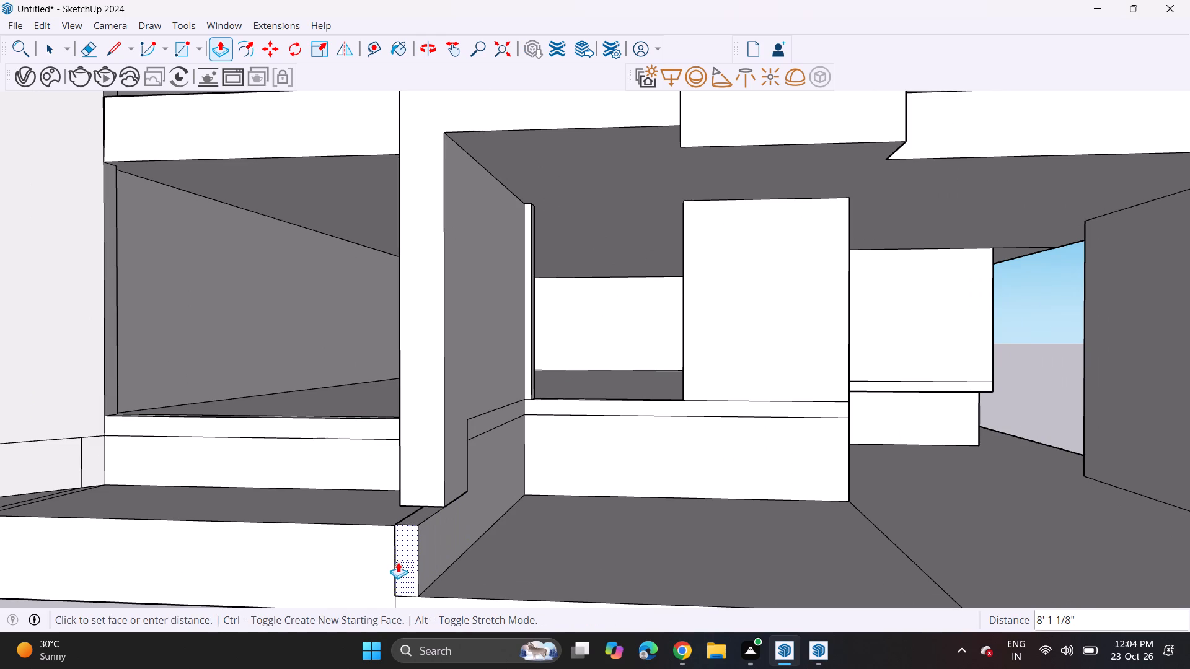
{"action": "left_click", "coordinate": [397, 562]}
Erase the leftover base outline edges on the side face of the dividing wall.
{"action": "left_click", "coordinate": [81, 43]}
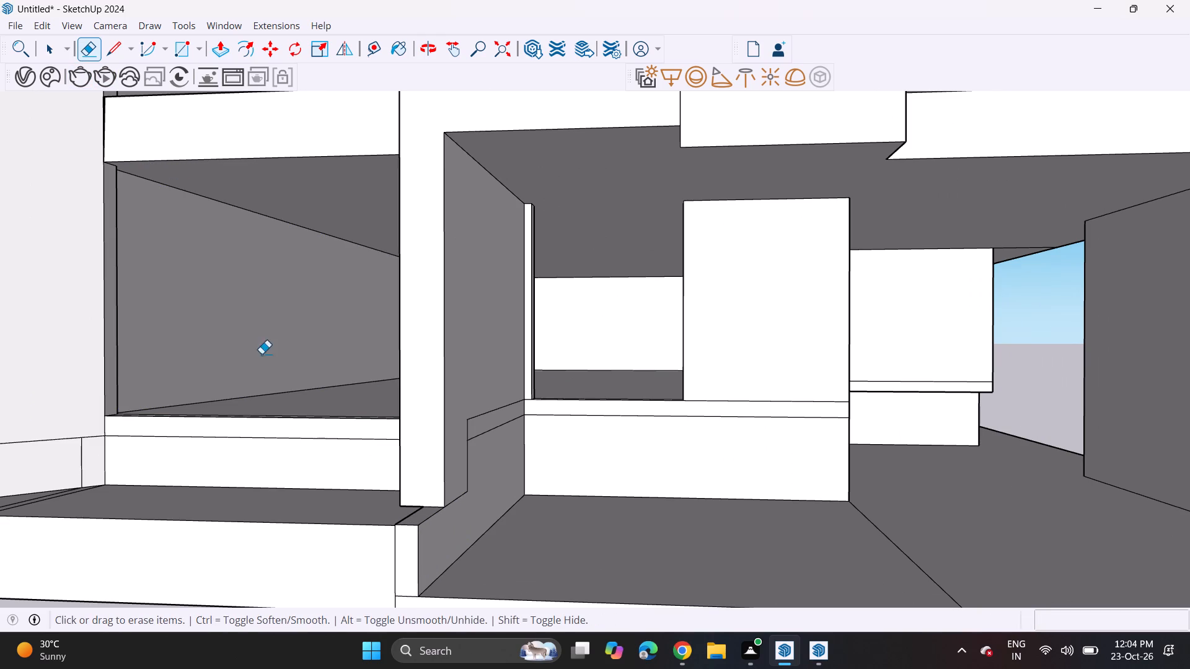
{"action": "left_click_drag", "start_coordinate": [487, 393], "coordinate": [487, 431]}
{"action": "left_click_drag", "start_coordinate": [469, 437], "coordinate": [453, 463]}
{"action": "left_click_drag", "start_coordinate": [462, 495], "coordinate": [460, 509]}
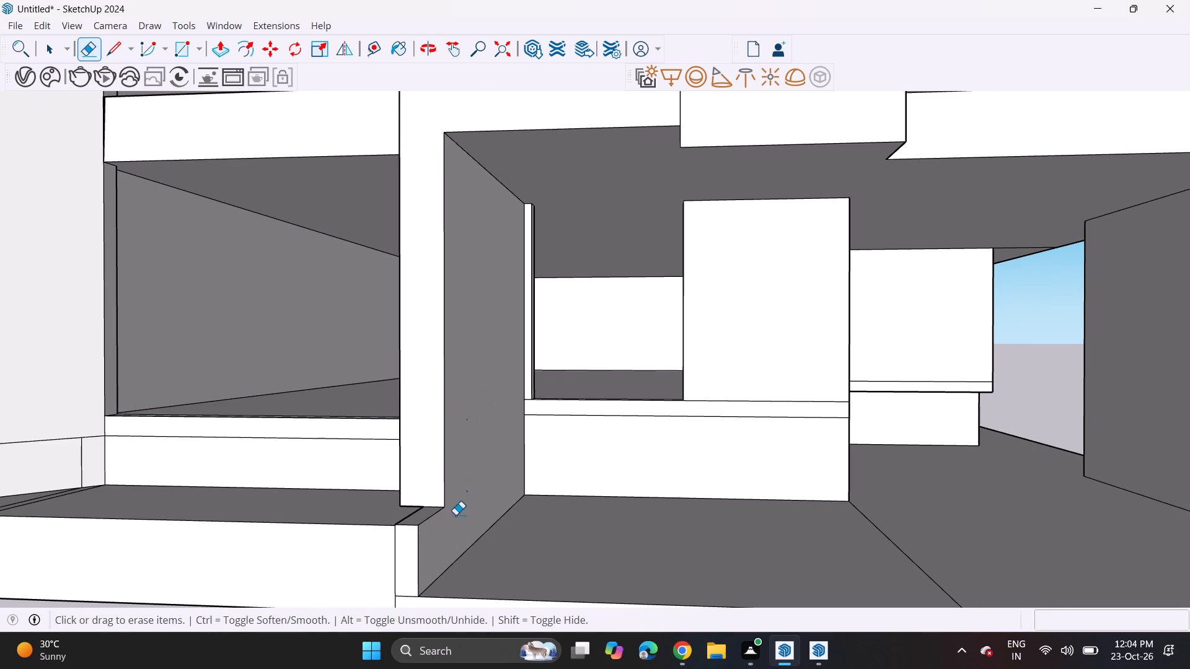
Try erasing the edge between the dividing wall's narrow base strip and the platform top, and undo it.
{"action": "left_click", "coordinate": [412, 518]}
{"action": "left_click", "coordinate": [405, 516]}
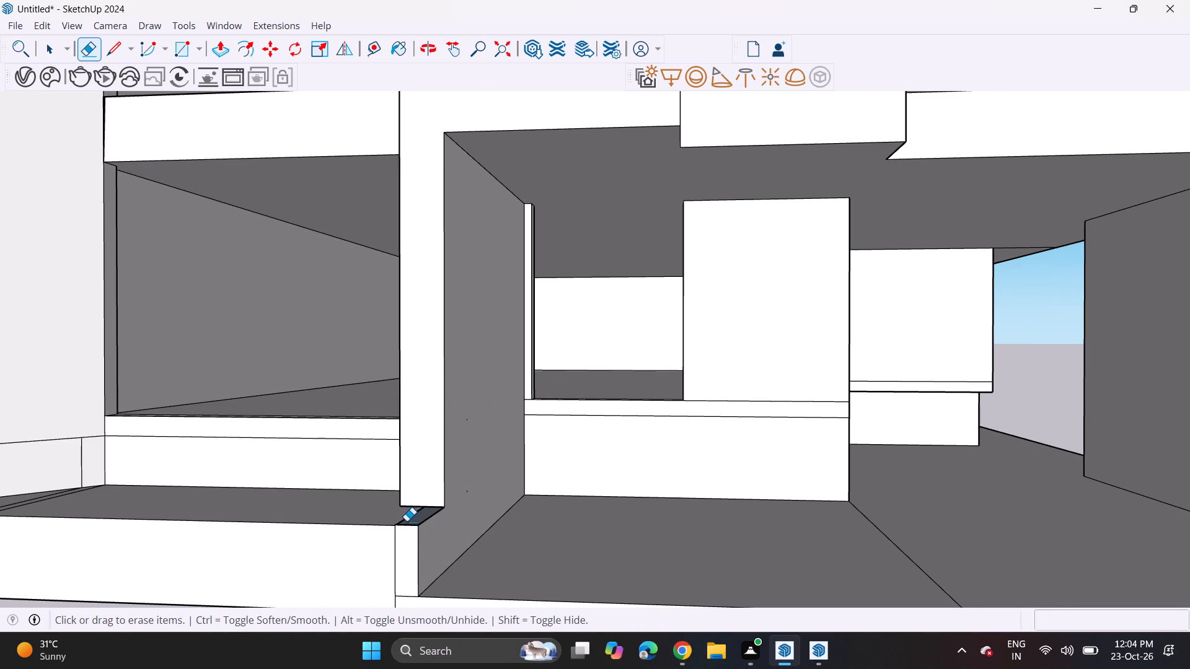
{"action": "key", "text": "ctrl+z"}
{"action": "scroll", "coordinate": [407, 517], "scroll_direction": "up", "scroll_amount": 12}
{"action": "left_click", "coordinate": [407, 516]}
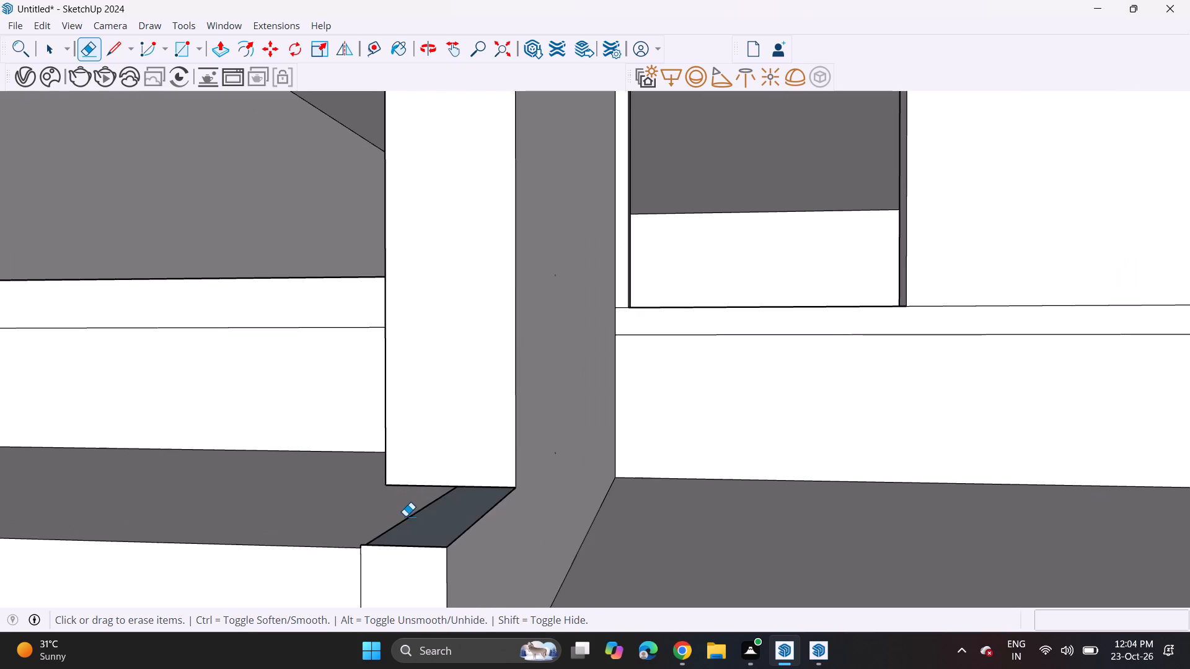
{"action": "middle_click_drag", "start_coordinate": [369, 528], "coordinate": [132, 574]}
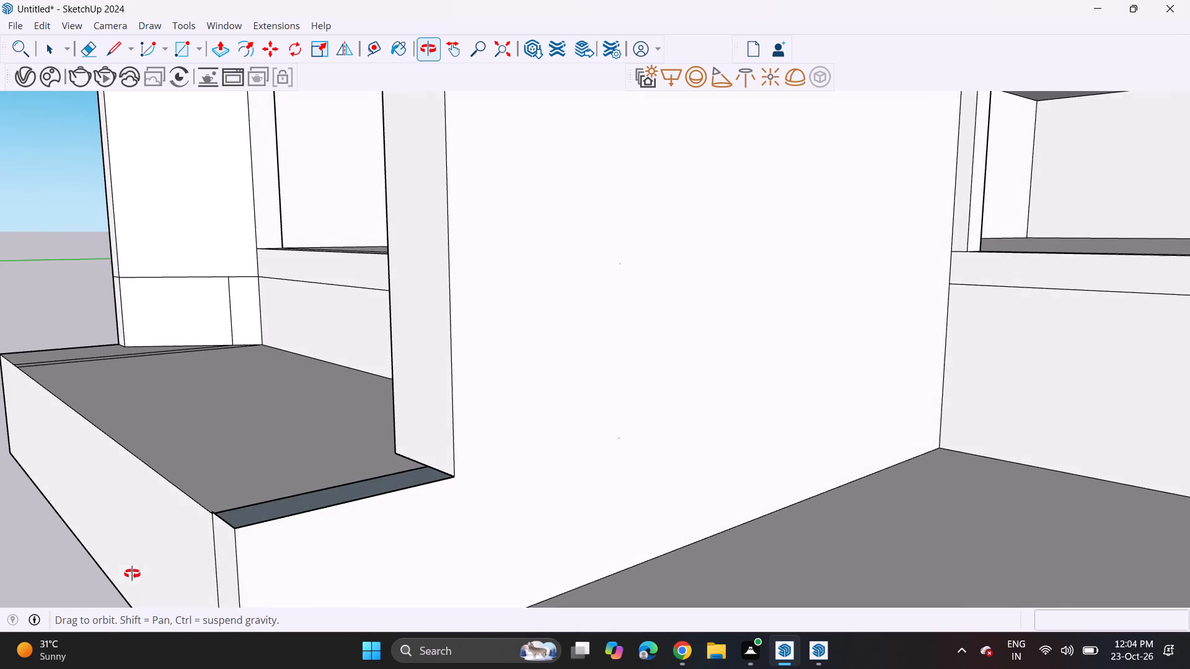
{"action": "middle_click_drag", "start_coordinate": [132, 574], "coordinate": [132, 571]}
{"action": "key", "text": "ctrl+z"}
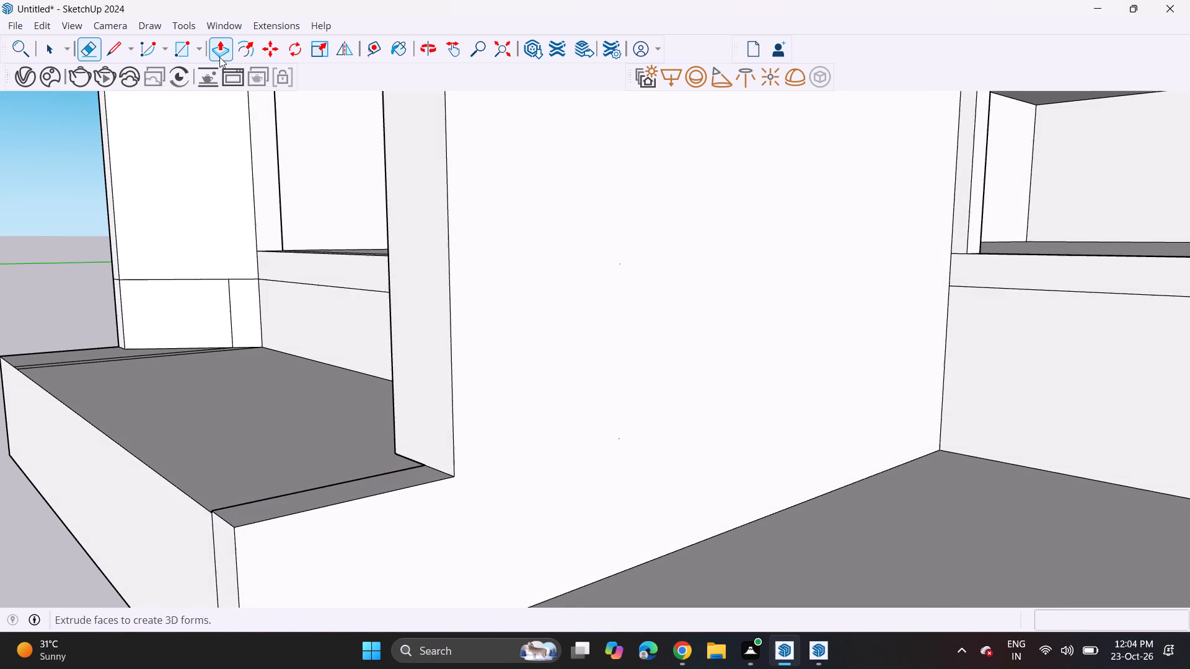
Raise the top face of the narrow strip in front of the dividing wall by 1/4".
{"action": "left_click", "coordinate": [219, 56]}
{"action": "left_click", "coordinate": [260, 510]}
{"action": "left_click", "coordinate": [253, 510]}
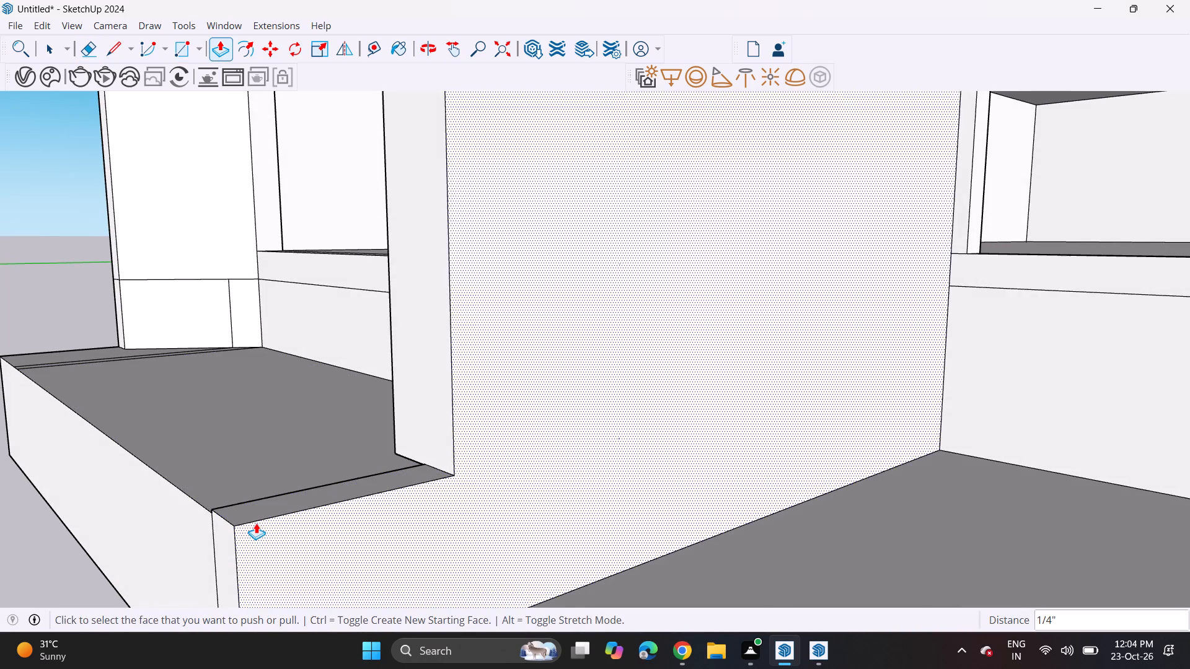
Push the top face of the narrow strip in front of the dividing wall down 11/16" to the platform top.
{"action": "left_click", "coordinate": [251, 513]}
{"action": "left_click", "coordinate": [200, 505]}
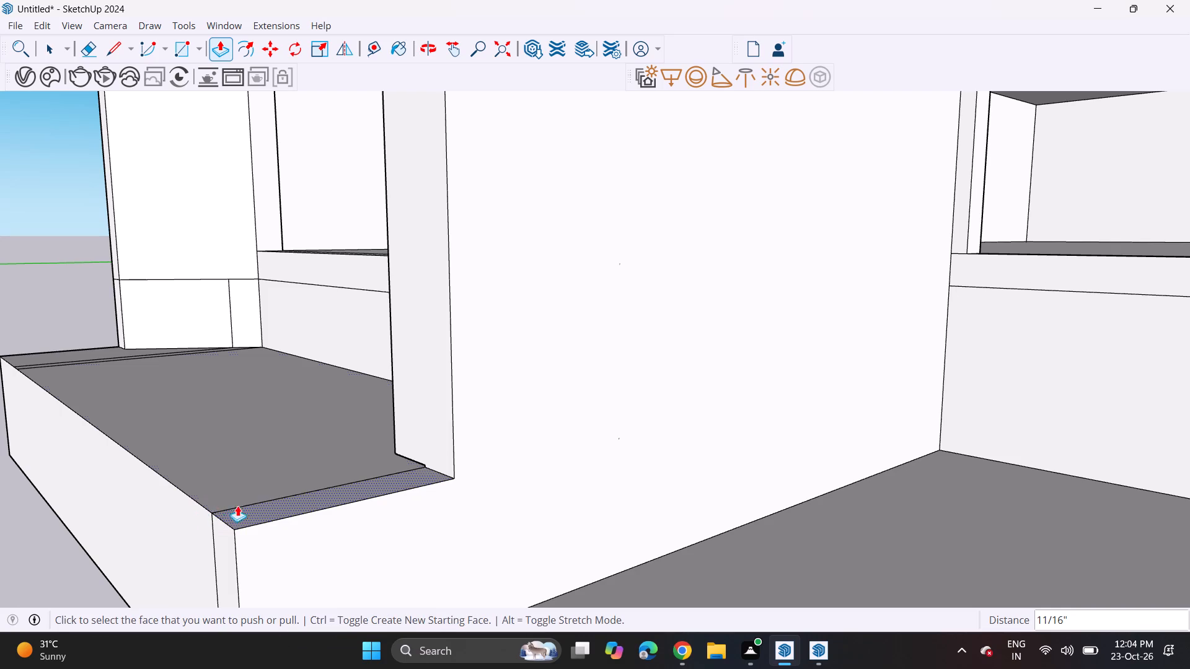
Erase the edges separating the dividing wall's base strip from the platform, on the top and on the front face.
{"action": "left_click", "coordinate": [89, 50]}
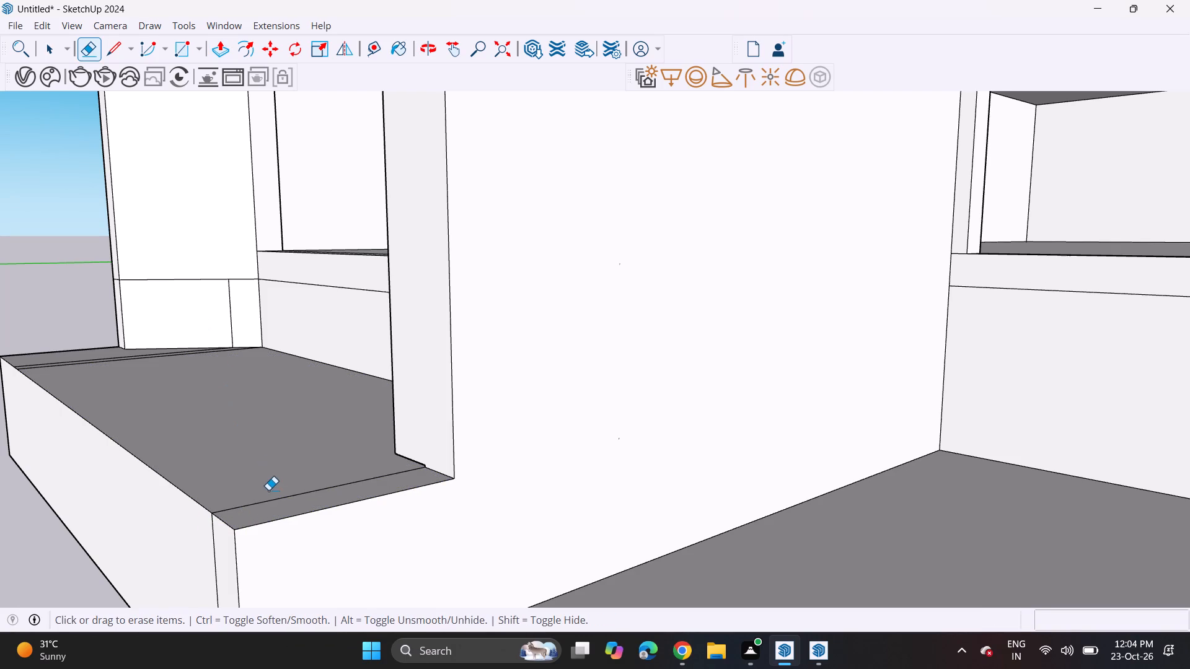
{"action": "left_click", "coordinate": [275, 501]}
{"action": "left_click_drag", "start_coordinate": [218, 528], "coordinate": [213, 529]}
{"action": "scroll", "coordinate": [209, 531], "scroll_direction": "down", "scroll_amount": 6}
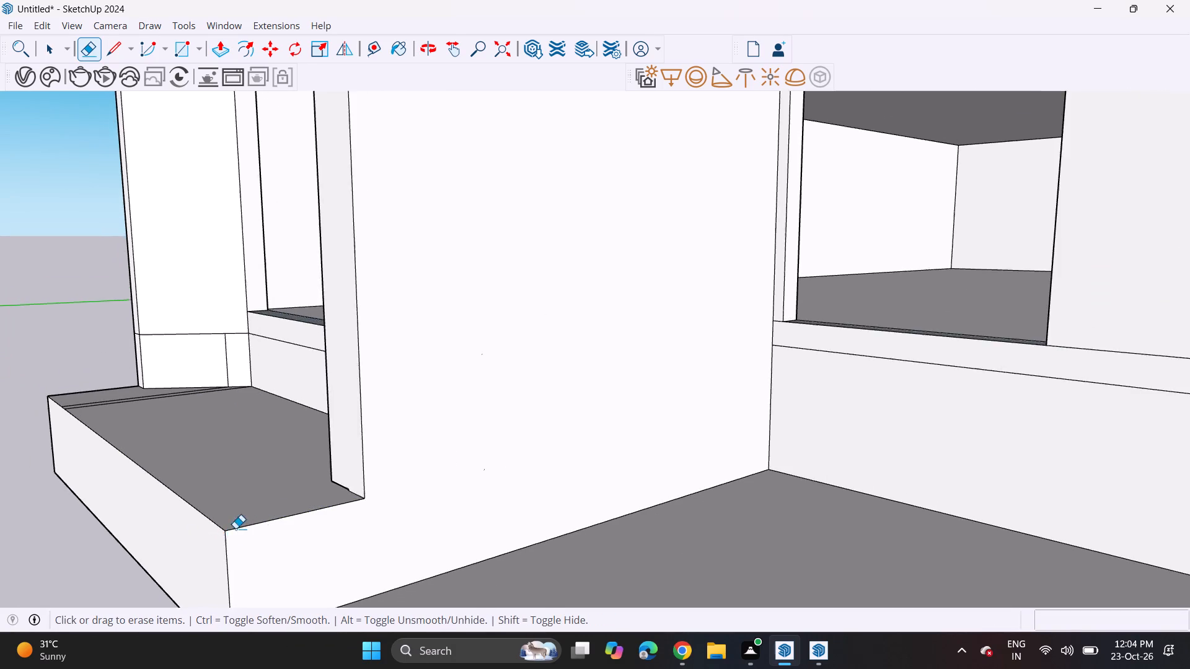
Extrude the recessed underside of the dividing wall's front end down 7/16" to close the gap above the platform.
{"action": "middle_click_drag", "start_coordinate": [261, 528], "coordinate": [428, 541]}
{"action": "scroll", "coordinate": [531, 536], "scroll_direction": "up", "scroll_amount": 9}
{"action": "middle_click_drag", "start_coordinate": [544, 512], "coordinate": [749, 513]}
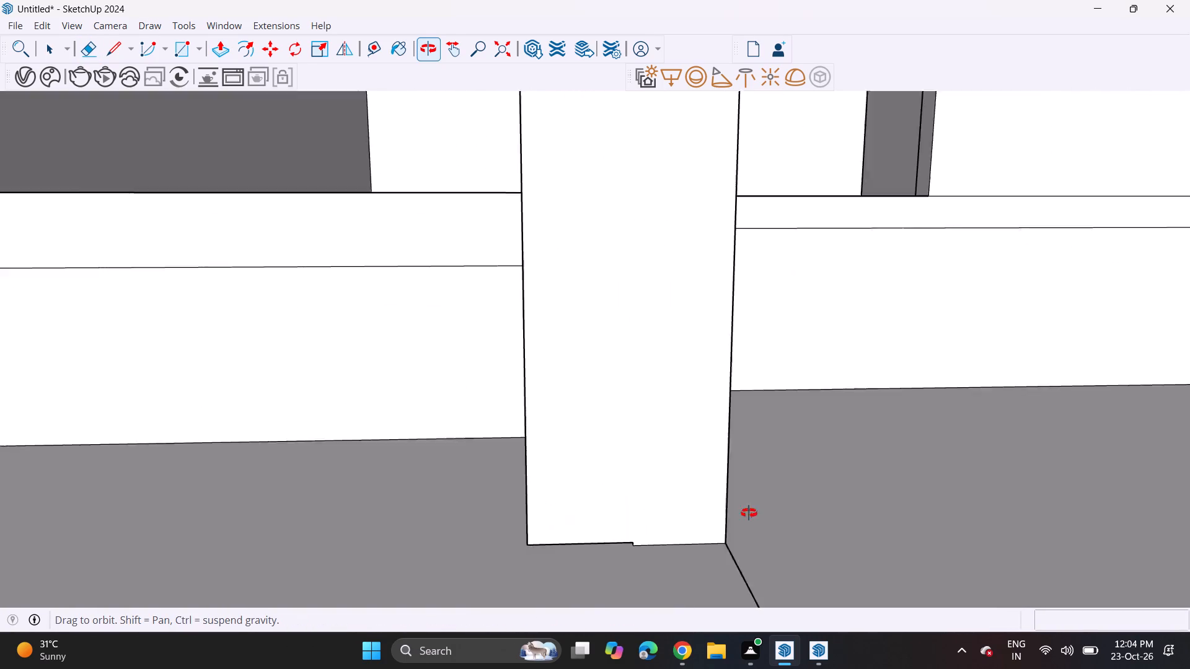
{"action": "middle_click_drag", "start_coordinate": [749, 513], "coordinate": [764, 455]}
{"action": "scroll", "coordinate": [762, 455], "scroll_direction": "down", "scroll_amount": 1}
{"action": "scroll", "coordinate": [660, 494], "scroll_direction": "up", "scroll_amount": 7}
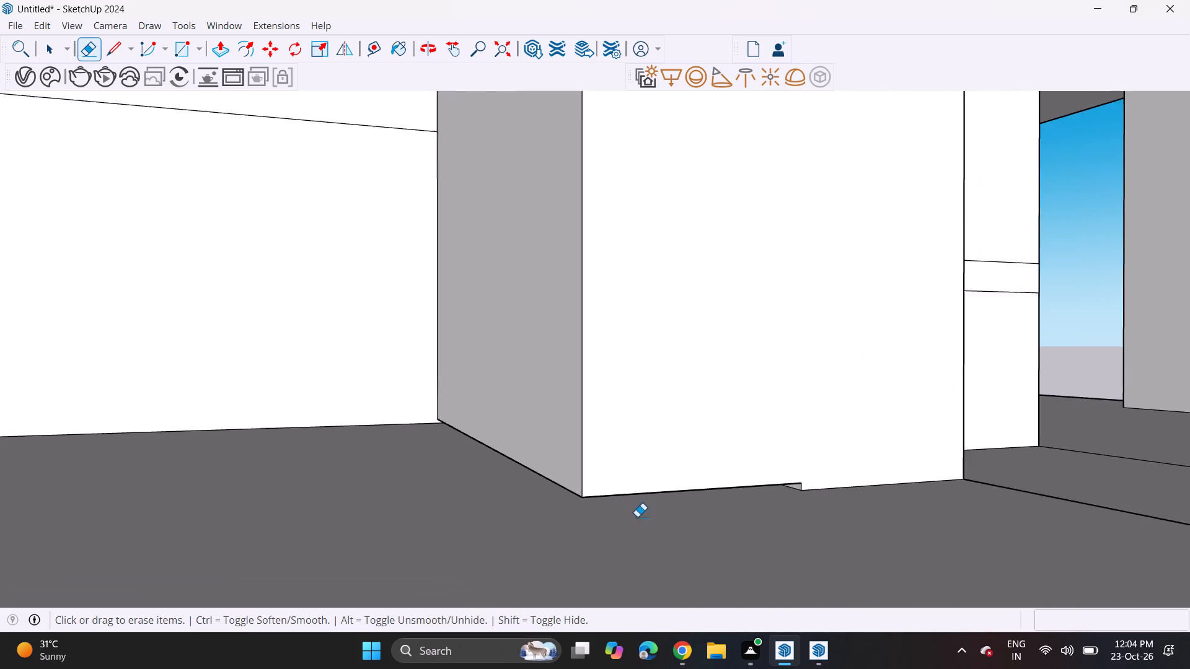
{"action": "scroll", "coordinate": [637, 517], "scroll_direction": "up", "scroll_amount": 11}
{"action": "middle_click_drag", "start_coordinate": [631, 496], "coordinate": [657, 459]}
{"action": "scroll", "coordinate": [642, 467], "scroll_direction": "up", "scroll_amount": 8}
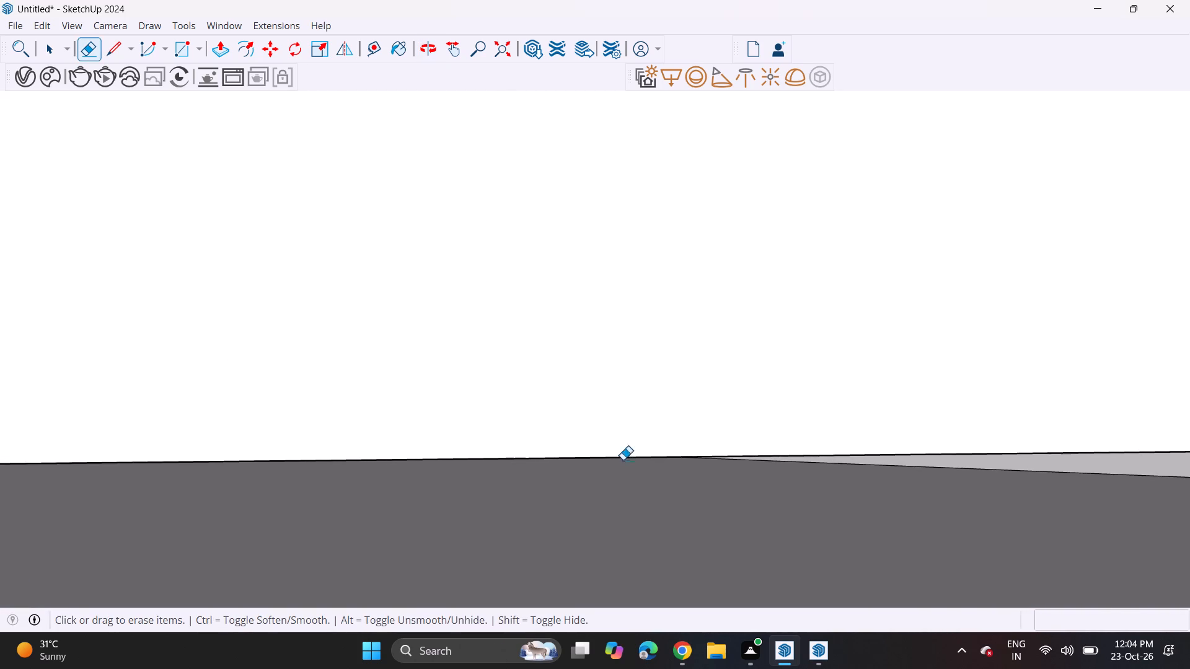
{"action": "middle_click_drag", "start_coordinate": [624, 454], "coordinate": [637, 418]}
{"action": "left_click", "coordinate": [224, 50]}
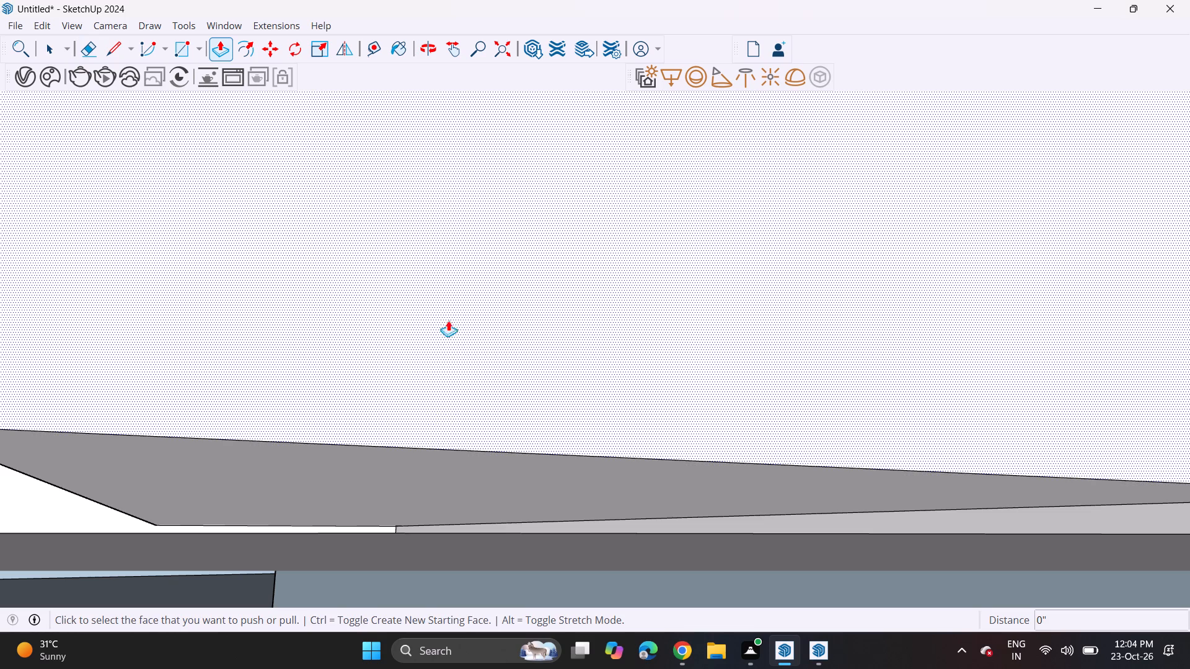
{"action": "left_click", "coordinate": [446, 459]}
{"action": "scroll", "coordinate": [441, 476], "scroll_direction": "down", "scroll_amount": 6}
{"action": "middle_click_drag", "start_coordinate": [451, 455], "coordinate": [441, 485]}
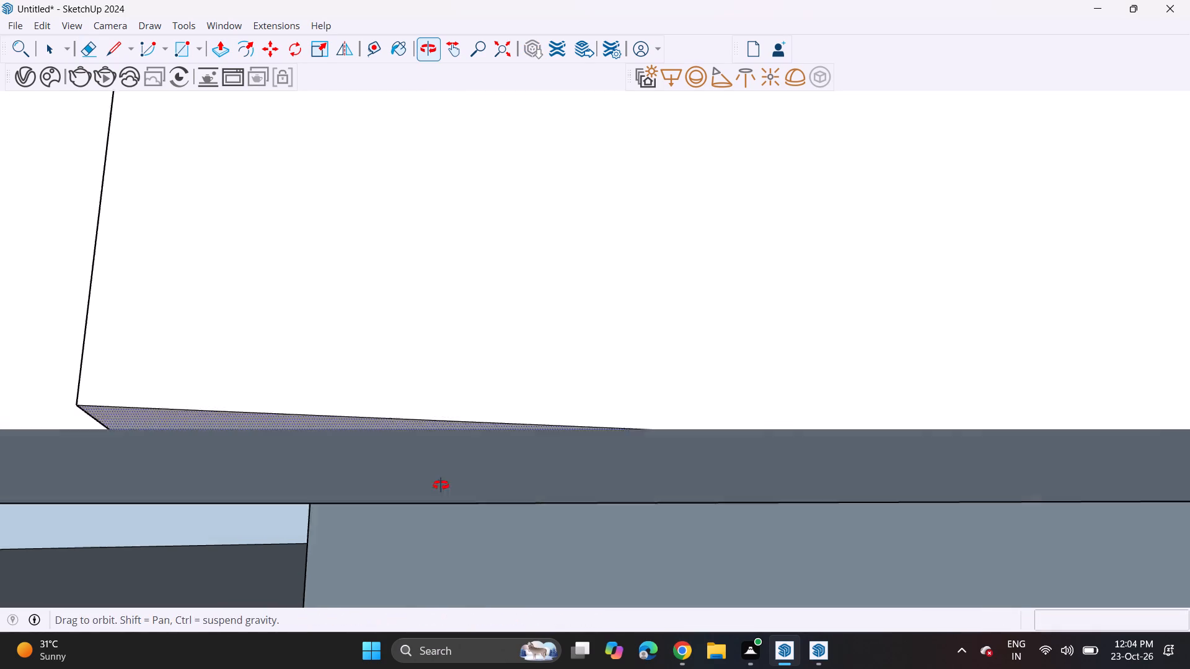
{"action": "middle_click_drag", "start_coordinate": [441, 485], "coordinate": [441, 554]}
{"action": "scroll", "coordinate": [441, 542], "scroll_direction": "down", "scroll_amount": 8}
{"action": "left_click", "coordinate": [446, 526]}
{"action": "scroll", "coordinate": [470, 447], "scroll_direction": "down", "scroll_amount": 11}
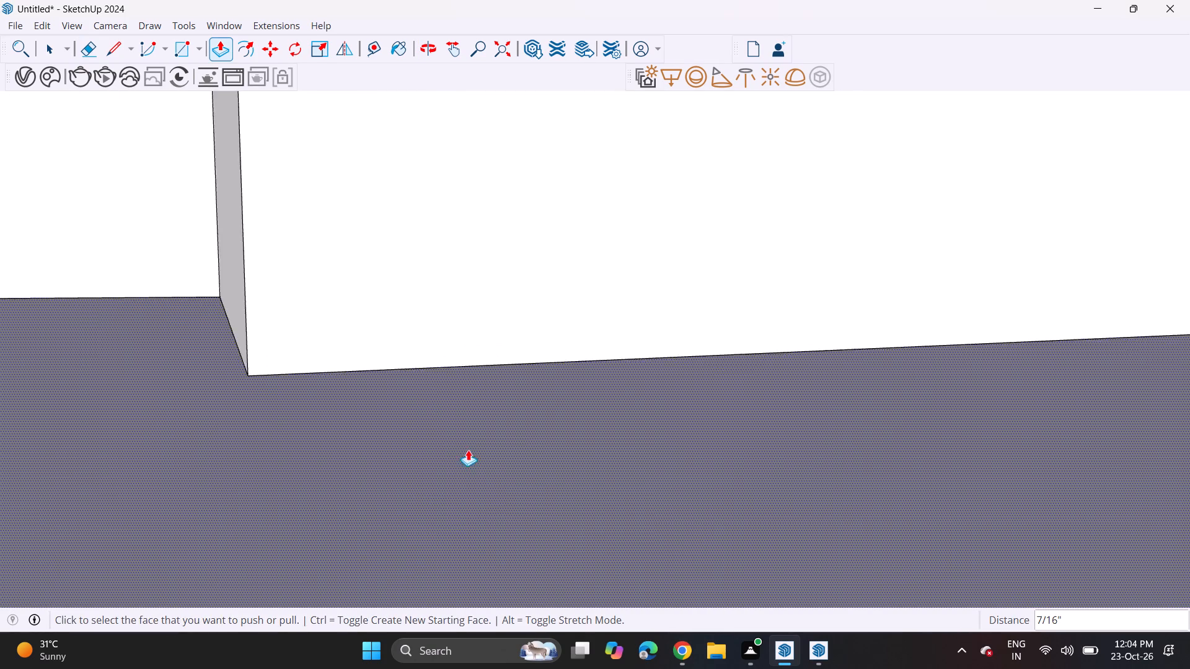
Extrude the low wall face beneath the porch door opening 5' 2 11/16" forward to form the top landing.
{"action": "scroll", "coordinate": [468, 450], "scroll_direction": "down", "scroll_amount": 20}
{"action": "scroll", "coordinate": [468, 450], "scroll_direction": "down", "scroll_amount": 20}
{"action": "scroll", "coordinate": [468, 450], "scroll_direction": "down", "scroll_amount": 3}
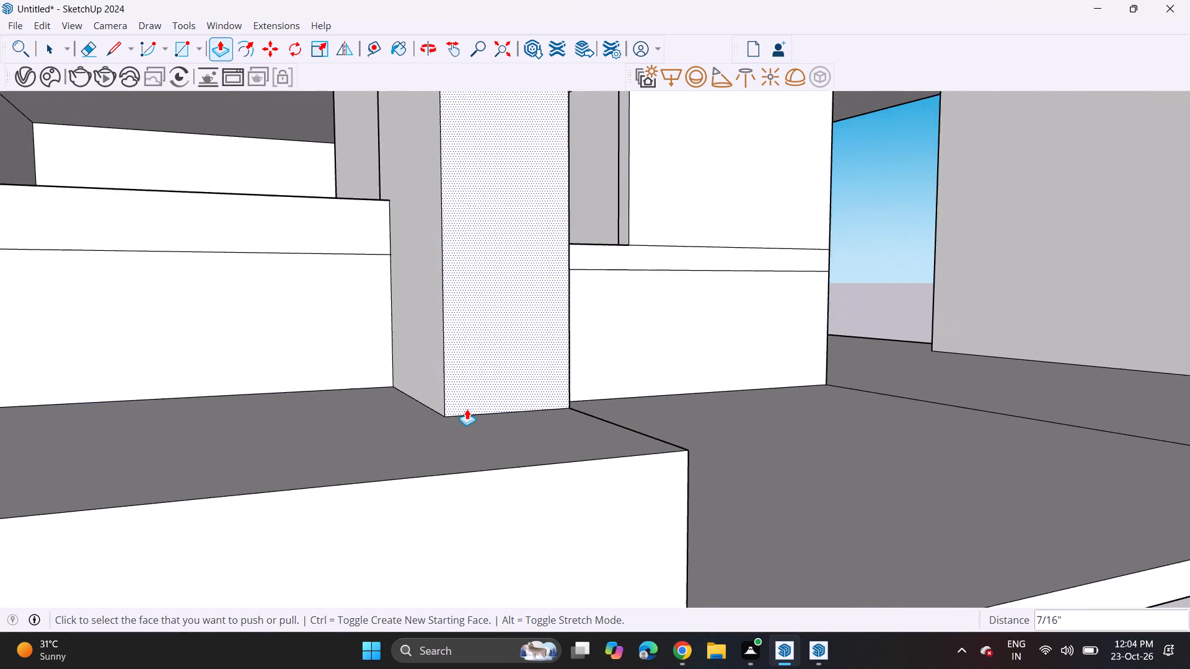
{"action": "scroll", "coordinate": [467, 409], "scroll_direction": "down", "scroll_amount": 9}
{"action": "middle_click_drag", "start_coordinate": [596, 405], "coordinate": [430, 468], "text": "shift"}
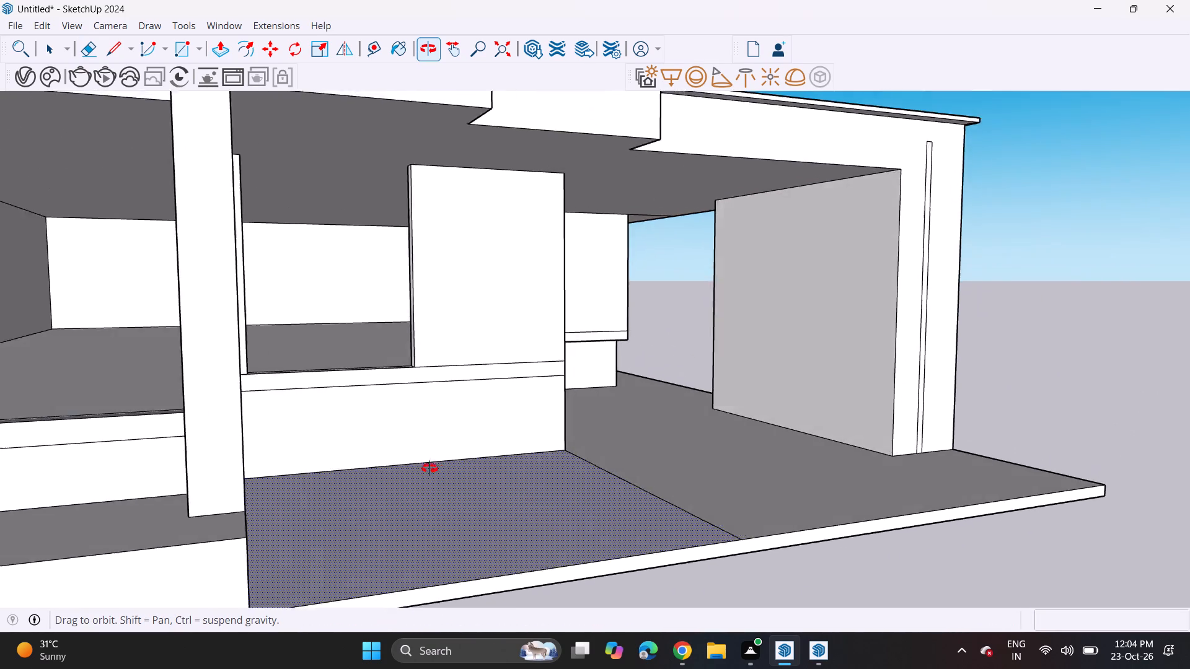
{"action": "middle_click_drag", "start_coordinate": [430, 468], "coordinate": [339, 453], "text": "shift"}
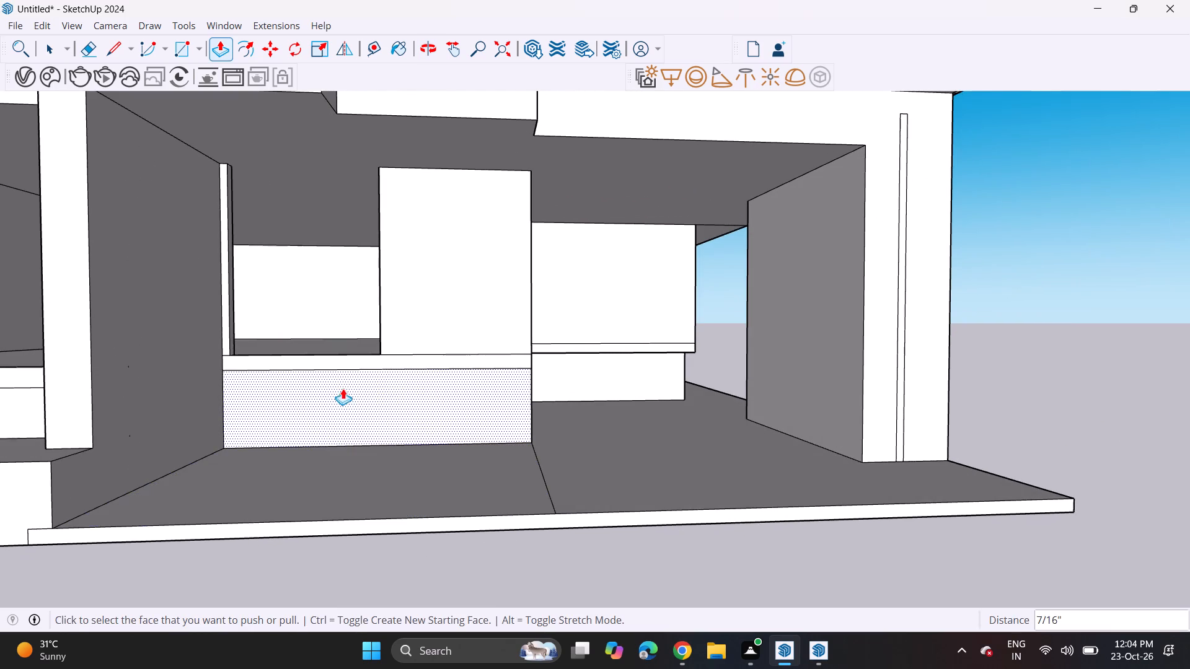
{"action": "scroll", "coordinate": [407, 383], "scroll_direction": "up", "scroll_amount": 4}
{"action": "left_click", "coordinate": [421, 397]}
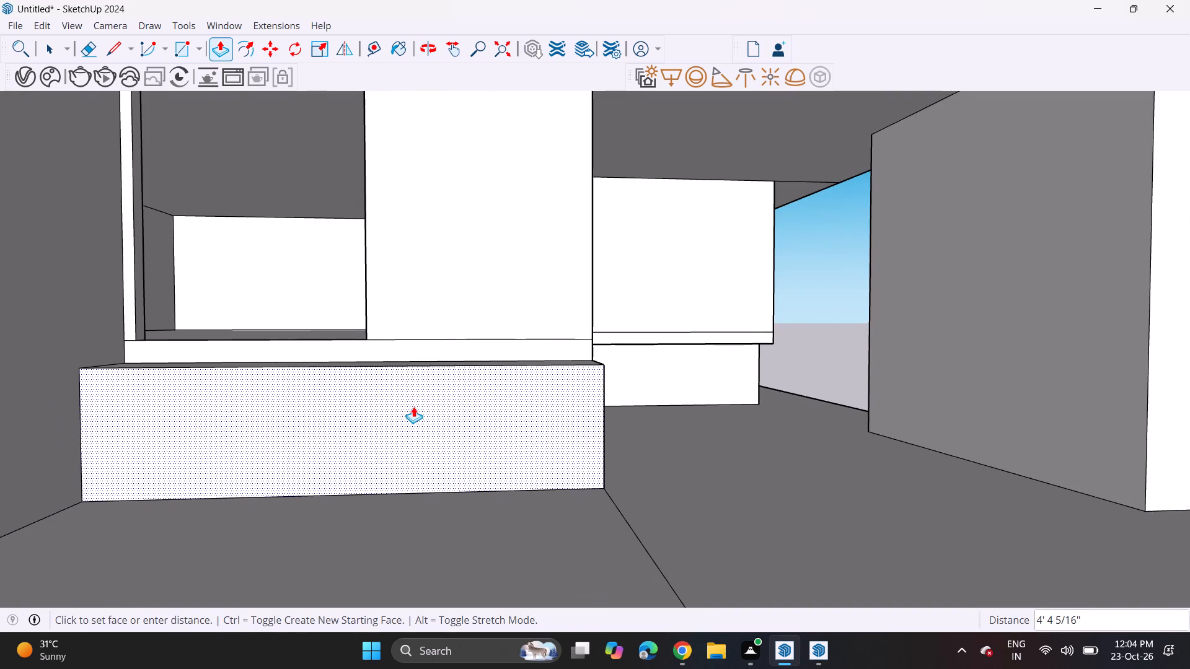
{"action": "left_click", "coordinate": [413, 408]}
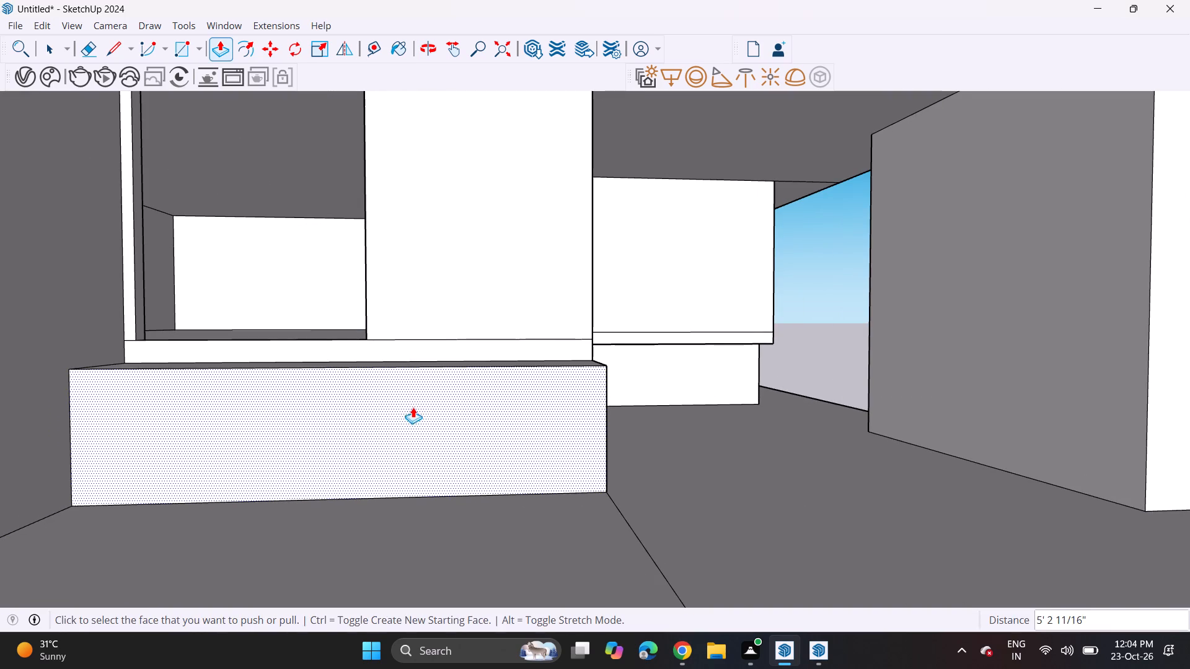
Draw a 22' 7 1/16" horizontal line across the landing's front face, just above the porch floor.
{"action": "left_click", "coordinate": [112, 45]}
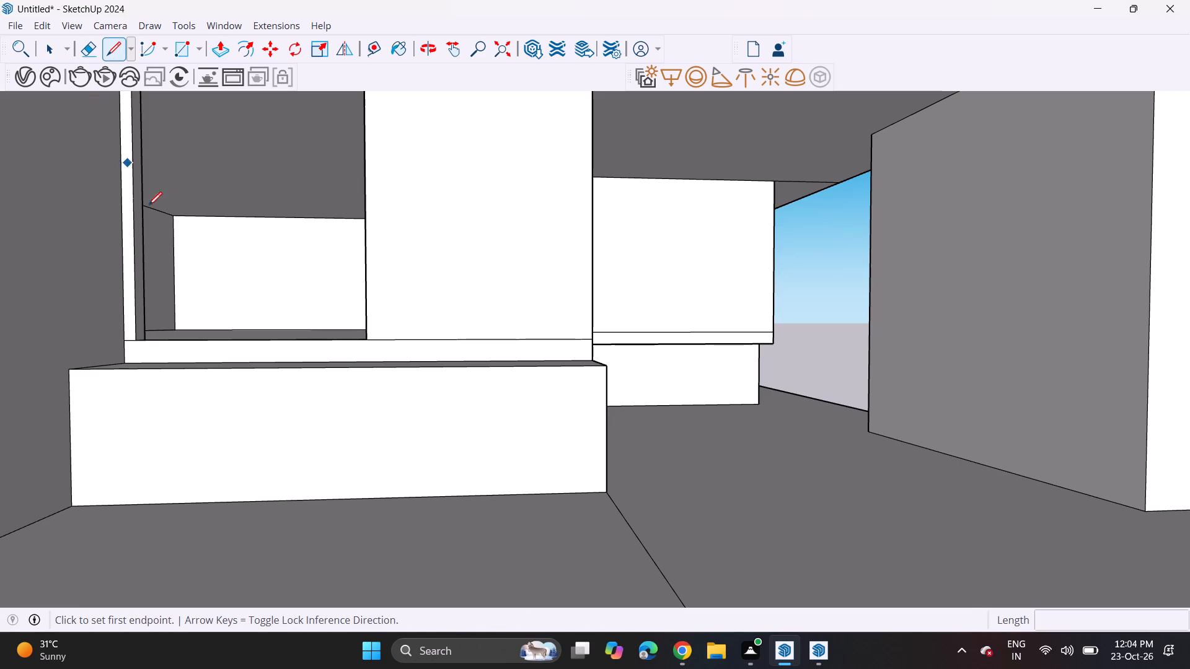
{"action": "middle_click_drag", "start_coordinate": [181, 243], "coordinate": [138, 310]}
{"action": "middle_click_drag", "start_coordinate": [161, 370], "coordinate": [250, 256], "text": "shift"}
{"action": "scroll", "coordinate": [161, 366], "scroll_direction": "up", "scroll_amount": 1, "text": "shift"}
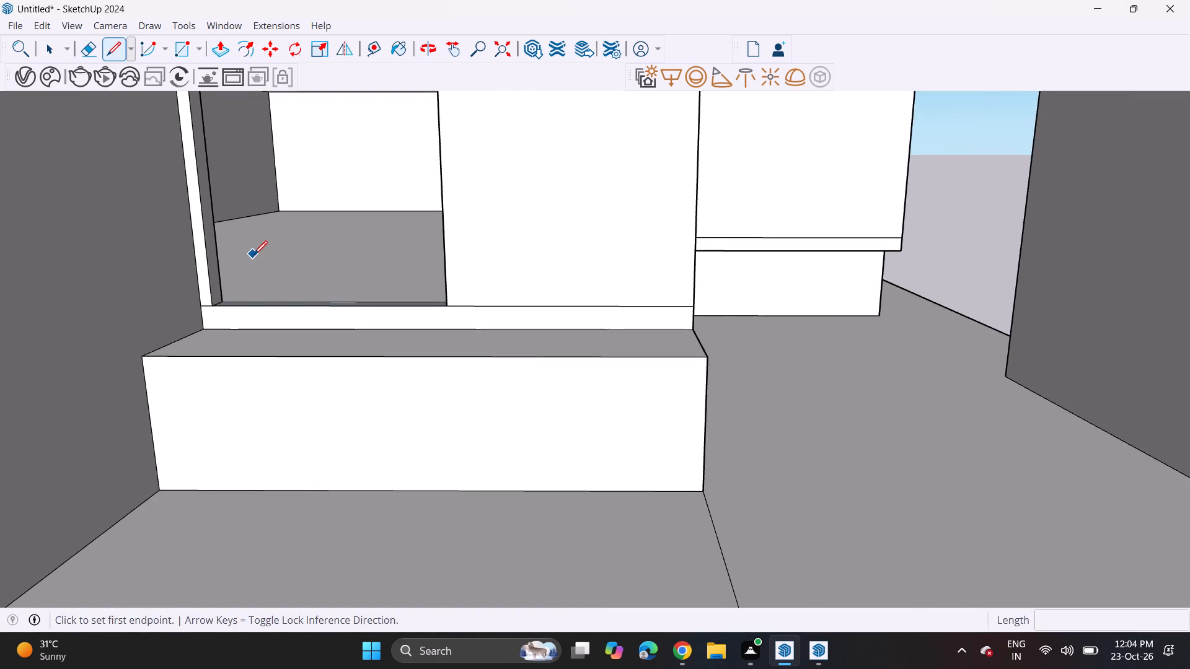
{"action": "middle_click_drag", "start_coordinate": [253, 255], "coordinate": [240, 273]}
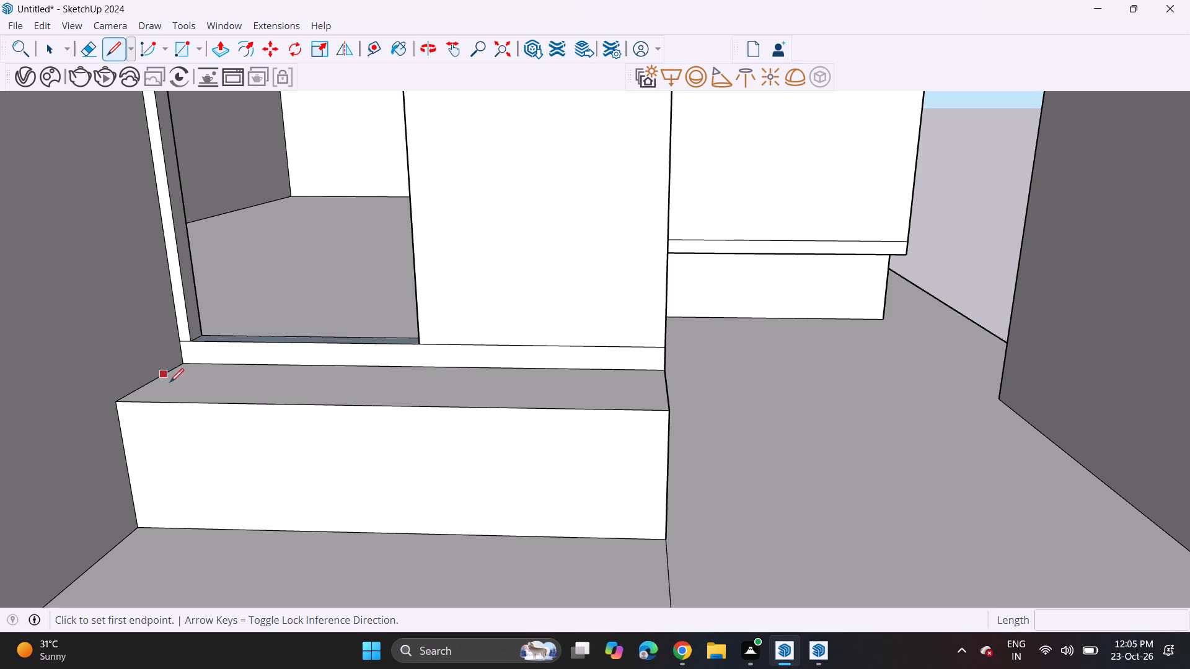
{"action": "scroll", "coordinate": [174, 395], "scroll_direction": "down", "scroll_amount": 4}
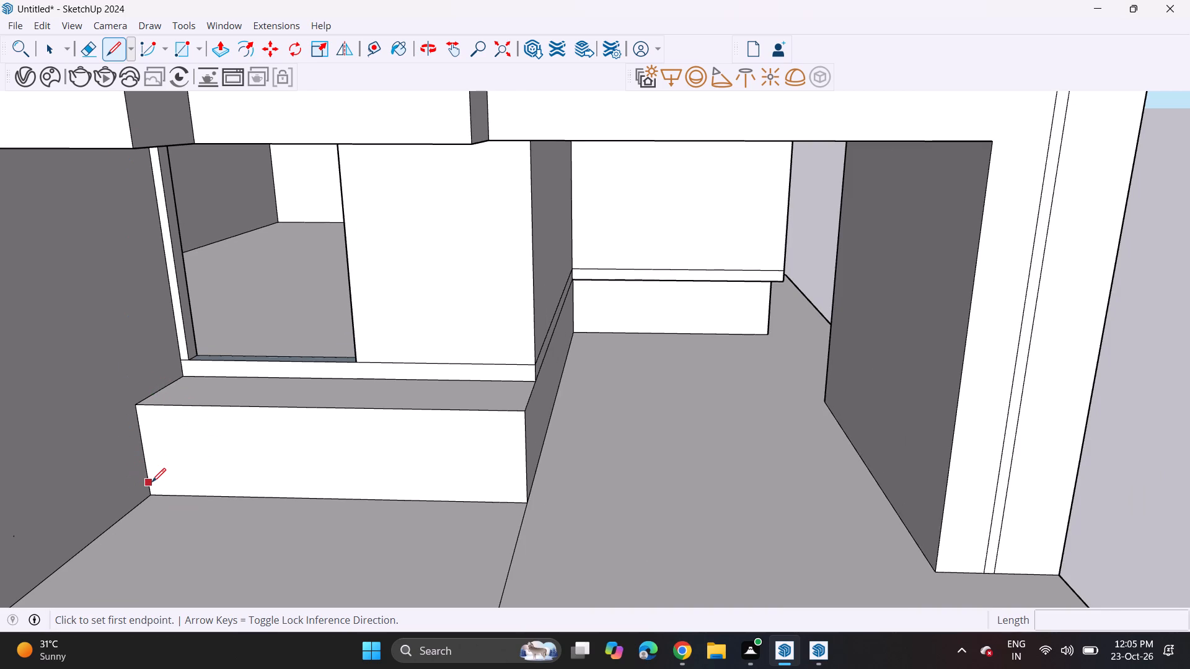
{"action": "left_click", "coordinate": [152, 481]}
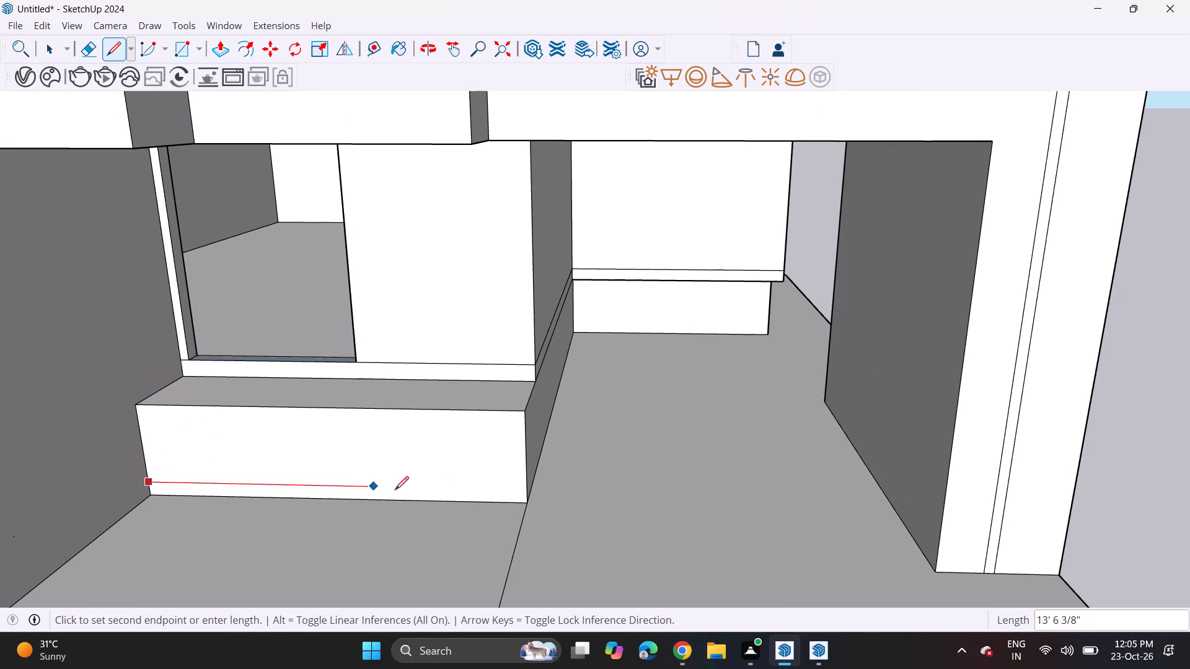
{"action": "left_click", "coordinate": [524, 487]}
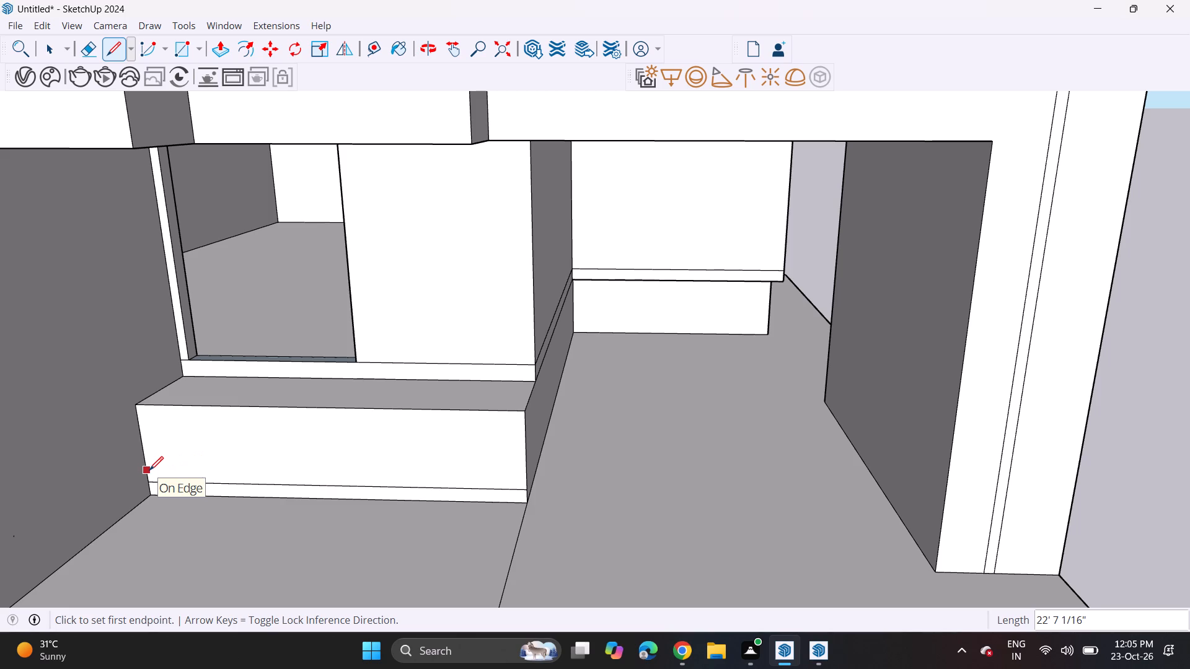
Extrude the narrow bottom band of the landing's front face about 7' forward to form the lowest step.
{"action": "left_click", "coordinate": [216, 45]}
{"action": "left_click", "coordinate": [351, 494]}
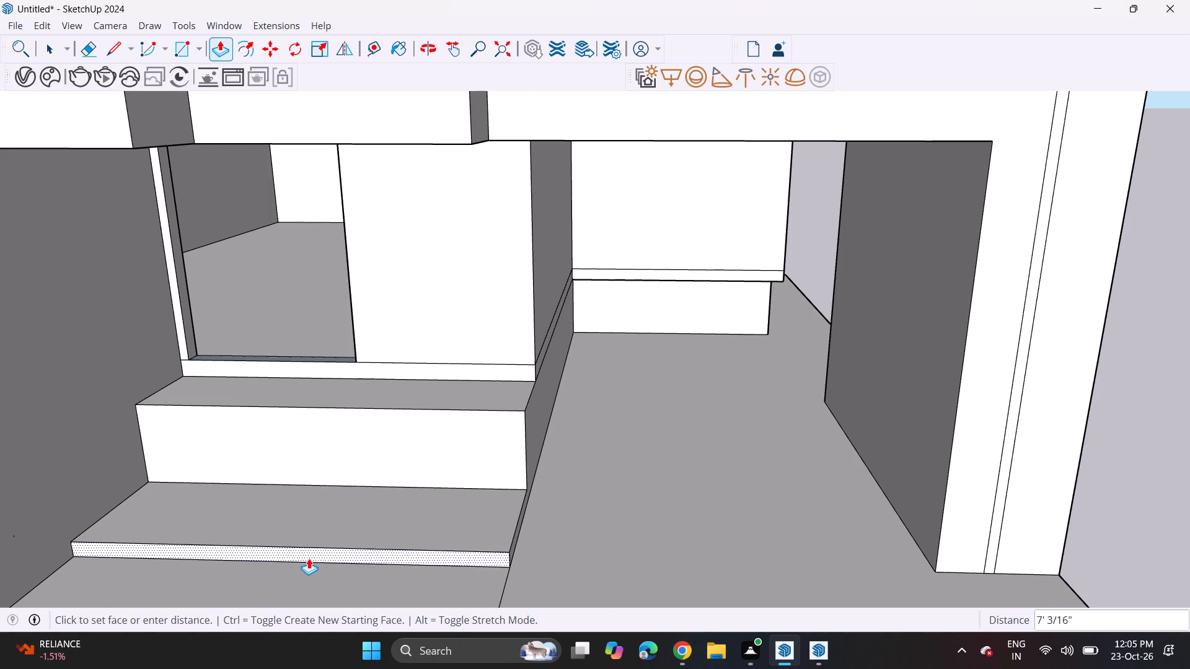
{"action": "left_click", "coordinate": [309, 558]}
Outline a middle step on the landing's front face with a horizontal line and a vertical line about 2' 5" down.
{"action": "left_click", "coordinate": [108, 54]}
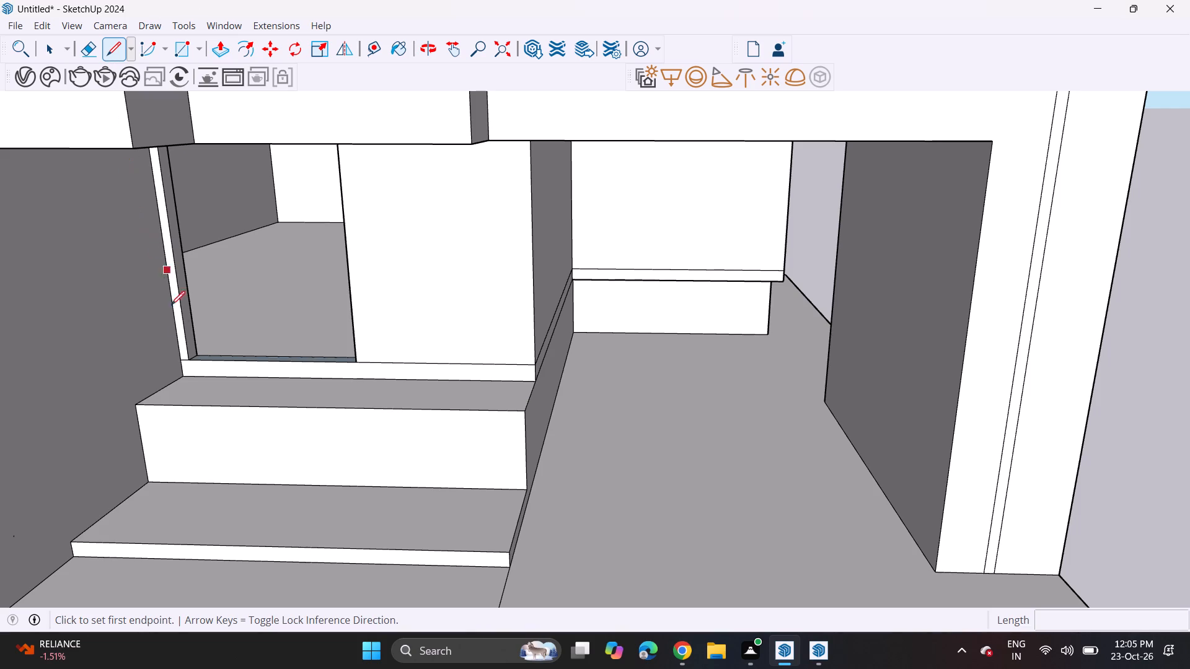
{"action": "left_click", "coordinate": [144, 449]}
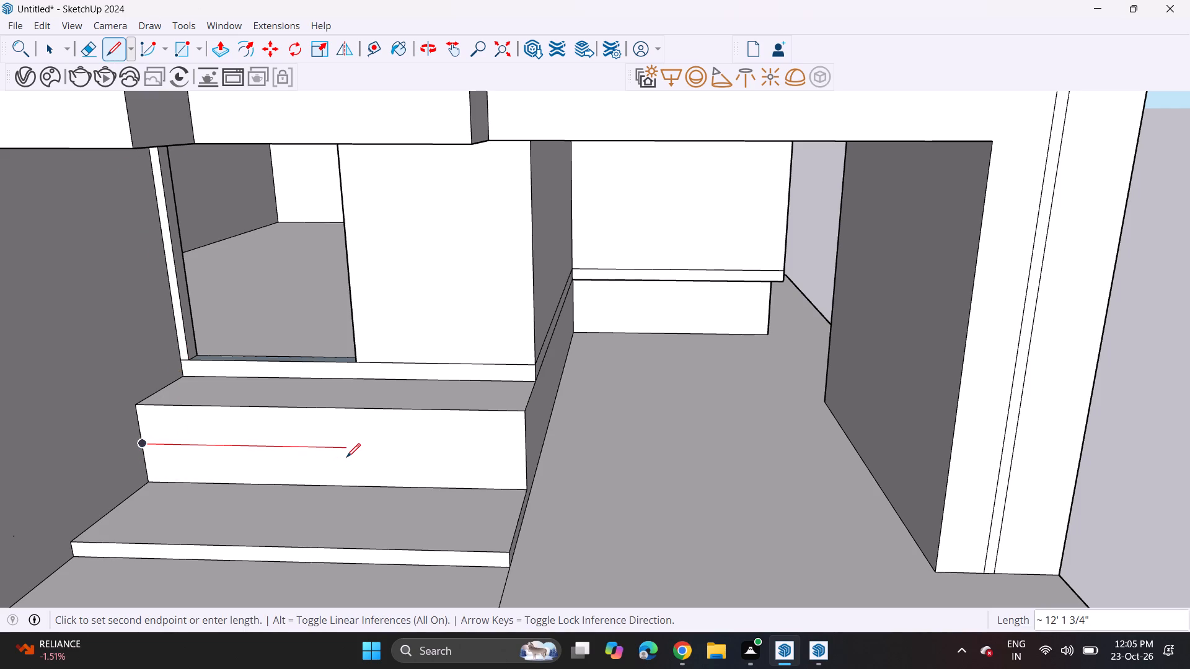
{"action": "left_click", "coordinate": [363, 458]}
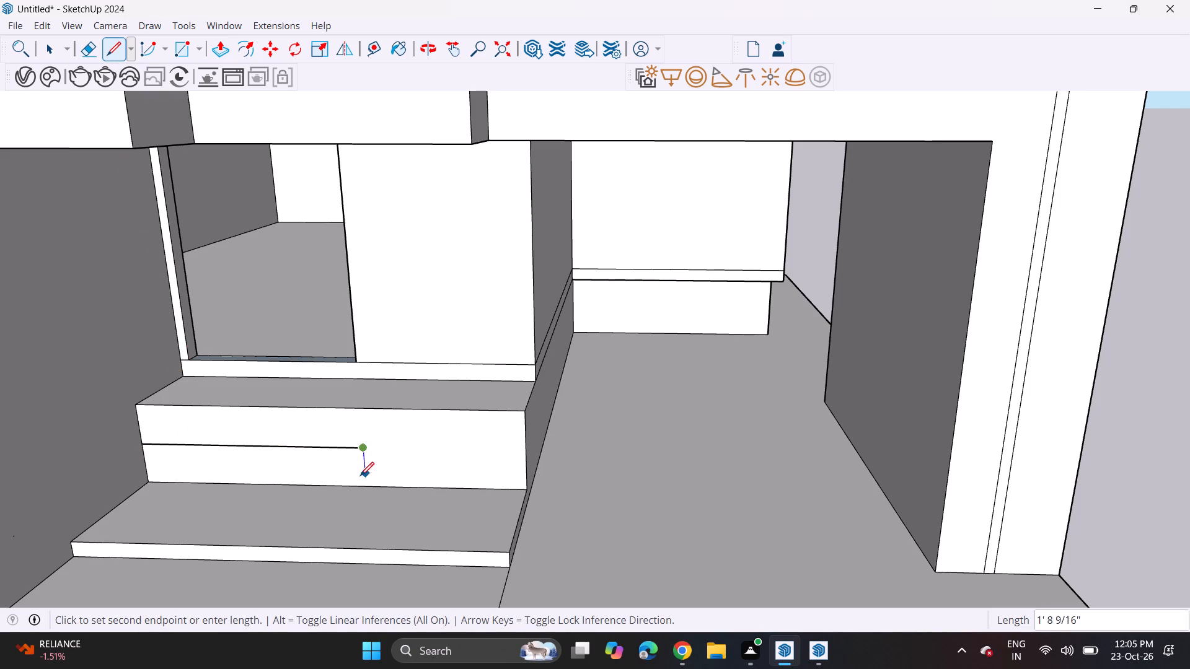
{"action": "left_click", "coordinate": [363, 490]}
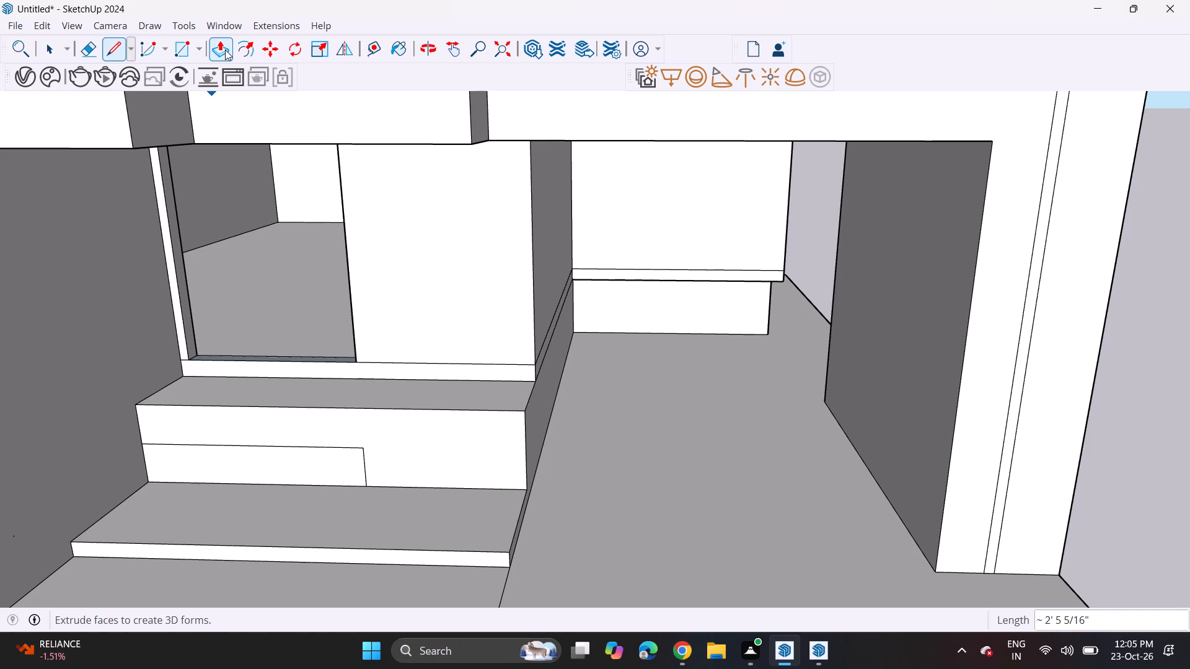
Raise the top face of the lowest step by 5 13/16".
{"action": "left_click", "coordinate": [225, 50]}
{"action": "left_click", "coordinate": [290, 522]}
{"action": "left_click", "coordinate": [288, 514]}
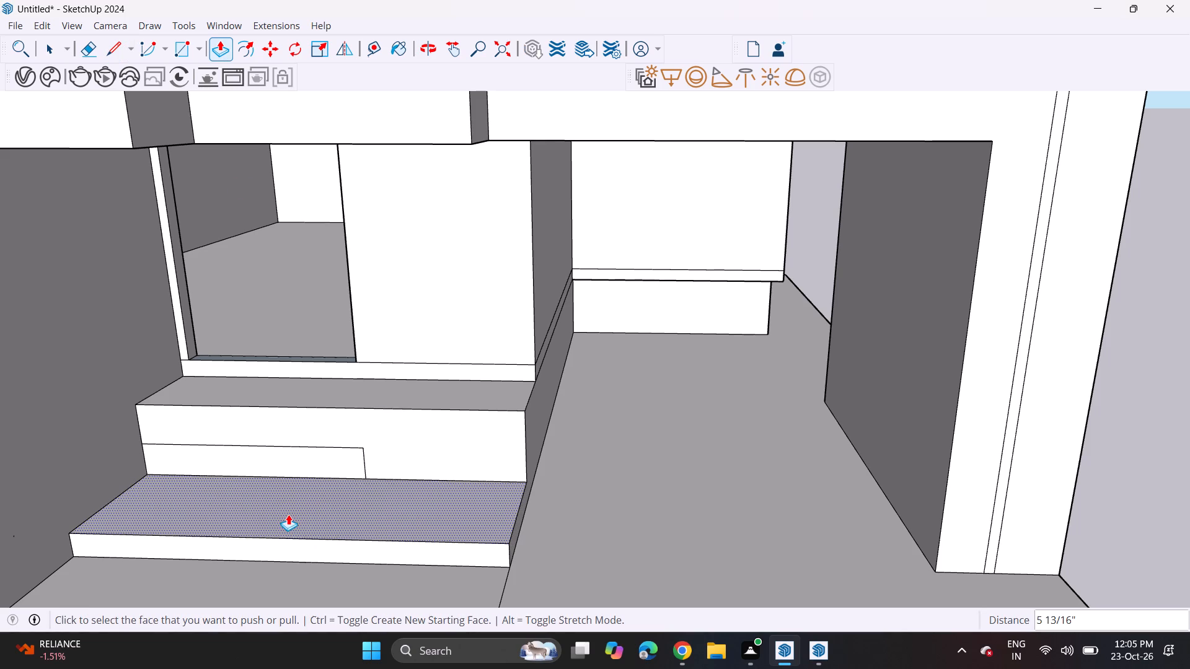
Extrude the outlined rectangle on the landing's front face 4' 4 1/4" forward as the middle step.
{"action": "left_click", "coordinate": [297, 468]}
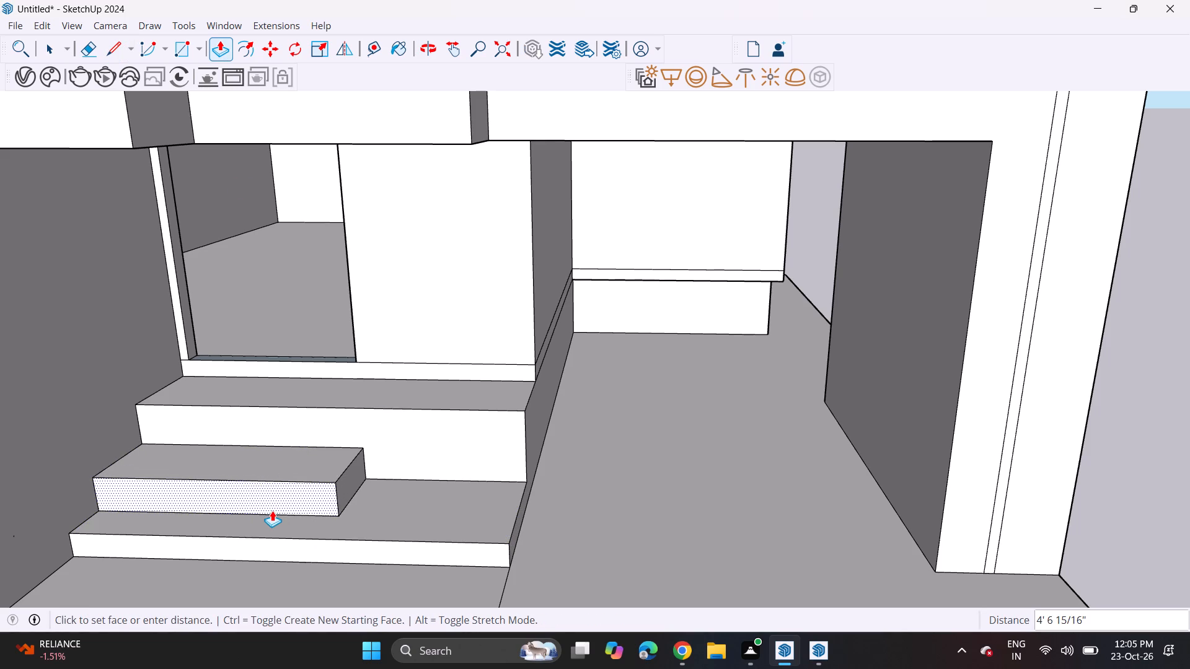
{"action": "left_click", "coordinate": [276, 510]}
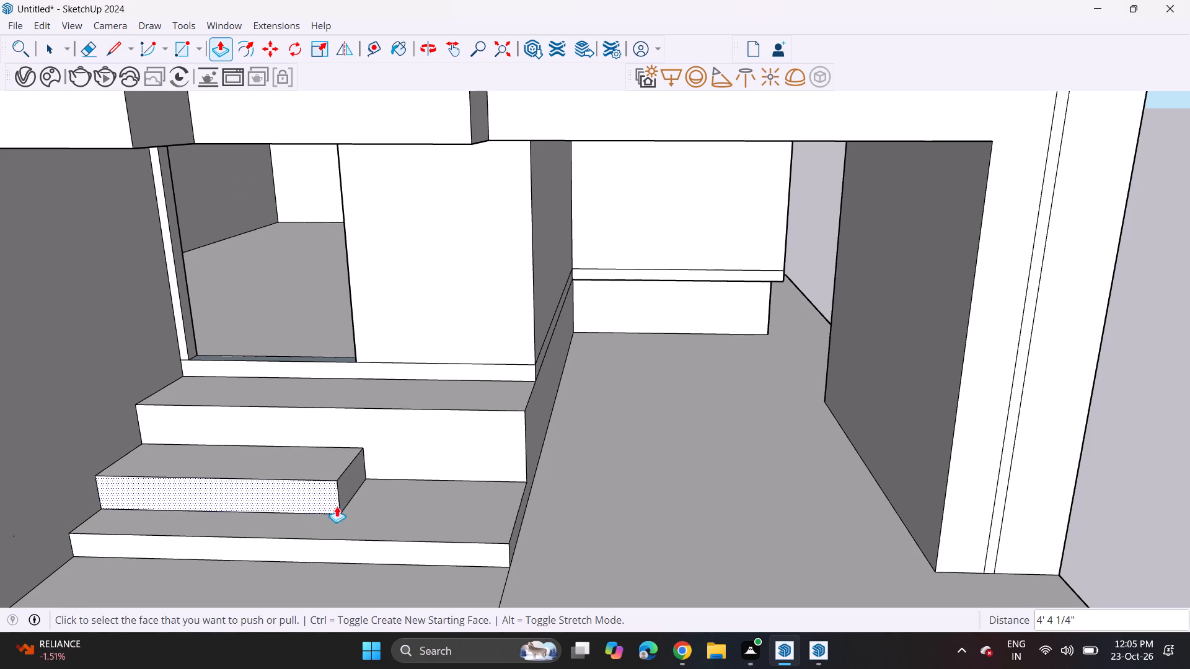
Push the sill strip in the porch door opening down level with the top landing.
{"action": "scroll", "coordinate": [337, 506], "scroll_direction": "down", "scroll_amount": 4}
{"action": "middle_click_drag", "start_coordinate": [355, 512], "coordinate": [465, 435]}
{"action": "middle_click_drag", "start_coordinate": [367, 440], "coordinate": [348, 437]}
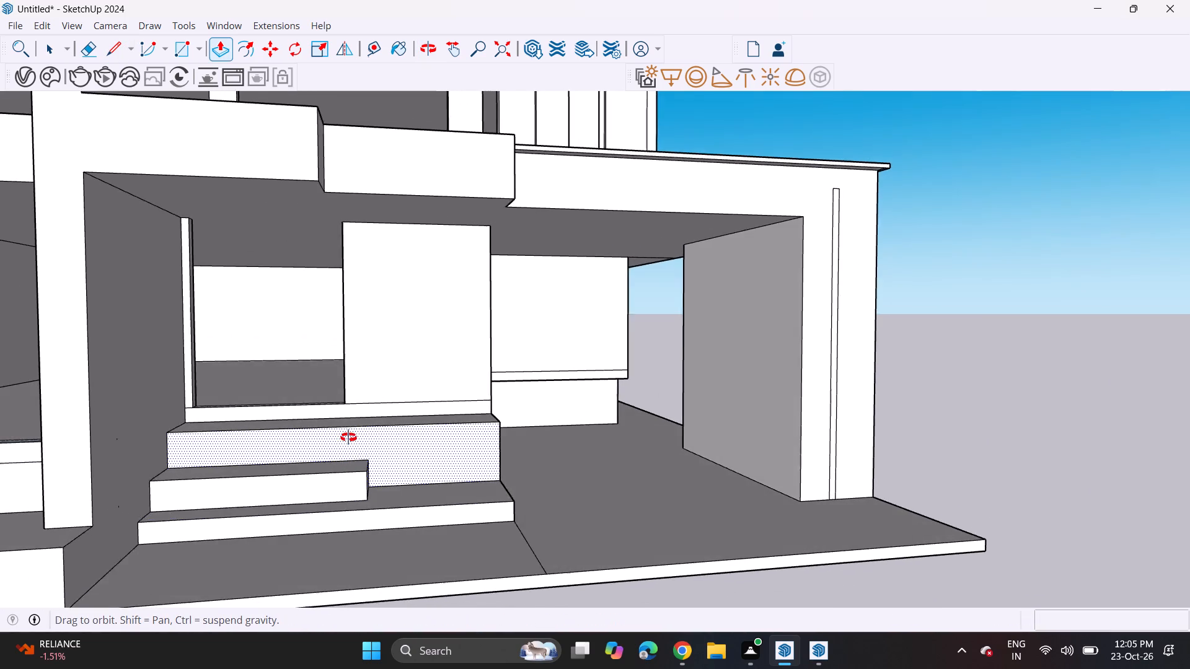
{"action": "middle_click_drag", "start_coordinate": [348, 437], "coordinate": [312, 435]}
{"action": "scroll", "coordinate": [325, 418], "scroll_direction": "up", "scroll_amount": 4}
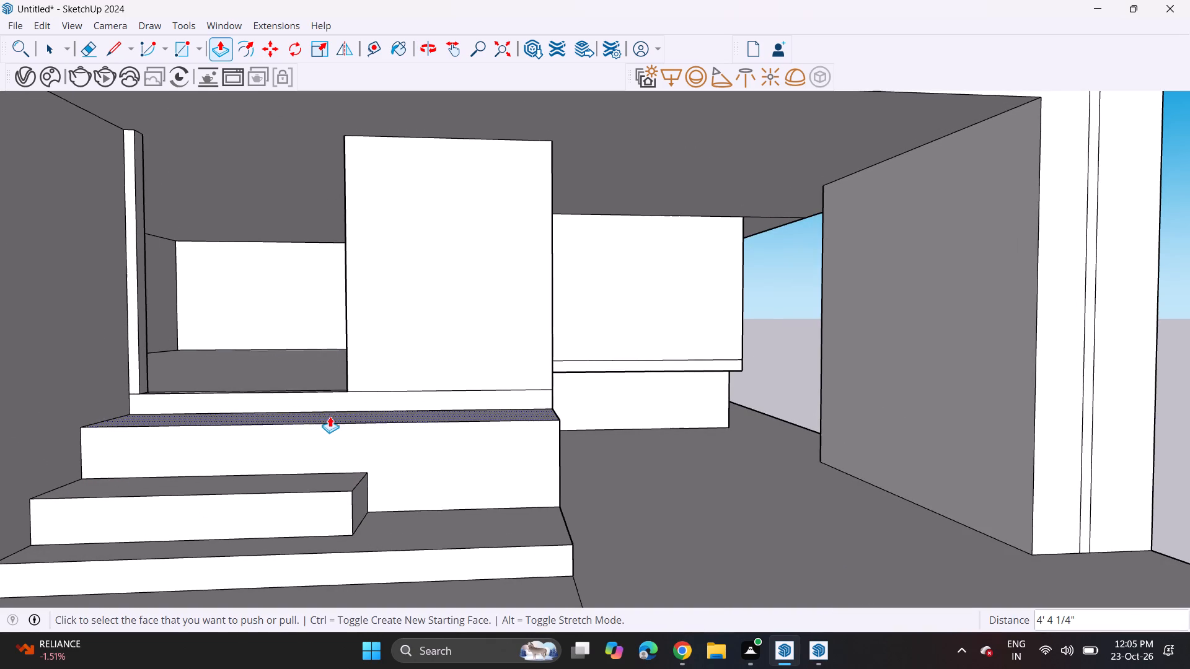
{"action": "middle_click_drag", "start_coordinate": [335, 393], "coordinate": [329, 407]}
{"action": "scroll", "coordinate": [329, 407], "scroll_direction": "up", "scroll_amount": 6}
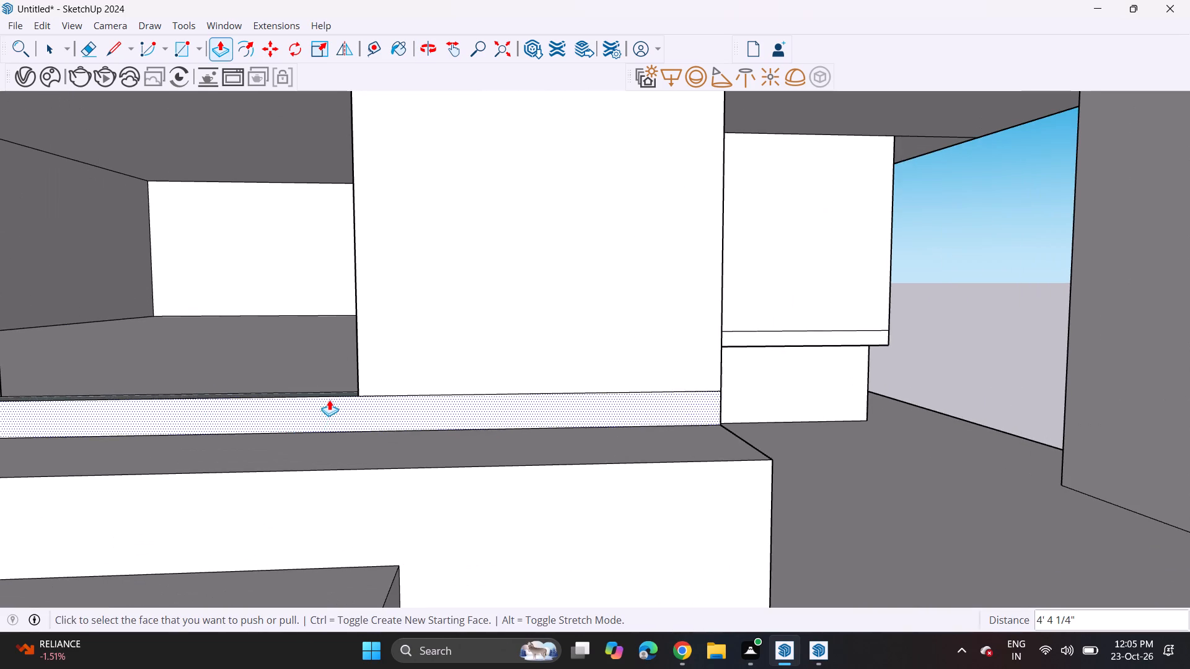
{"action": "middle_click_drag", "start_coordinate": [332, 388], "coordinate": [324, 435]}
{"action": "left_click", "coordinate": [330, 399]}
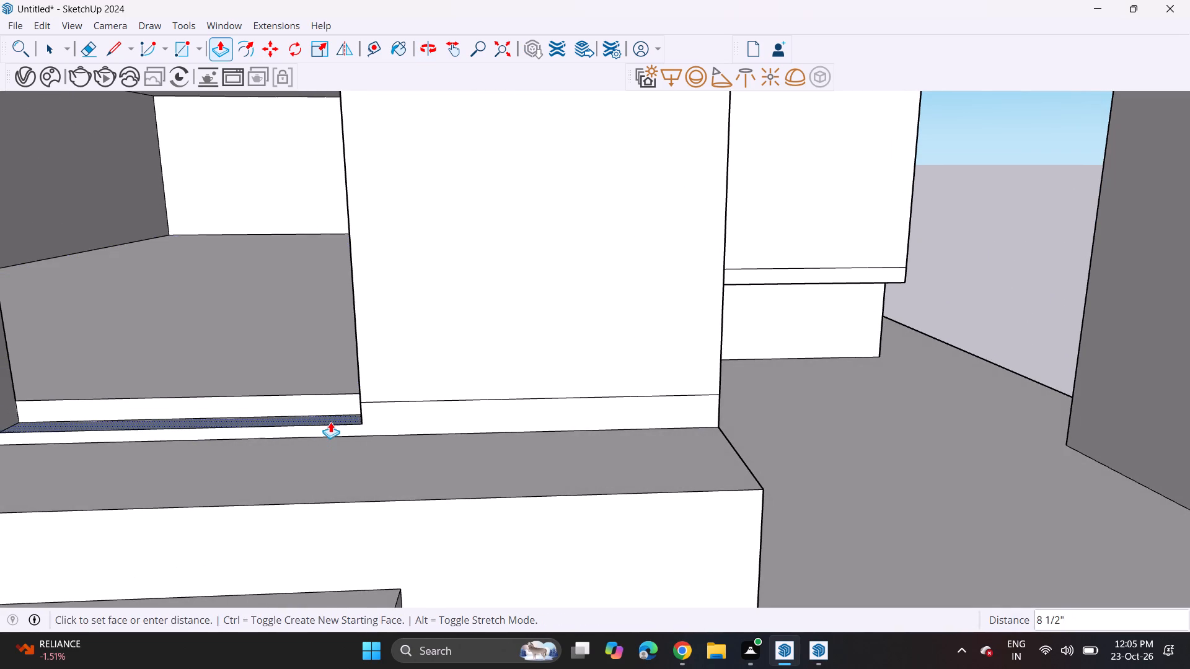
{"action": "left_click", "coordinate": [333, 431]}
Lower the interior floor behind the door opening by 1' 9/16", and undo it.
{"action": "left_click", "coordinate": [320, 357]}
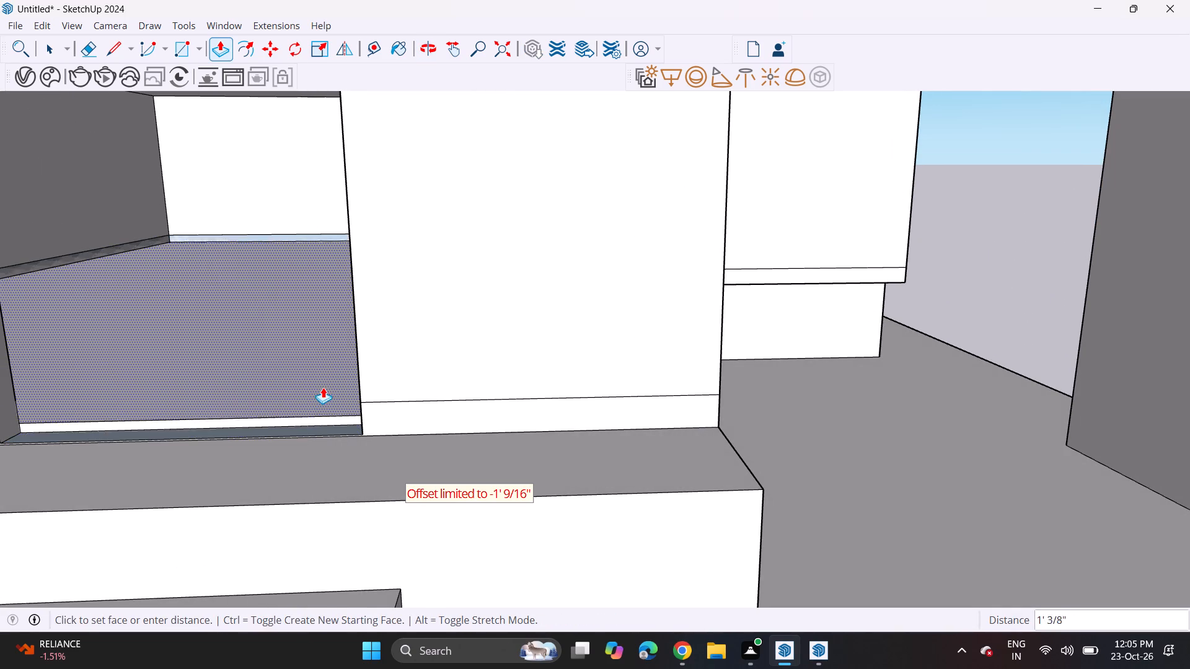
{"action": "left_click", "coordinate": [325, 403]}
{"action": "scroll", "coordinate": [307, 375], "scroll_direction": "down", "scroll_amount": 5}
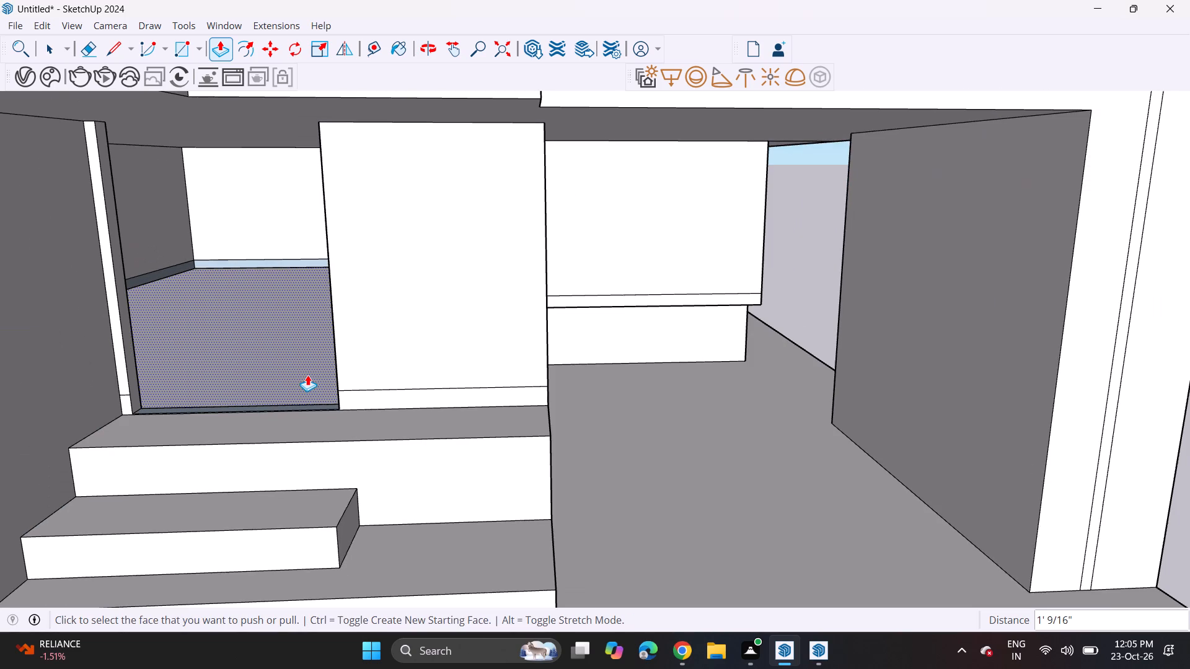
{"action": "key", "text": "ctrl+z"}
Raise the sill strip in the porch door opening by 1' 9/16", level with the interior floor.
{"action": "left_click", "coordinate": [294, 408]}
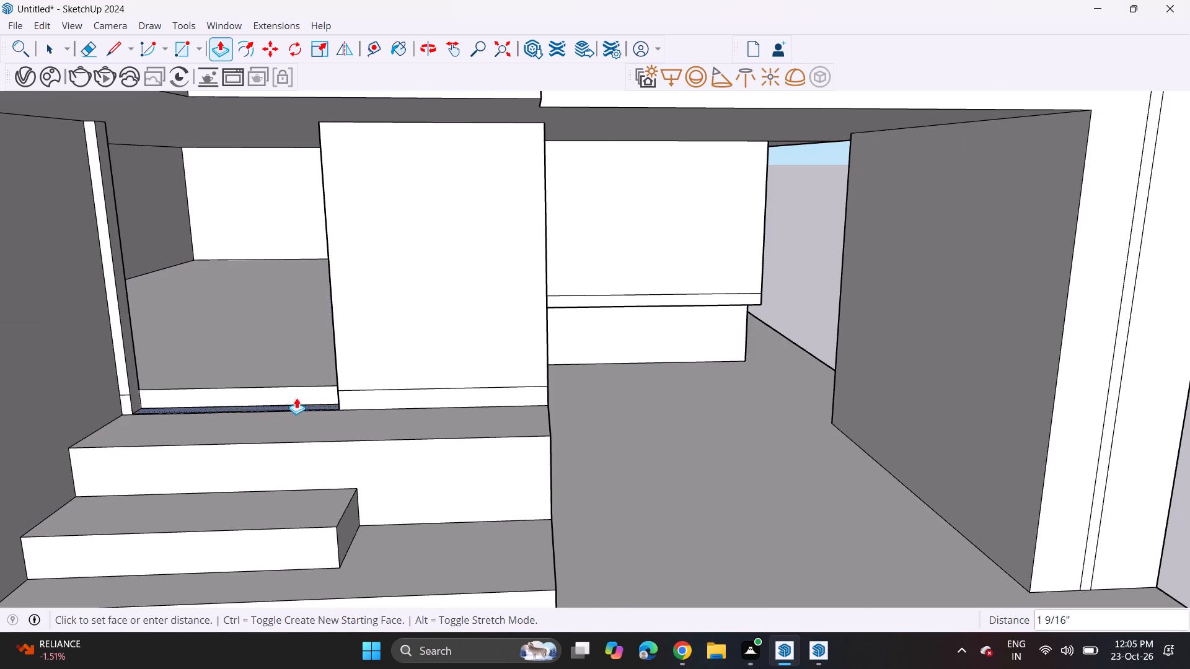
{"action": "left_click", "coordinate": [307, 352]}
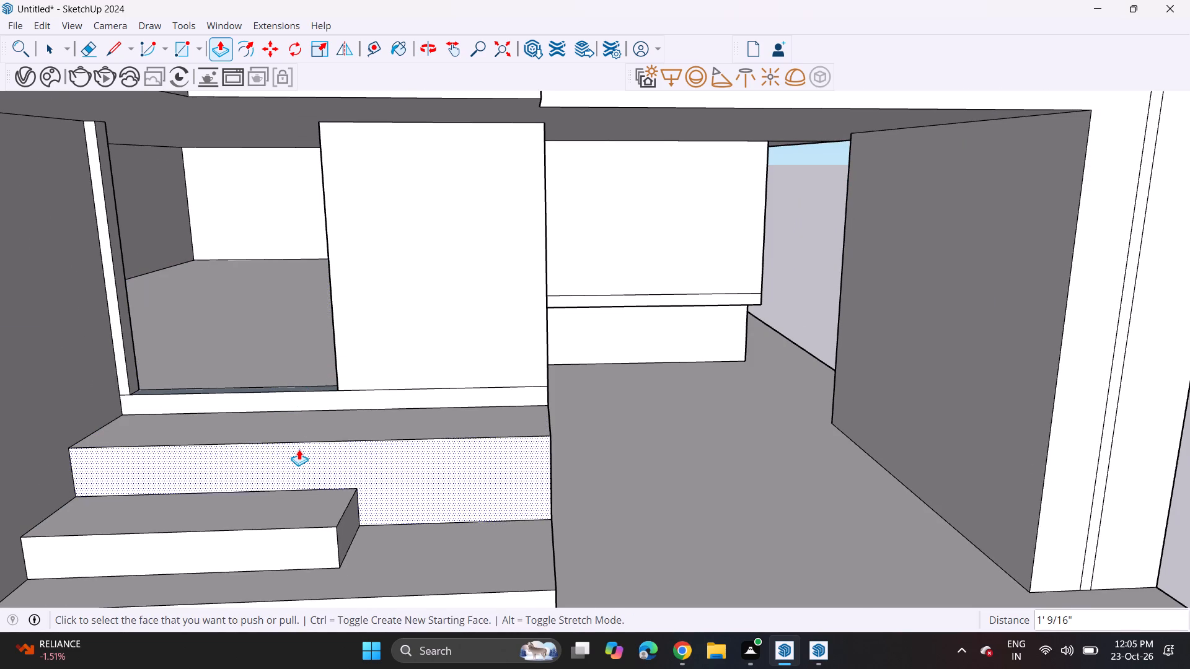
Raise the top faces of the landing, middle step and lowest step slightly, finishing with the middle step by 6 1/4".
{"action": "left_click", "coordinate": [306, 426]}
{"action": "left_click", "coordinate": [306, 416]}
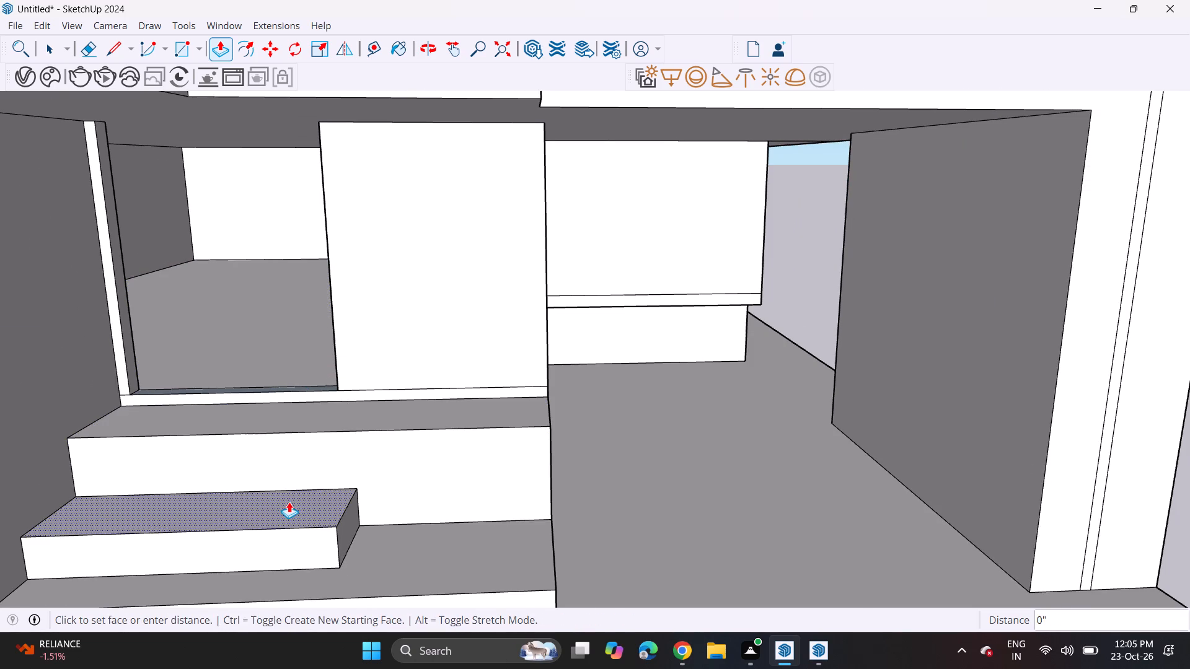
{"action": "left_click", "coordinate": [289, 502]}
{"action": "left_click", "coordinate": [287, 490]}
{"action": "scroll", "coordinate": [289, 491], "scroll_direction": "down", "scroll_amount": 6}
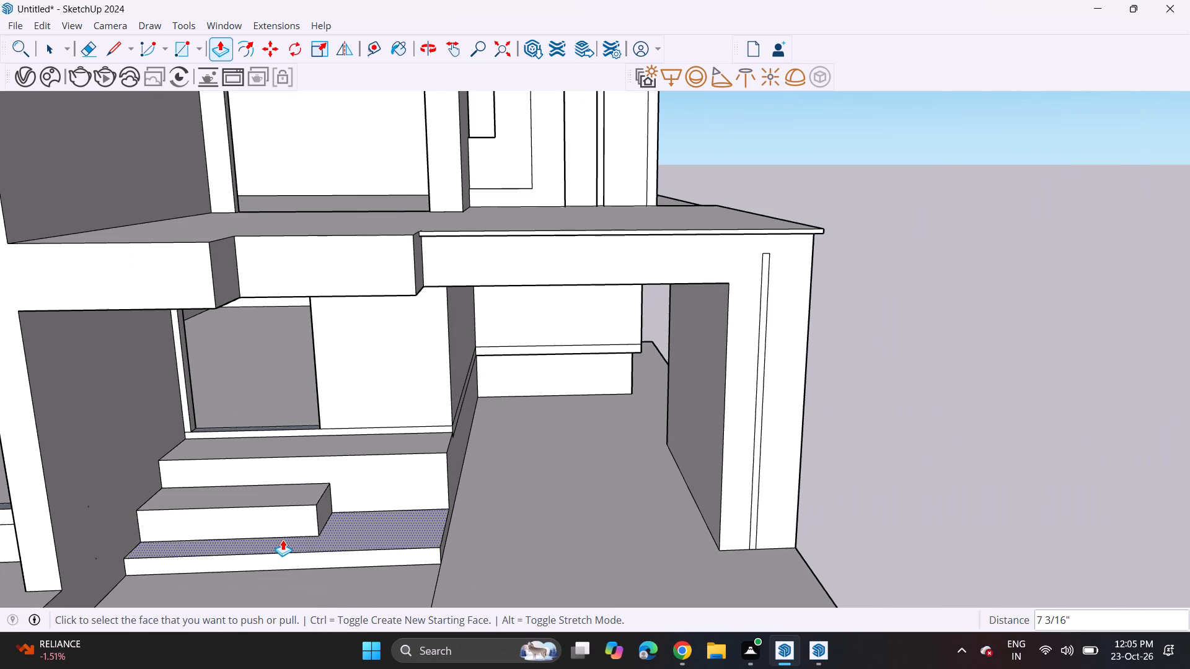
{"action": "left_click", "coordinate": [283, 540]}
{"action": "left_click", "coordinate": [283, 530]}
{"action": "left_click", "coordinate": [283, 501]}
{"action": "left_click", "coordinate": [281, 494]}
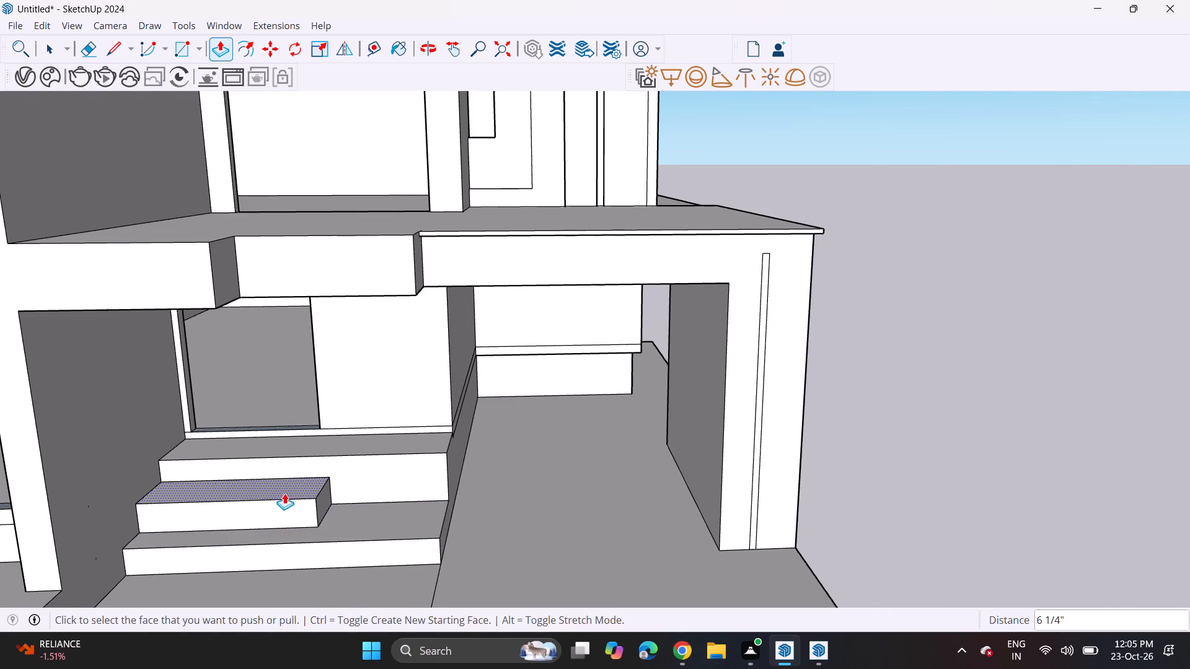
Lower the entrance step tops: lowest step by 9 1/8", middle step partway, and top landing by 1' 7 15/16".
{"action": "middle_click_drag", "start_coordinate": [444, 502], "coordinate": [485, 438]}
{"action": "scroll", "coordinate": [504, 407], "scroll_direction": "down", "scroll_amount": 7}
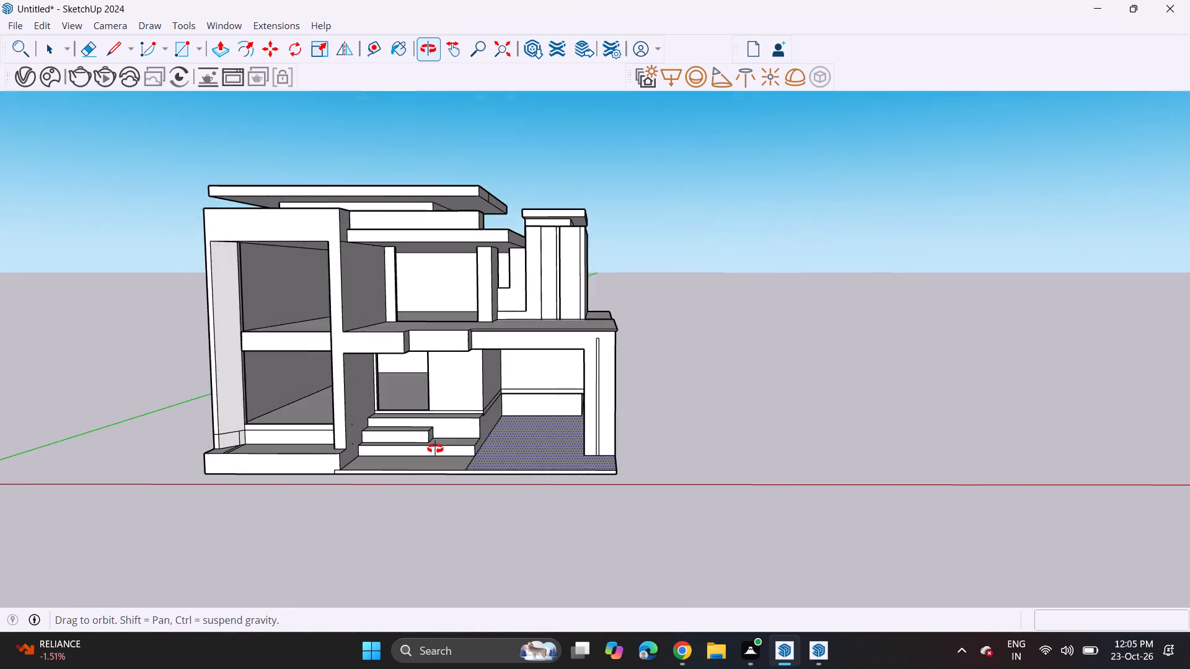
{"action": "middle_click_drag", "start_coordinate": [431, 428], "coordinate": [504, 447], "text": "shift"}
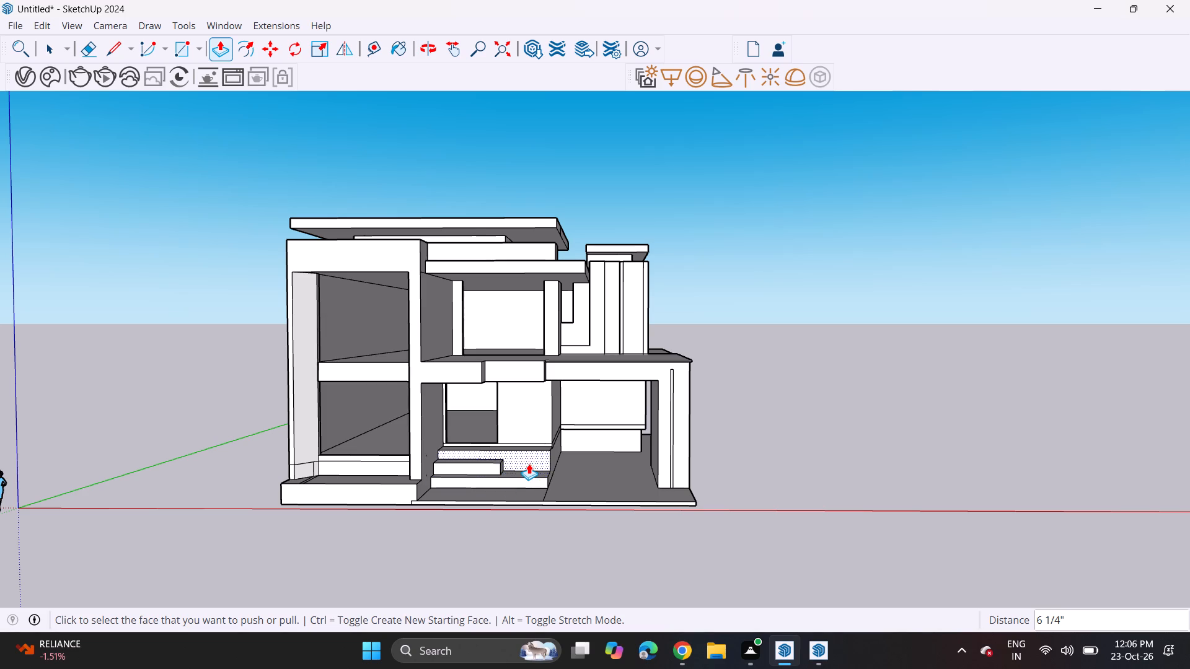
{"action": "scroll", "coordinate": [530, 463], "scroll_direction": "up", "scroll_amount": 4}
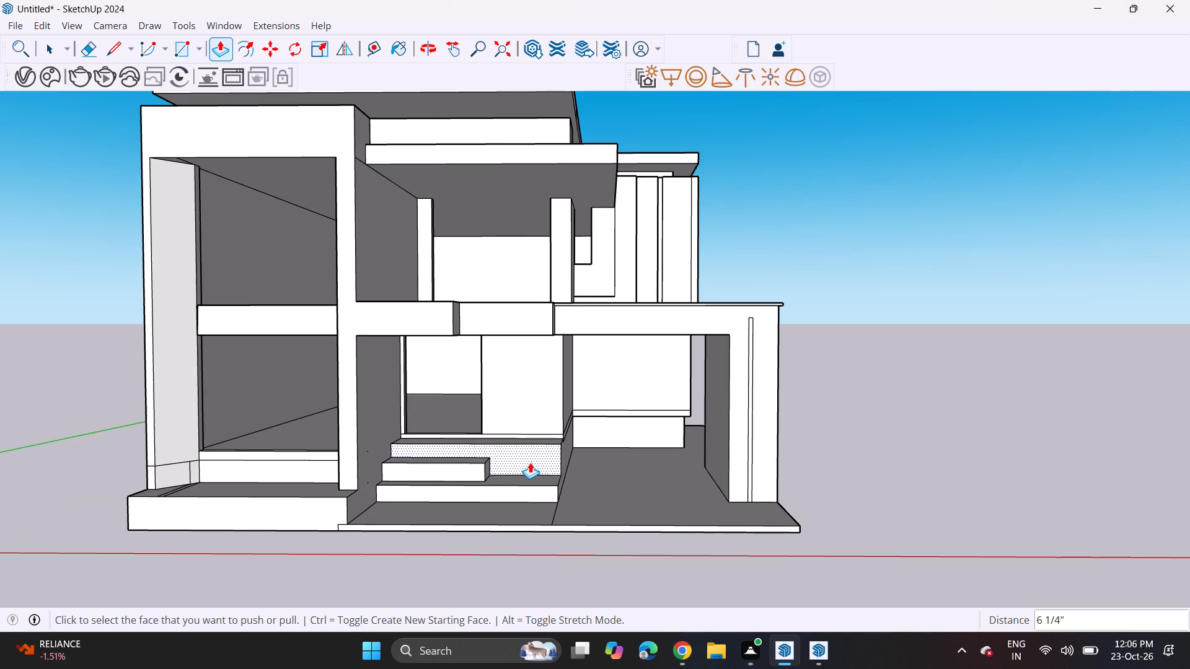
{"action": "middle_click_drag", "start_coordinate": [464, 428], "coordinate": [431, 465]}
{"action": "scroll", "coordinate": [461, 468], "scroll_direction": "up", "scroll_amount": 8}
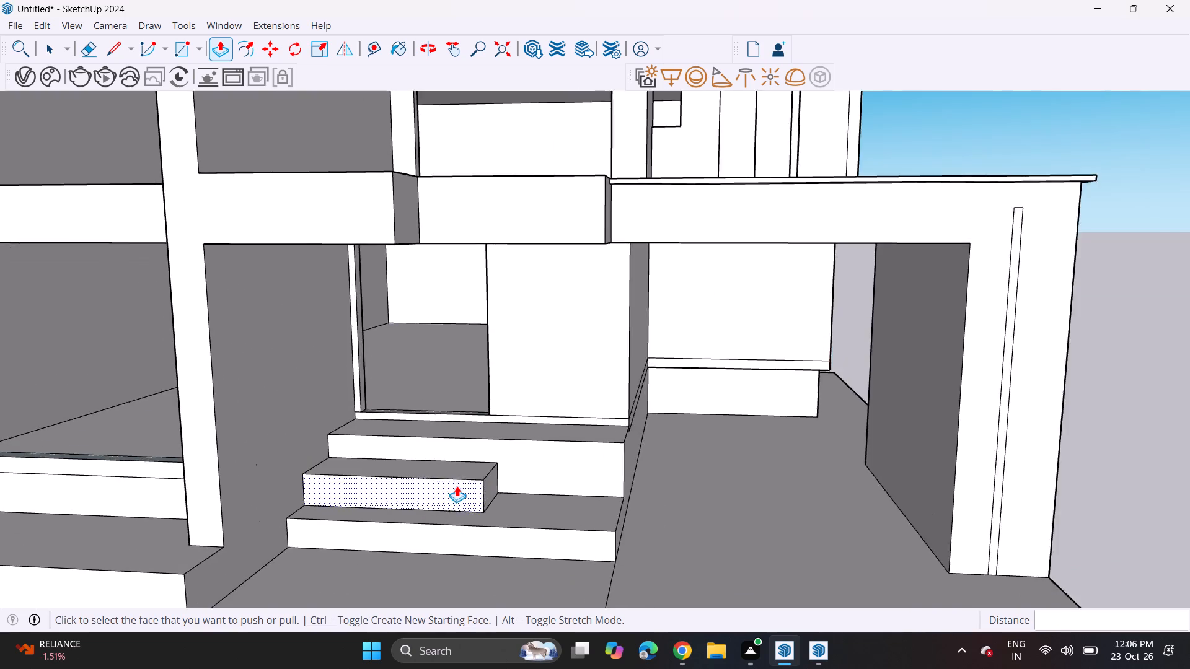
{"action": "scroll", "coordinate": [457, 486], "scroll_direction": "up", "scroll_amount": 1}
{"action": "left_click", "coordinate": [465, 521]}
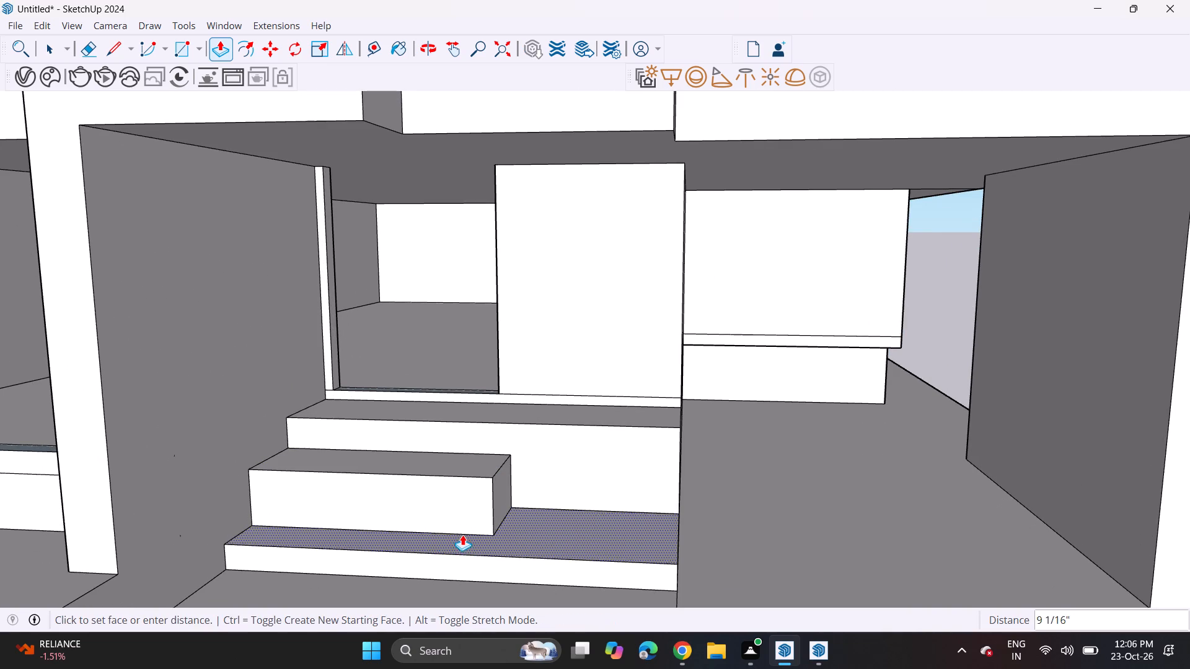
{"action": "left_click", "coordinate": [464, 535]}
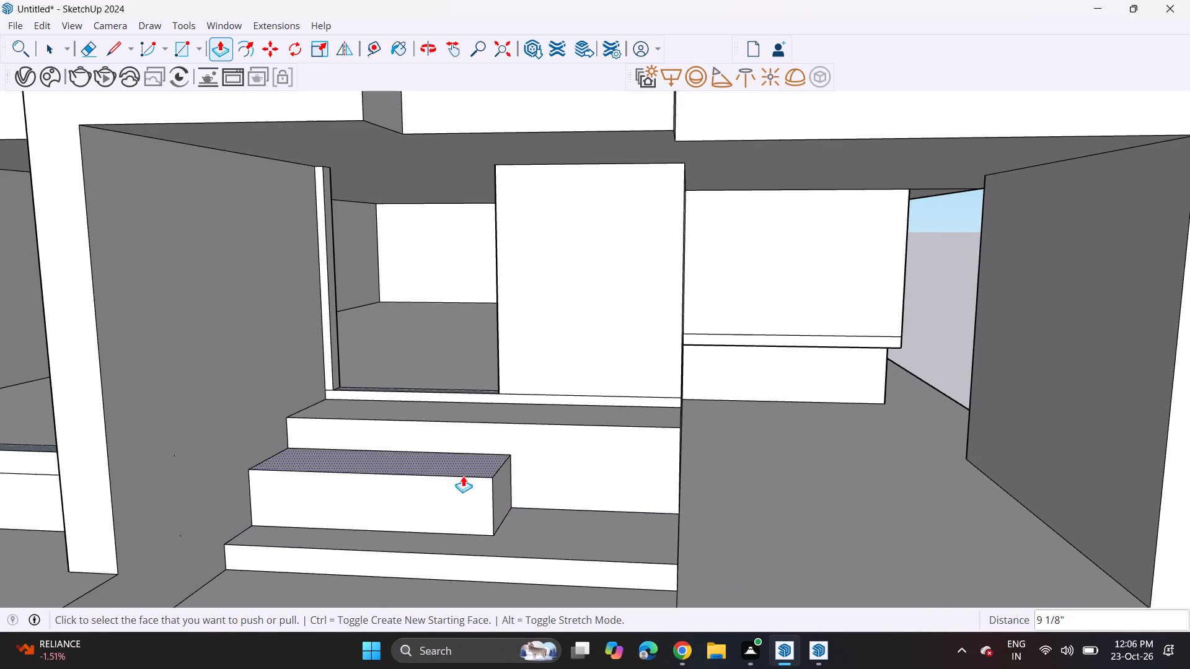
{"action": "left_click", "coordinate": [463, 476]}
{"action": "left_click", "coordinate": [465, 503]}
{"action": "left_click", "coordinate": [485, 413]}
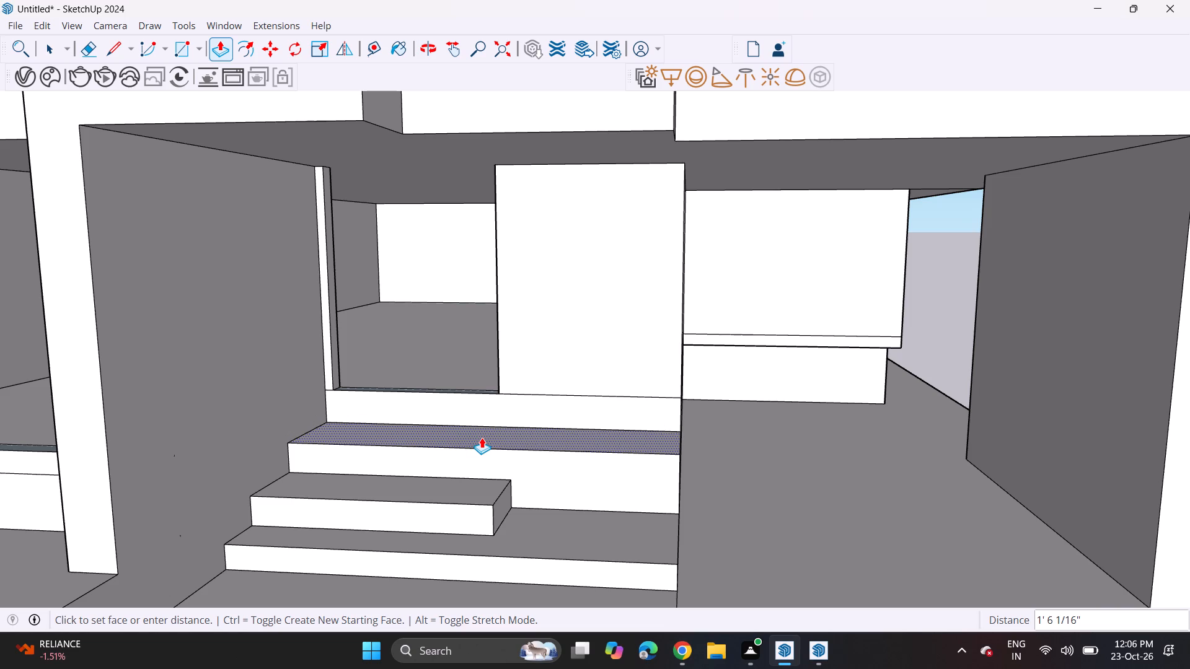
{"action": "left_click", "coordinate": [486, 440]}
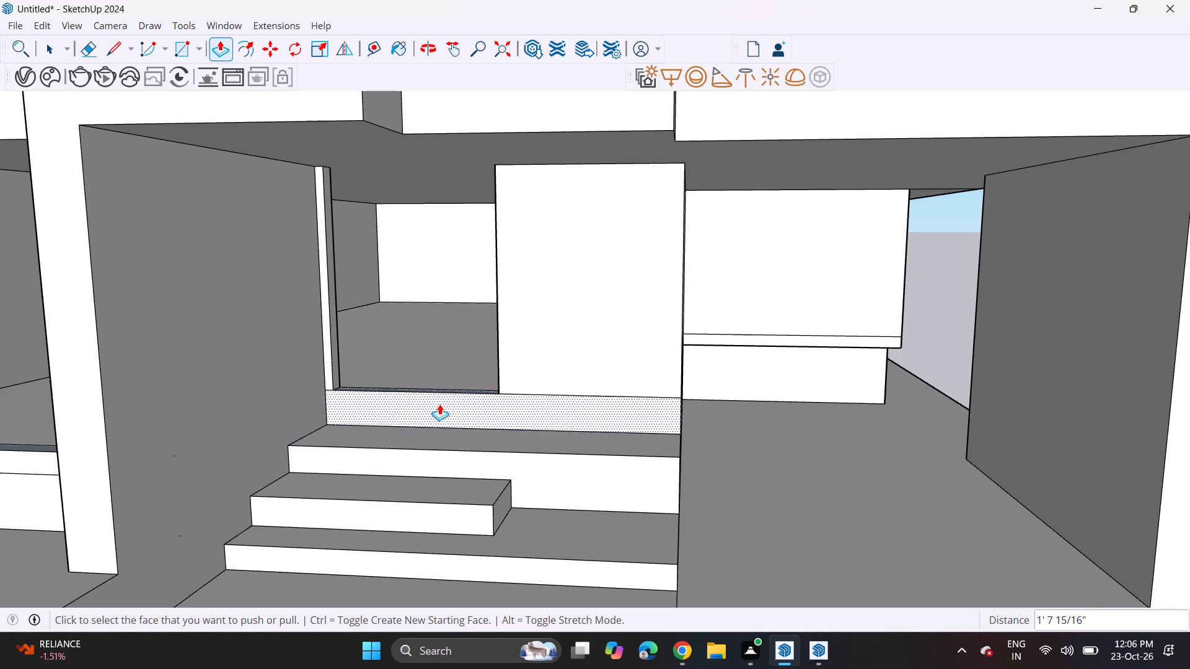
Push the sill strip in the porch door opening down about 2' 2 1/16" to the top landing's level.
{"action": "left_click", "coordinate": [438, 392]}
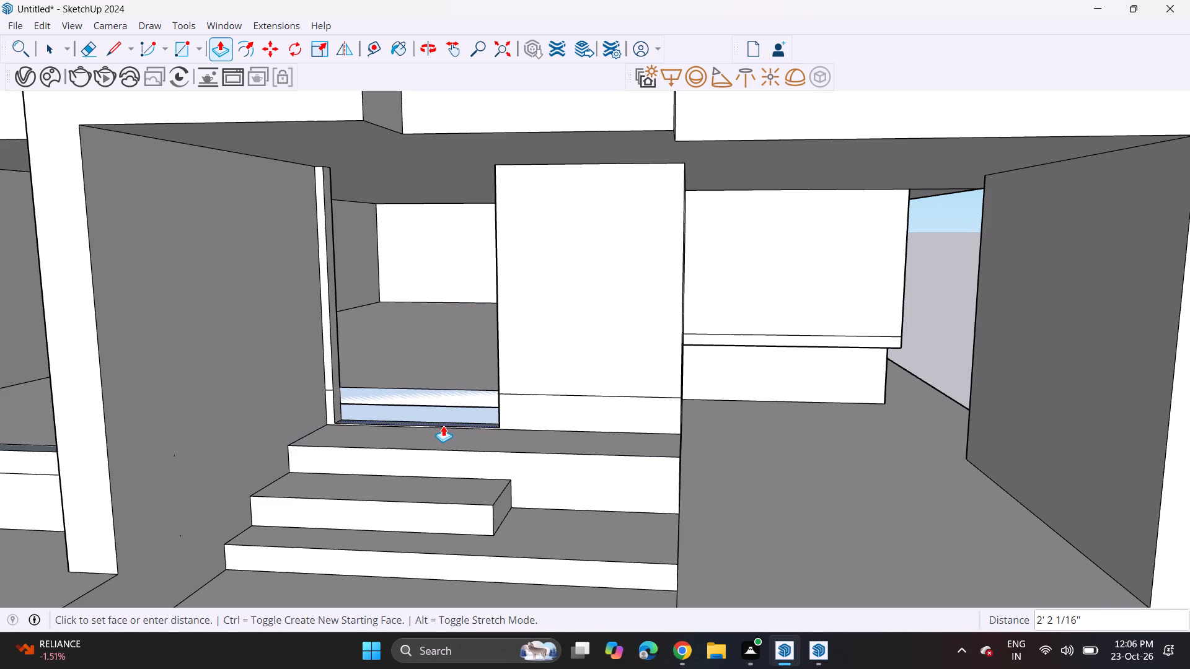
{"action": "left_click", "coordinate": [443, 426]}
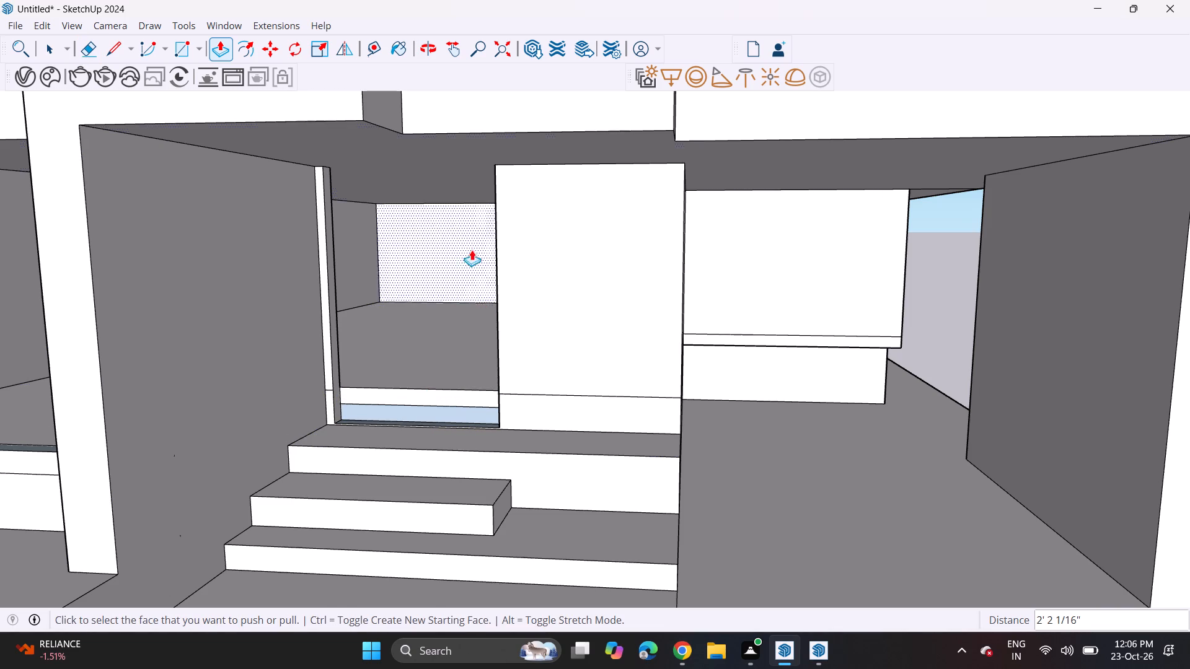
Erase the leftover horizontal base lines on the wall beside the door, the porch side wall and the rear wall.
{"action": "left_click", "coordinate": [87, 45]}
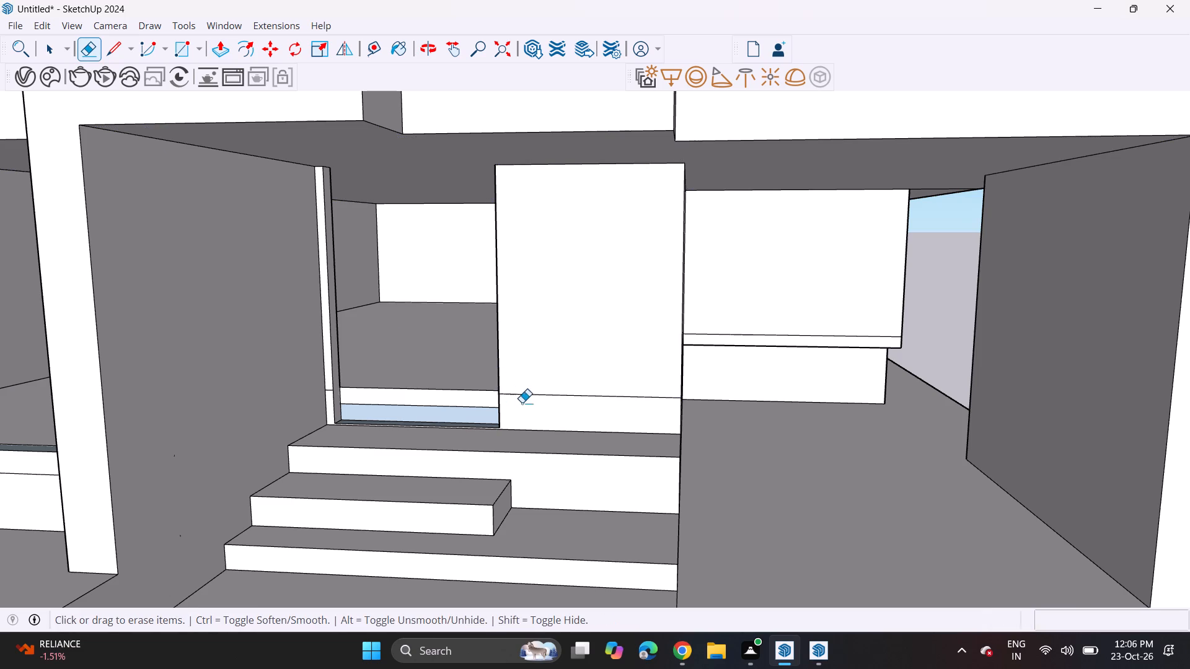
{"action": "left_click", "coordinate": [529, 397]}
{"action": "scroll", "coordinate": [521, 365], "scroll_direction": "up", "scroll_amount": 1}
{"action": "scroll", "coordinate": [521, 365], "scroll_direction": "down", "scroll_amount": 6}
{"action": "middle_click_drag", "start_coordinate": [513, 419], "coordinate": [457, 393]}
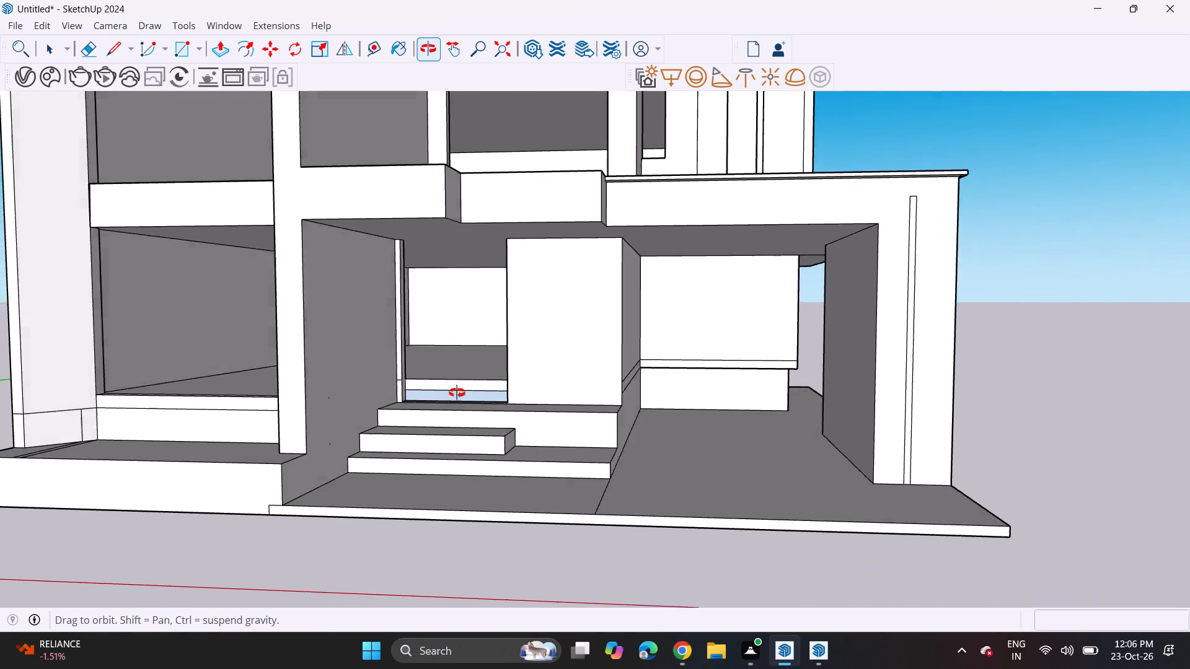
{"action": "middle_click_drag", "start_coordinate": [457, 393], "coordinate": [426, 394]}
{"action": "left_click_drag", "start_coordinate": [643, 365], "coordinate": [646, 390]}
{"action": "left_click_drag", "start_coordinate": [735, 352], "coordinate": [735, 364]}
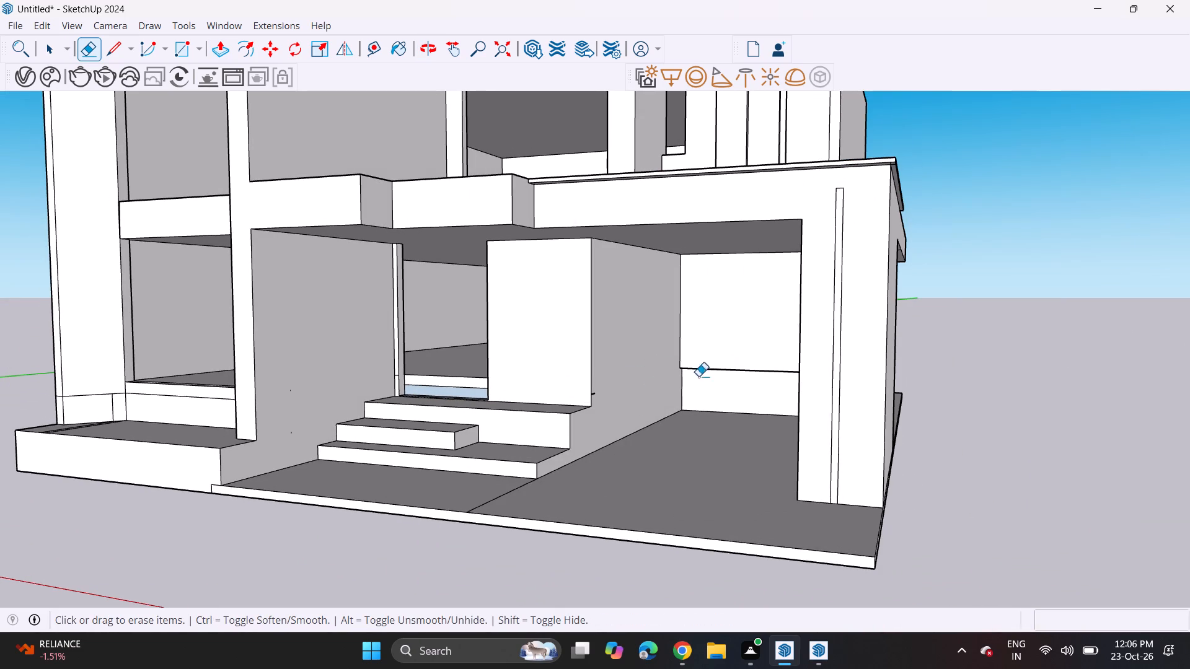
Pull the lowest entrance step's front face forward about 4 7/16".
{"action": "middle_click_drag", "start_coordinate": [570, 395], "coordinate": [658, 392]}
{"action": "scroll", "coordinate": [658, 391], "scroll_direction": "down", "scroll_amount": 3}
{"action": "middle_click_drag", "start_coordinate": [651, 378], "coordinate": [542, 390], "text": "shift"}
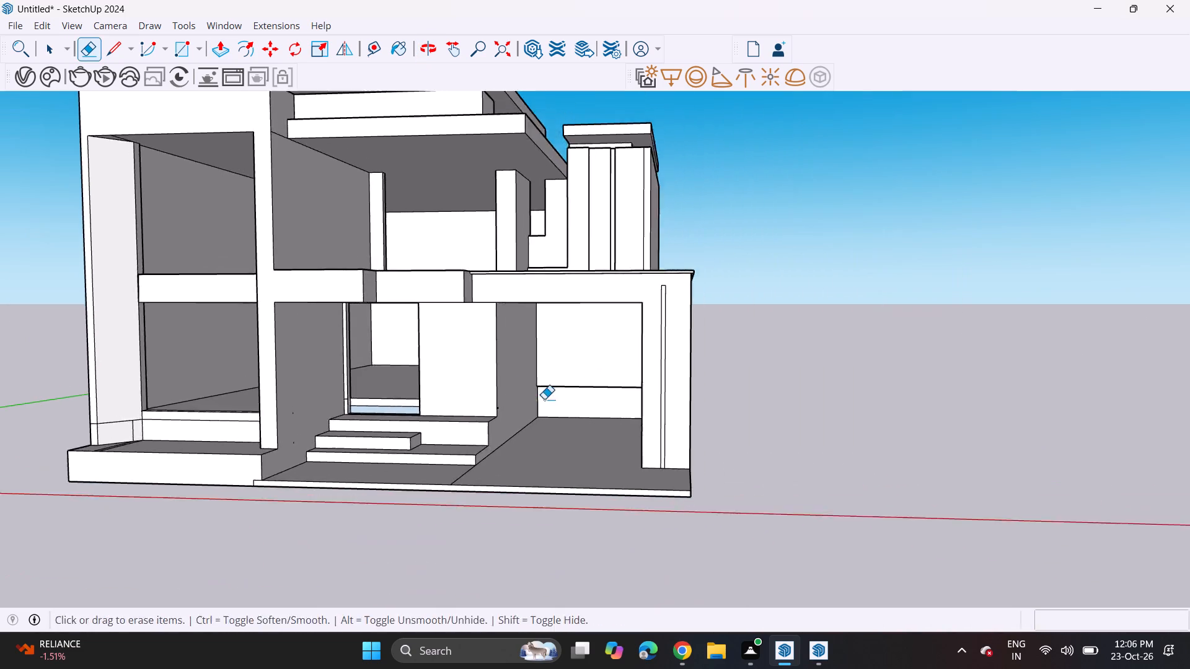
{"action": "middle_click_drag", "start_coordinate": [545, 399], "coordinate": [620, 394]}
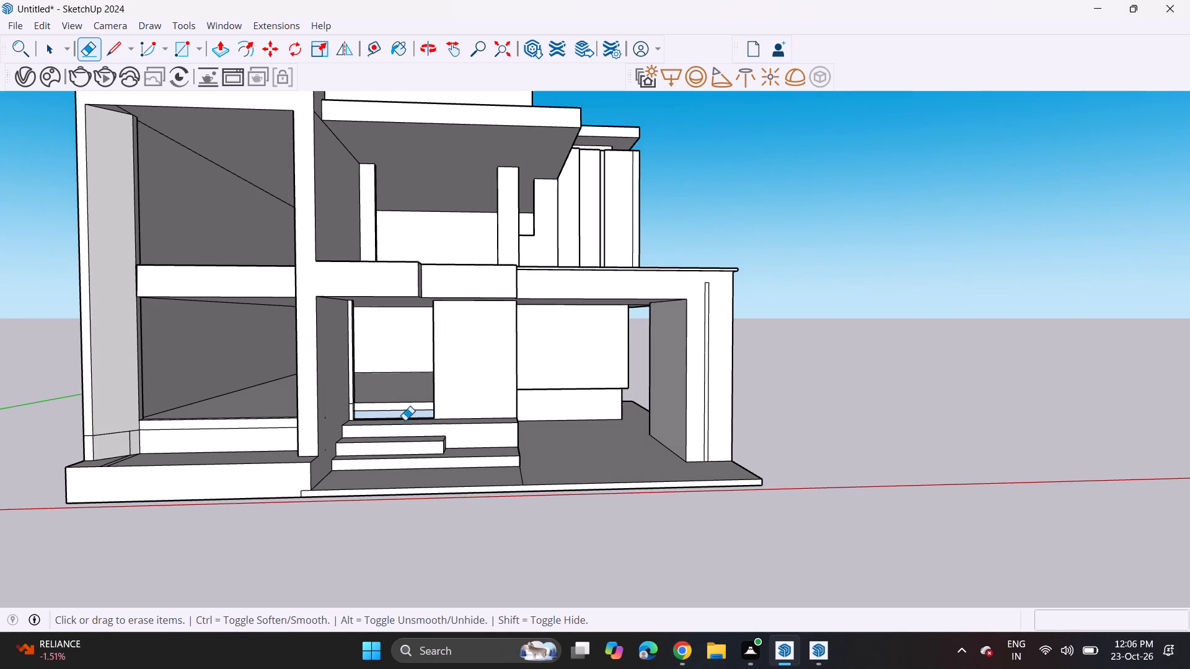
{"action": "scroll", "coordinate": [395, 413], "scroll_direction": "up", "scroll_amount": 5}
{"action": "left_click", "coordinate": [219, 47]}
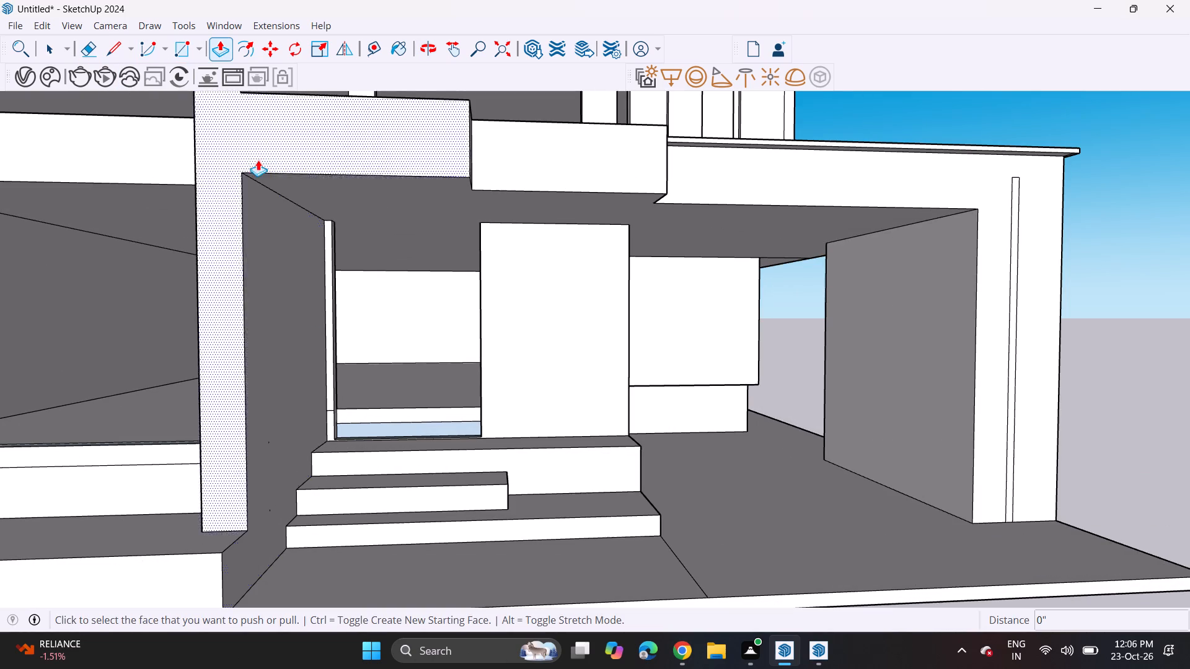
{"action": "scroll", "coordinate": [304, 334], "scroll_direction": "down", "scroll_amount": 5}
{"action": "middle_click_drag", "start_coordinate": [374, 382], "coordinate": [172, 471]}
{"action": "scroll", "coordinate": [346, 466], "scroll_direction": "up", "scroll_amount": 4}
{"action": "left_click", "coordinate": [359, 463]}
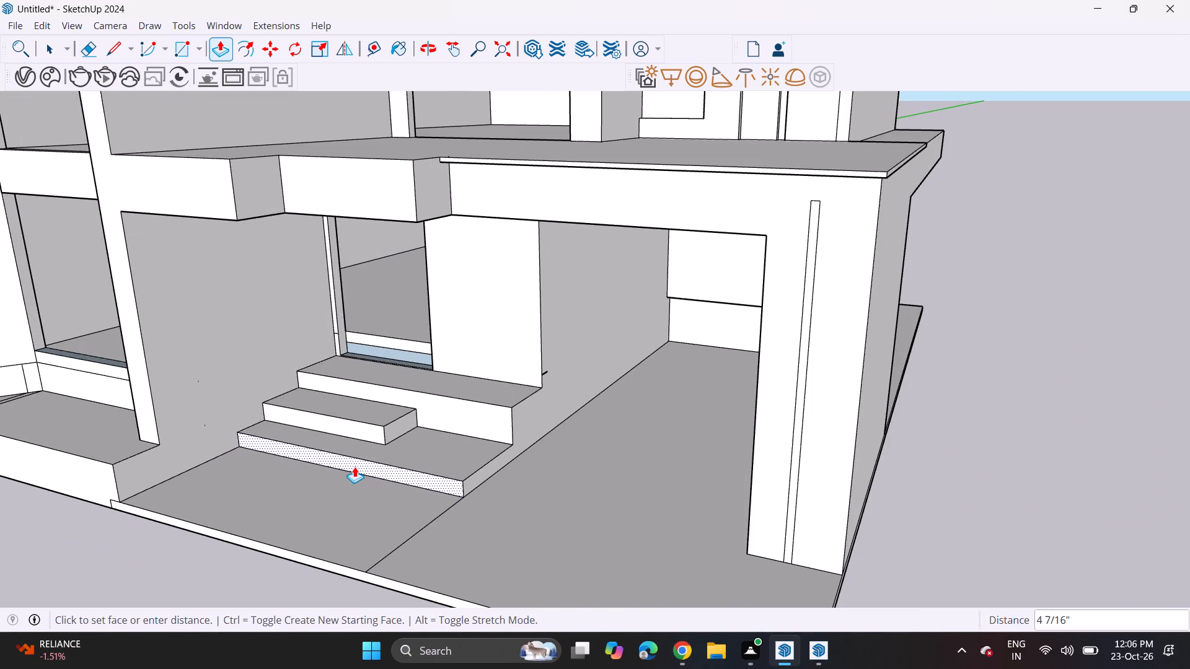
{"action": "left_click", "coordinate": [355, 466]}
Lower the lowest step's top by 6 3/4", the middle step's by 1' 2 3/4" and the top landing's by 1' 3 5/16".
{"action": "left_click", "coordinate": [381, 448]}
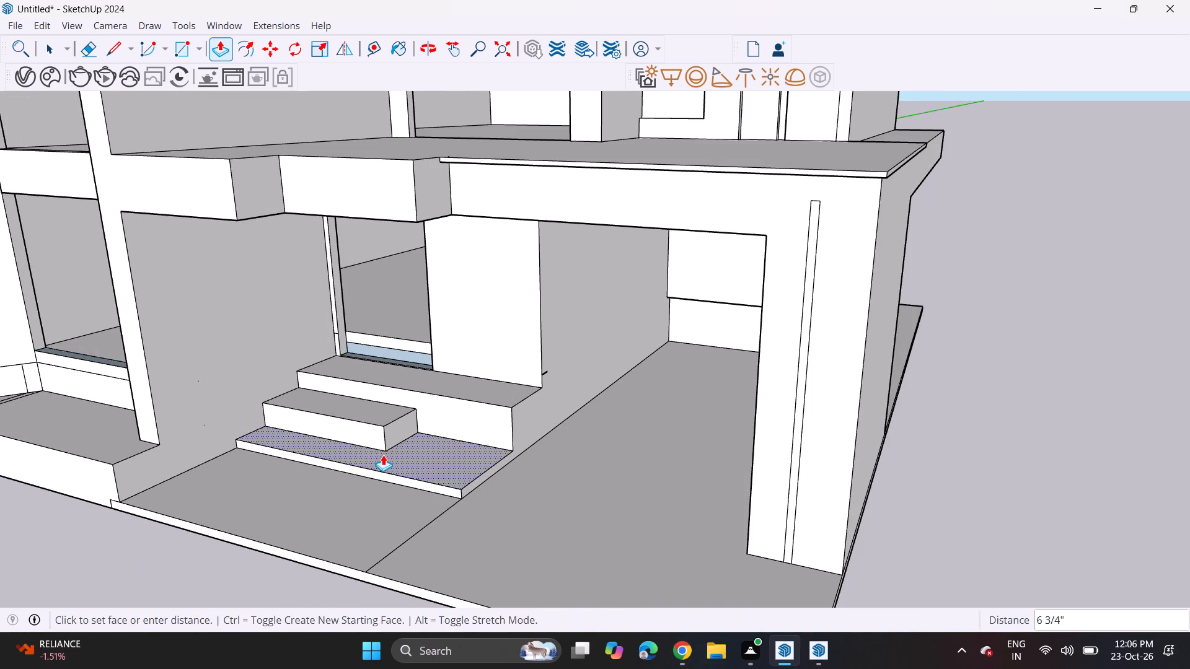
{"action": "left_click", "coordinate": [383, 455]}
{"action": "left_click", "coordinate": [382, 411]}
{"action": "left_click", "coordinate": [387, 424]}
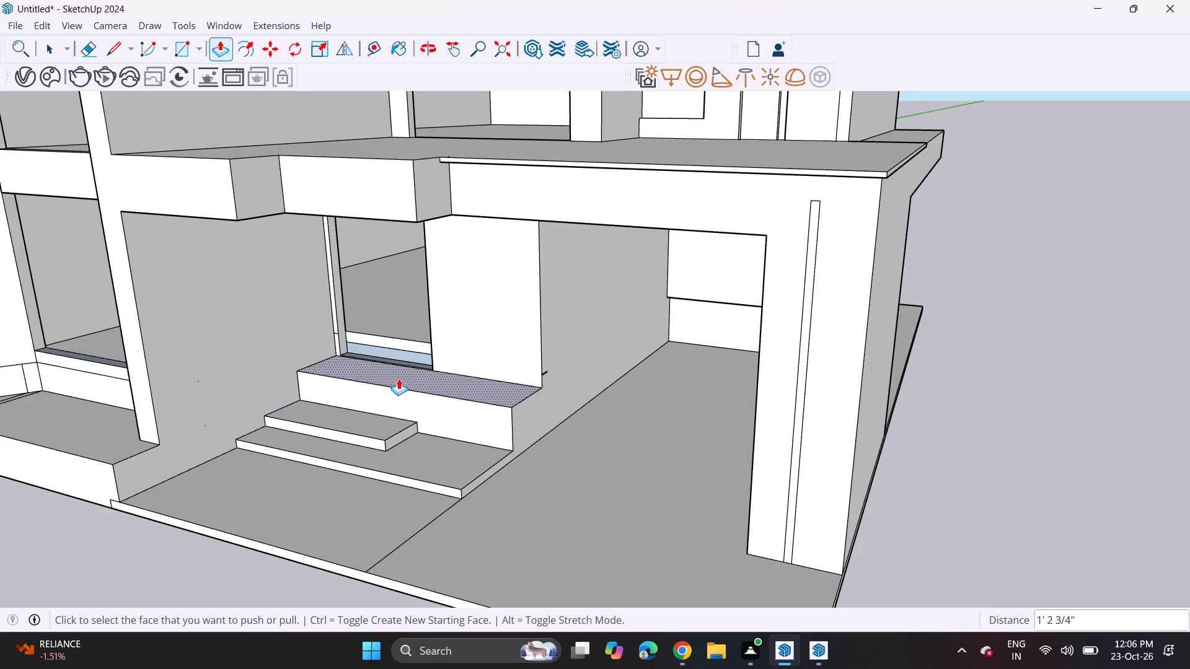
{"action": "left_click", "coordinate": [403, 383]}
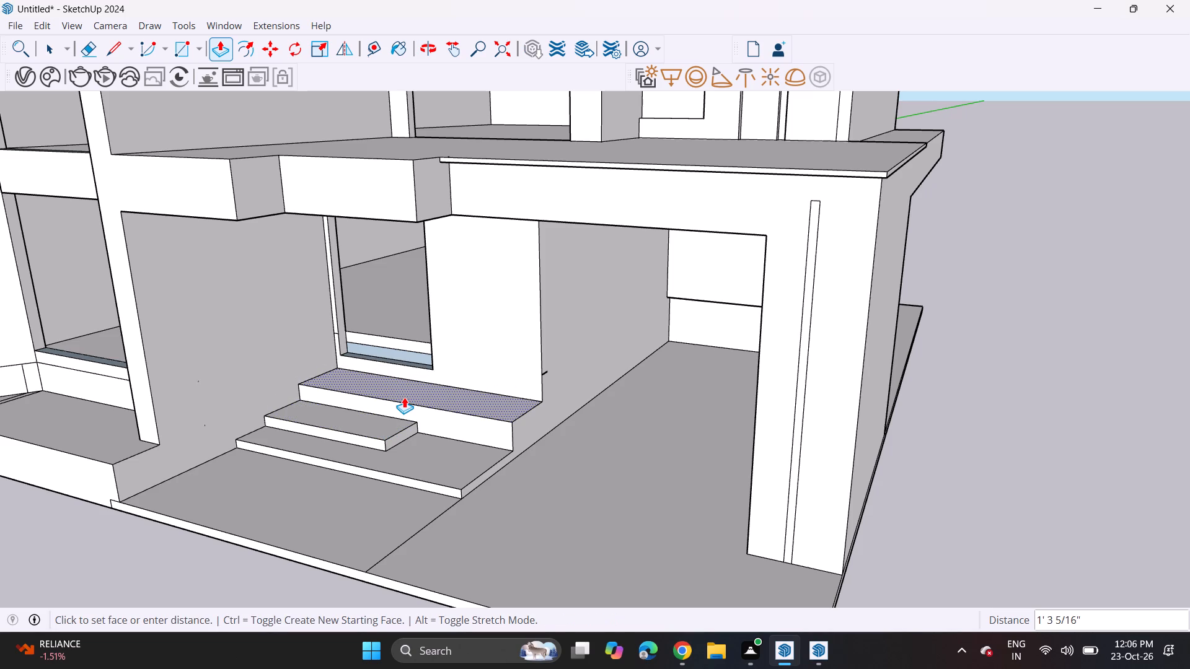
{"action": "left_click", "coordinate": [404, 397]}
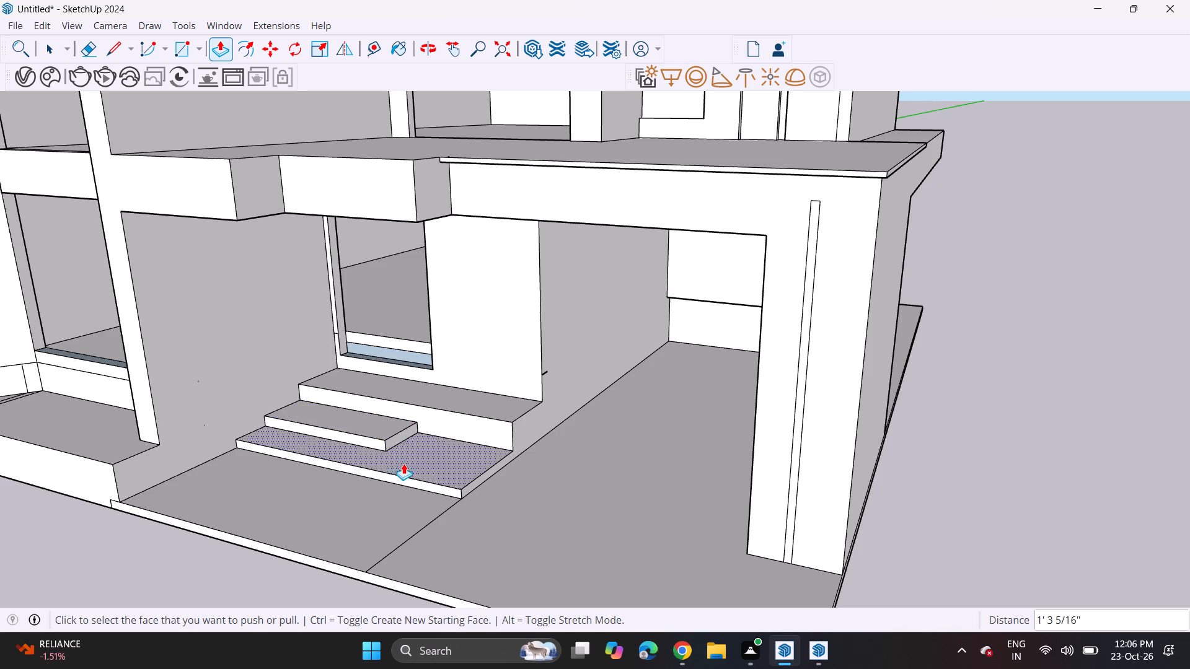
Raise the top landing's top face by 1 5/8".
{"action": "scroll", "coordinate": [399, 469], "scroll_direction": "down", "scroll_amount": 3}
{"action": "middle_click_drag", "start_coordinate": [373, 489], "coordinate": [540, 427]}
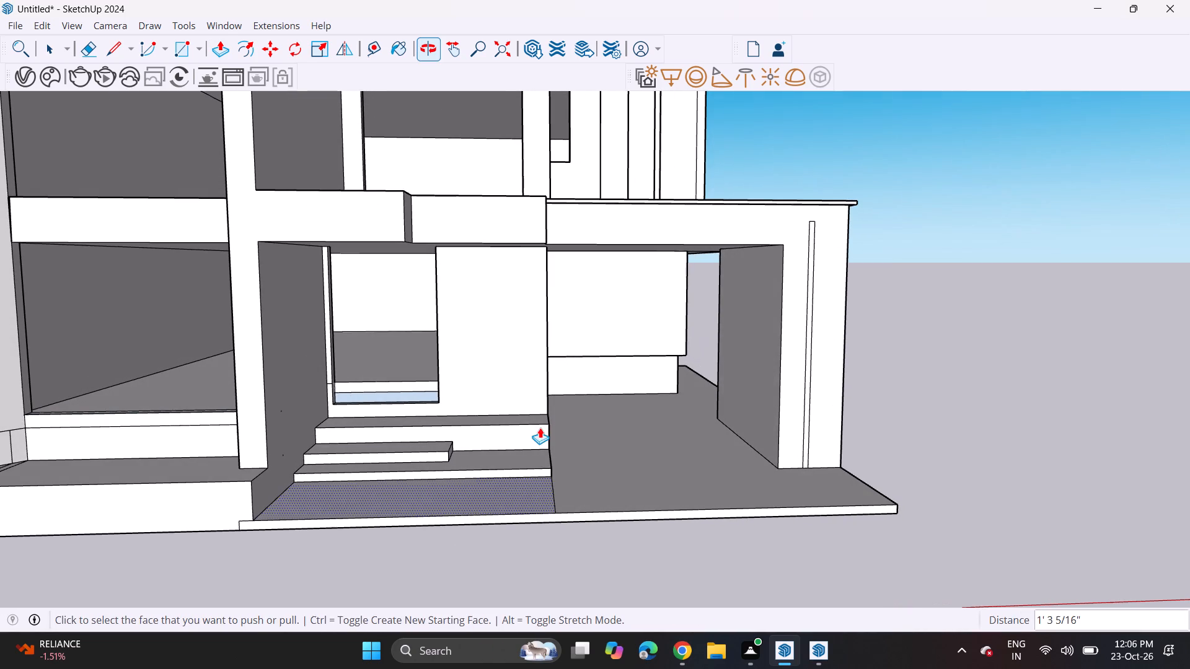
{"action": "scroll", "coordinate": [414, 418], "scroll_direction": "up", "scroll_amount": 5}
{"action": "left_click", "coordinate": [417, 418]}
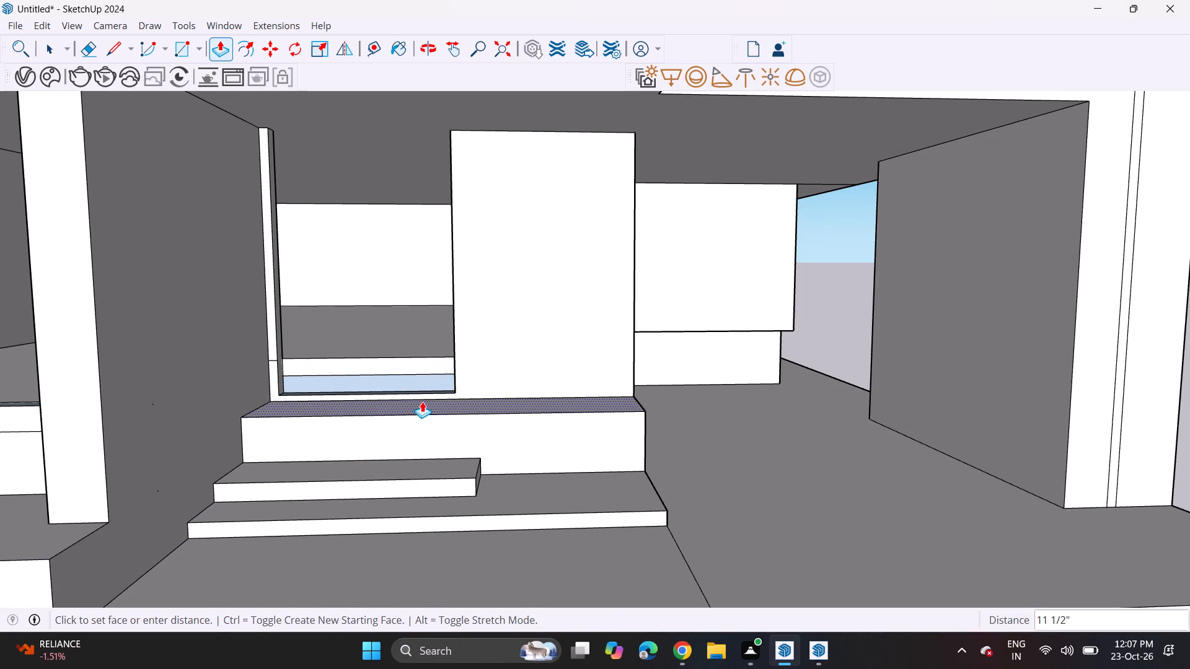
{"action": "left_click", "coordinate": [426, 416]}
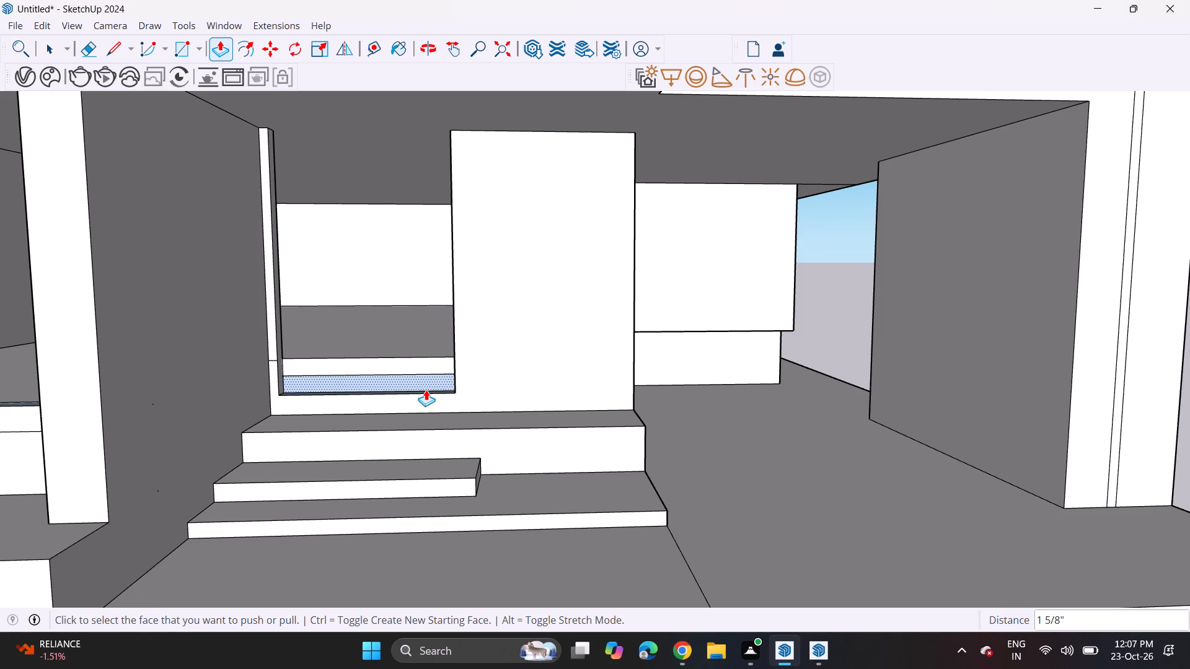
Push the sill strip in the porch door opening down 11 15/16" toward the top landing's level.
{"action": "left_click", "coordinate": [427, 392]}
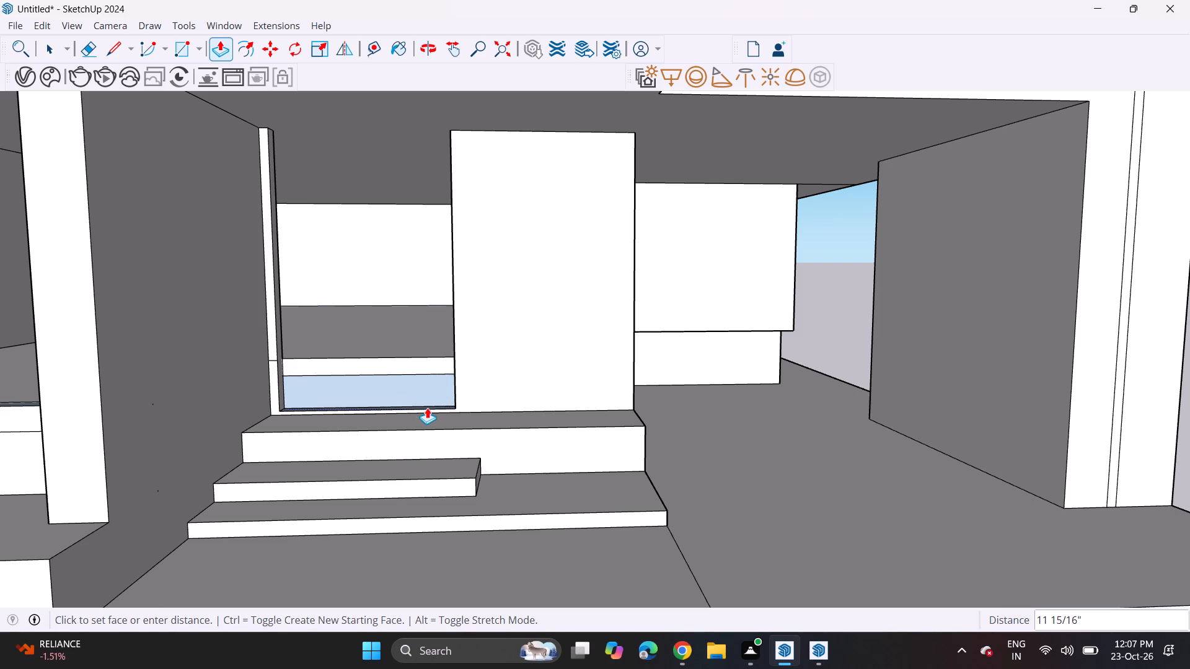
{"action": "left_click", "coordinate": [427, 408]}
Extrude the underside of the narrow wall overhang behind the porch down to the floor, filling the recess above the base.
{"action": "scroll", "coordinate": [457, 390], "scroll_direction": "down", "scroll_amount": 5}
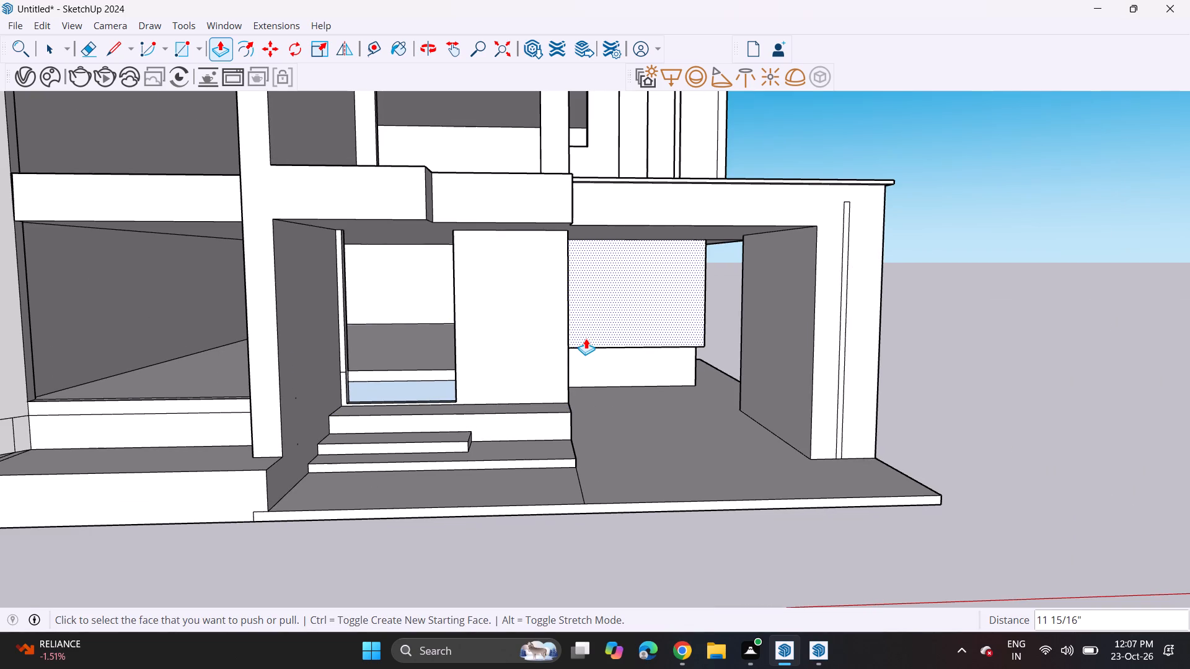
{"action": "scroll", "coordinate": [590, 341], "scroll_direction": "down", "scroll_amount": 2}
{"action": "middle_click_drag", "start_coordinate": [617, 352], "coordinate": [312, 309]}
{"action": "scroll", "coordinate": [356, 330], "scroll_direction": "up", "scroll_amount": 1}
{"action": "scroll", "coordinate": [778, 403], "scroll_direction": "up", "scroll_amount": 1}
{"action": "middle_click_drag", "start_coordinate": [785, 395], "coordinate": [684, 331]}
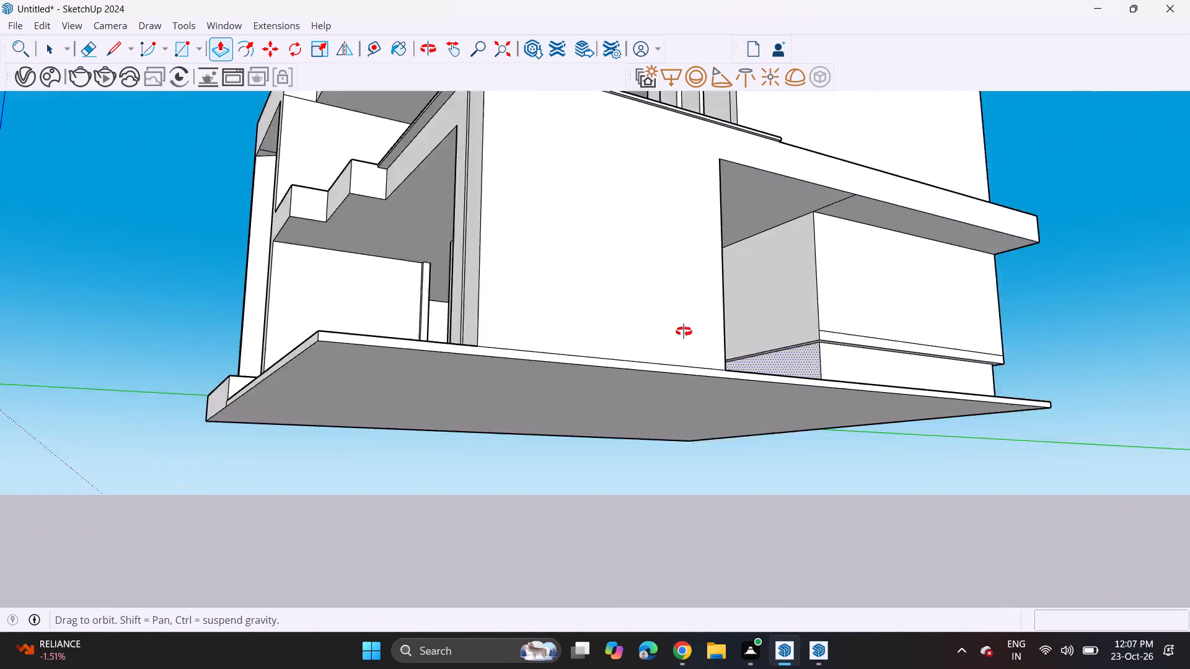
{"action": "middle_click_drag", "start_coordinate": [684, 331], "coordinate": [671, 323]}
{"action": "scroll", "coordinate": [824, 314], "scroll_direction": "up", "scroll_amount": 6}
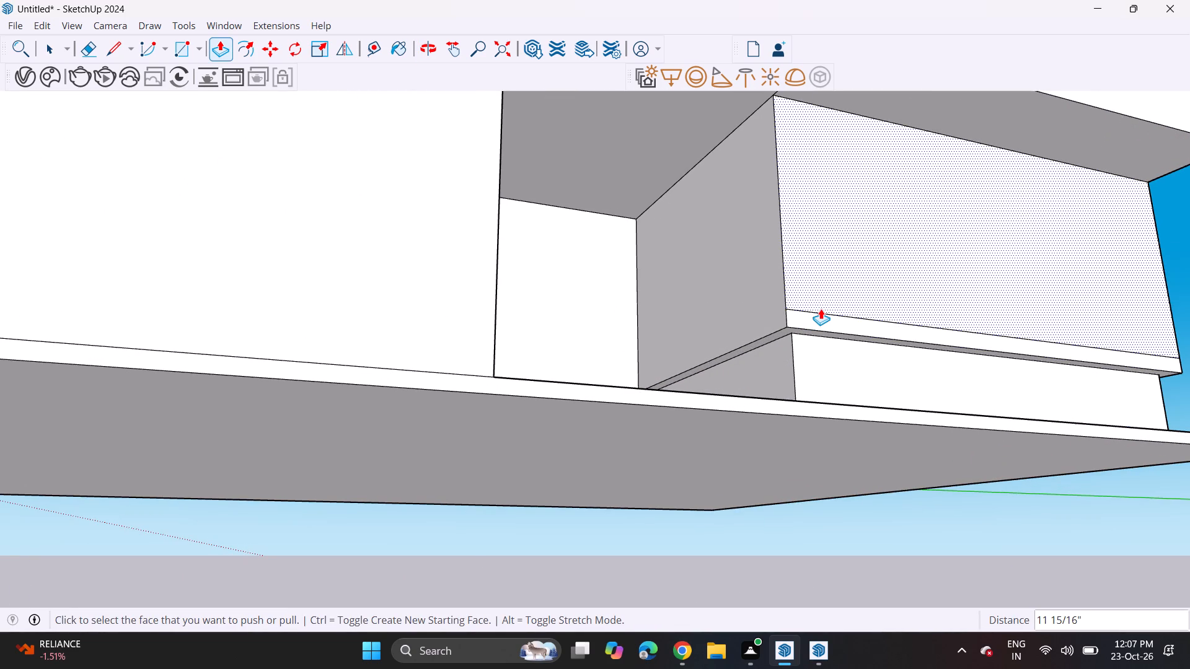
{"action": "scroll", "coordinate": [819, 313], "scroll_direction": "up", "scroll_amount": 5}
{"action": "left_click", "coordinate": [750, 343]}
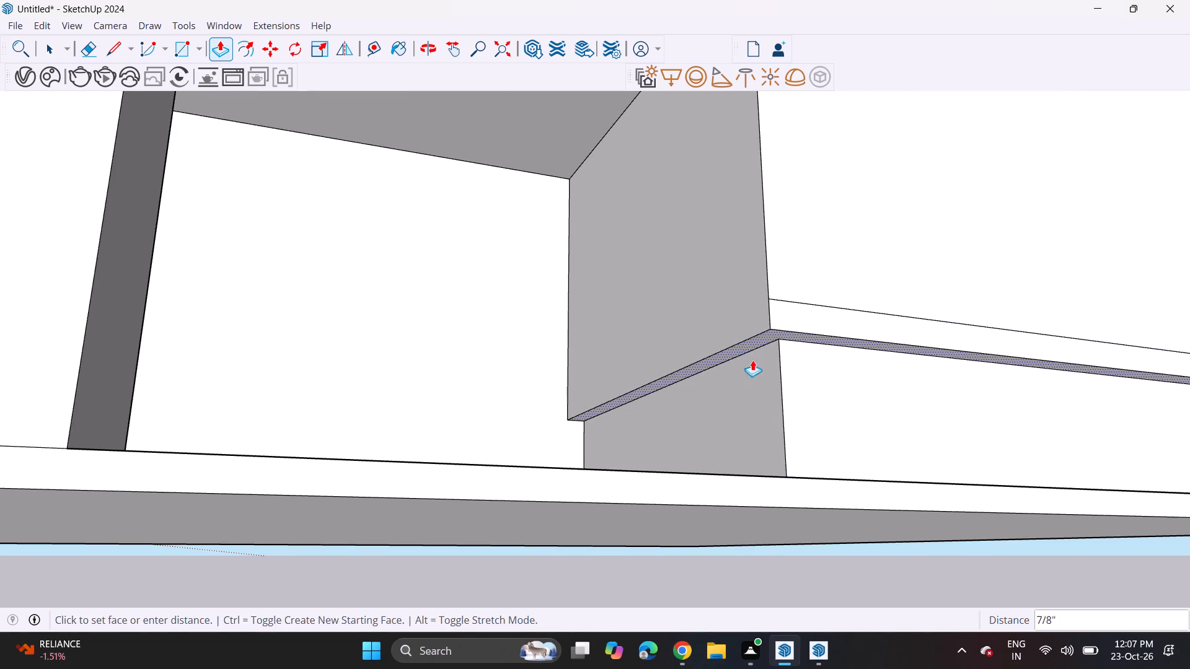
{"action": "middle_click_drag", "start_coordinate": [764, 397], "coordinate": [761, 445]}
{"action": "scroll", "coordinate": [763, 452], "scroll_direction": "up", "scroll_amount": 1}
{"action": "left_click", "coordinate": [789, 582]}
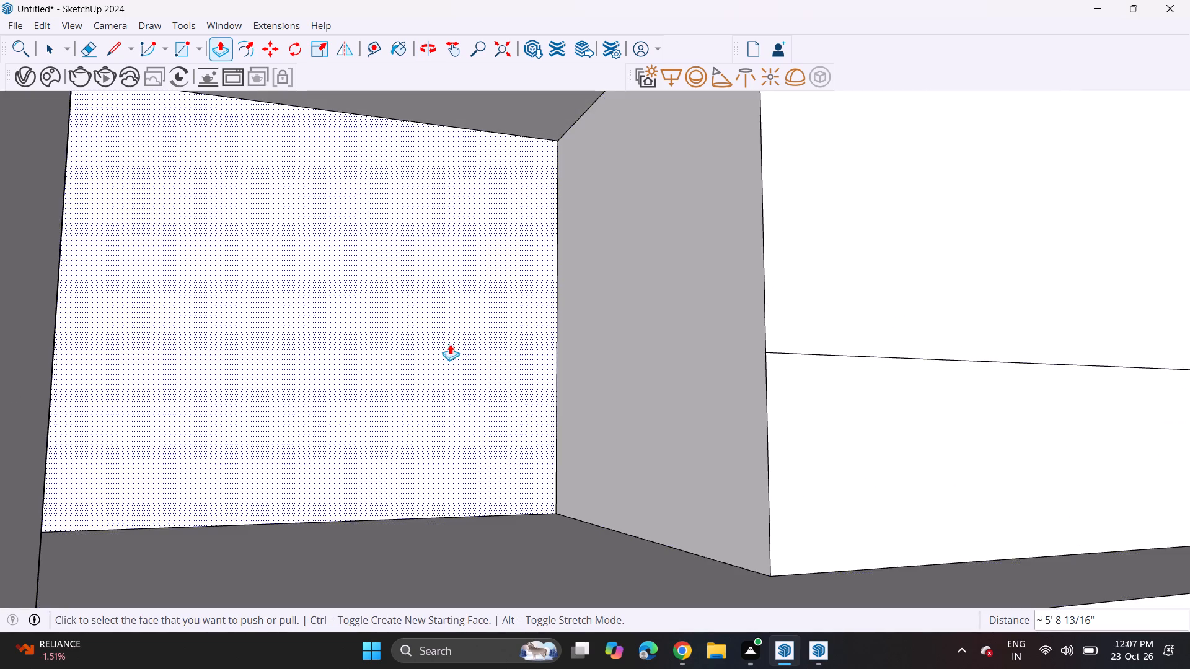
Examine the whole front elevation from several angles, including the filled porch wall, entrance steps and carport.
{"action": "scroll", "coordinate": [415, 401], "scroll_direction": "down", "scroll_amount": 6}
{"action": "middle_click_drag", "start_coordinate": [376, 436], "coordinate": [773, 446]}
{"action": "scroll", "coordinate": [734, 431], "scroll_direction": "down", "scroll_amount": 5}
{"action": "scroll", "coordinate": [690, 428], "scroll_direction": "up", "scroll_amount": 1}
{"action": "middle_click_drag", "start_coordinate": [689, 427], "coordinate": [685, 422]}
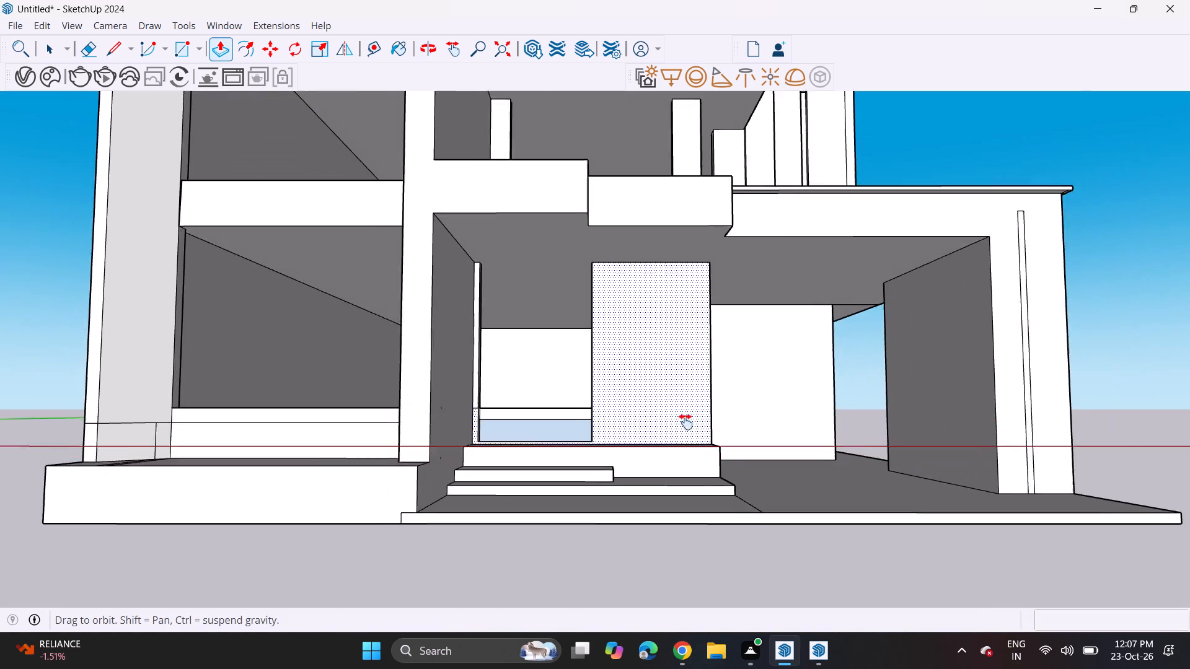
{"action": "middle_click_drag", "start_coordinate": [685, 422], "coordinate": [710, 507]}
{"action": "scroll", "coordinate": [710, 507], "scroll_direction": "up", "scroll_amount": 1}
{"action": "scroll", "coordinate": [679, 476], "scroll_direction": "down", "scroll_amount": 4}
{"action": "middle_click_drag", "start_coordinate": [653, 453], "coordinate": [610, 484]}
{"action": "scroll", "coordinate": [597, 461], "scroll_direction": "down", "scroll_amount": 2}
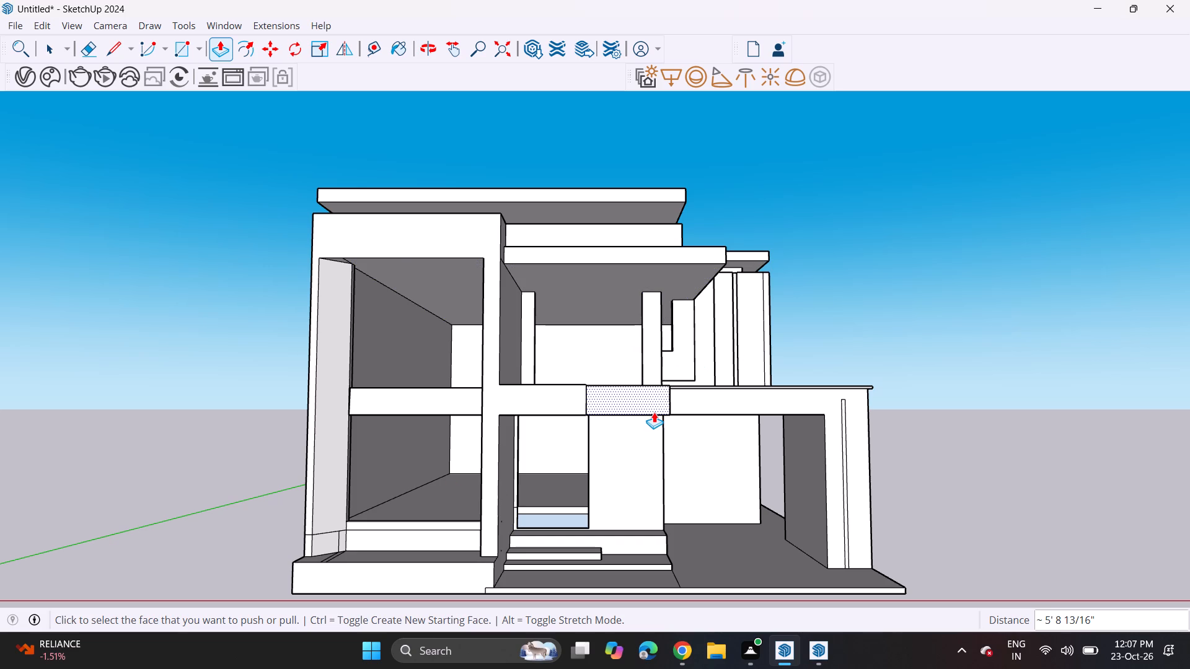
{"action": "scroll", "coordinate": [670, 431], "scroll_direction": "down", "scroll_amount": 2}
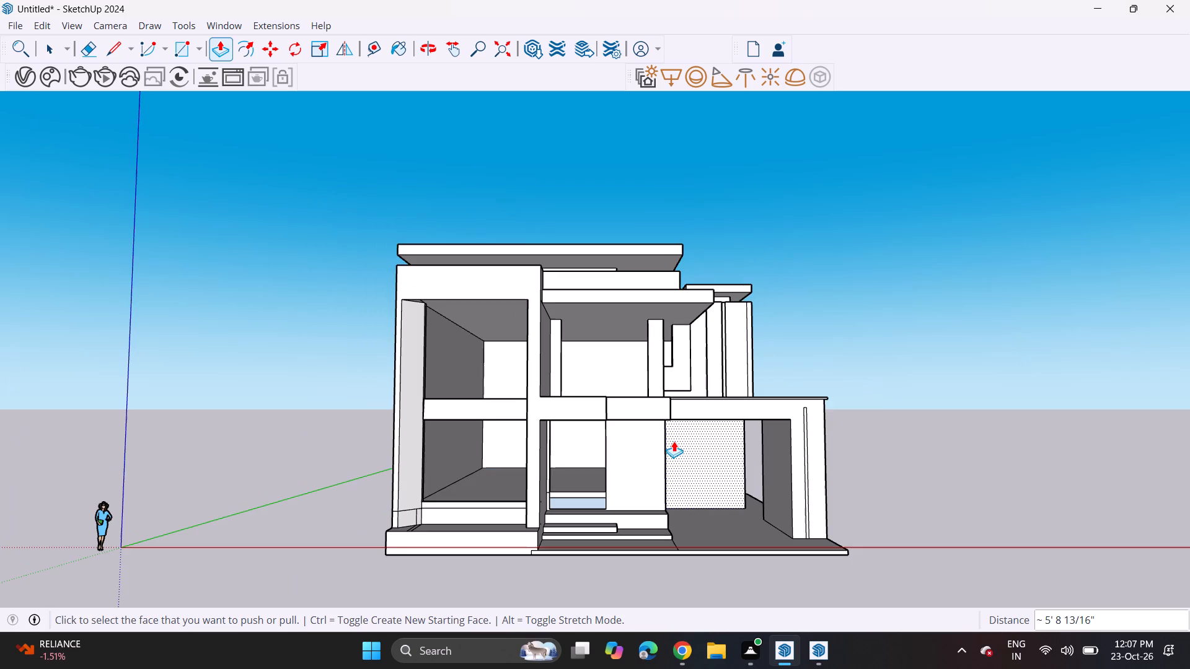
{"action": "middle_click_drag", "start_coordinate": [674, 432], "coordinate": [581, 421]}
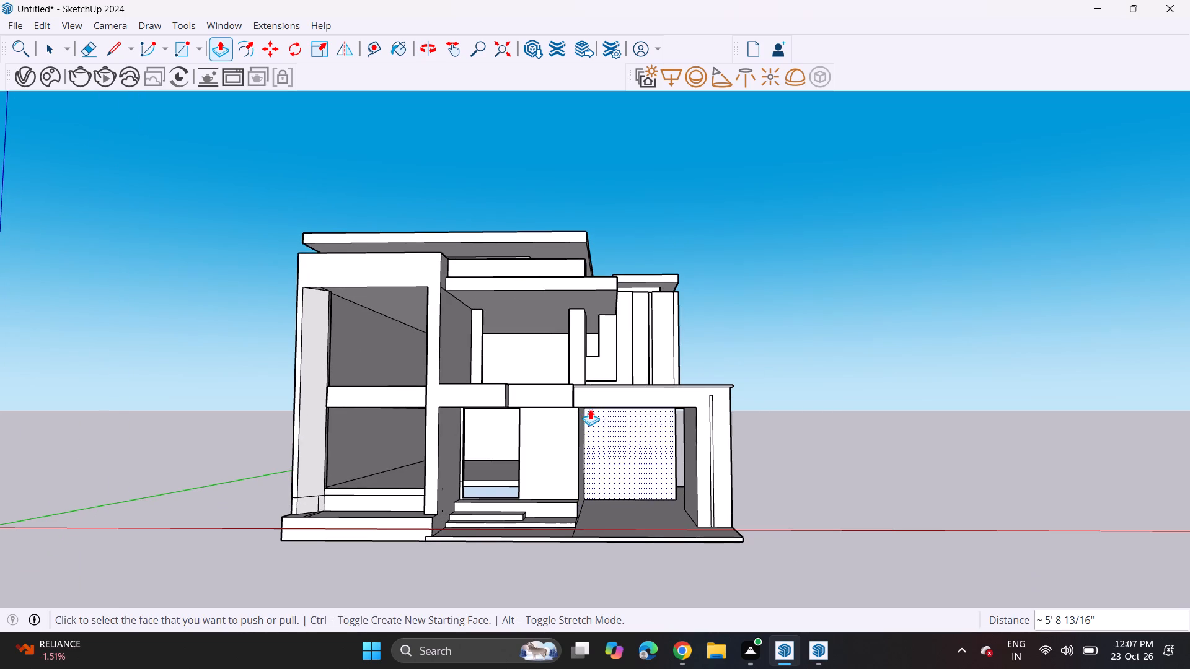
{"action": "middle_click_drag", "start_coordinate": [674, 387], "coordinate": [697, 391]}
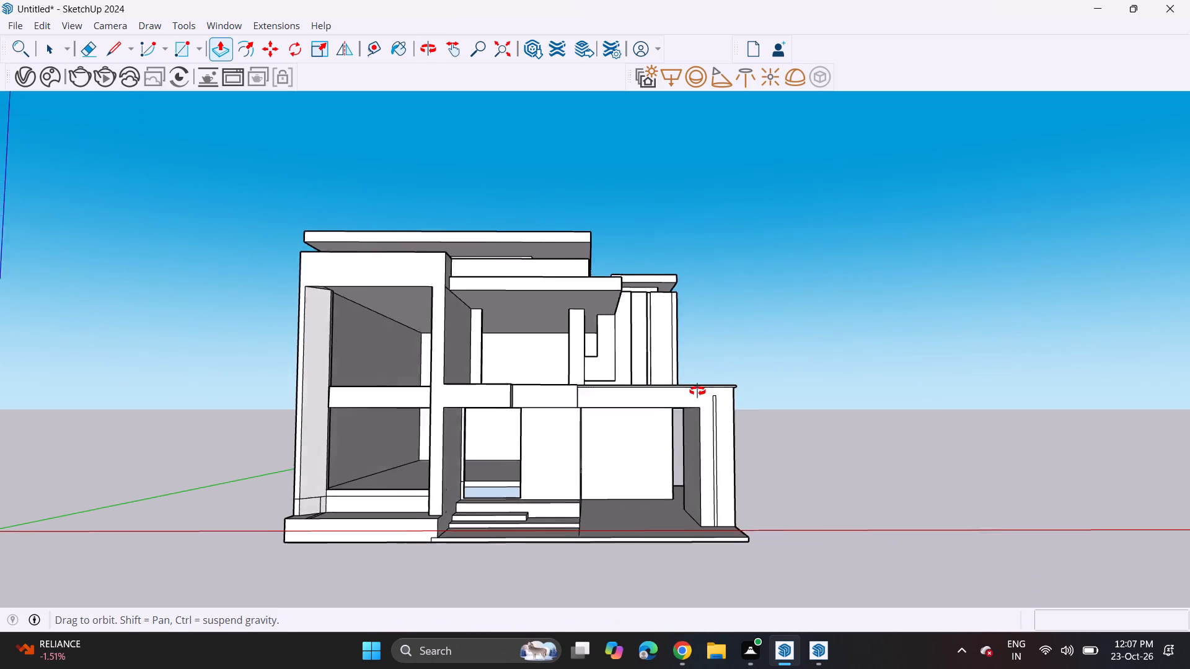
{"action": "middle_click_drag", "start_coordinate": [697, 391], "coordinate": [713, 400]}
{"action": "middle_click", "coordinate": [702, 451], "text": "shift"}
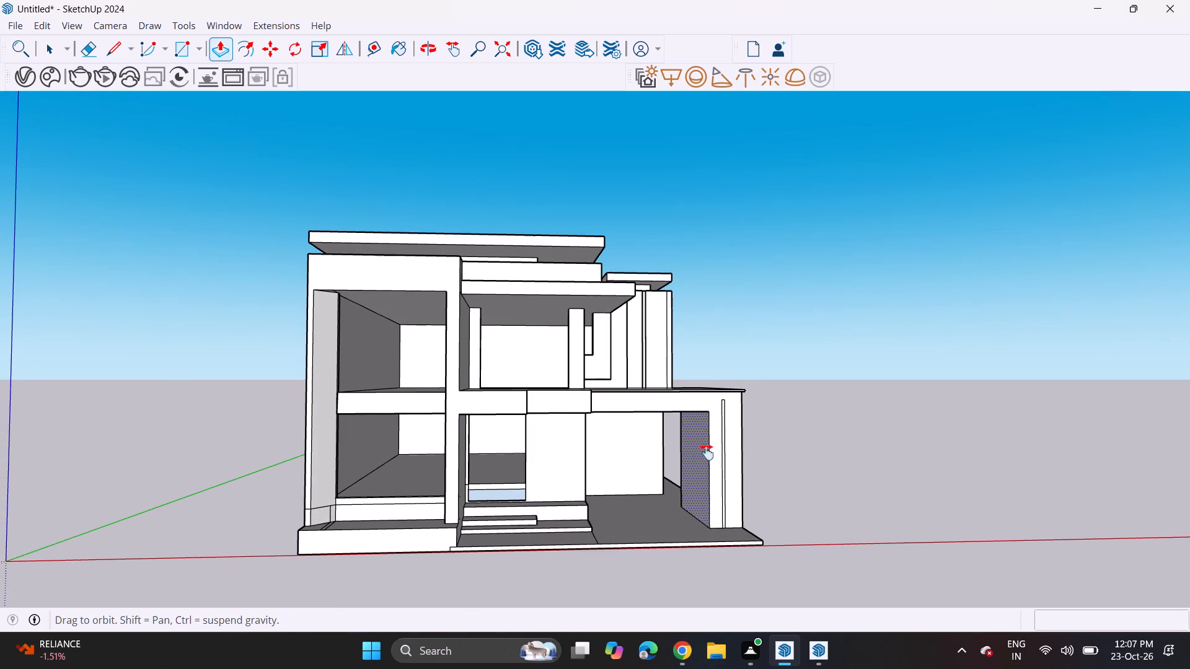
{"action": "middle_click_drag", "start_coordinate": [656, 476], "coordinate": [735, 470], "text": "shift"}
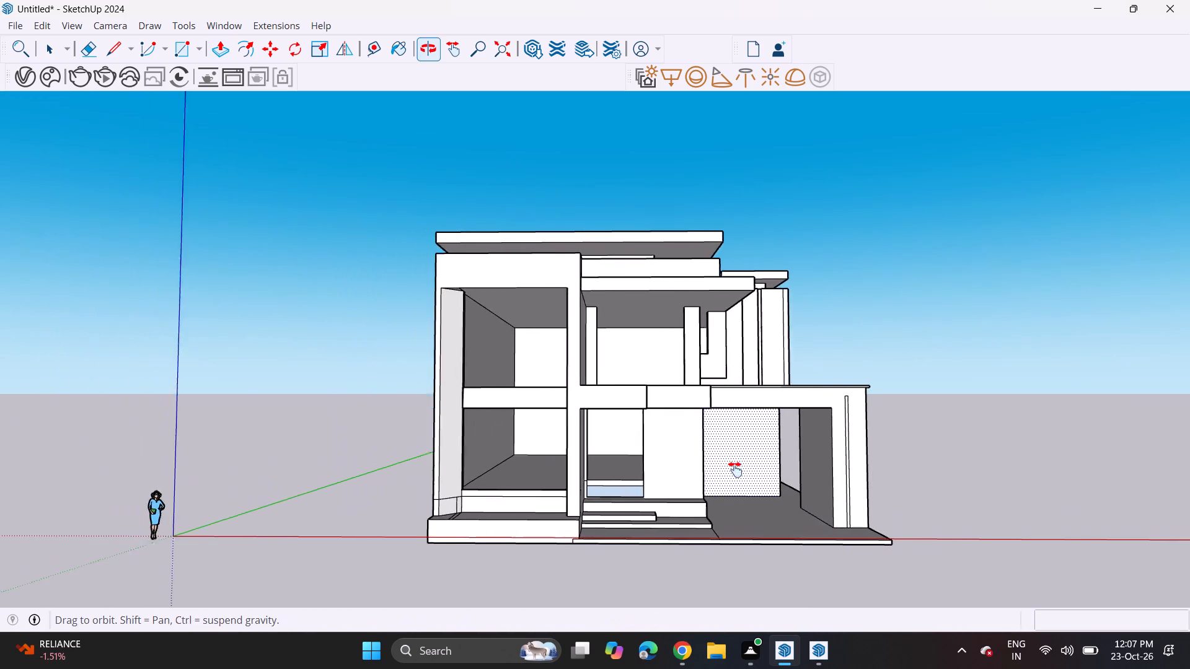
{"action": "middle_click_drag", "start_coordinate": [735, 470], "coordinate": [752, 472], "text": "shift"}
{"action": "middle_click_drag", "start_coordinate": [752, 472], "coordinate": [765, 475]}
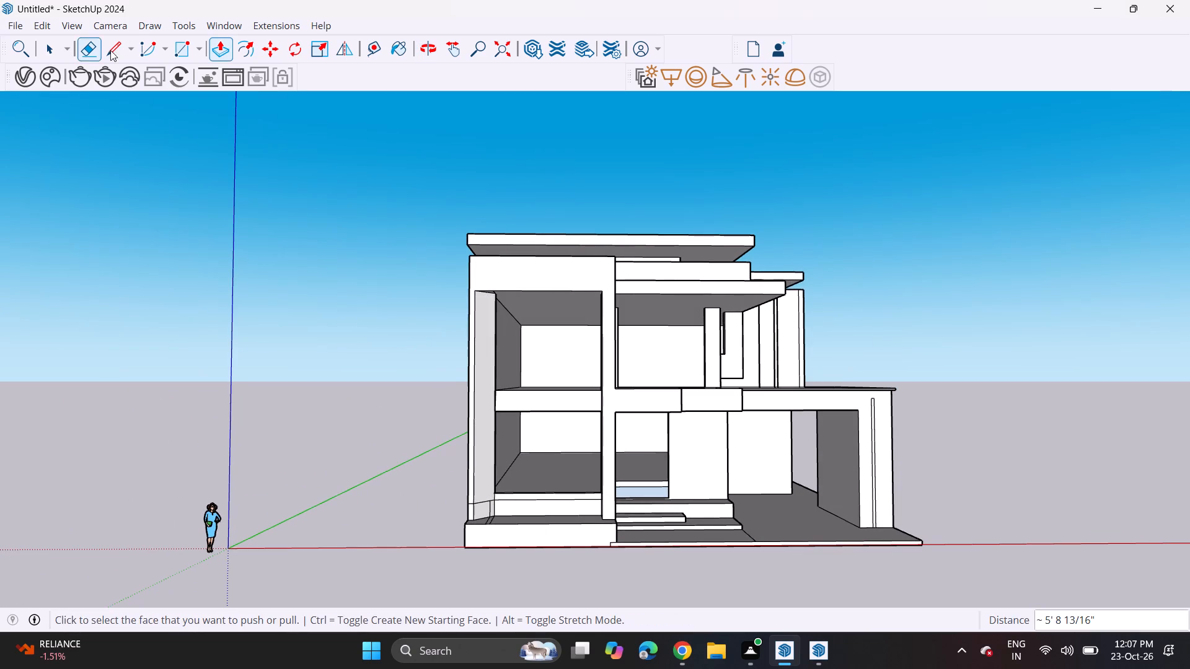
Erase the leftover edge lines on the left column's inner and front faces and across the low wall below the ground-floor opening.
{"action": "left_click", "coordinate": [86, 40]}
{"action": "scroll", "coordinate": [510, 440], "scroll_direction": "up", "scroll_amount": 6}
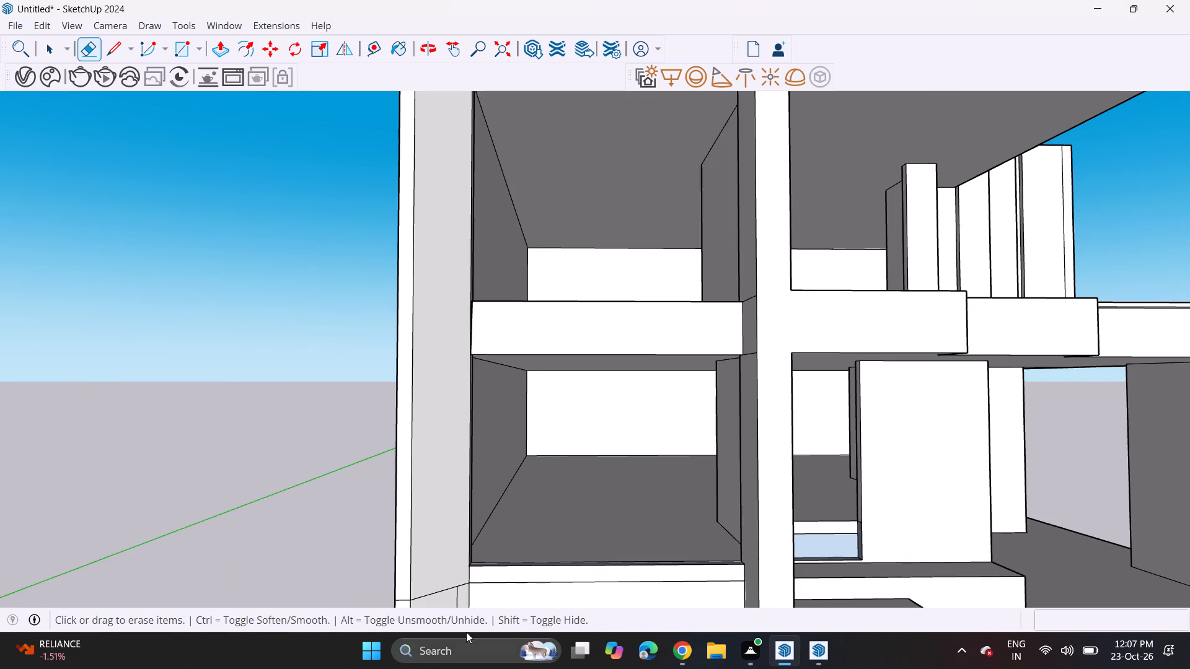
{"action": "middle_click_drag", "start_coordinate": [462, 574], "coordinate": [443, 375], "text": "shift"}
{"action": "scroll", "coordinate": [432, 402], "scroll_direction": "up", "scroll_amount": 7}
{"action": "left_click", "coordinate": [434, 375]}
{"action": "left_click", "coordinate": [444, 378]}
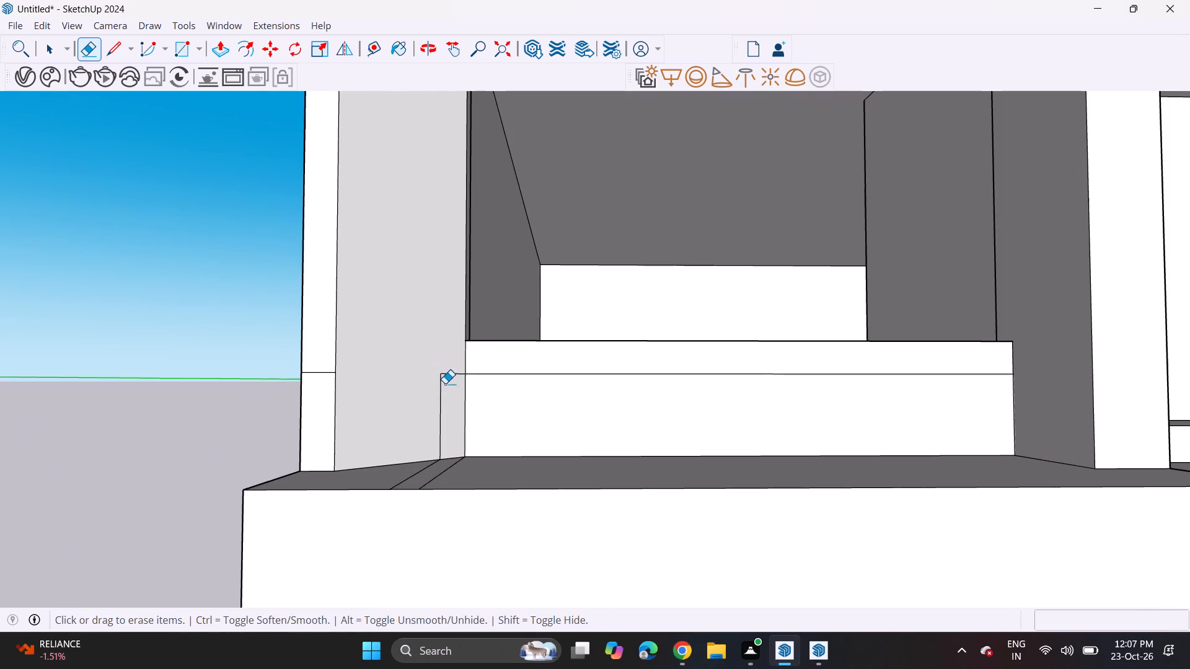
{"action": "left_click_drag", "start_coordinate": [445, 374], "coordinate": [446, 385]}
{"action": "left_click_drag", "start_coordinate": [446, 380], "coordinate": [445, 390]}
{"action": "left_click", "coordinate": [439, 385]}
{"action": "left_click", "coordinate": [439, 390]}
{"action": "left_click", "coordinate": [443, 395]}
{"action": "left_click_drag", "start_coordinate": [491, 371], "coordinate": [493, 377]}
{"action": "left_click", "coordinate": [320, 370]}
{"action": "scroll", "coordinate": [335, 392], "scroll_direction": "down", "scroll_amount": 6}
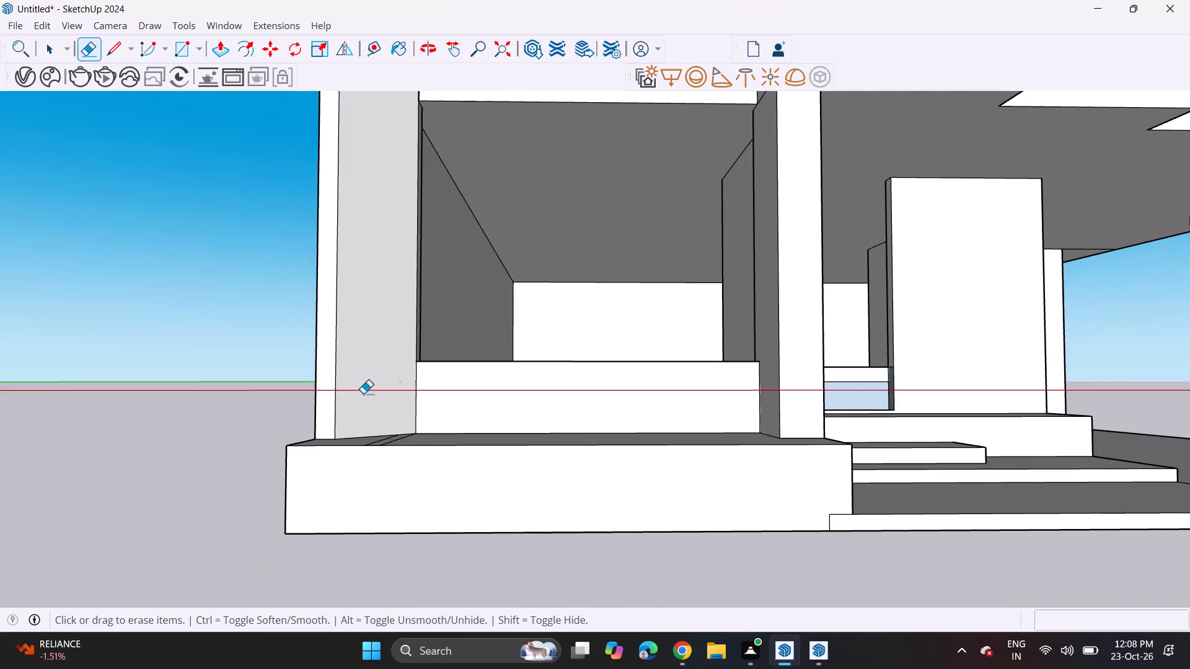
Erase the two stray lines crossing the top of the base plinth beside the left column.
{"action": "middle_click_drag", "start_coordinate": [385, 364], "coordinate": [377, 425]}
{"action": "scroll", "coordinate": [376, 466], "scroll_direction": "up", "scroll_amount": 2}
{"action": "left_click_drag", "start_coordinate": [371, 508], "coordinate": [385, 510]}
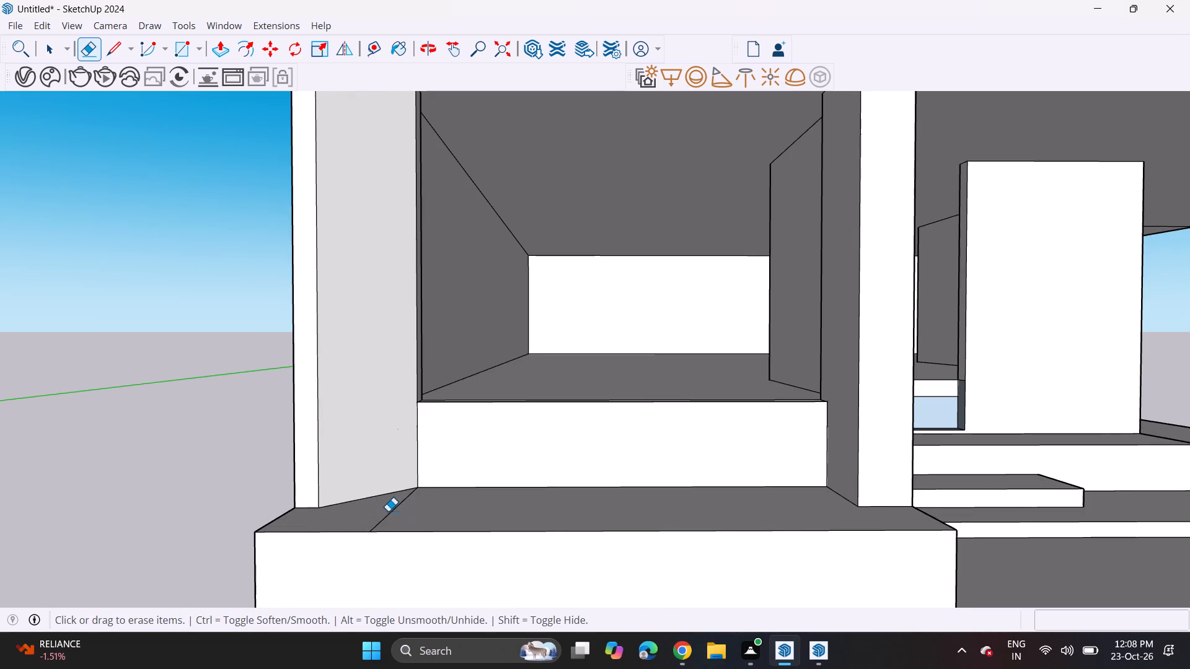
{"action": "scroll", "coordinate": [388, 511], "scroll_direction": "down", "scroll_amount": 1}
{"action": "double_click", "coordinate": [387, 512]}
Inspect the cleaned-up left bay and the overall front elevation for remaining stray edges.
{"action": "scroll", "coordinate": [389, 512], "scroll_direction": "down", "scroll_amount": 4}
{"action": "scroll", "coordinate": [389, 512], "scroll_direction": "up", "scroll_amount": 1}
{"action": "scroll", "coordinate": [389, 512], "scroll_direction": "down", "scroll_amount": 2}
{"action": "middle_click_drag", "start_coordinate": [494, 455], "coordinate": [414, 497]}
{"action": "scroll", "coordinate": [412, 491], "scroll_direction": "up", "scroll_amount": 1}
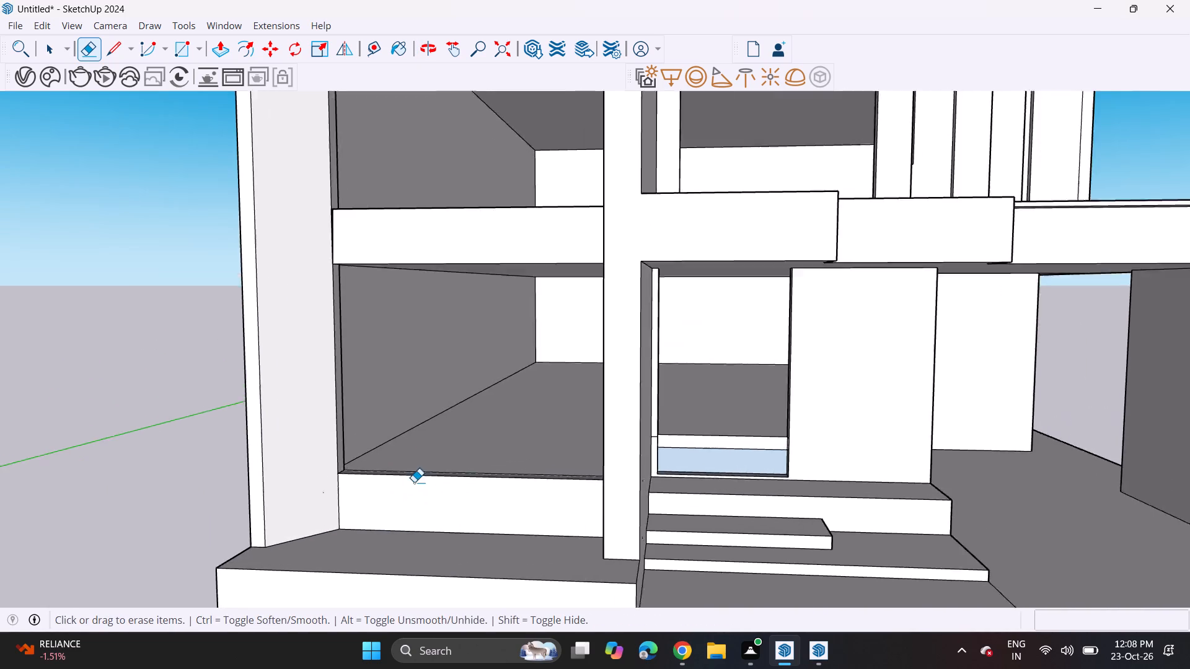
{"action": "scroll", "coordinate": [414, 482], "scroll_direction": "down", "scroll_amount": 7}
{"action": "middle_click_drag", "start_coordinate": [422, 472], "coordinate": [348, 523]}
{"action": "middle_click_drag", "start_coordinate": [356, 507], "coordinate": [446, 452]}
{"action": "scroll", "coordinate": [445, 448], "scroll_direction": "down", "scroll_amount": 3}
{"action": "middle_click_drag", "start_coordinate": [470, 424], "coordinate": [446, 453]}
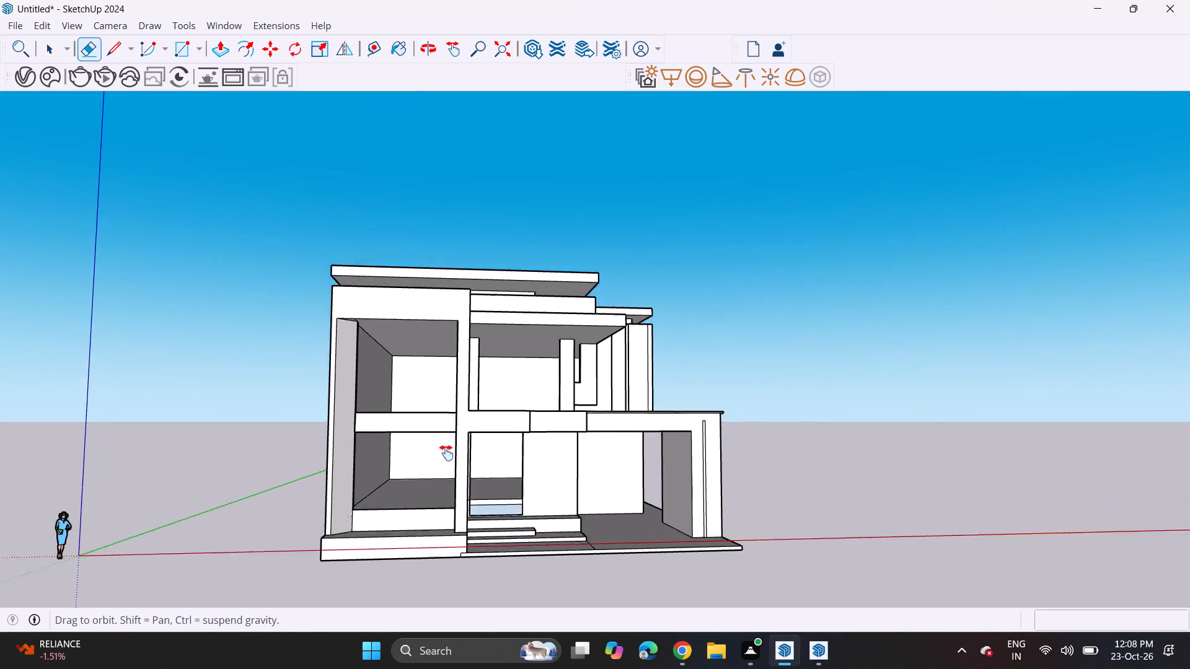
{"action": "middle_click_drag", "start_coordinate": [446, 453], "coordinate": [390, 471]}
{"action": "middle_click_drag", "start_coordinate": [394, 471], "coordinate": [441, 435], "text": "shift"}
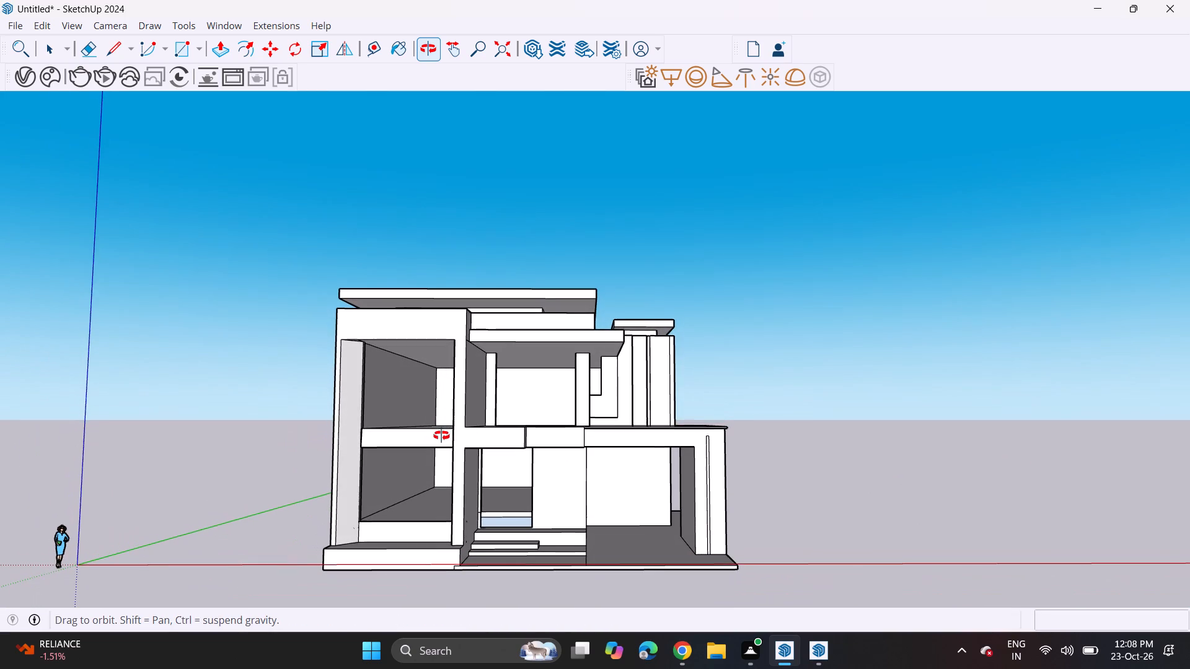
{"action": "middle_click_drag", "start_coordinate": [441, 435], "coordinate": [442, 419], "text": "shift"}
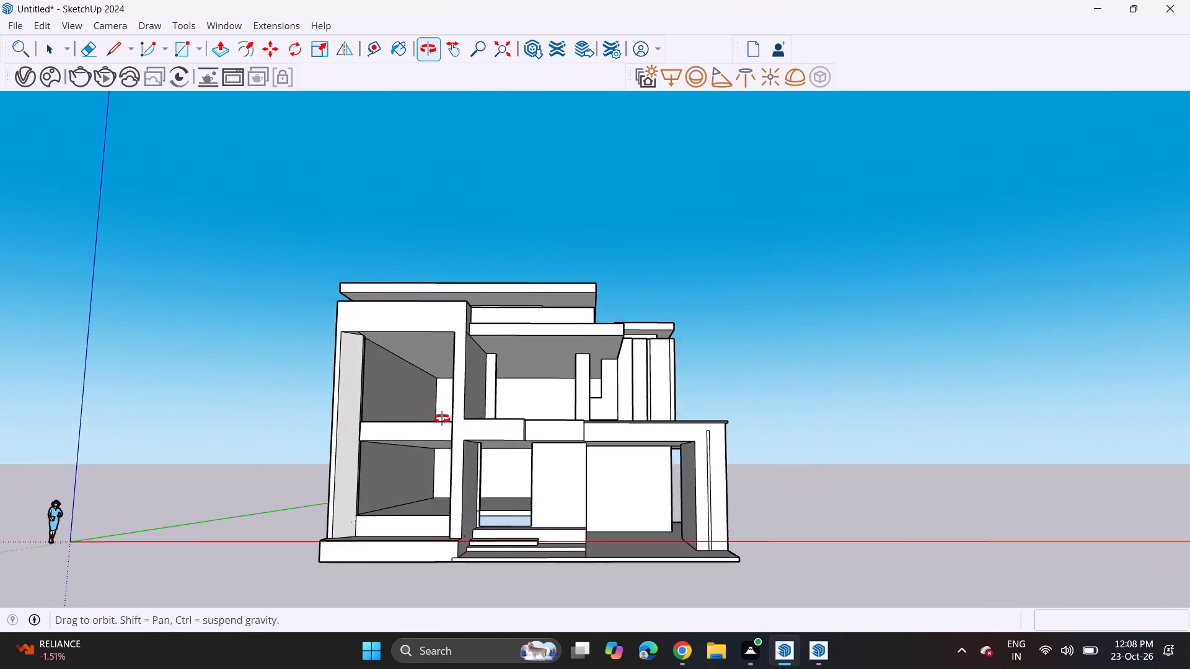
{"action": "middle_click_drag", "start_coordinate": [442, 419], "coordinate": [462, 413], "text": "shift"}
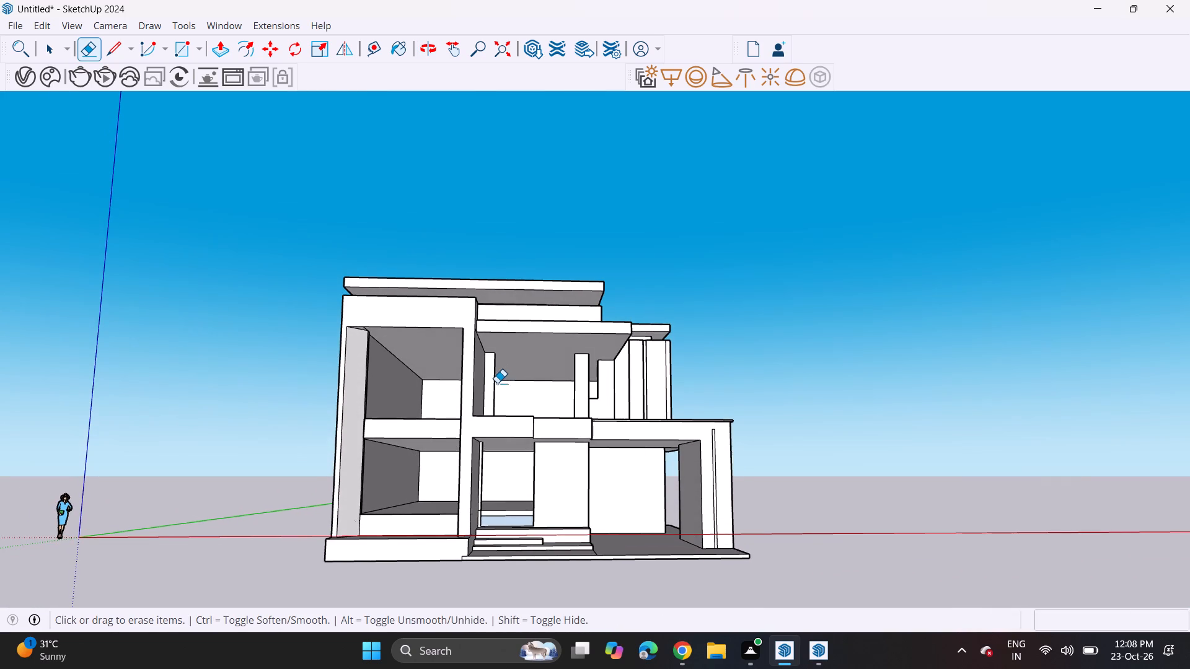
{"action": "scroll", "coordinate": [503, 384], "scroll_direction": "up", "scroll_amount": 2}
{"action": "middle_click_drag", "start_coordinate": [508, 385], "coordinate": [563, 356], "text": "shift"}
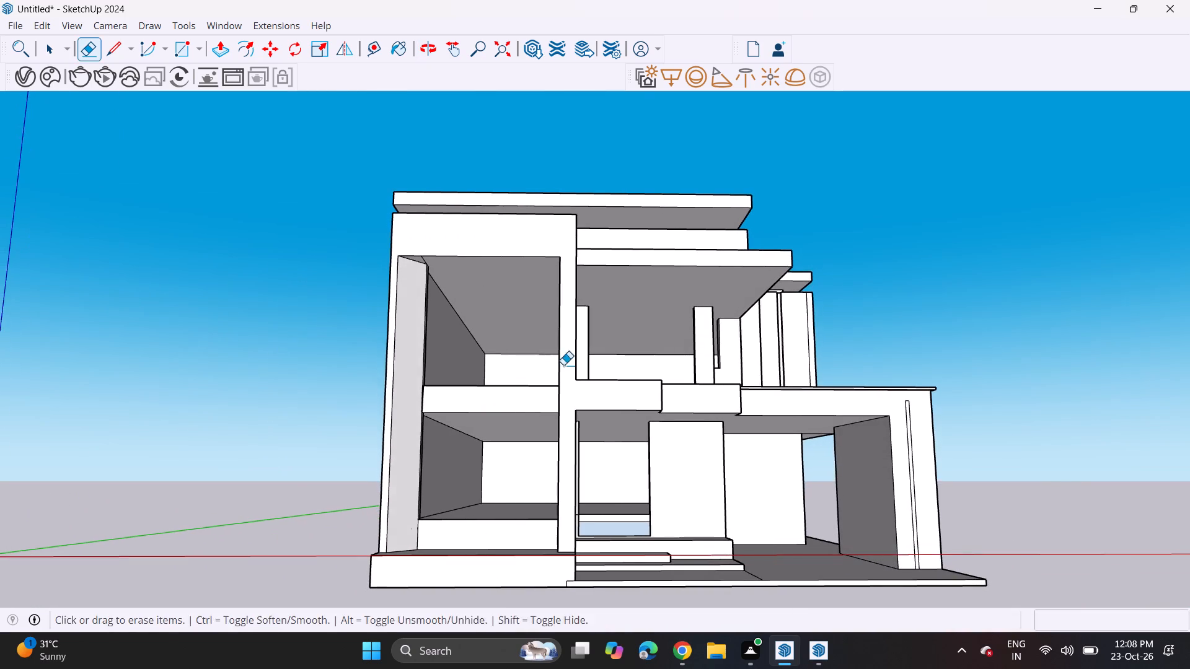
{"action": "middle_click_drag", "start_coordinate": [547, 364], "coordinate": [508, 367], "text": "shift"}
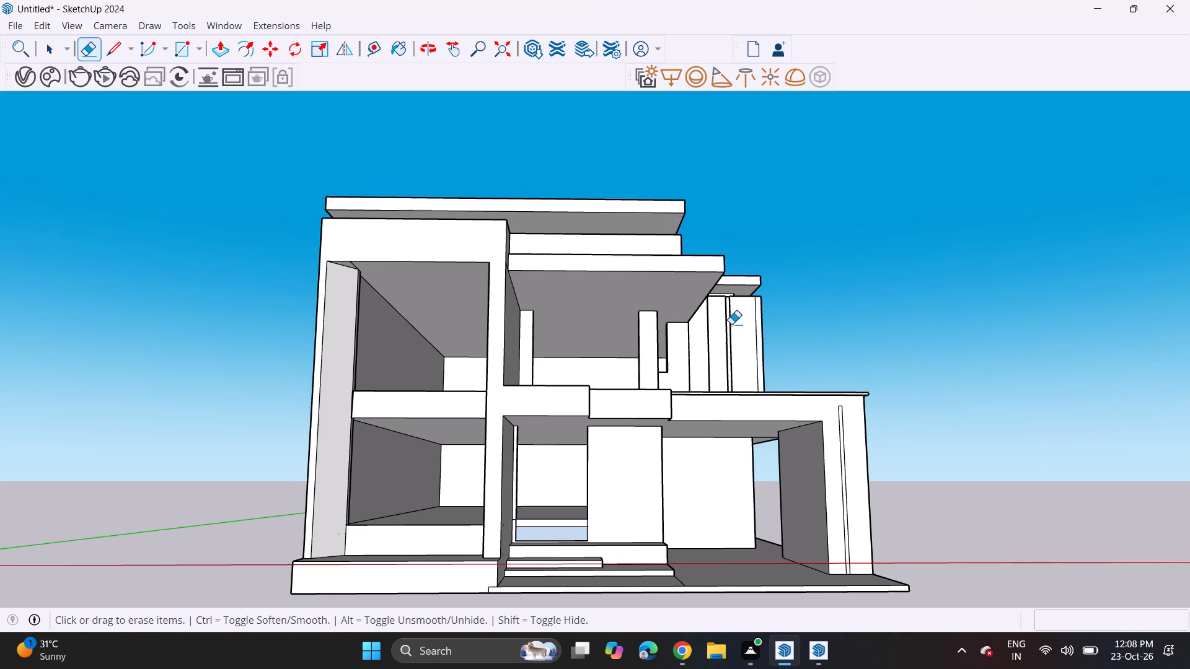
Pull the L-shaped frame face beside the upper-floor tower's vertical fins outward by 8 1/8".
{"action": "scroll", "coordinate": [724, 334], "scroll_direction": "up", "scroll_amount": 1}
{"action": "middle_click_drag", "start_coordinate": [728, 339], "coordinate": [565, 505]}
{"action": "scroll", "coordinate": [696, 407], "scroll_direction": "up", "scroll_amount": 4}
{"action": "scroll", "coordinate": [694, 408], "scroll_direction": "down", "scroll_amount": 3}
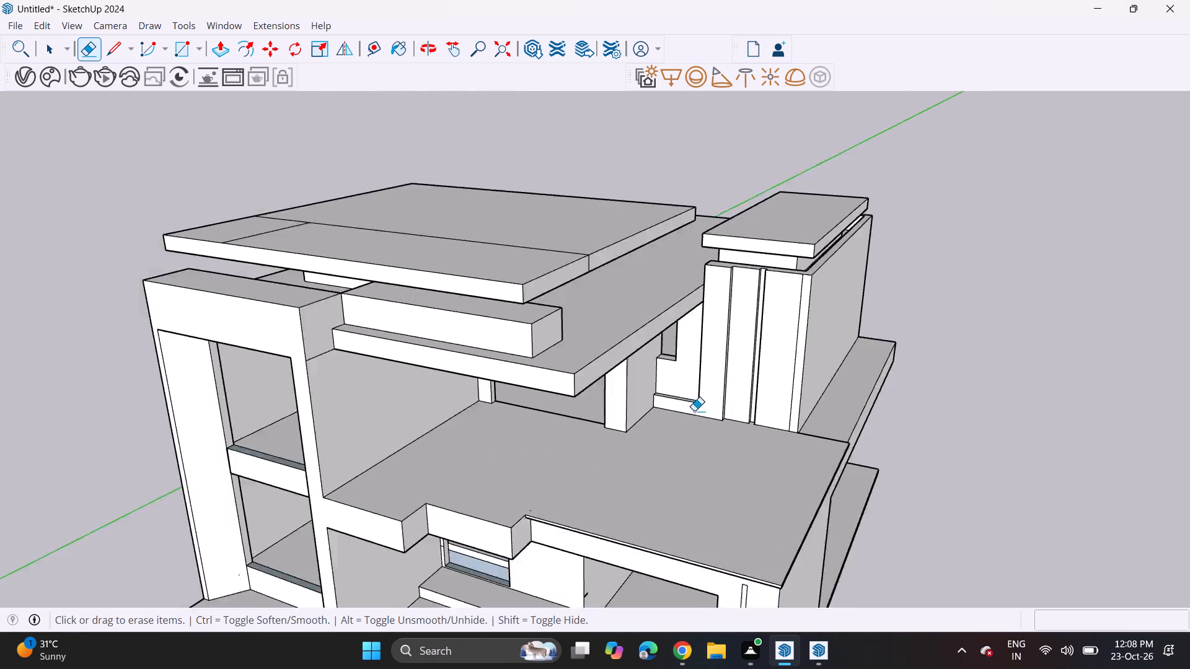
{"action": "scroll", "coordinate": [694, 411], "scroll_direction": "down", "scroll_amount": 4}
{"action": "scroll", "coordinate": [665, 444], "scroll_direction": "up", "scroll_amount": 1}
{"action": "middle_click_drag", "start_coordinate": [675, 436], "coordinate": [814, 286]}
{"action": "scroll", "coordinate": [723, 351], "scroll_direction": "up", "scroll_amount": 3}
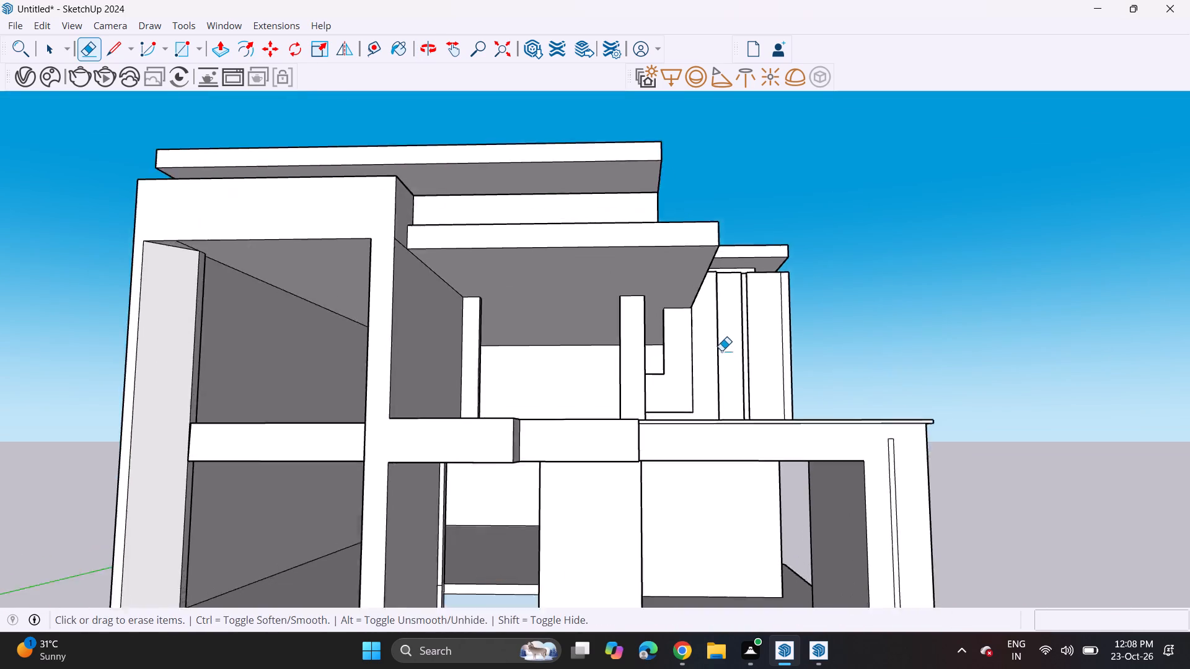
{"action": "scroll", "coordinate": [721, 351], "scroll_direction": "up", "scroll_amount": 1}
{"action": "middle_click_drag", "start_coordinate": [710, 359], "coordinate": [359, 574]}
{"action": "scroll", "coordinate": [457, 348], "scroll_direction": "up", "scroll_amount": 2}
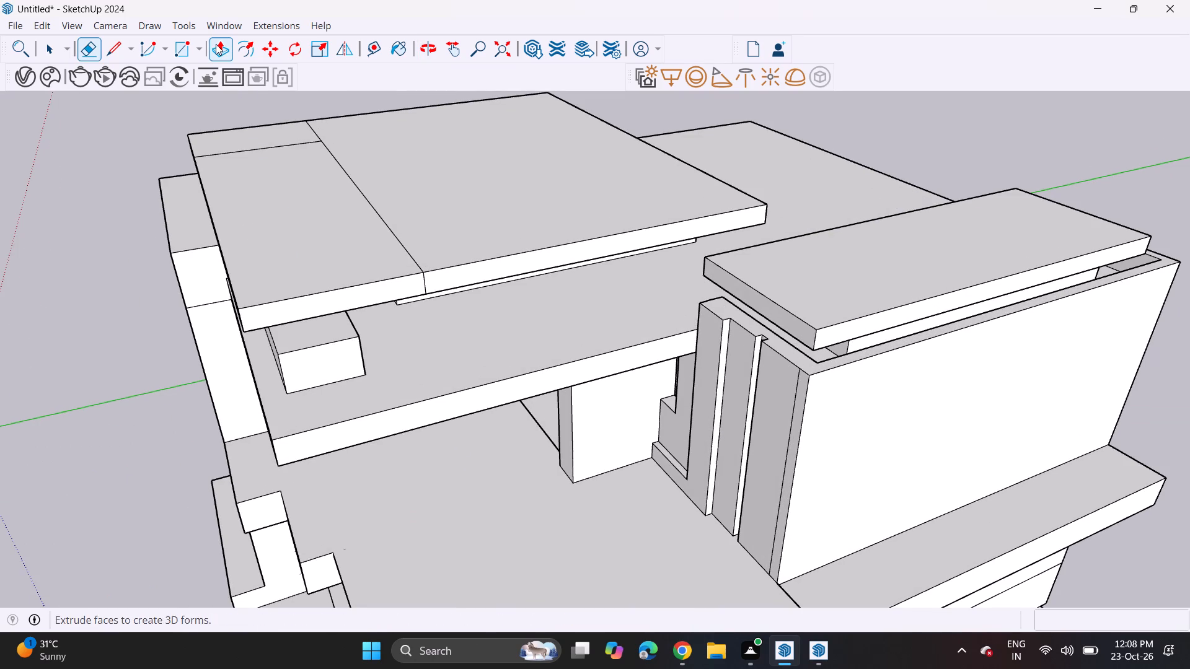
{"action": "left_click", "coordinate": [216, 44]}
{"action": "scroll", "coordinate": [683, 622], "scroll_direction": "up", "scroll_amount": 4}
{"action": "left_click", "coordinate": [703, 450]}
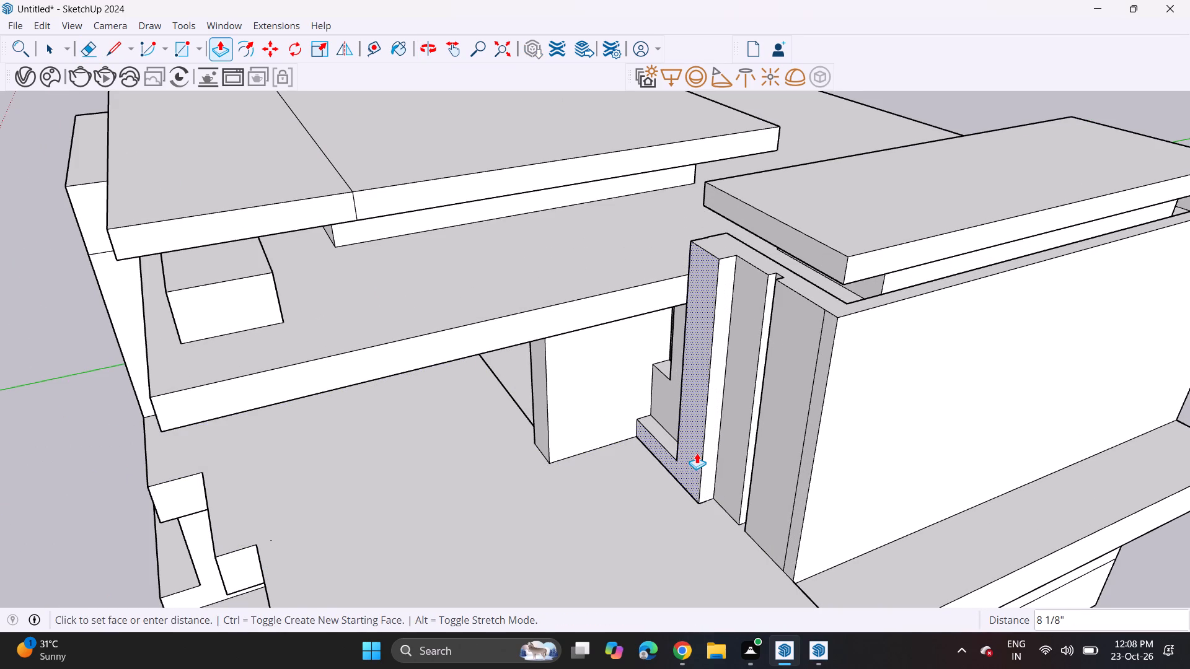
{"action": "left_click", "coordinate": [697, 453]}
Erase the vertical seam line near the outer corner of the upper-floor tower's front face.
{"action": "middle_click_drag", "start_coordinate": [719, 507], "coordinate": [961, 362]}
{"action": "scroll", "coordinate": [919, 393], "scroll_direction": "down", "scroll_amount": 5}
{"action": "middle_click_drag", "start_coordinate": [726, 497], "coordinate": [814, 460]}
{"action": "scroll", "coordinate": [814, 461], "scroll_direction": "up", "scroll_amount": 1}
{"action": "scroll", "coordinate": [809, 476], "scroll_direction": "down", "scroll_amount": 5}
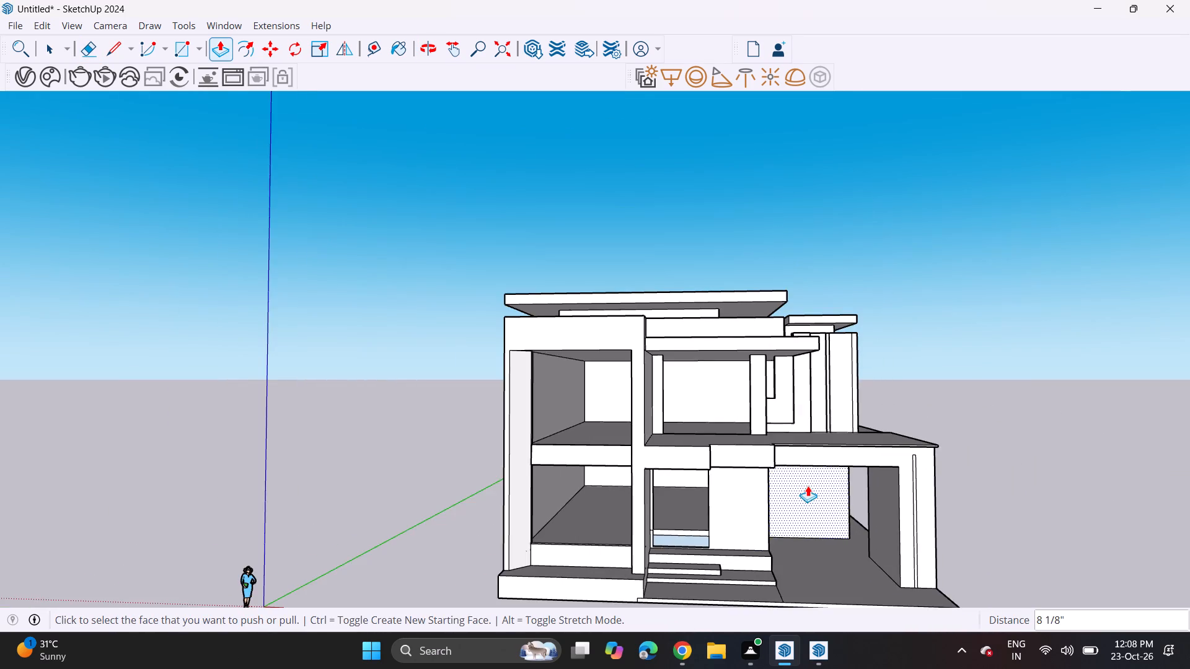
{"action": "middle_click_drag", "start_coordinate": [806, 486], "coordinate": [772, 458]}
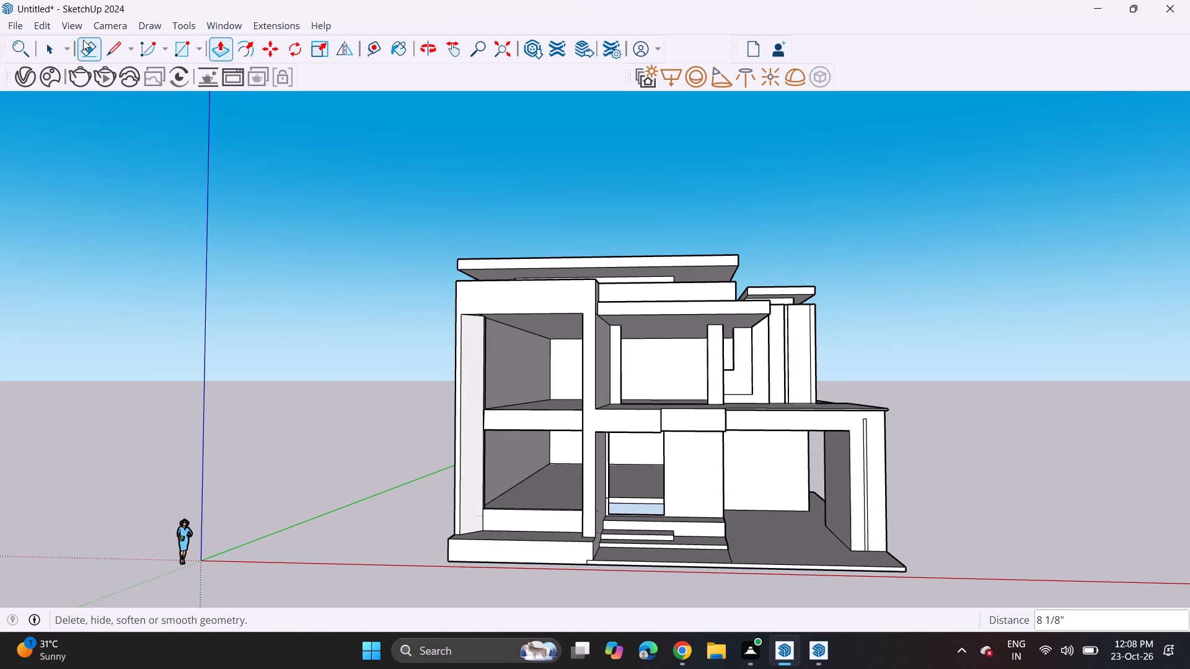
{"action": "left_click", "coordinate": [83, 40]}
{"action": "left_click", "coordinate": [811, 333]}
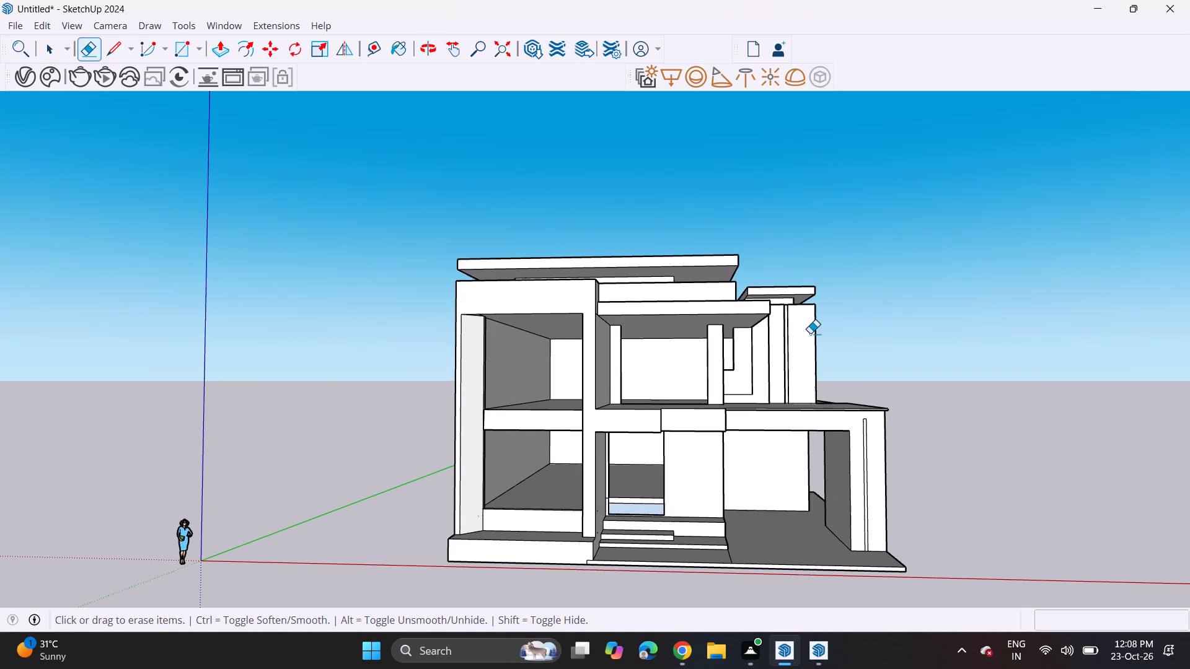
Erase the leftover seam lines dividing the top face of the main upper roof slab.
{"action": "middle_click_drag", "start_coordinate": [684, 427], "coordinate": [692, 403]}
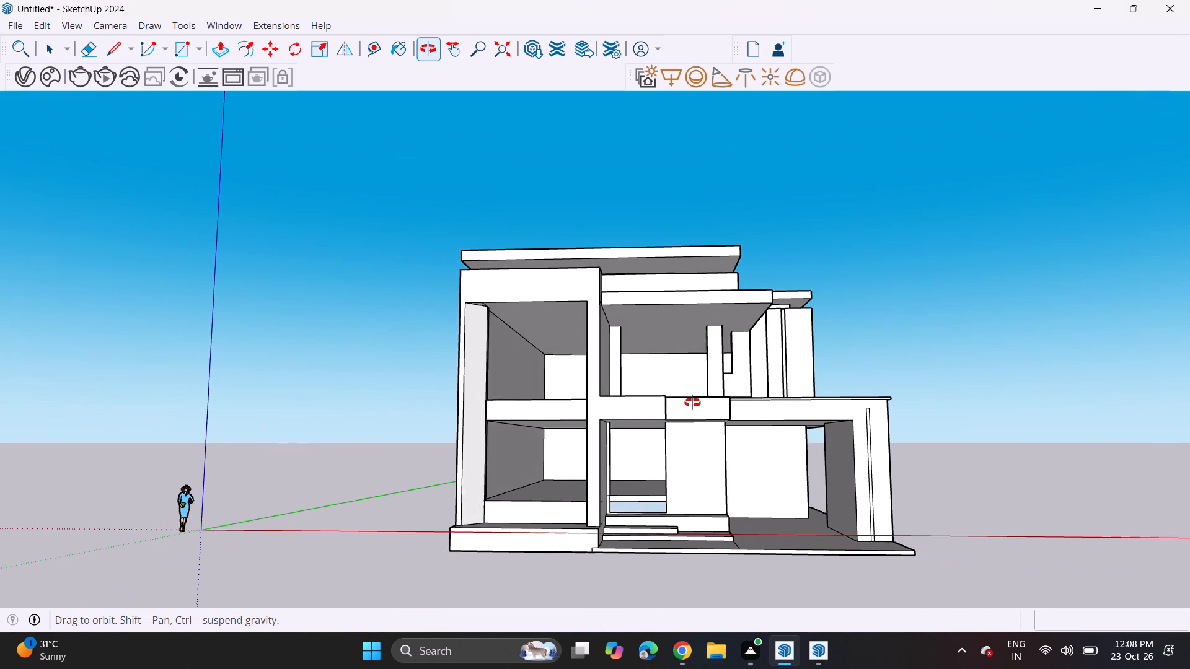
{"action": "middle_click_drag", "start_coordinate": [692, 403], "coordinate": [697, 403]}
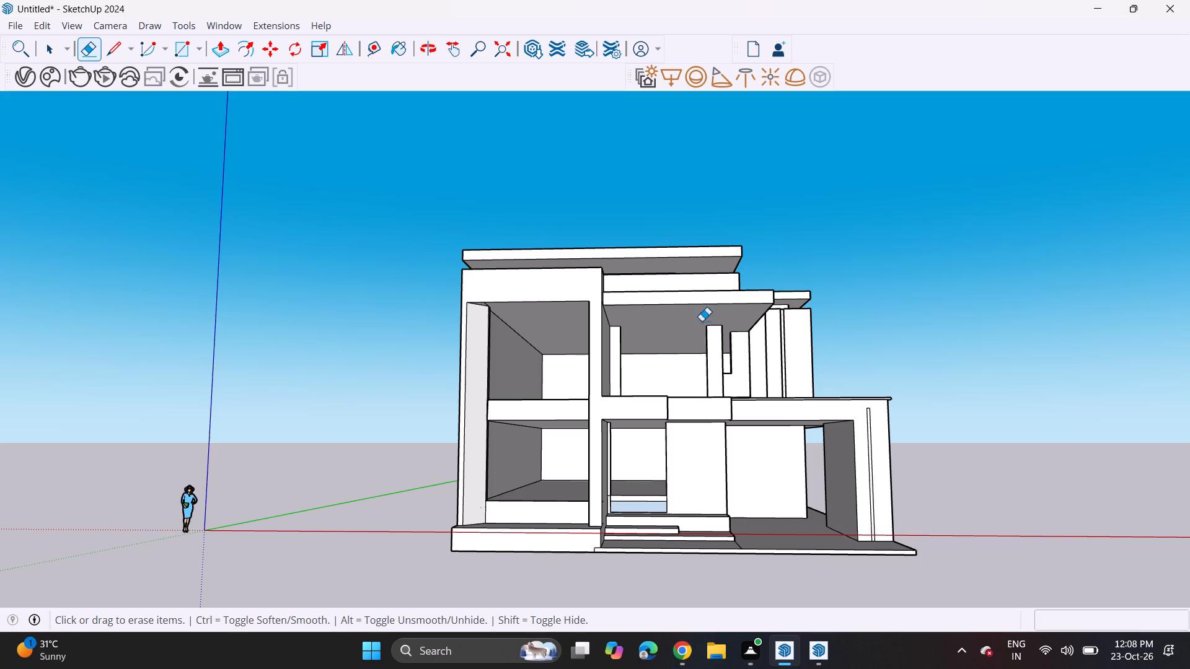
{"action": "middle_click_drag", "start_coordinate": [702, 321], "coordinate": [707, 352]}
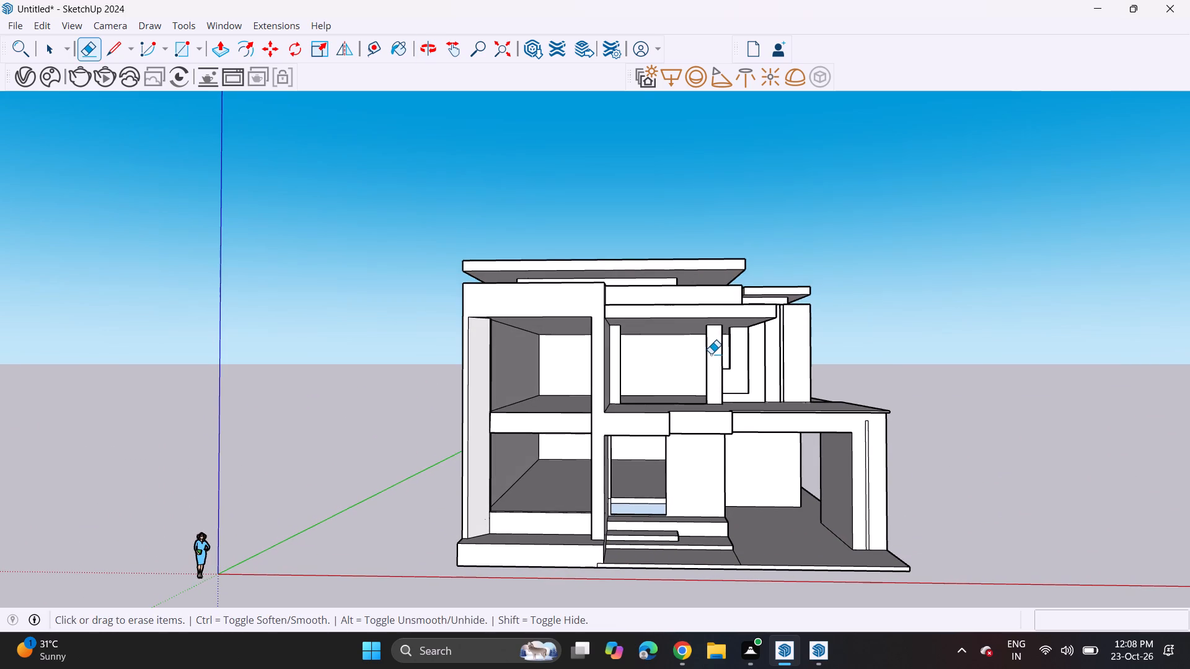
{"action": "middle_click_drag", "start_coordinate": [592, 294], "coordinate": [599, 286]}
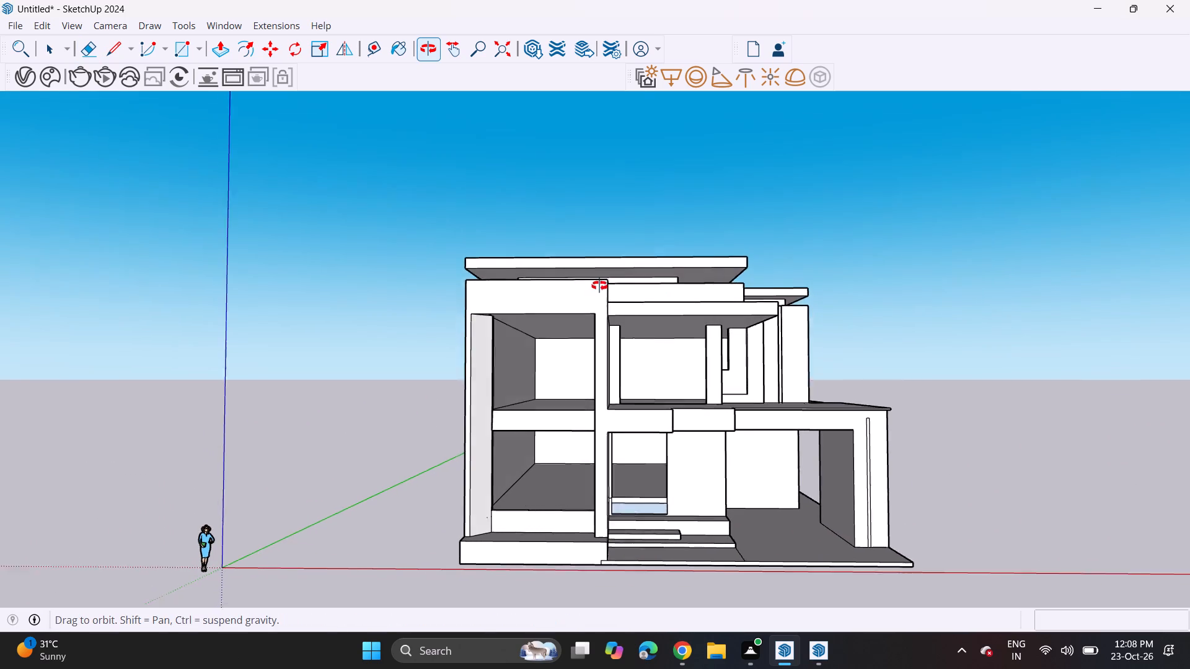
{"action": "middle_click_drag", "start_coordinate": [599, 286], "coordinate": [607, 279]}
{"action": "middle_click_drag", "start_coordinate": [617, 291], "coordinate": [567, 286]}
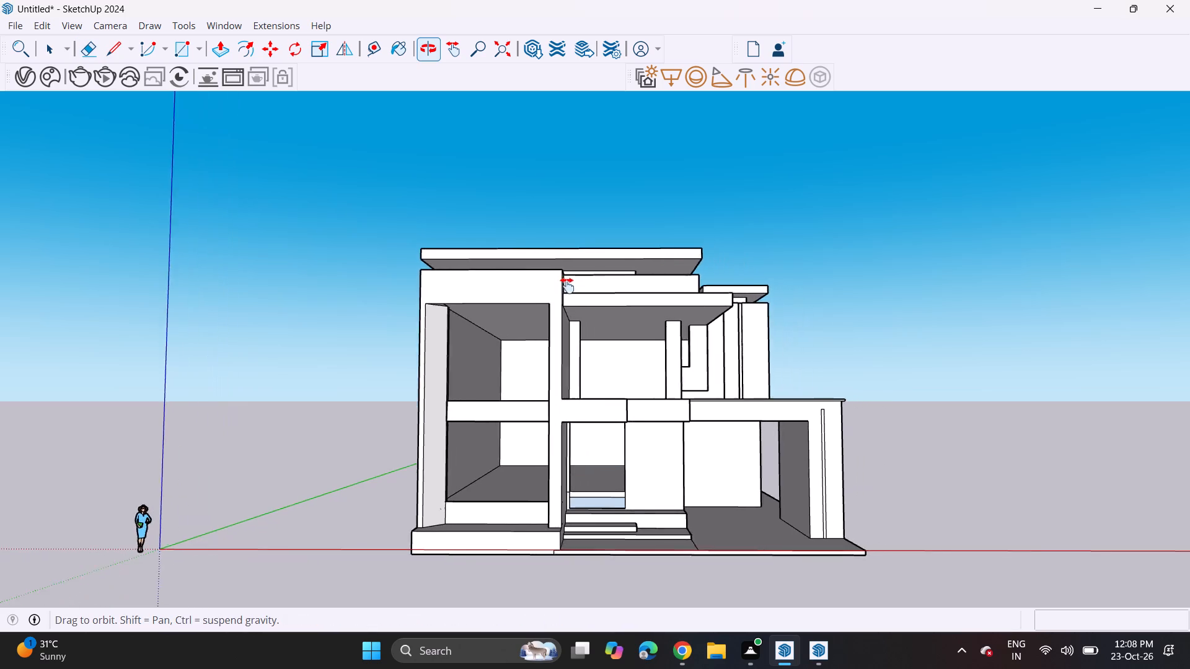
{"action": "middle_click_drag", "start_coordinate": [567, 286], "coordinate": [571, 478]}
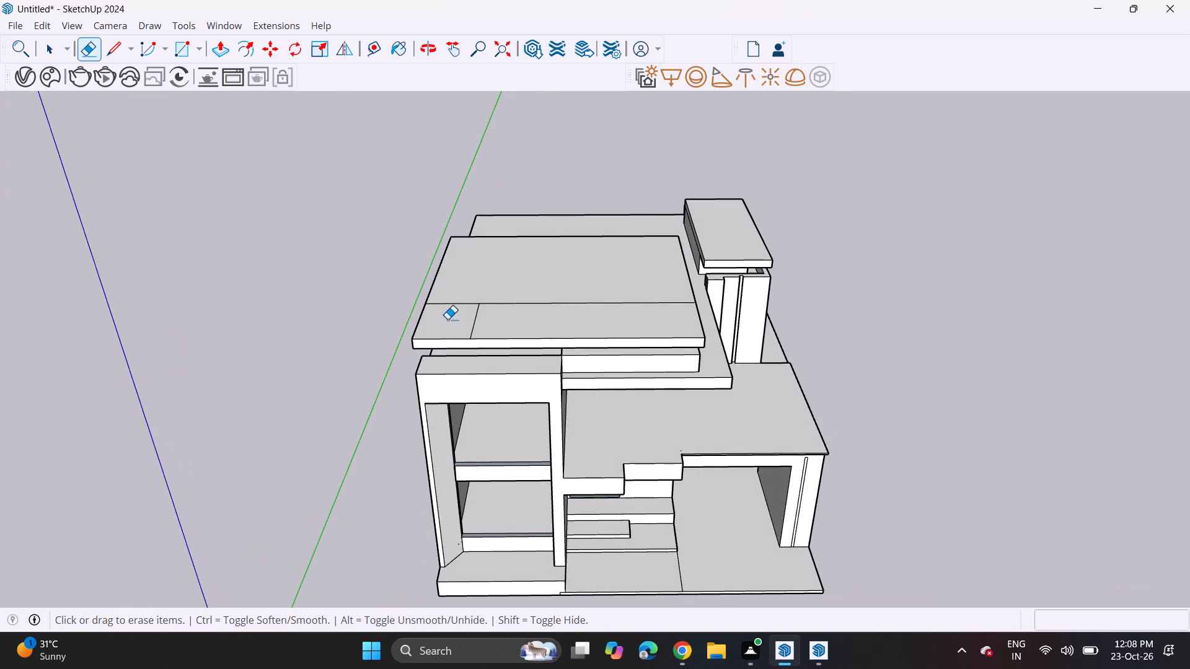
{"action": "left_click_drag", "start_coordinate": [463, 299], "coordinate": [465, 307]}
{"action": "left_click_drag", "start_coordinate": [467, 320], "coordinate": [480, 322]}
{"action": "left_click_drag", "start_coordinate": [512, 289], "coordinate": [517, 310]}
{"action": "middle_click_drag", "start_coordinate": [537, 331], "coordinate": [568, 280]}
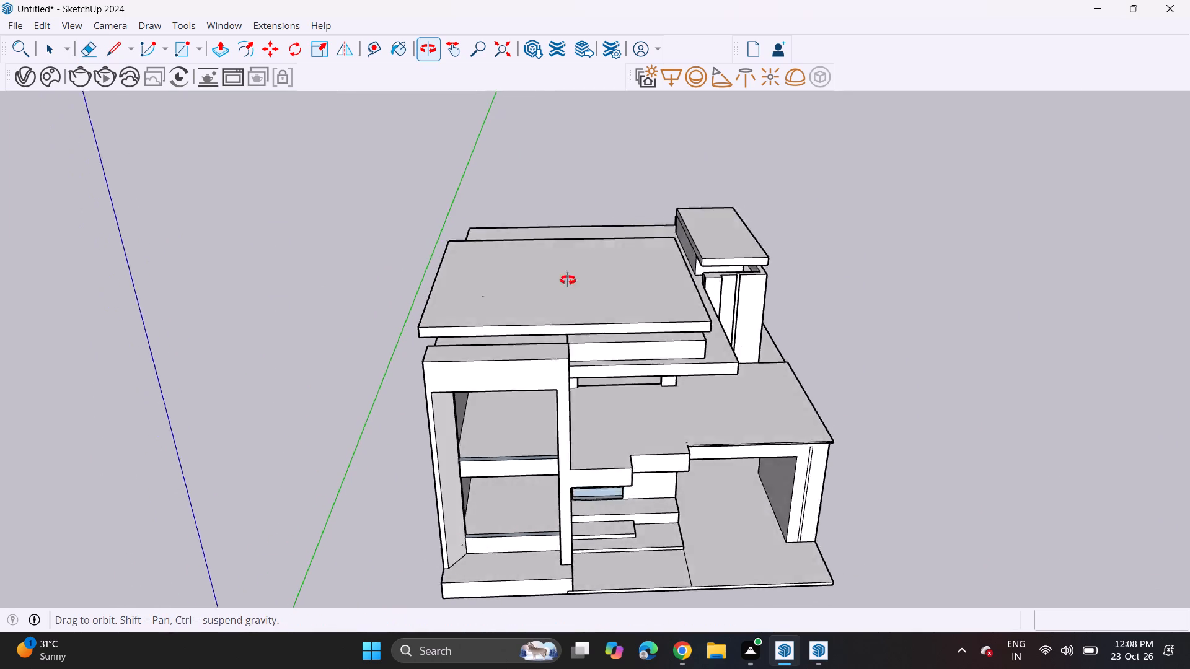
{"action": "middle_click_drag", "start_coordinate": [568, 280], "coordinate": [521, 163]}
{"action": "scroll", "coordinate": [578, 251], "scroll_direction": "up", "scroll_amount": 1}
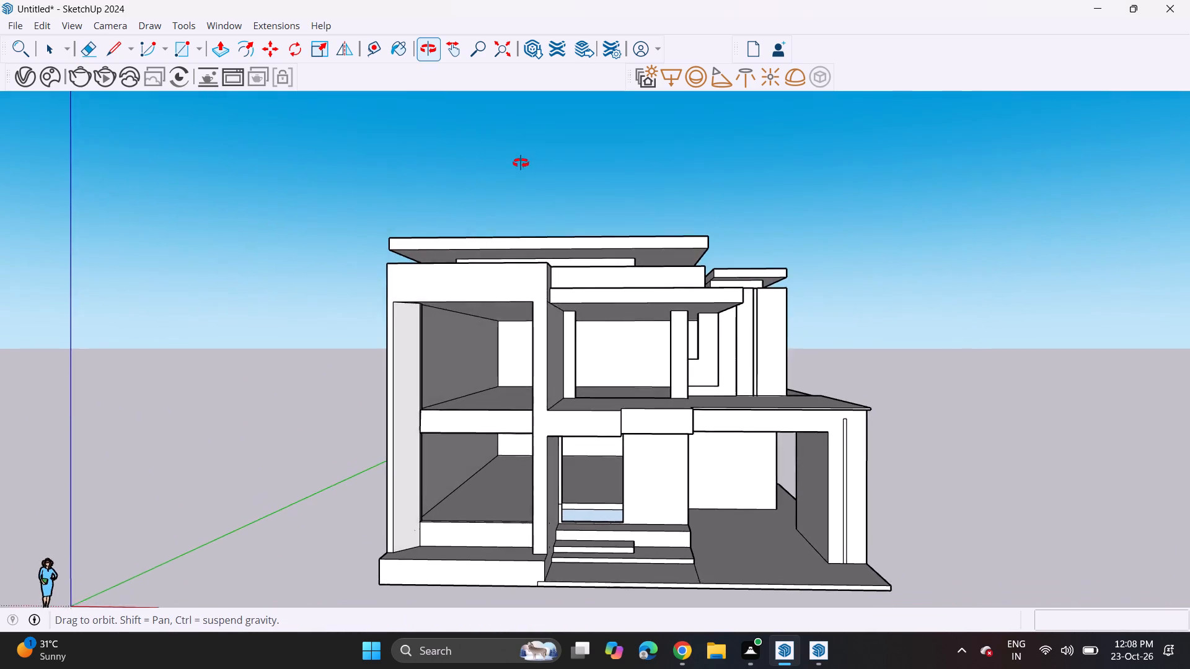
Draw a rectangular band about 1' 2 7/8" by 49' 10 1/8" along the front edge face of the main upper roof slab.
{"action": "middle_click_drag", "start_coordinate": [521, 163], "coordinate": [514, 173]}
{"action": "left_click", "coordinate": [185, 56]}
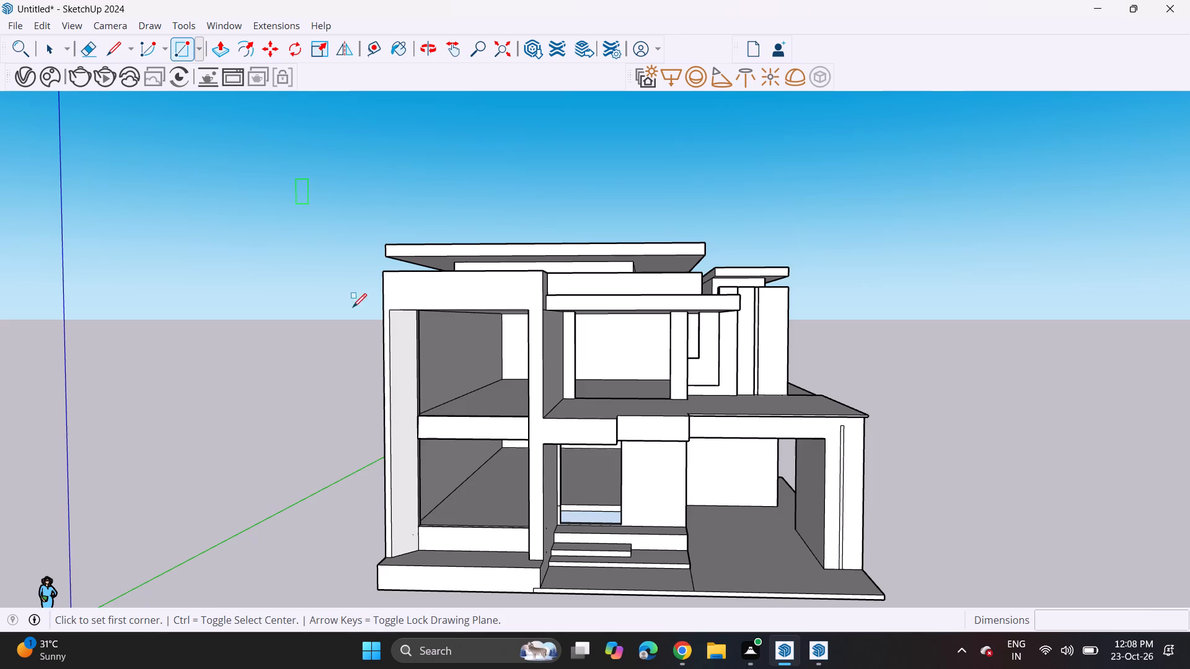
{"action": "scroll", "coordinate": [426, 339], "scroll_direction": "up", "scroll_amount": 5}
{"action": "scroll", "coordinate": [412, 273], "scroll_direction": "up", "scroll_amount": 5}
{"action": "scroll", "coordinate": [349, 153], "scroll_direction": "up", "scroll_amount": 1}
{"action": "middle_click_drag", "start_coordinate": [335, 159], "coordinate": [317, 219]}
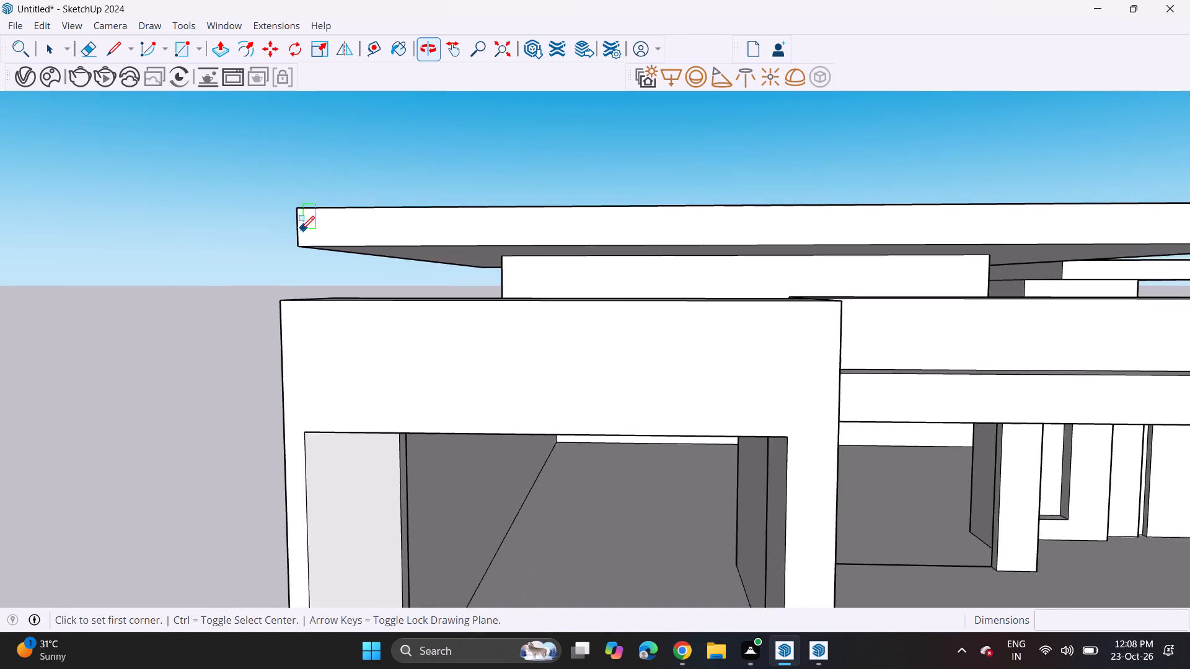
{"action": "scroll", "coordinate": [297, 222], "scroll_direction": "up", "scroll_amount": 5}
{"action": "left_click", "coordinate": [296, 211]}
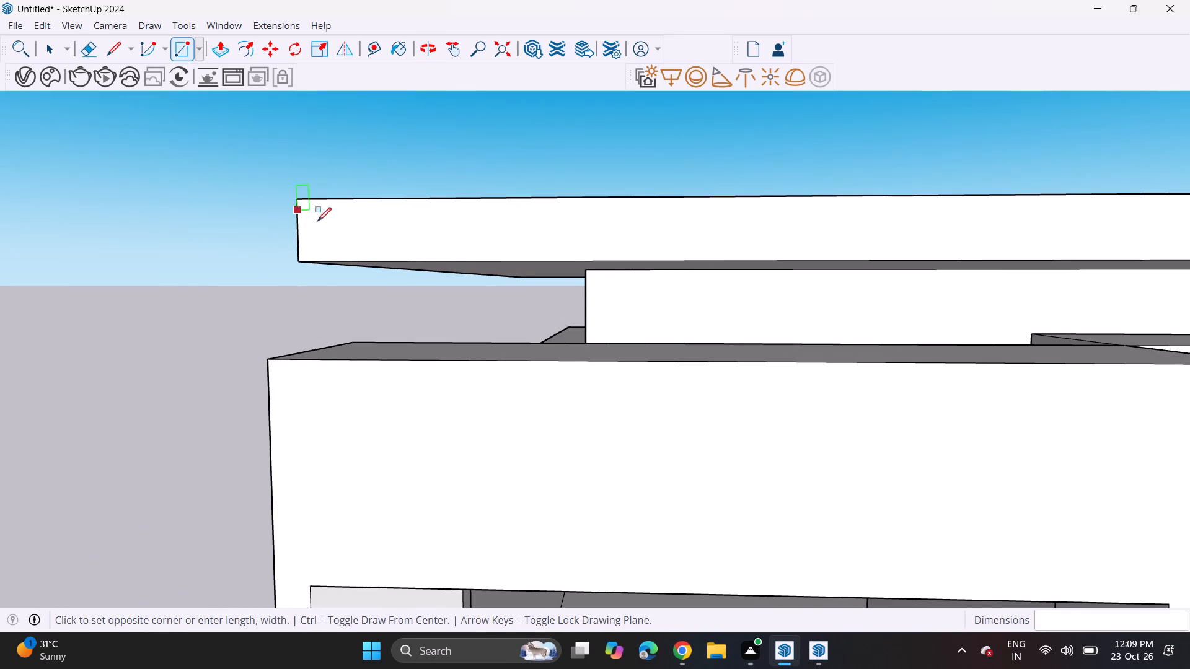
{"action": "scroll", "coordinate": [351, 237], "scroll_direction": "down", "scroll_amount": 6}
{"action": "middle_click_drag", "start_coordinate": [392, 246], "coordinate": [116, 288], "text": "shift"}
{"action": "scroll", "coordinate": [161, 297], "scroll_direction": "up", "scroll_amount": 1}
{"action": "middle_click_drag", "start_coordinate": [922, 272], "coordinate": [734, 275], "text": "shift"}
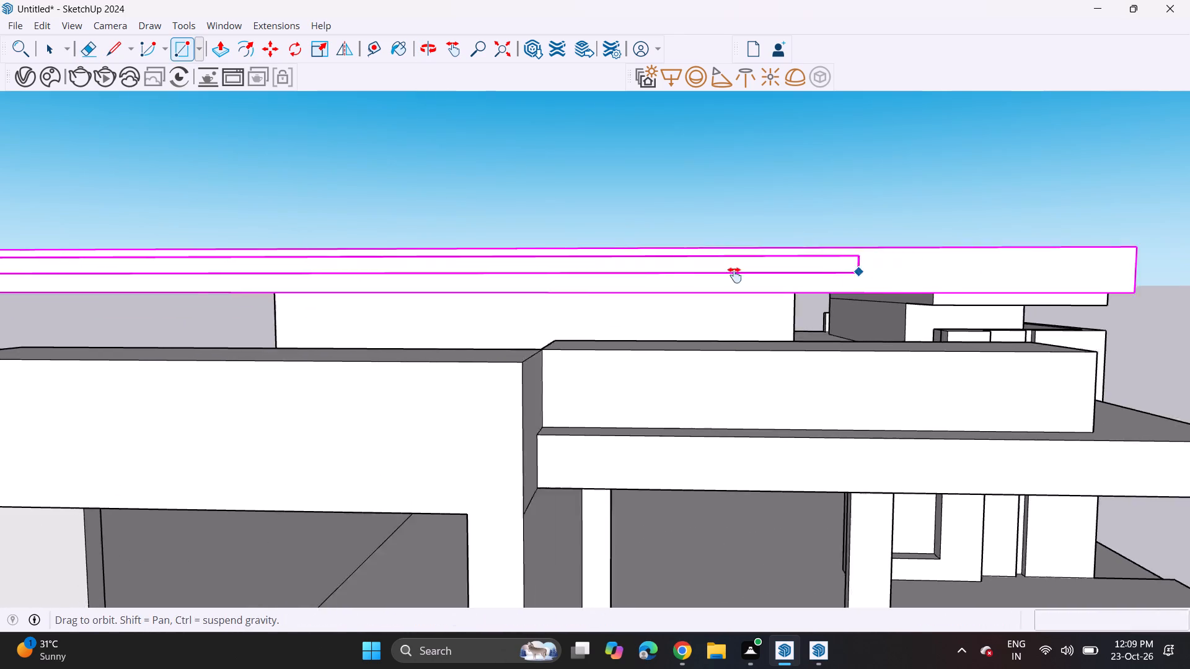
{"action": "middle_click_drag", "start_coordinate": [734, 275], "coordinate": [434, 283], "text": "shift"}
{"action": "scroll", "coordinate": [666, 297], "scroll_direction": "up", "scroll_amount": 6}
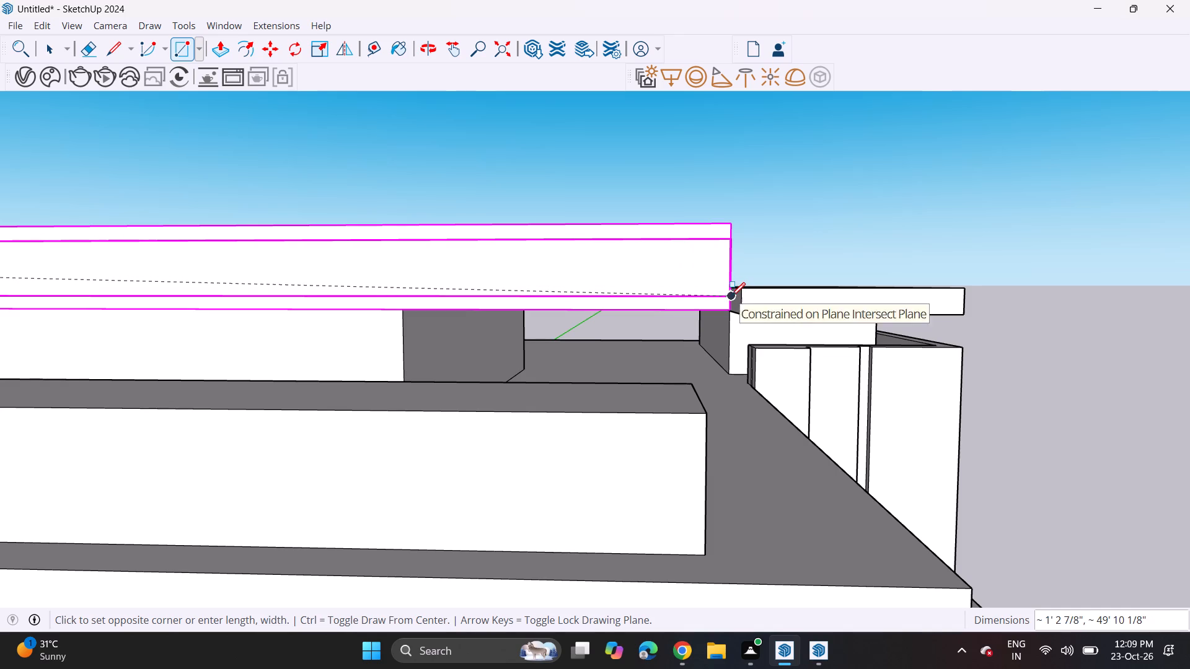
{"action": "left_click", "coordinate": [730, 295]}
{"action": "scroll", "coordinate": [745, 253], "scroll_direction": "down", "scroll_amount": 7}
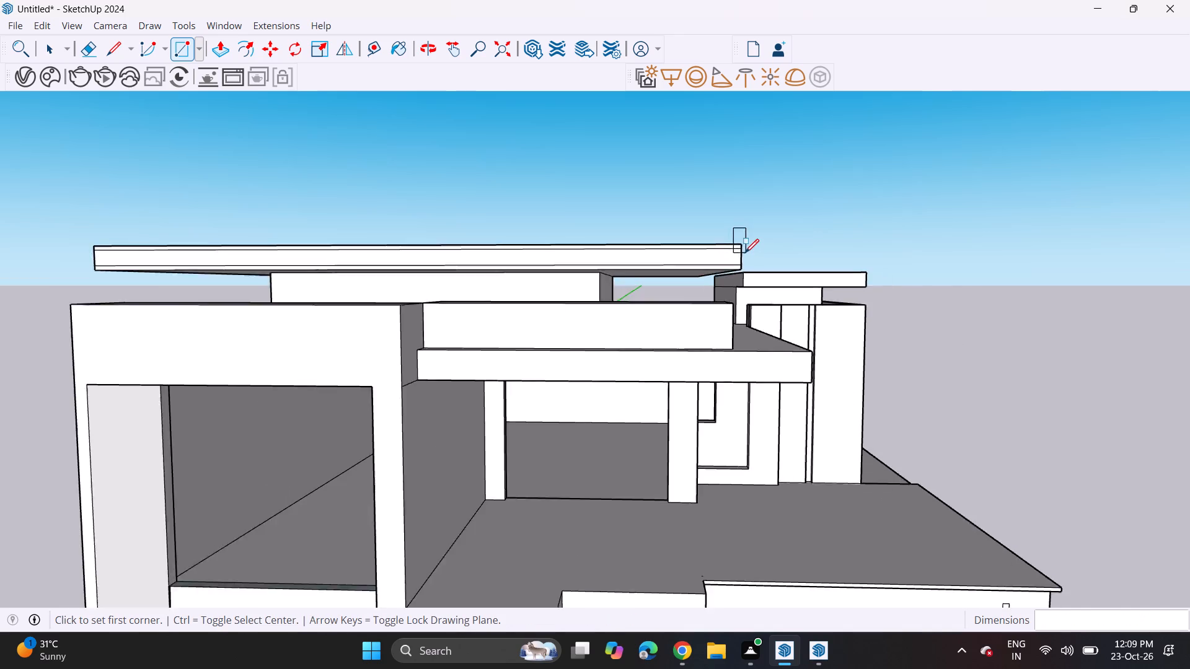
Erase the vertical seam line on the main roof slab's edge face on the tower side.
{"action": "middle_click_drag", "start_coordinate": [754, 259], "coordinate": [431, 269]}
{"action": "scroll", "coordinate": [504, 253], "scroll_direction": "up", "scroll_amount": 6}
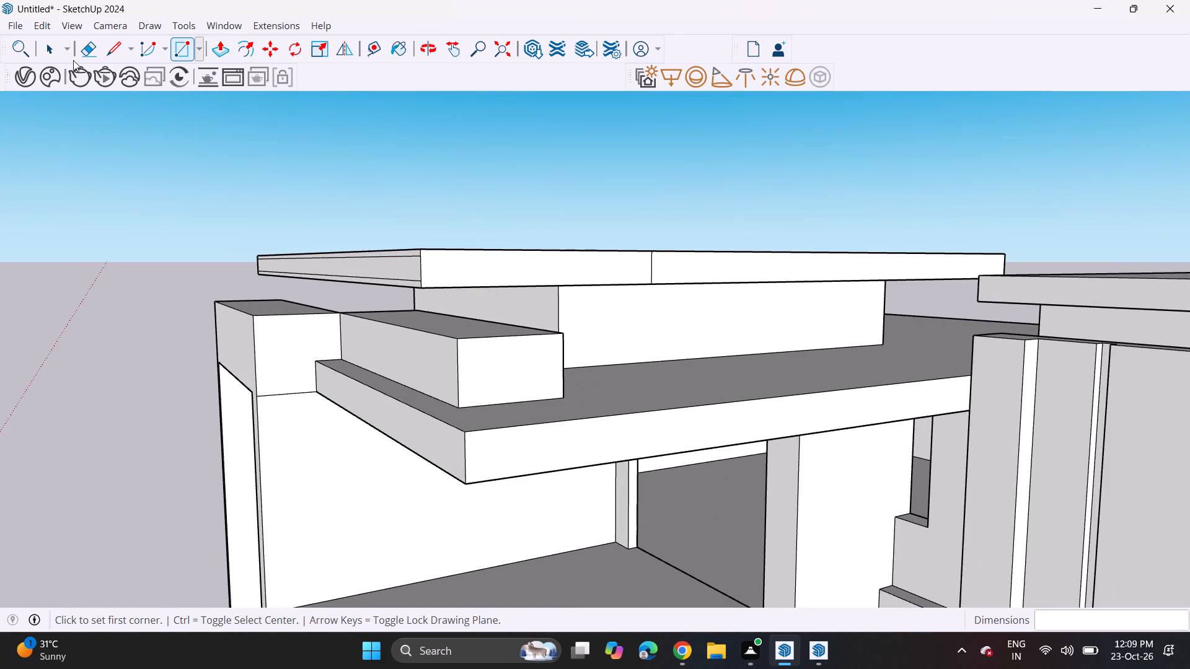
{"action": "left_click", "coordinate": [81, 55]}
{"action": "left_click", "coordinate": [652, 263]}
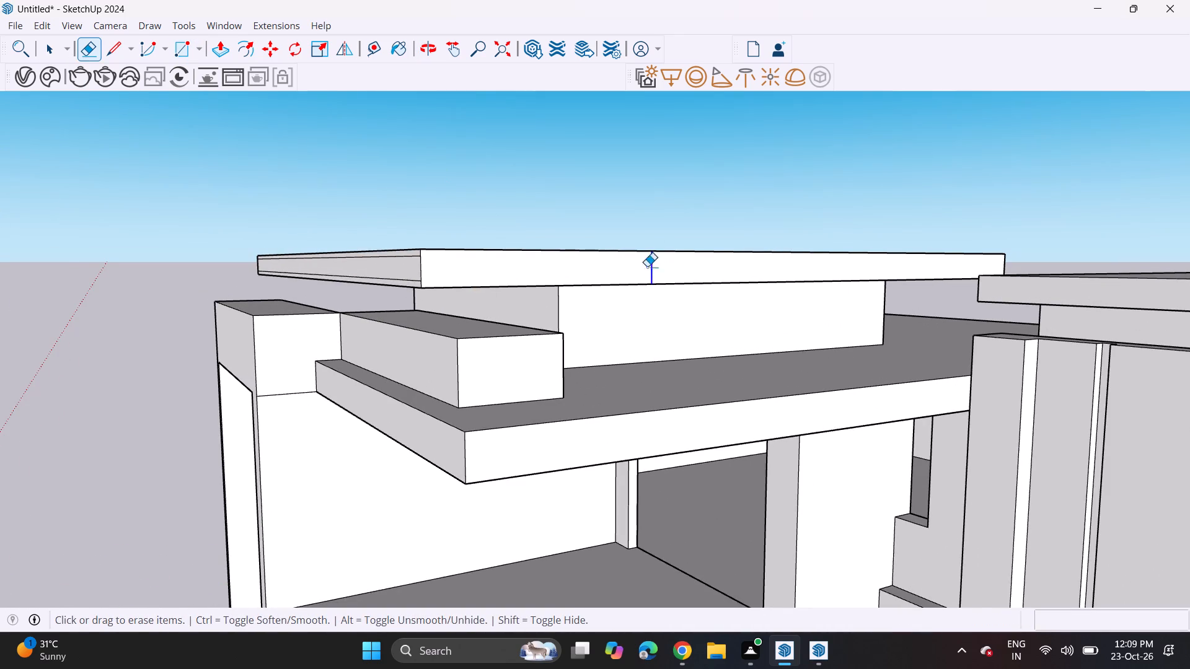
Draw a matching rectangular band about 1' 2 3/4" high along the full tower-side edge face of the main roof slab.
{"action": "left_click", "coordinate": [185, 49]}
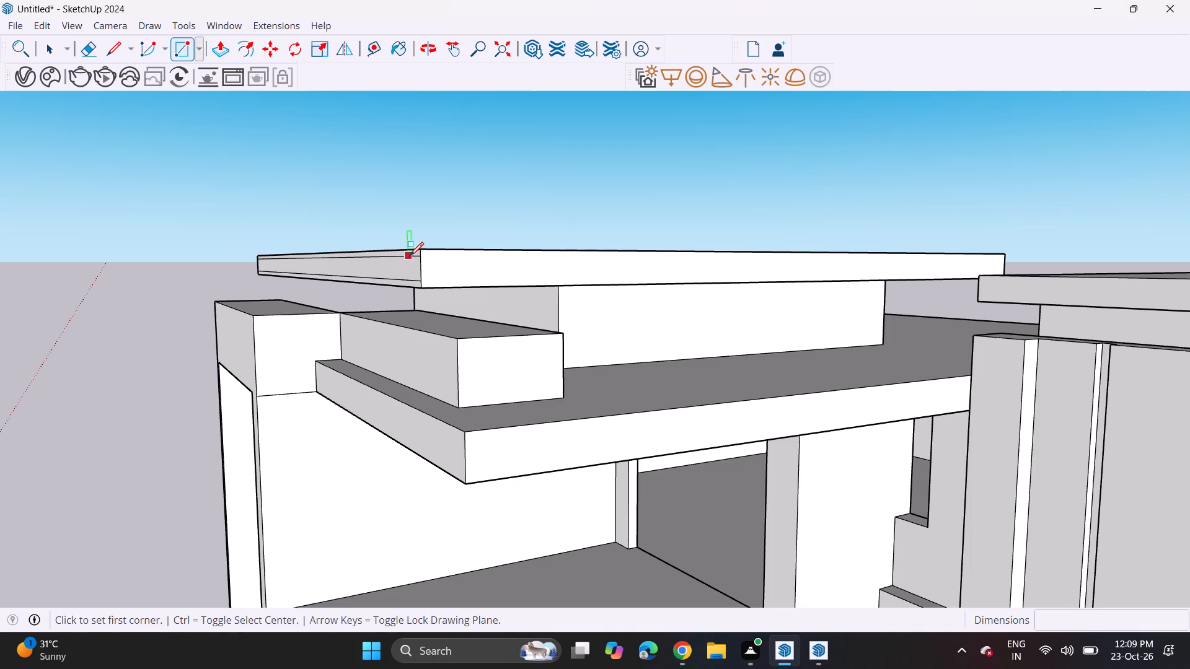
{"action": "left_click", "coordinate": [425, 258]}
{"action": "key", "text": "ctrl+z"}
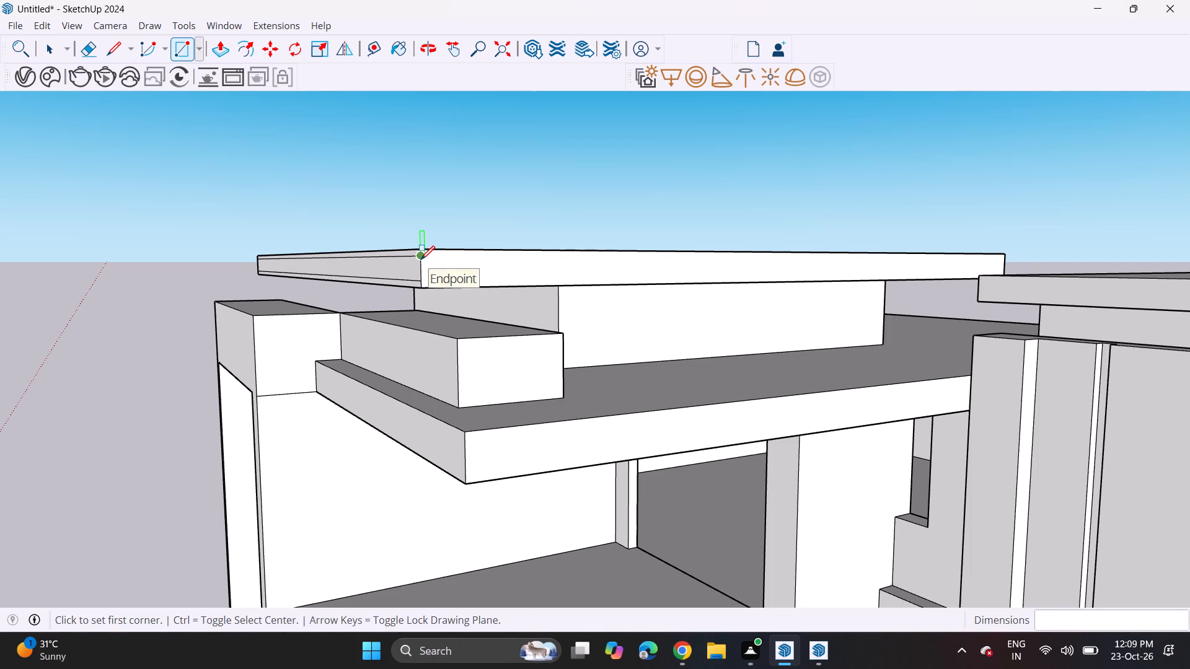
{"action": "left_click", "coordinate": [421, 260]}
{"action": "middle_click_drag", "start_coordinate": [578, 293], "coordinate": [311, 289]}
{"action": "middle_click_drag", "start_coordinate": [399, 289], "coordinate": [174, 337]}
{"action": "scroll", "coordinate": [697, 274], "scroll_direction": "up", "scroll_amount": 4}
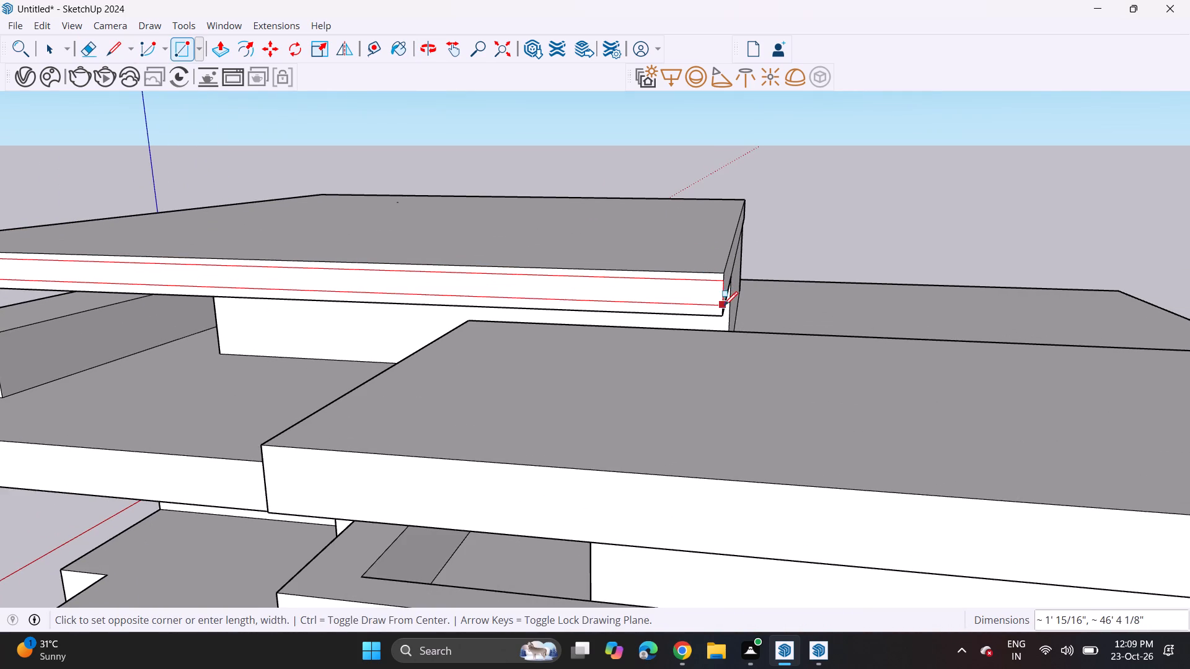
{"action": "scroll", "coordinate": [721, 305], "scroll_direction": "up", "scroll_amount": 7}
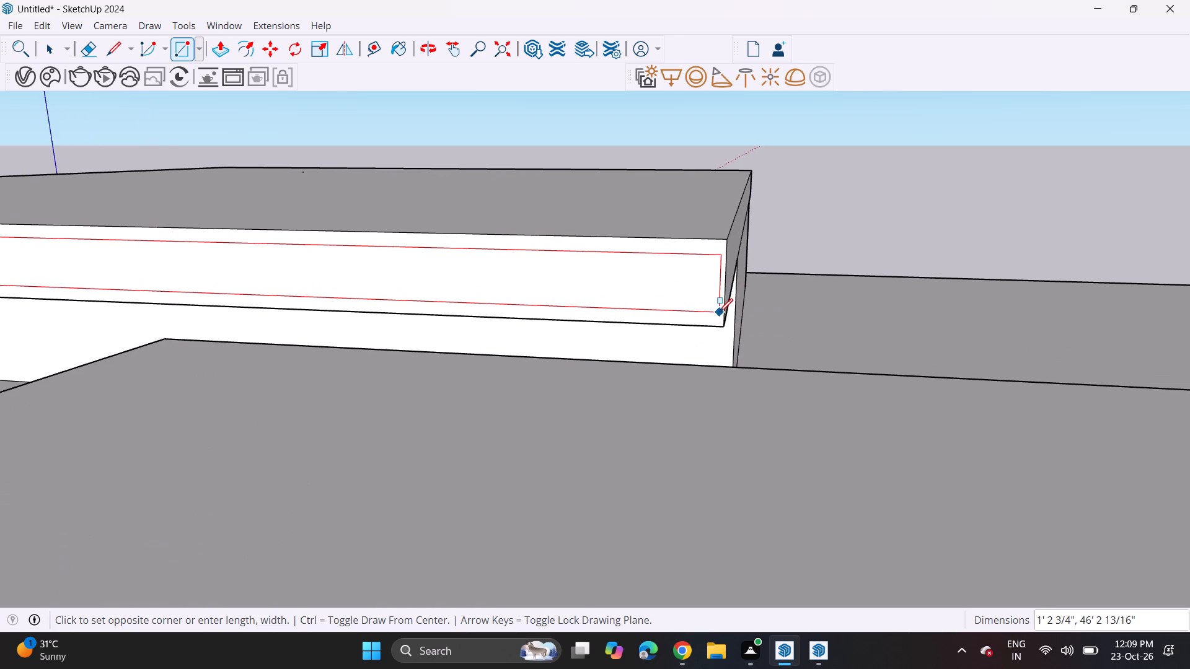
{"action": "left_click", "coordinate": [723, 310]}
Draw a rectangular band about 1' 2 1/2" by 49' 10 1/8" along the rear edge face of the main roof slab.
{"action": "middle_click_drag", "start_coordinate": [742, 259], "coordinate": [583, 258]}
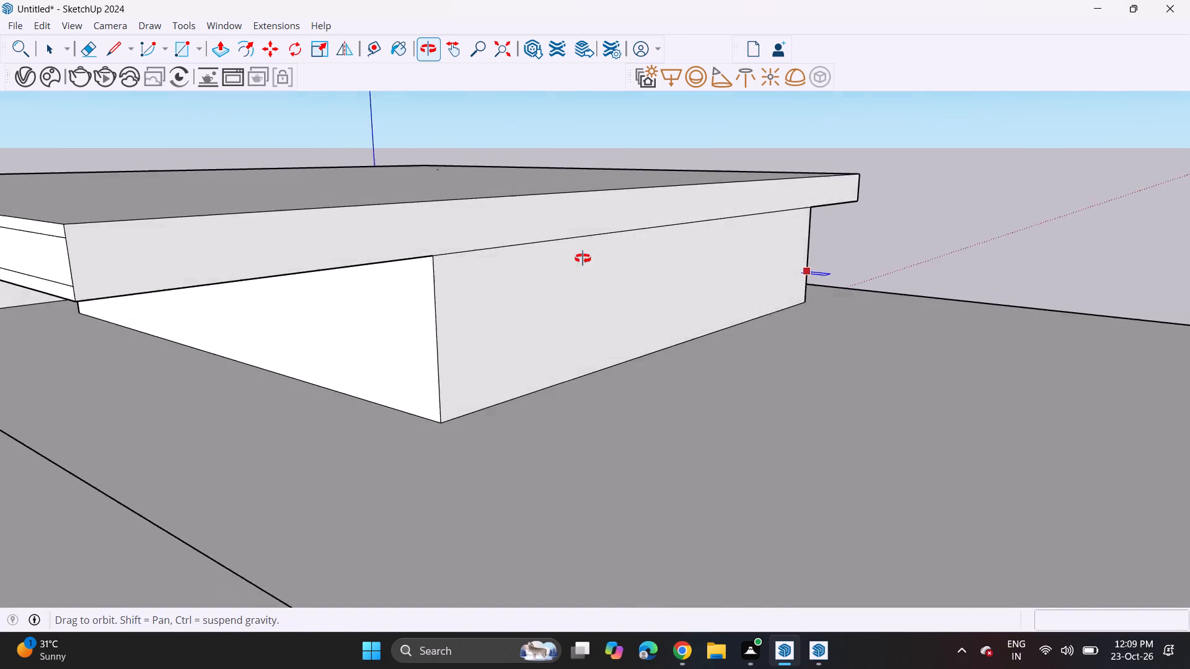
{"action": "middle_click_drag", "start_coordinate": [583, 258], "coordinate": [537, 273]}
{"action": "scroll", "coordinate": [526, 260], "scroll_direction": "down", "scroll_amount": 7}
{"action": "middle_click_drag", "start_coordinate": [599, 250], "coordinate": [358, 265]}
{"action": "middle_click_drag", "start_coordinate": [328, 222], "coordinate": [327, 230]}
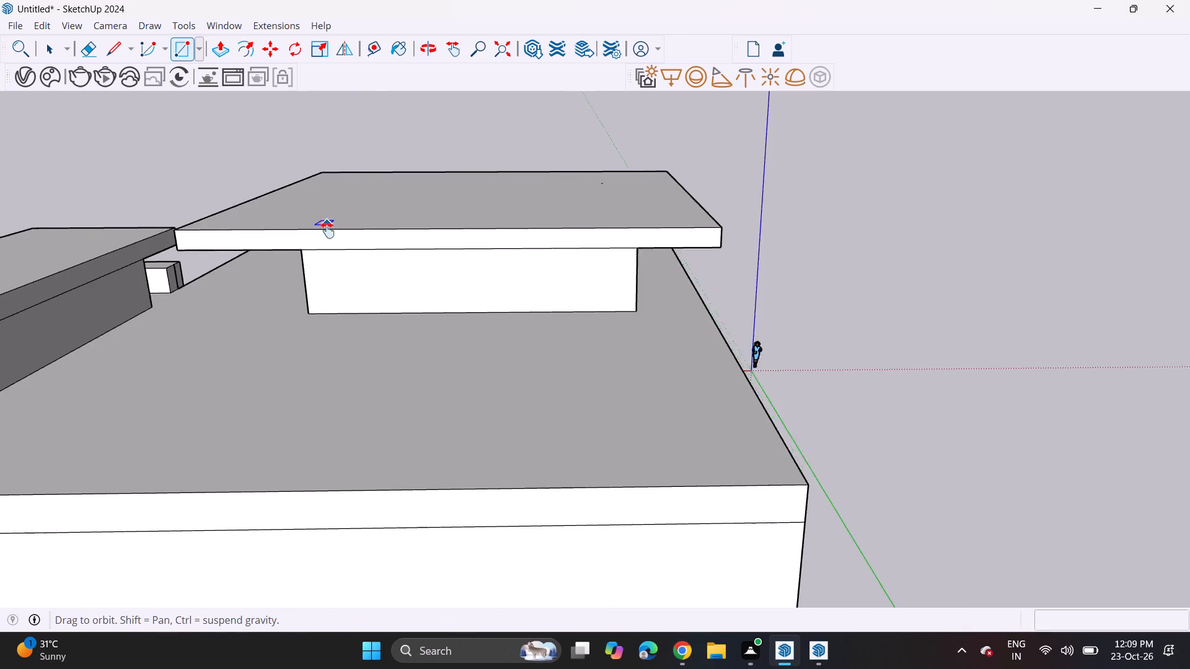
{"action": "middle_click_drag", "start_coordinate": [327, 230], "coordinate": [454, 339]}
{"action": "middle_click_drag", "start_coordinate": [381, 350], "coordinate": [531, 303]}
{"action": "scroll", "coordinate": [381, 334], "scroll_direction": "up", "scroll_amount": 1}
{"action": "scroll", "coordinate": [519, 315], "scroll_direction": "up", "scroll_amount": 5}
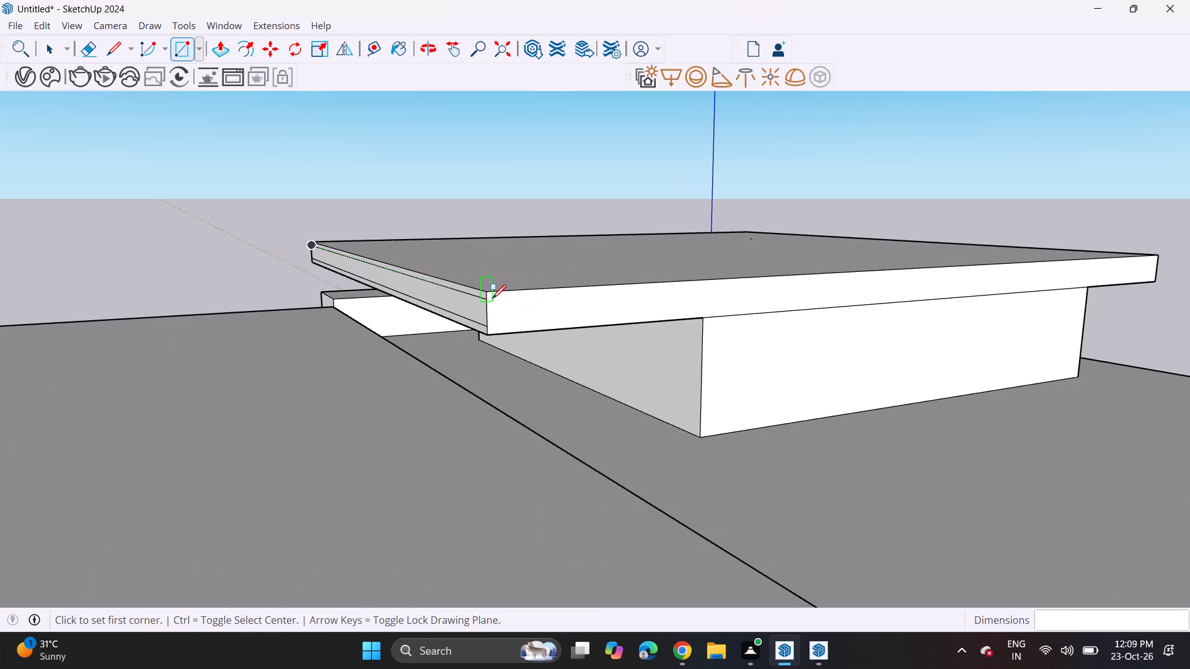
{"action": "left_click", "coordinate": [489, 297]}
{"action": "middle_click_drag", "start_coordinate": [566, 323], "coordinate": [103, 339]}
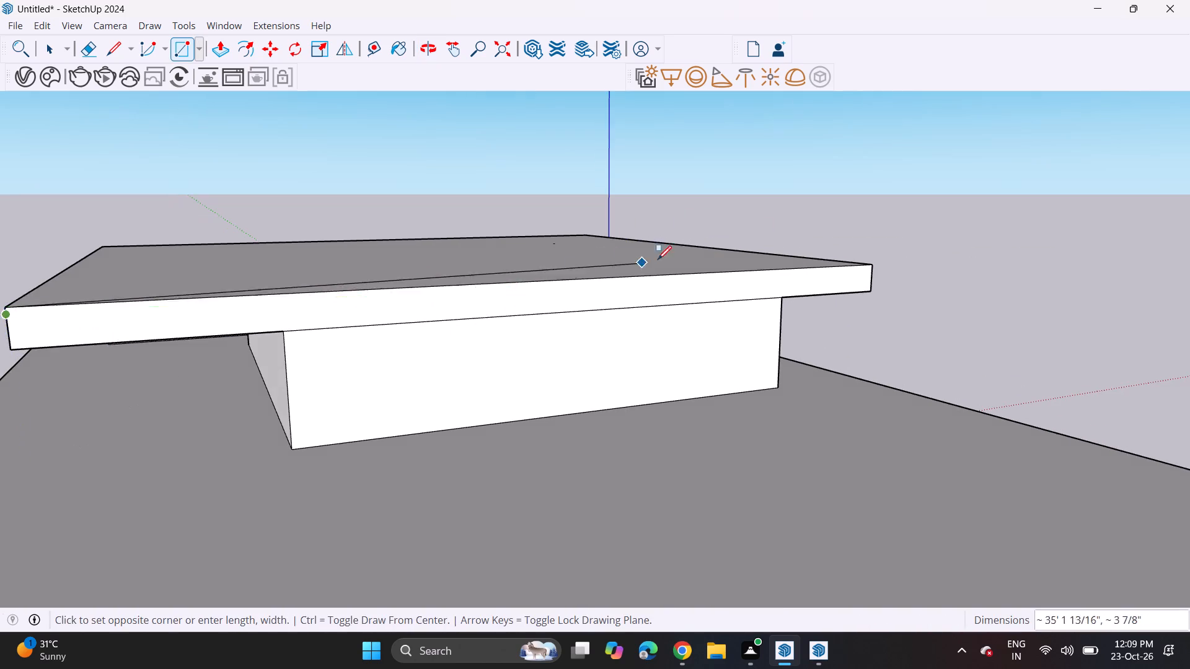
{"action": "middle_click_drag", "start_coordinate": [777, 241], "coordinate": [505, 263]}
{"action": "scroll", "coordinate": [773, 241], "scroll_direction": "up", "scroll_amount": 1}
{"action": "scroll", "coordinate": [606, 312], "scroll_direction": "up", "scroll_amount": 3}
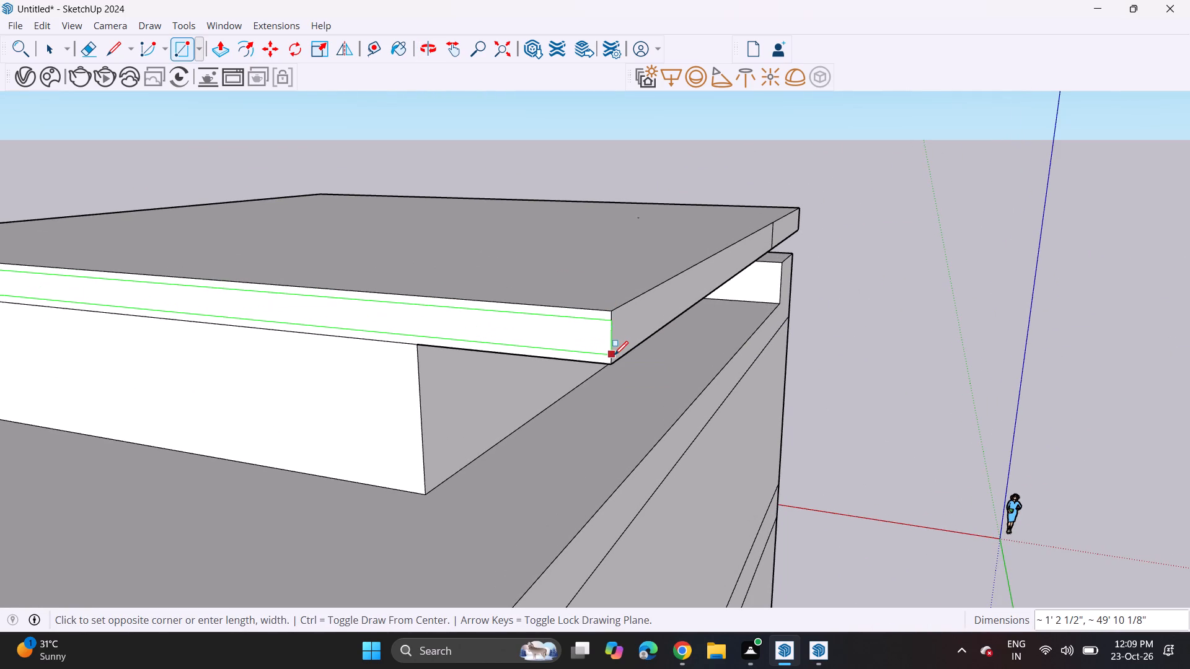
{"action": "left_click", "coordinate": [614, 355]}
Draw a rectangular band about 46' 4 1/8" by 1' 2 3/8" along the roof slab's edge face opposite the tower.
{"action": "middle_click_drag", "start_coordinate": [625, 328], "coordinate": [338, 302]}
{"action": "left_click", "coordinate": [344, 282]}
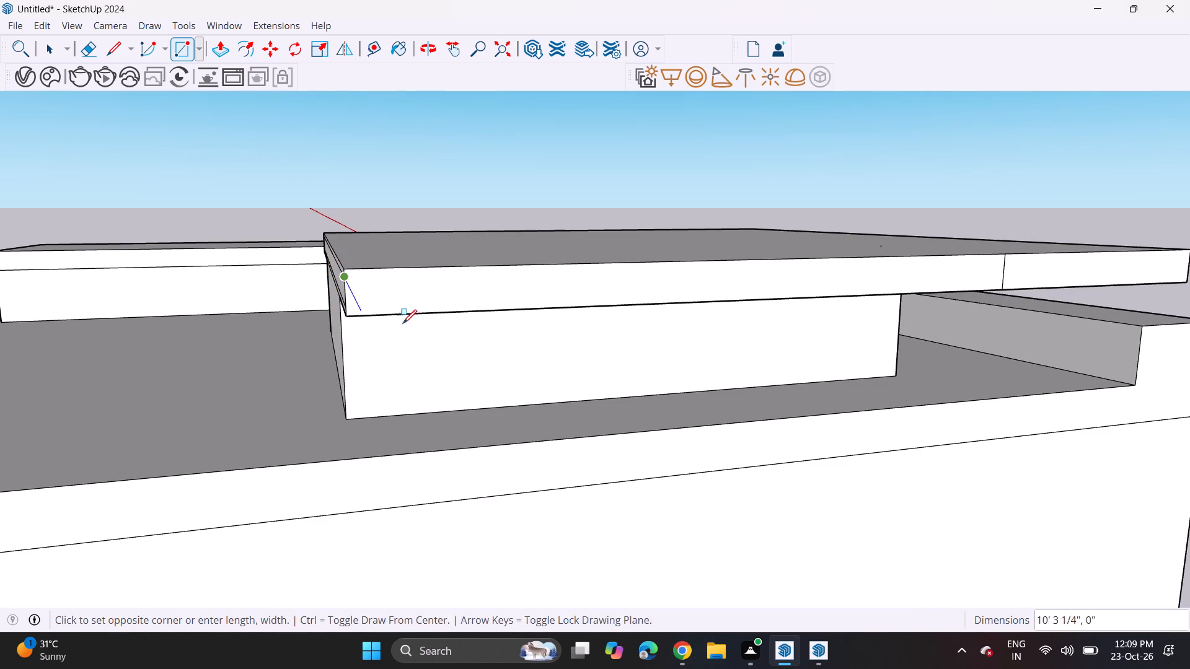
{"action": "middle_click_drag", "start_coordinate": [511, 300], "coordinate": [288, 315]}
{"action": "middle_click_drag", "start_coordinate": [814, 249], "coordinate": [570, 256]}
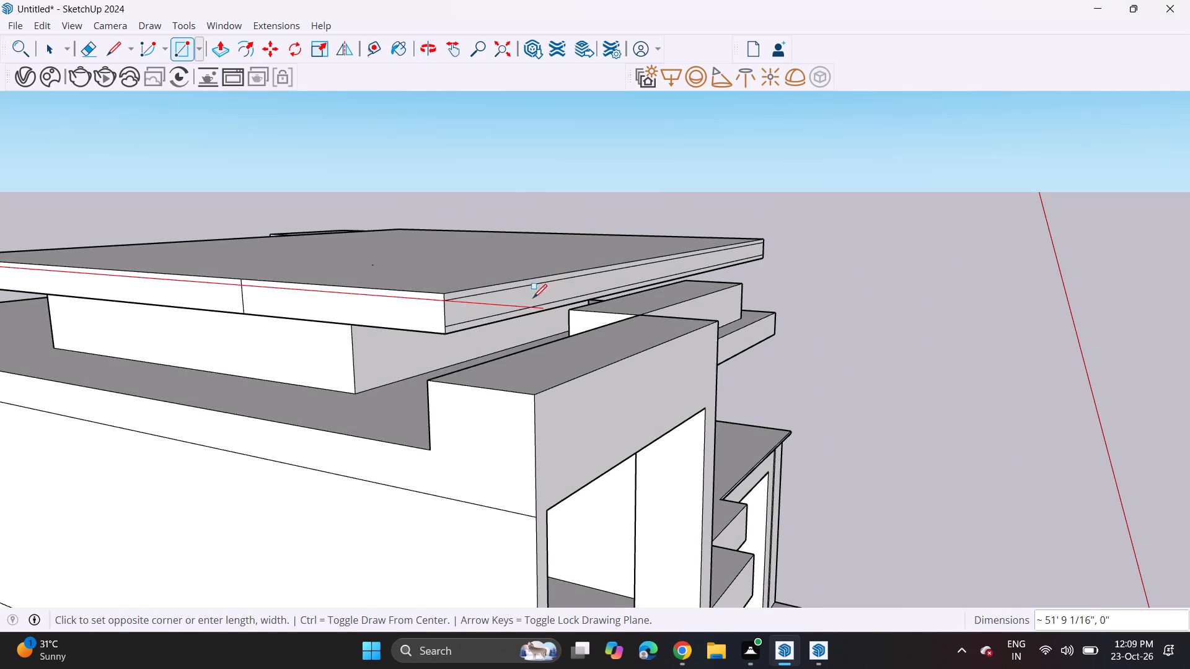
{"action": "left_click", "coordinate": [447, 324]}
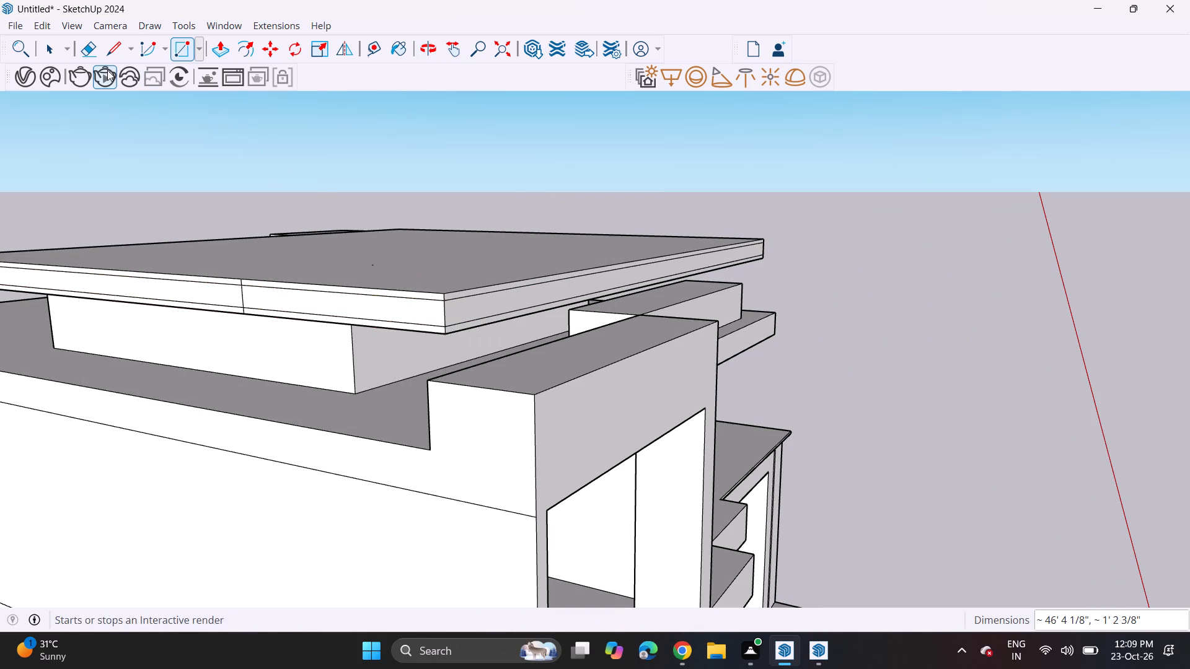
Erase the vertical seam segments crossing the band and its borders on the roof slab's edge face opposite the tower.
{"action": "left_click", "coordinate": [92, 55]}
{"action": "scroll", "coordinate": [312, 312], "scroll_direction": "up", "scroll_amount": 5}
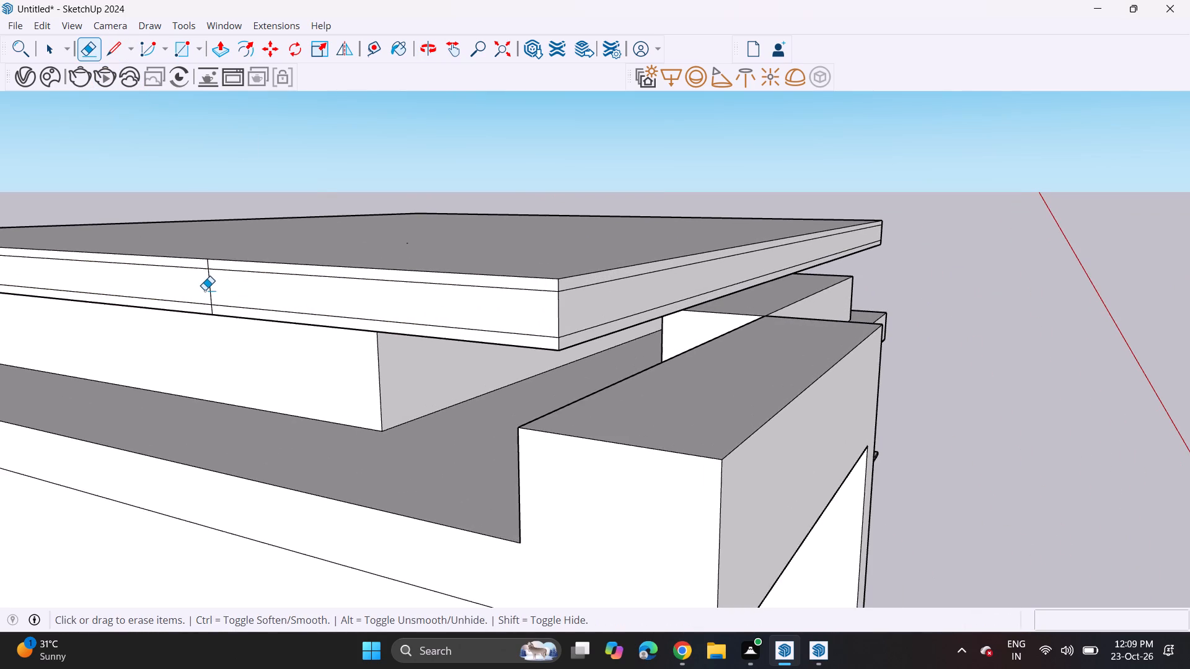
{"action": "left_click", "coordinate": [205, 290]}
{"action": "left_click", "coordinate": [210, 276]}
{"action": "scroll", "coordinate": [208, 266], "scroll_direction": "up", "scroll_amount": 13}
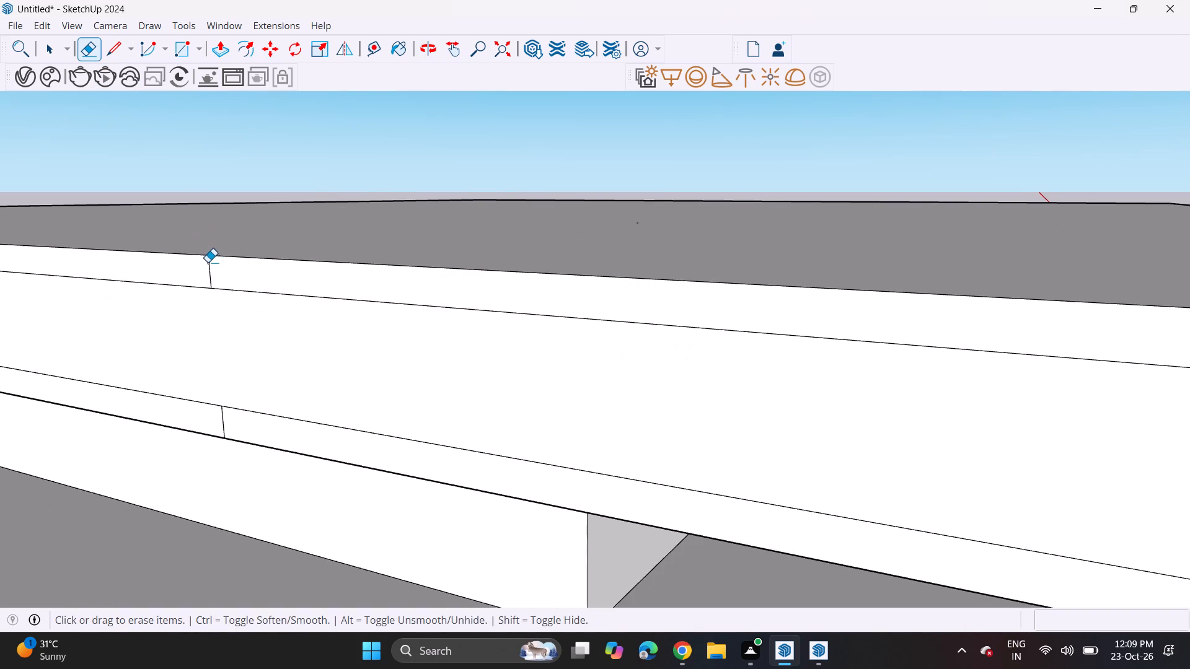
{"action": "left_click", "coordinate": [211, 262]}
{"action": "left_click", "coordinate": [225, 429]}
{"action": "scroll", "coordinate": [230, 401], "scroll_direction": "down", "scroll_amount": 7}
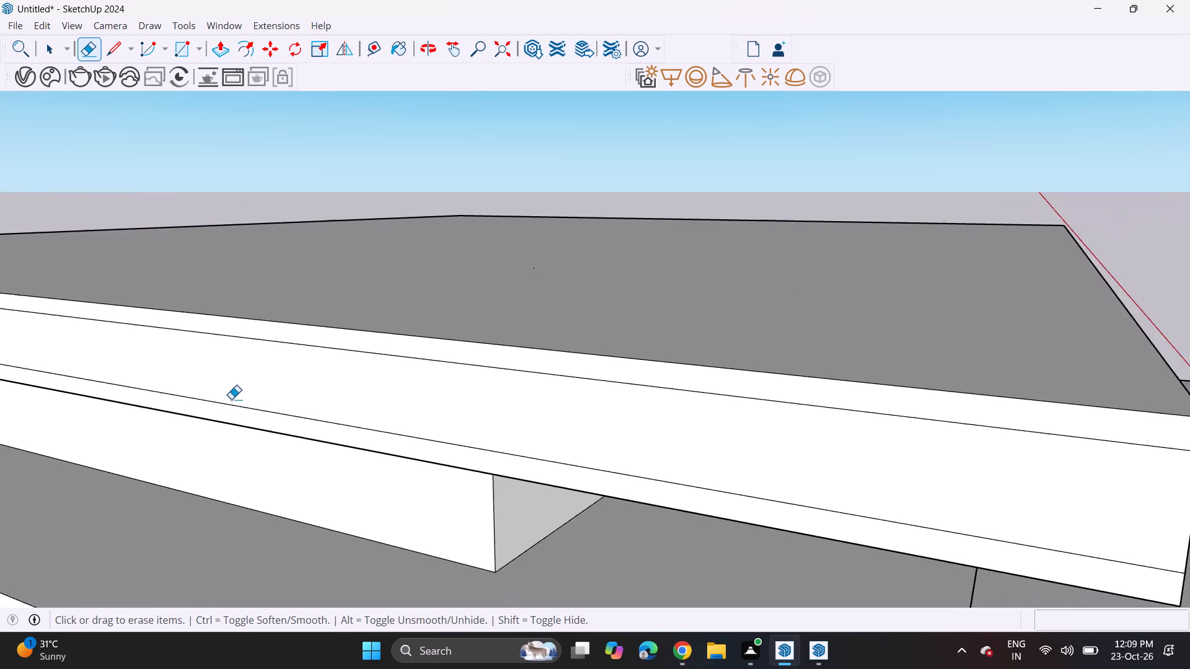
{"action": "scroll", "coordinate": [231, 399], "scroll_direction": "down", "scroll_amount": 16}
Push the band on the roof slab's front edge face inward by 5 15/16".
{"action": "middle_click_drag", "start_coordinate": [547, 356], "coordinate": [180, 310]}
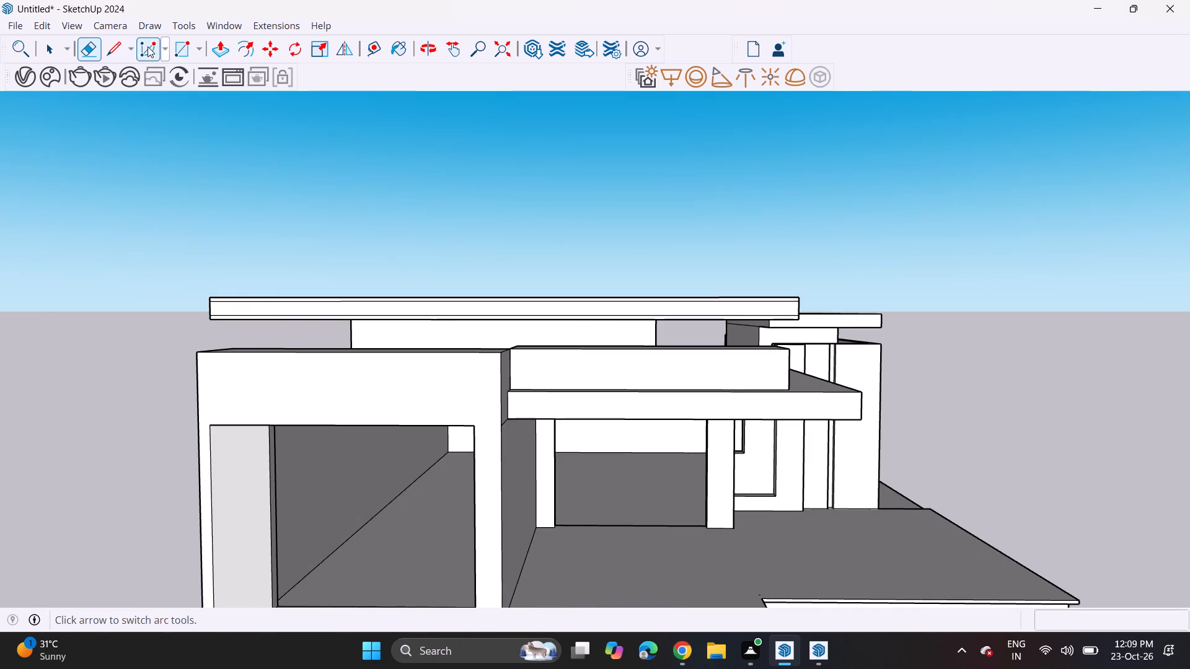
{"action": "left_click", "coordinate": [222, 51]}
{"action": "scroll", "coordinate": [295, 258], "scroll_direction": "up", "scroll_amount": 1}
{"action": "middle_click_drag", "start_coordinate": [292, 273], "coordinate": [302, 312]}
{"action": "scroll", "coordinate": [283, 394], "scroll_direction": "up", "scroll_amount": 6}
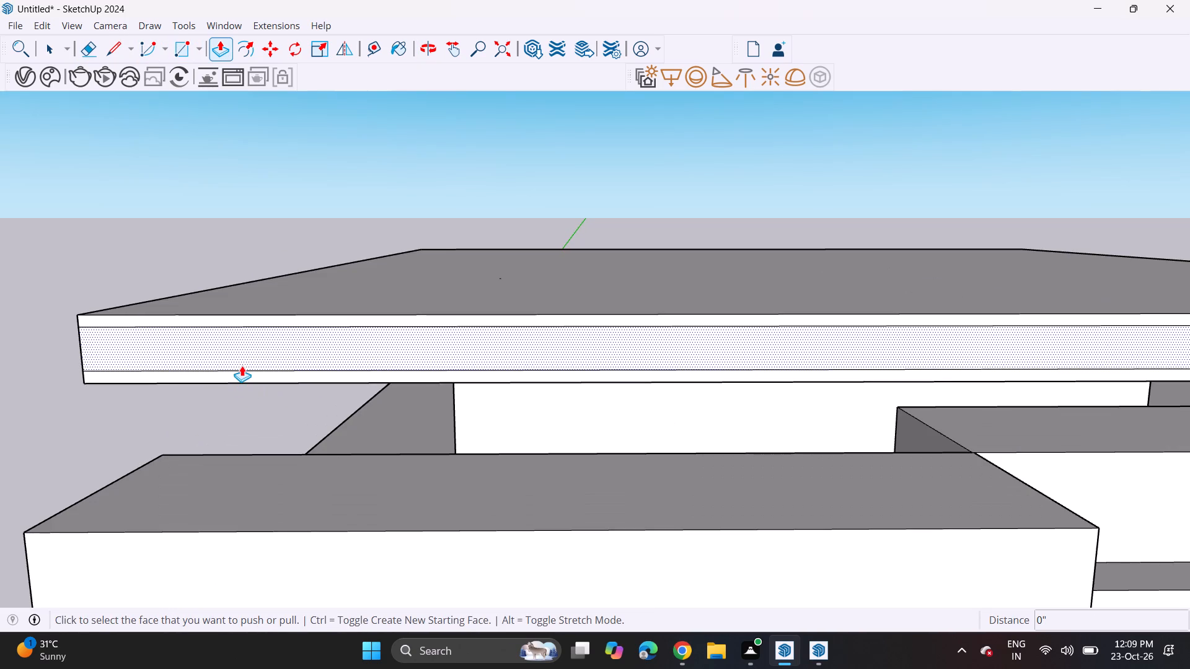
{"action": "left_click", "coordinate": [242, 365]}
{"action": "left_click", "coordinate": [250, 362]}
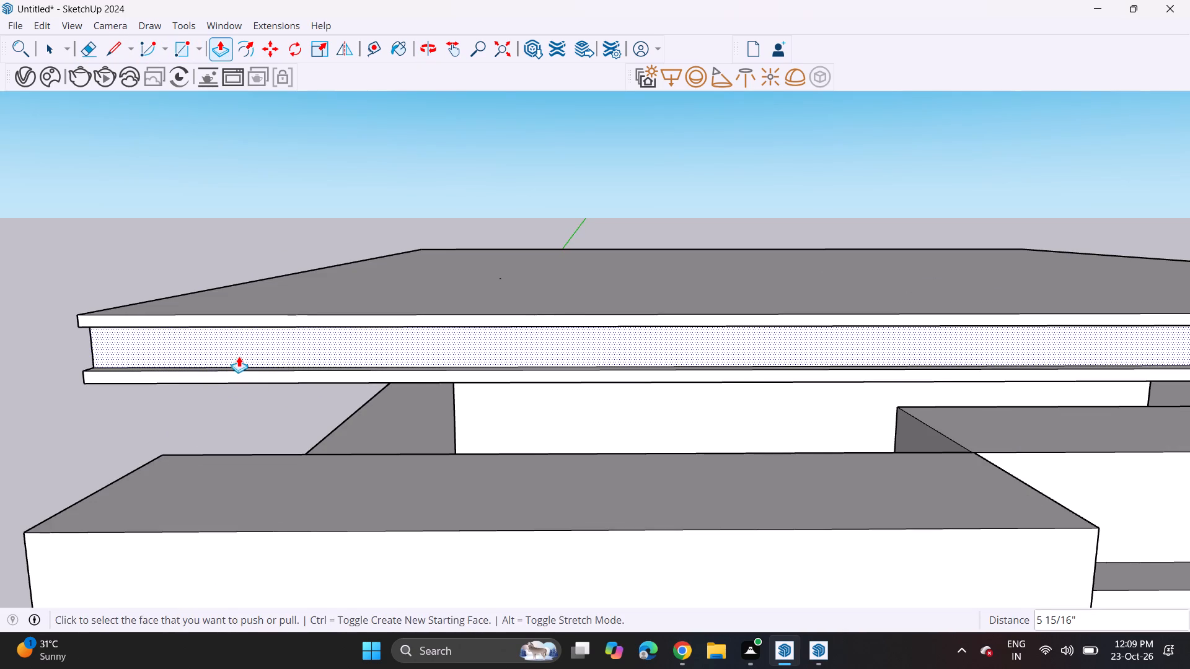
Recess the bands on the roof slab's two side edge faces and rear edge face by the same 5 15/16".
{"action": "scroll", "coordinate": [213, 315], "scroll_direction": "up", "scroll_amount": 1}
{"action": "middle_click_drag", "start_coordinate": [219, 314], "coordinate": [480, 281]}
{"action": "double_click", "coordinate": [112, 348]}
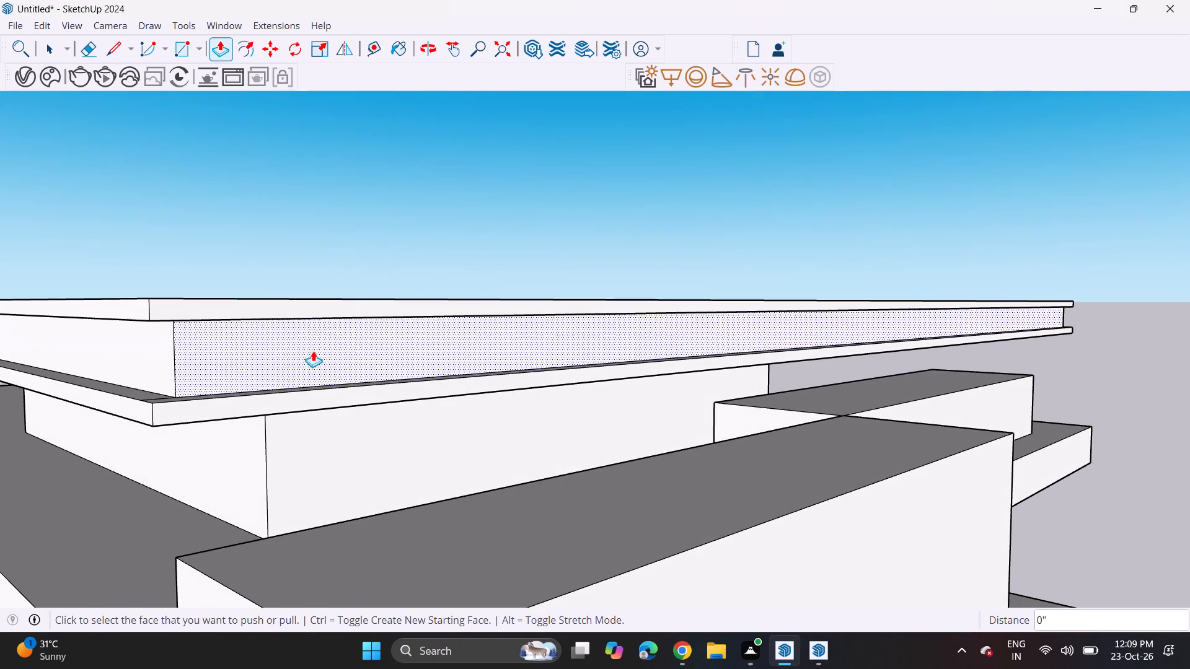
{"action": "scroll", "coordinate": [302, 348], "scroll_direction": "down", "scroll_amount": 11}
{"action": "middle_click_drag", "start_coordinate": [601, 277], "coordinate": [151, 321]}
{"action": "scroll", "coordinate": [428, 317], "scroll_direction": "down", "scroll_amount": 4}
{"action": "scroll", "coordinate": [617, 326], "scroll_direction": "up", "scroll_amount": 4}
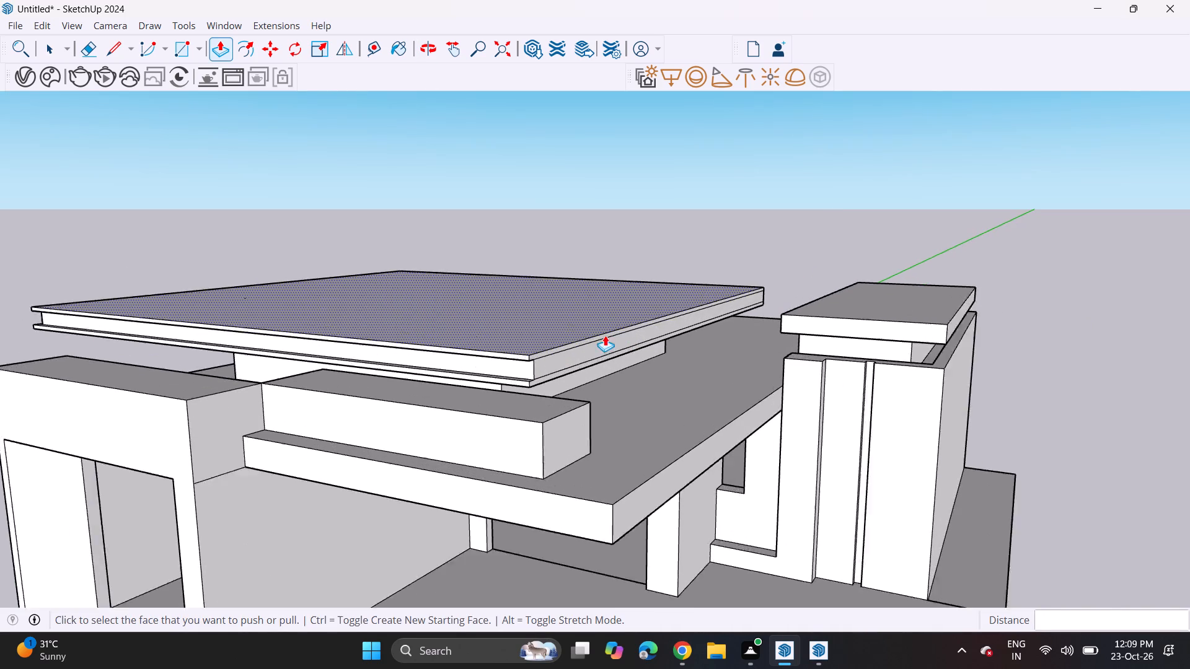
{"action": "scroll", "coordinate": [605, 335], "scroll_direction": "up", "scroll_amount": 8}
{"action": "left_click", "coordinate": [579, 360]}
{"action": "left_click", "coordinate": [579, 360]}
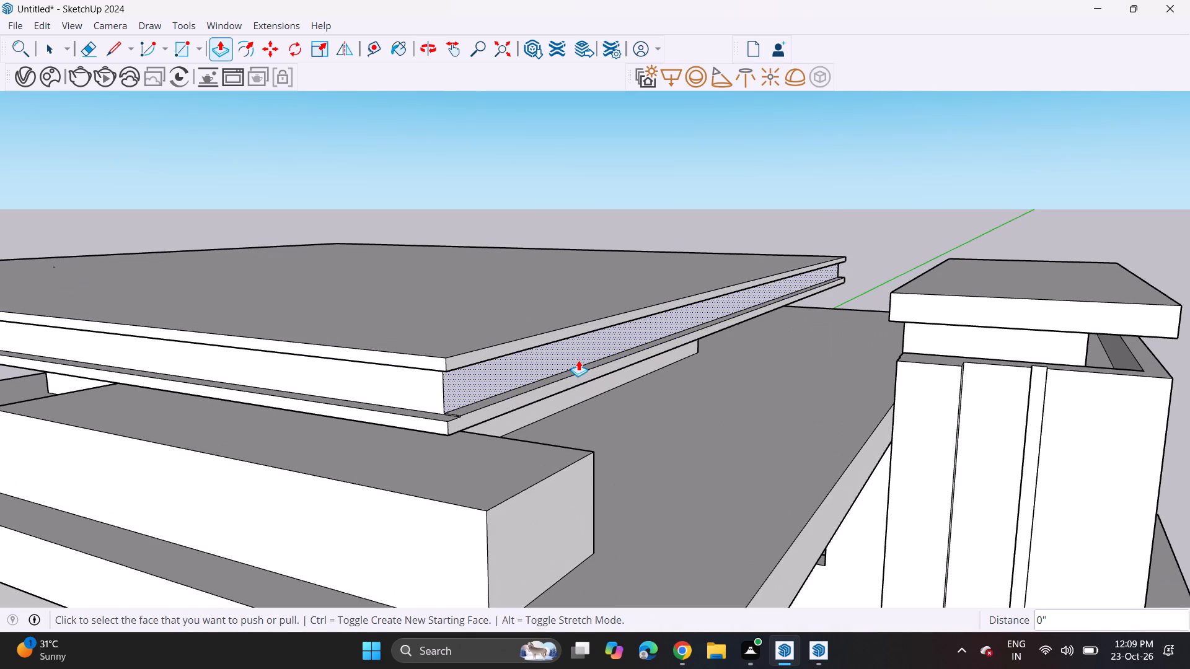
{"action": "scroll", "coordinate": [578, 360], "scroll_direction": "down", "scroll_amount": 6}
{"action": "middle_click_drag", "start_coordinate": [809, 253], "coordinate": [177, 382]}
{"action": "scroll", "coordinate": [207, 382], "scroll_direction": "up", "scroll_amount": 1}
{"action": "middle_click_drag", "start_coordinate": [762, 371], "coordinate": [644, 248]}
{"action": "scroll", "coordinate": [688, 279], "scroll_direction": "up", "scroll_amount": 3}
{"action": "double_click", "coordinate": [685, 271]}
Draw a rectangle about 44' 4 3/16" by 9' 9 3/4" on the roof slab's top face, along the tower-side edge.
{"action": "middle_click_drag", "start_coordinate": [314, 261], "coordinate": [813, 271]}
{"action": "scroll", "coordinate": [392, 265], "scroll_direction": "up", "scroll_amount": 1}
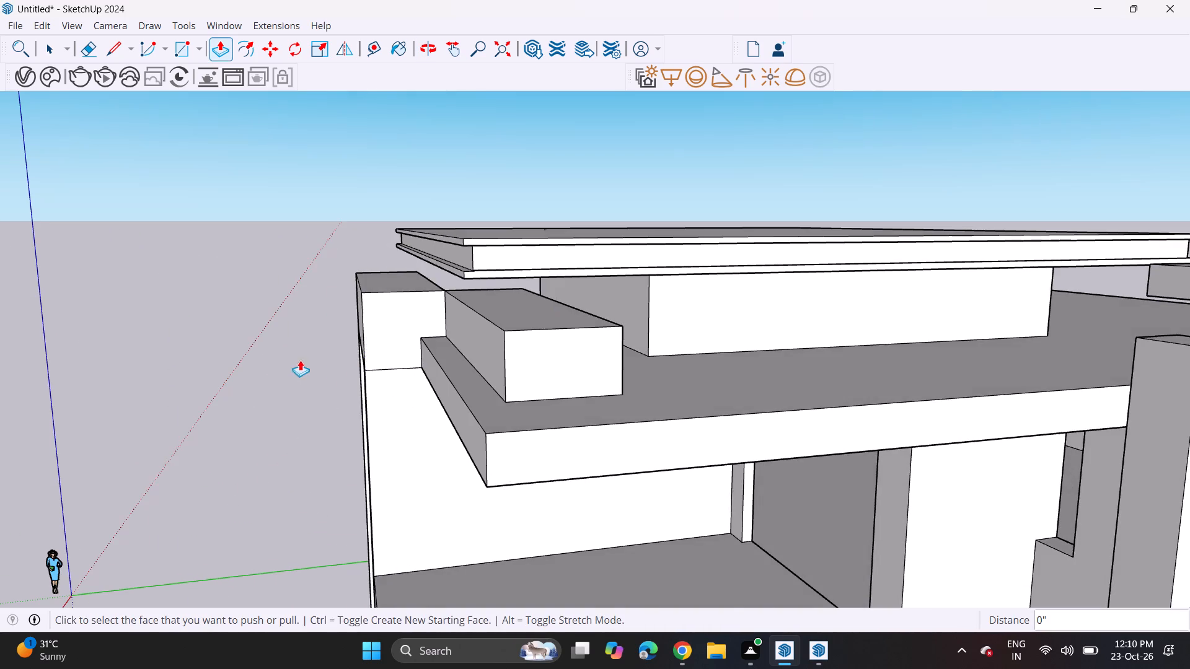
{"action": "middle_click_drag", "start_coordinate": [341, 323], "coordinate": [614, 318]}
{"action": "scroll", "coordinate": [591, 268], "scroll_direction": "down", "scroll_amount": 6}
{"action": "middle_click_drag", "start_coordinate": [537, 279], "coordinate": [232, 299], "text": "shift"}
{"action": "middle_click_drag", "start_coordinate": [252, 320], "coordinate": [558, 349]}
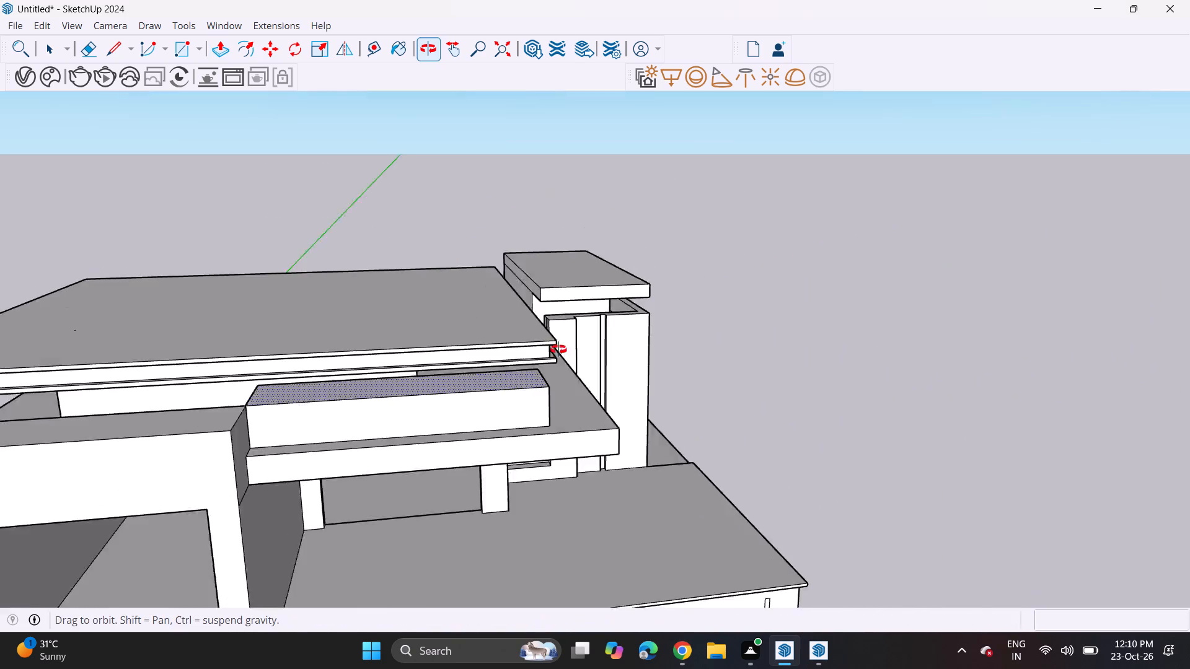
{"action": "middle_click_drag", "start_coordinate": [558, 349], "coordinate": [573, 352]}
{"action": "middle_click_drag", "start_coordinate": [514, 343], "coordinate": [664, 312], "text": "shift"}
{"action": "middle_click_drag", "start_coordinate": [644, 313], "coordinate": [484, 361]}
{"action": "scroll", "coordinate": [516, 363], "scroll_direction": "up", "scroll_amount": 1}
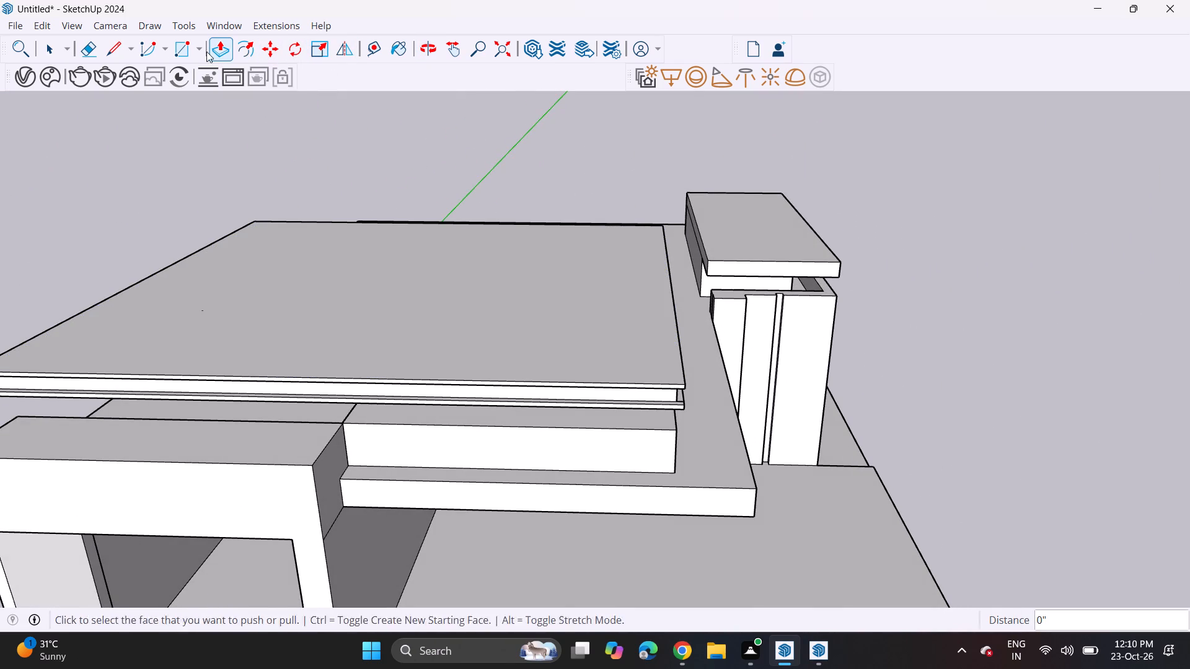
{"action": "left_click", "coordinate": [187, 47]}
{"action": "middle_click_drag", "start_coordinate": [456, 265], "coordinate": [471, 184]}
{"action": "scroll", "coordinate": [456, 265], "scroll_direction": "up", "scroll_amount": 1}
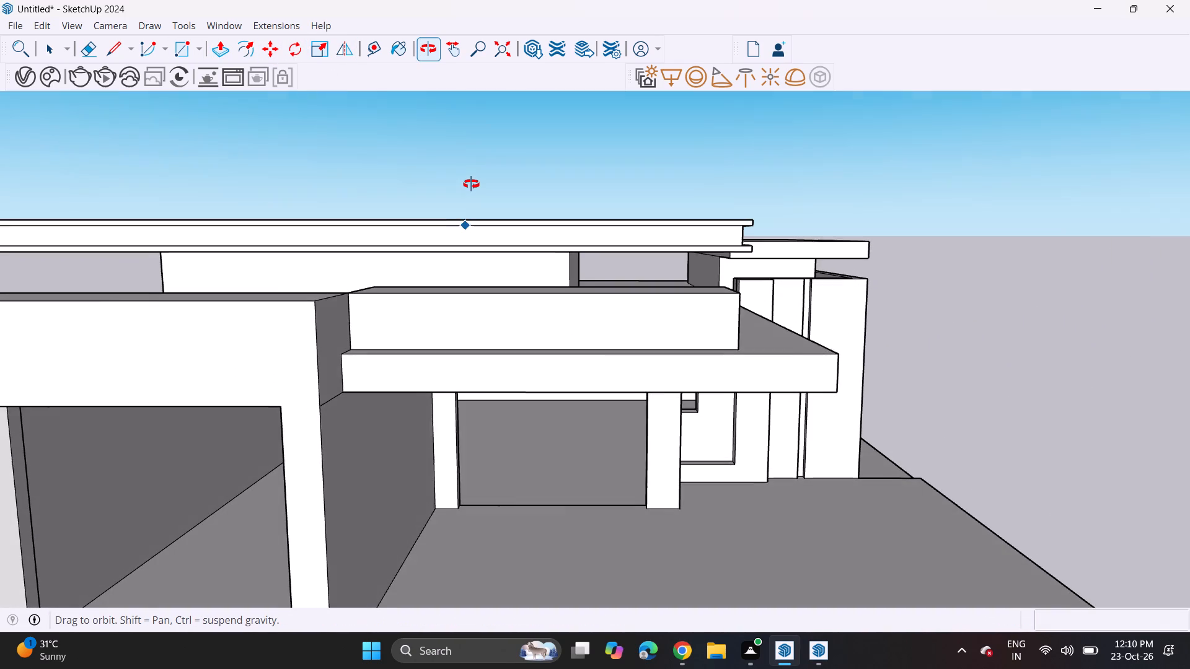
{"action": "middle_click_drag", "start_coordinate": [471, 184], "coordinate": [386, 313]}
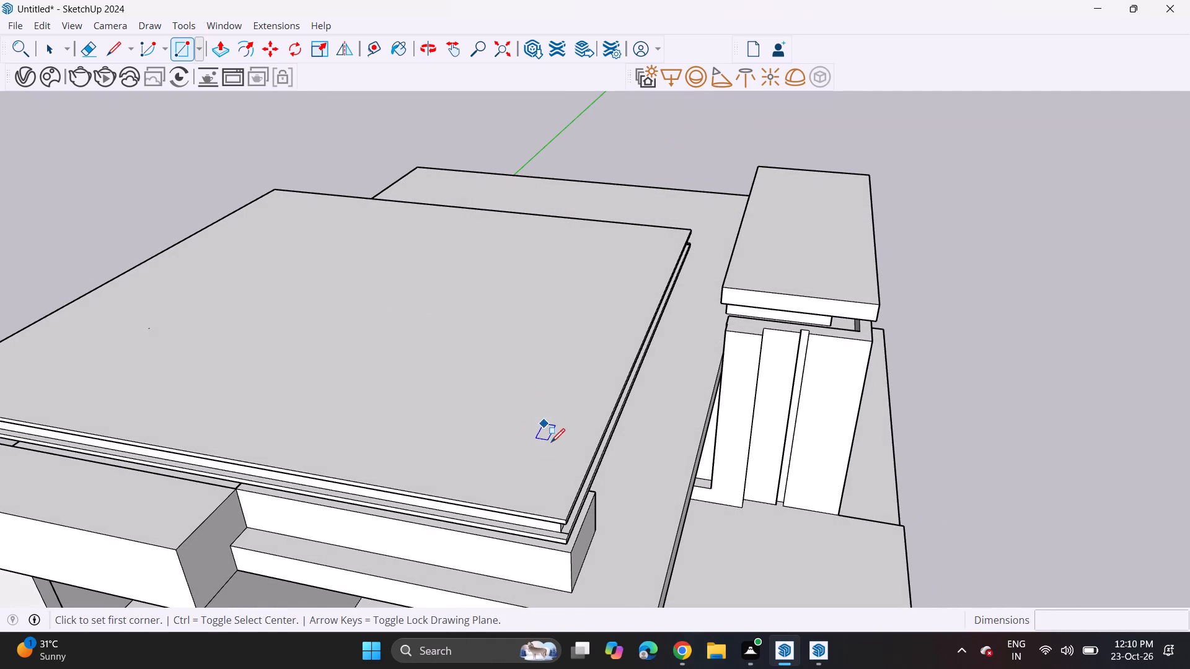
{"action": "left_click", "coordinate": [564, 510]}
{"action": "middle_click_drag", "start_coordinate": [591, 236], "coordinate": [628, 169]}
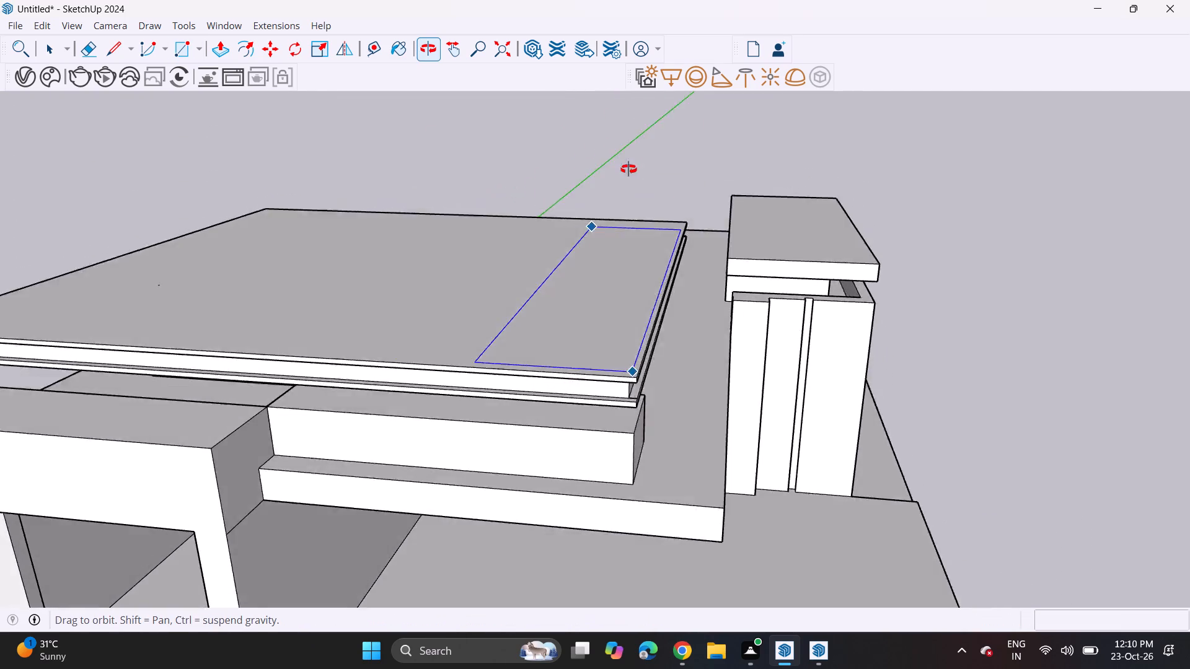
{"action": "middle_click_drag", "start_coordinate": [628, 169], "coordinate": [665, 151]}
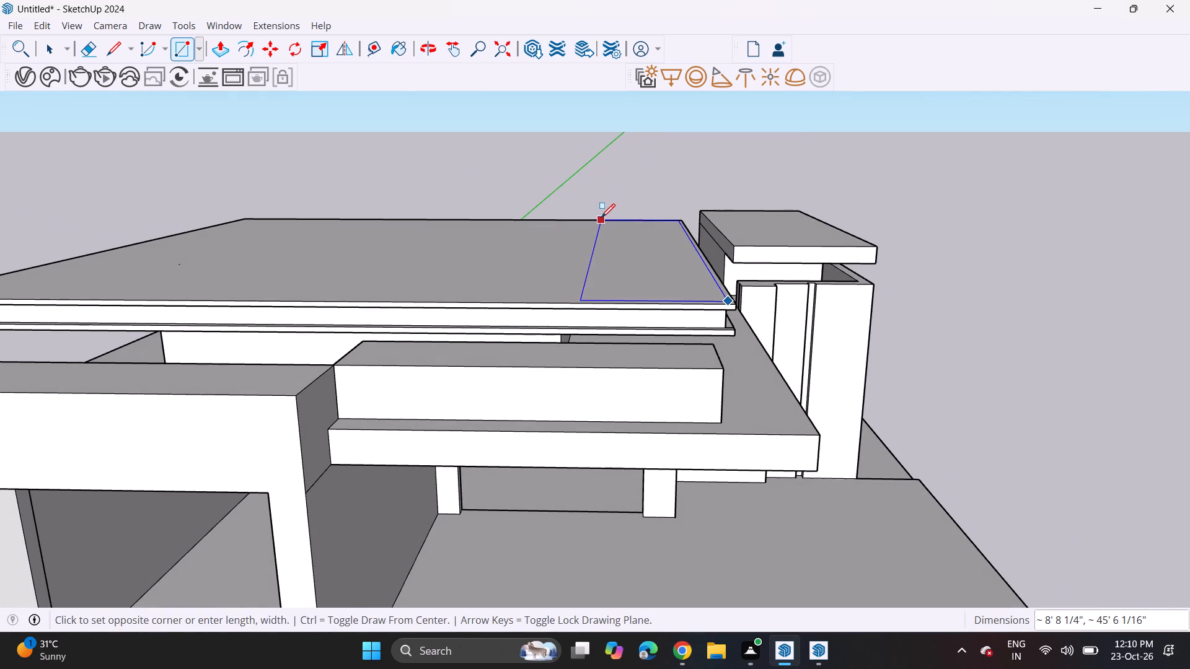
{"action": "middle_click_drag", "start_coordinate": [594, 224], "coordinate": [599, 268]}
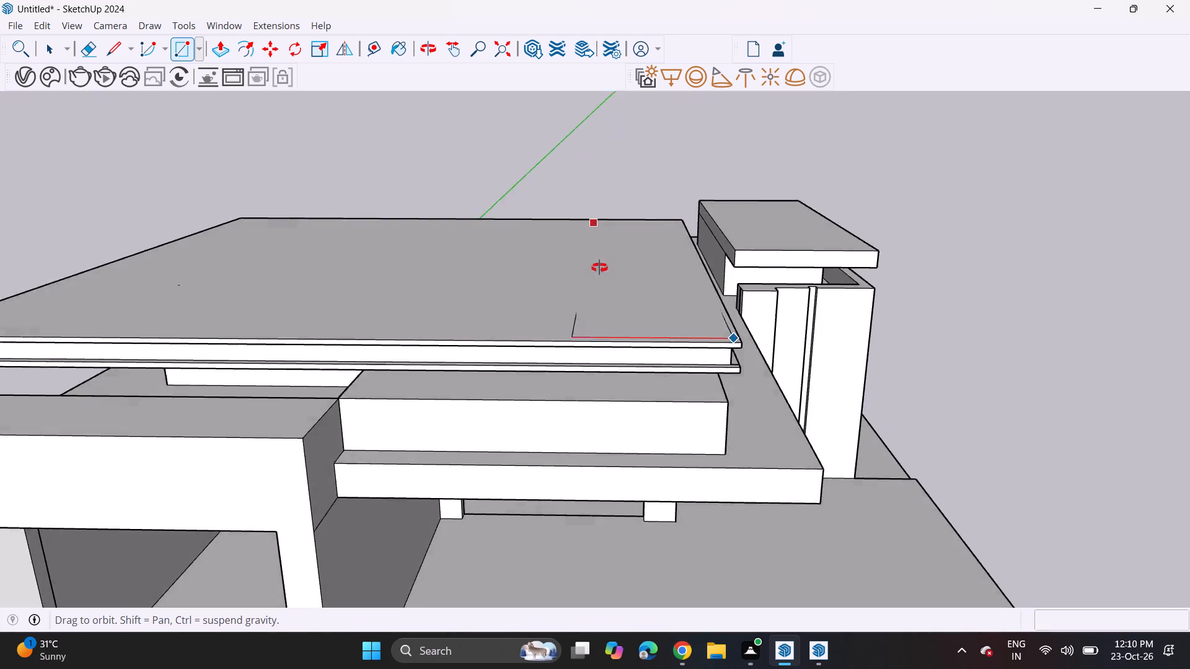
{"action": "middle_click_drag", "start_coordinate": [599, 268], "coordinate": [593, 329]}
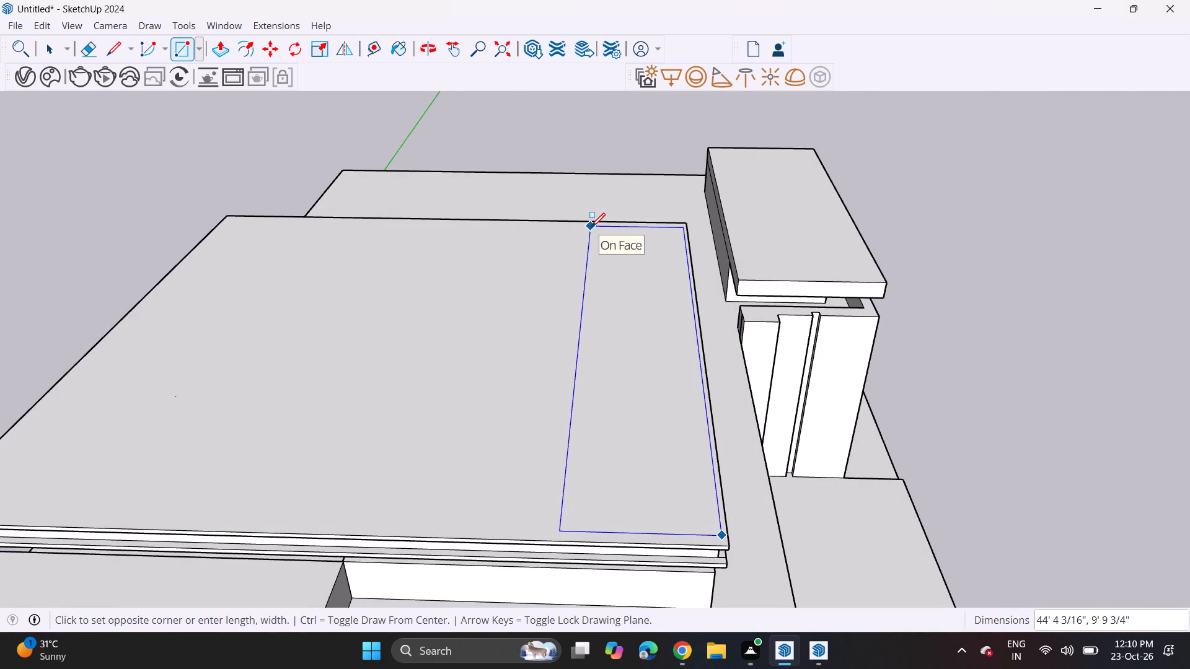
{"action": "left_click", "coordinate": [591, 227]}
Draw a diagonal line about 10' 7 1/16" long from the roof rectangle's front short side, near its outer corner, to its inner long side.
{"action": "scroll", "coordinate": [588, 343], "scroll_direction": "down", "scroll_amount": 6}
{"action": "middle_click_drag", "start_coordinate": [610, 367], "coordinate": [189, 555]}
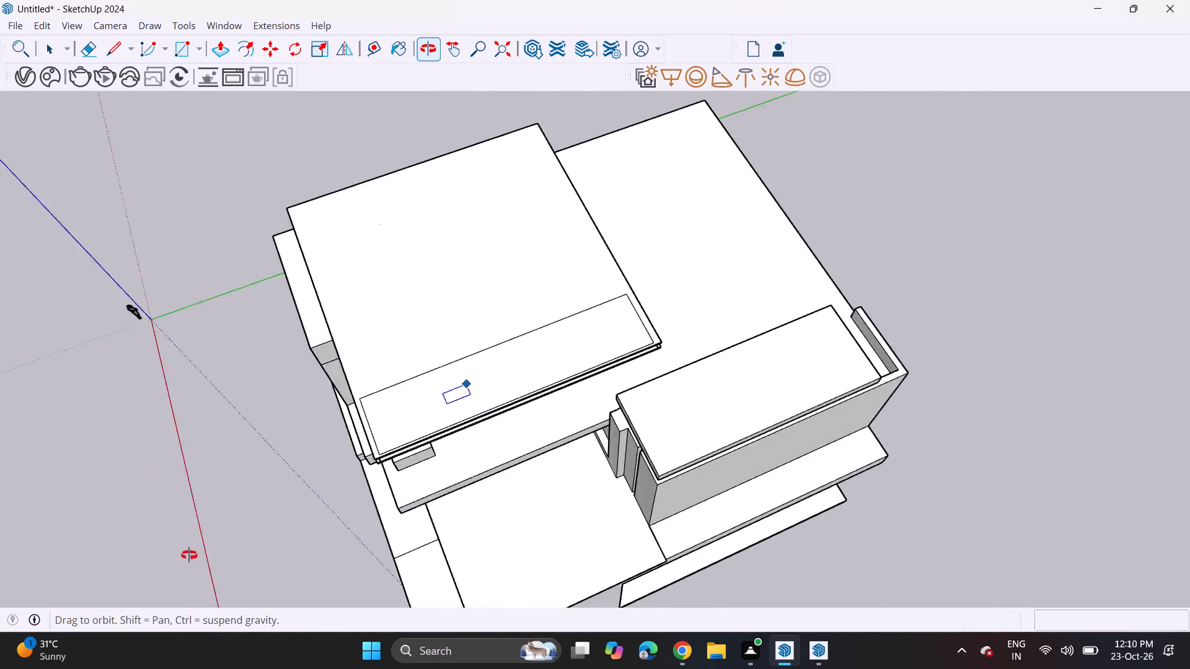
{"action": "middle_click_drag", "start_coordinate": [189, 555], "coordinate": [188, 555]}
{"action": "scroll", "coordinate": [461, 383], "scroll_direction": "up", "scroll_amount": 4}
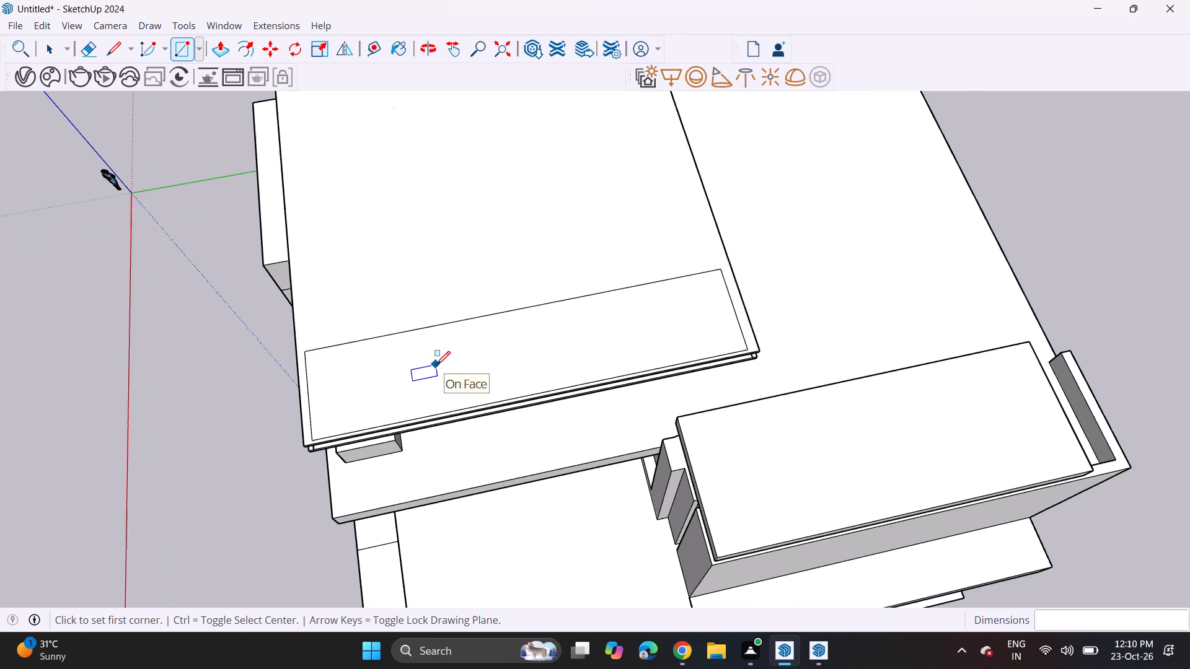
{"action": "scroll", "coordinate": [436, 365], "scroll_direction": "up", "scroll_amount": 2}
{"action": "left_click", "coordinate": [112, 45]}
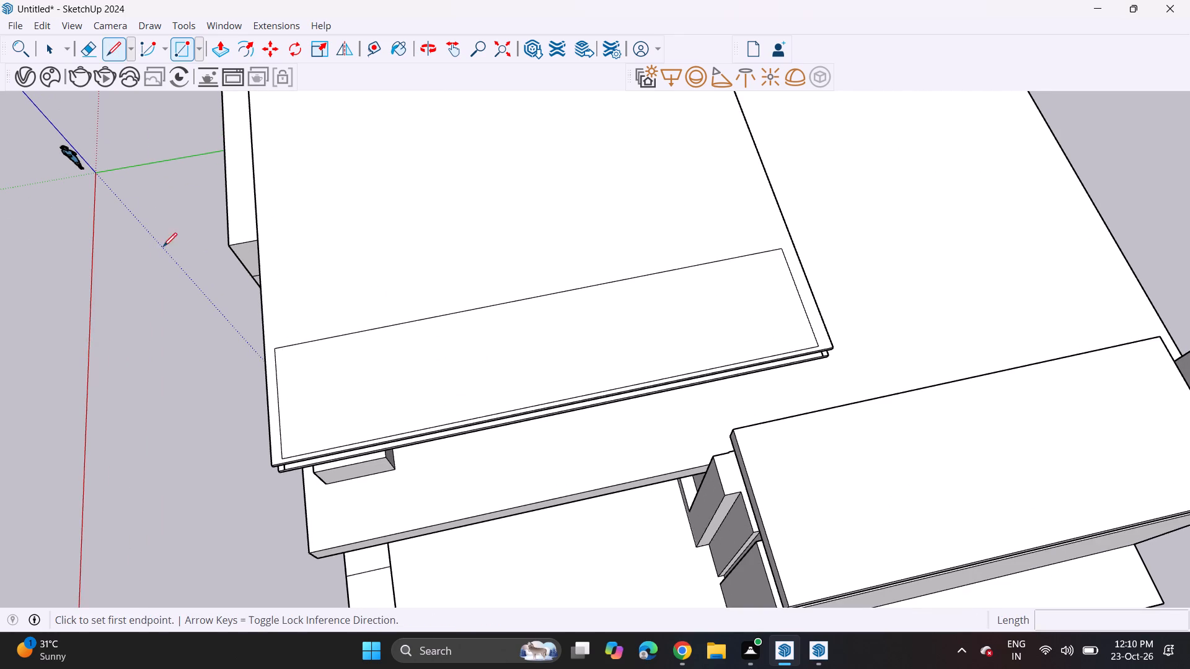
{"action": "scroll", "coordinate": [289, 467], "scroll_direction": "up", "scroll_amount": 4}
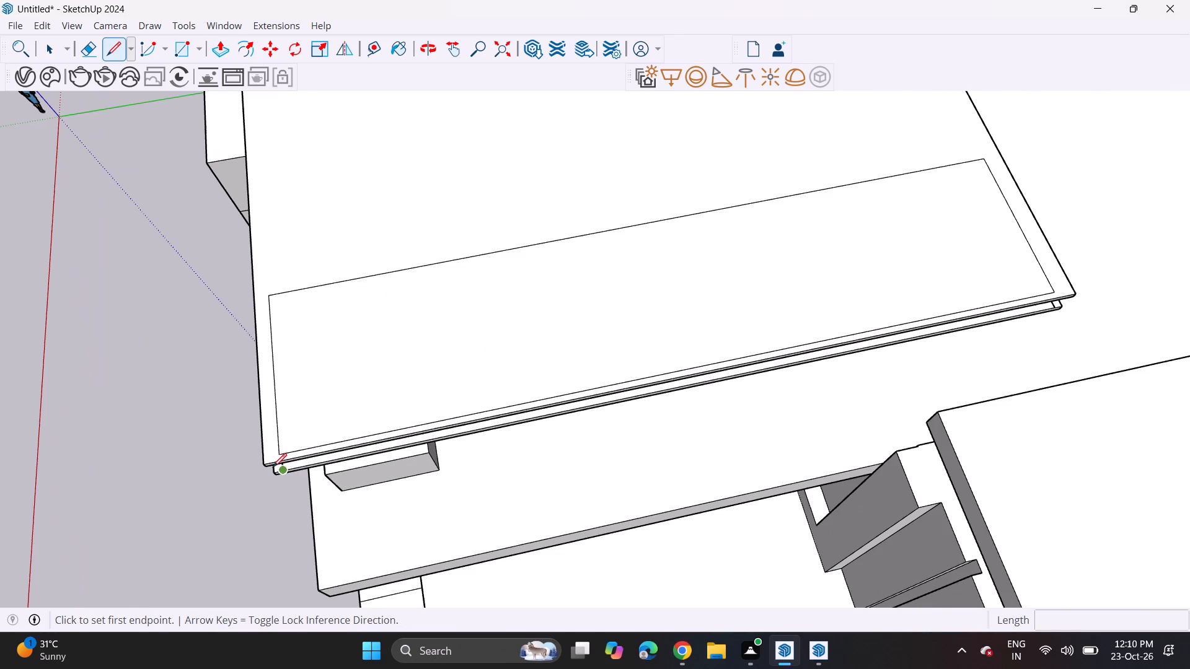
{"action": "left_click", "coordinate": [280, 434]}
{"action": "left_click", "coordinate": [375, 274]}
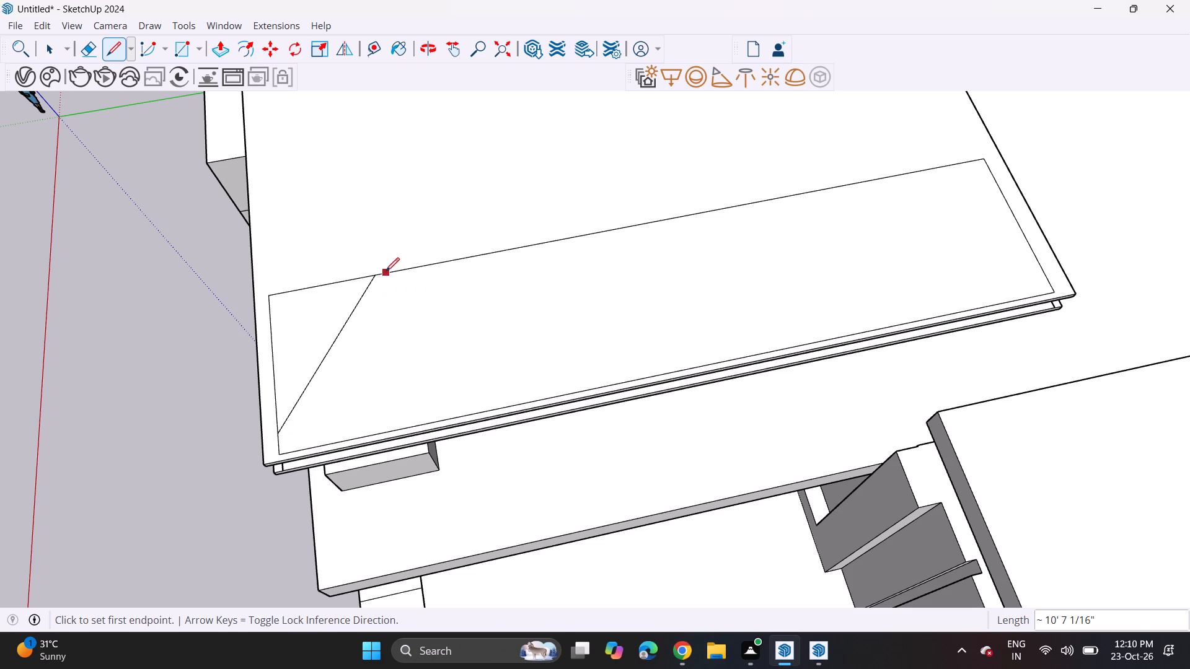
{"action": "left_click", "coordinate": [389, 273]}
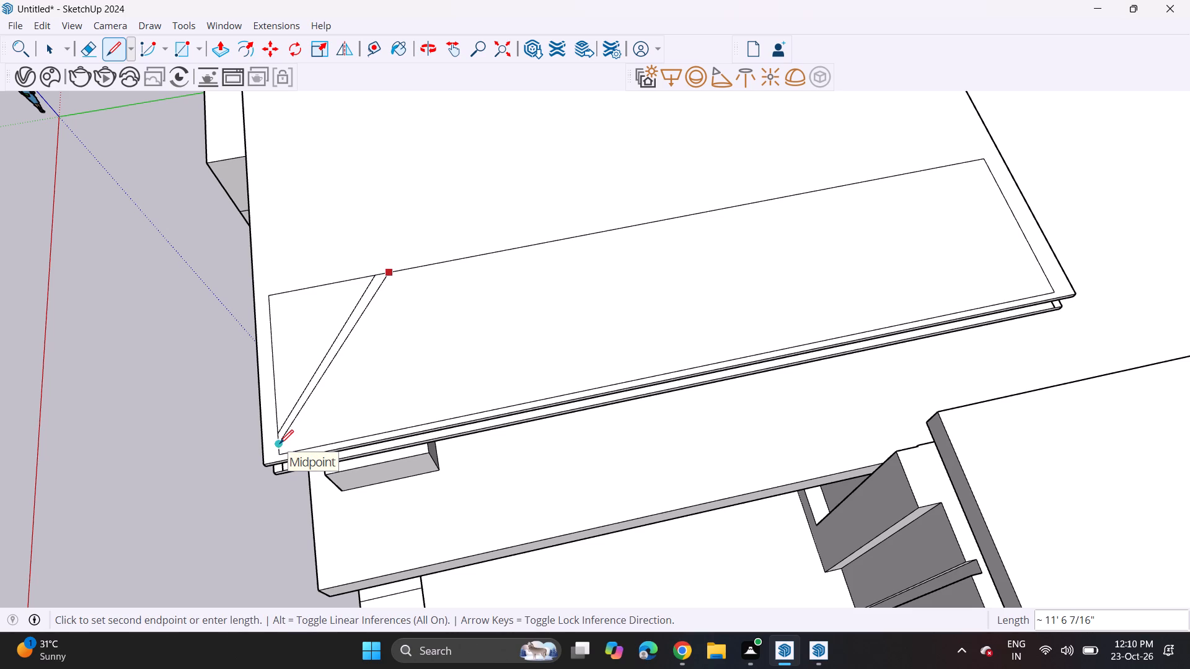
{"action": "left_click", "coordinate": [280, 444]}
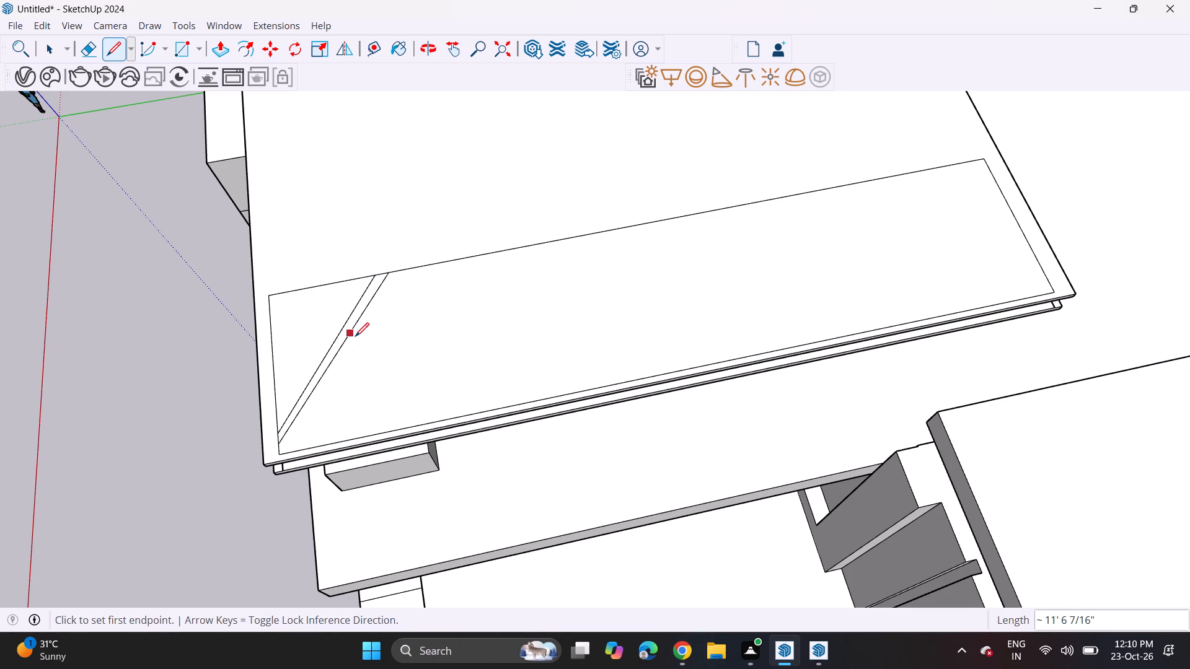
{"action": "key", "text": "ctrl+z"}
Draw a second diagonal about 12' 1/8" from the rectangle's outer front corner to the inner long side, completing the first narrow strip.
{"action": "left_click", "coordinate": [279, 450]}
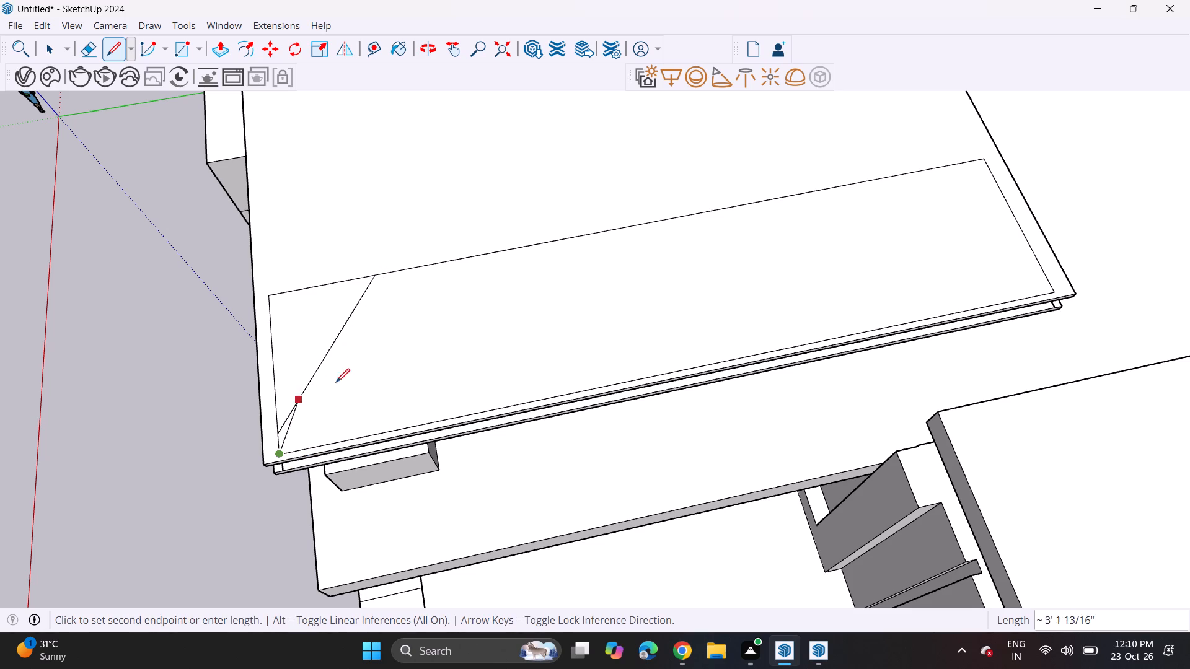
{"action": "left_click", "coordinate": [390, 276]}
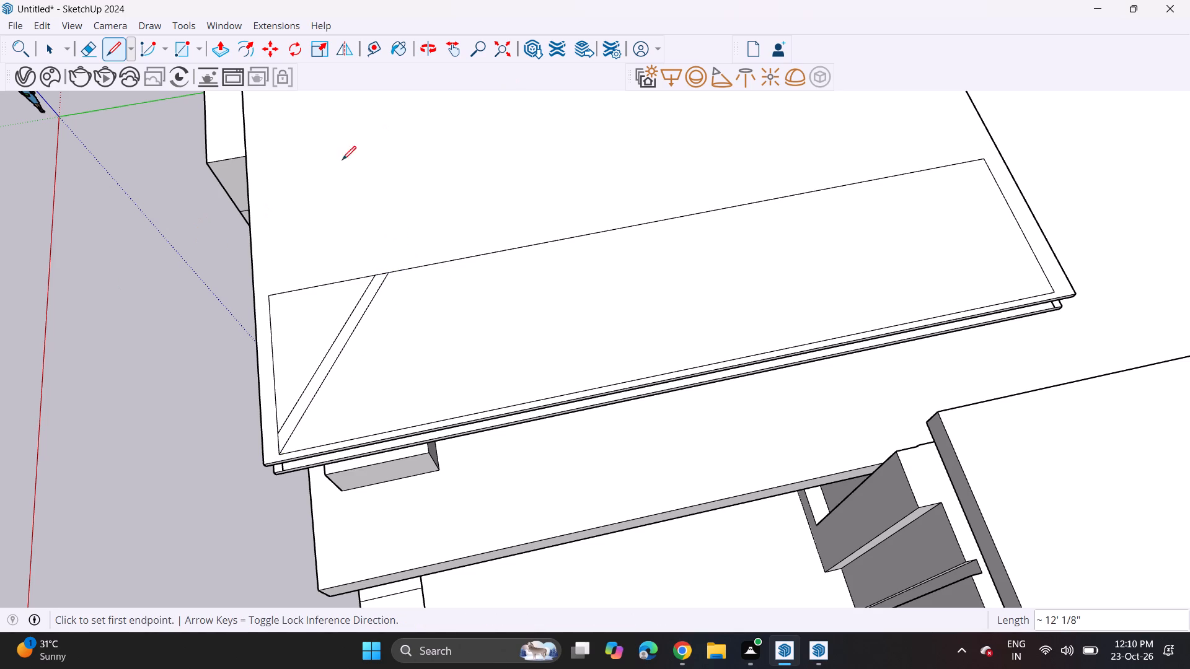
Draw two near-parallel diagonals, about 11' 11 3/8" and 10' 8 11/16", from the rectangle's inner front corner area across the first strip to the outer side.
{"action": "left_click", "coordinate": [281, 294]}
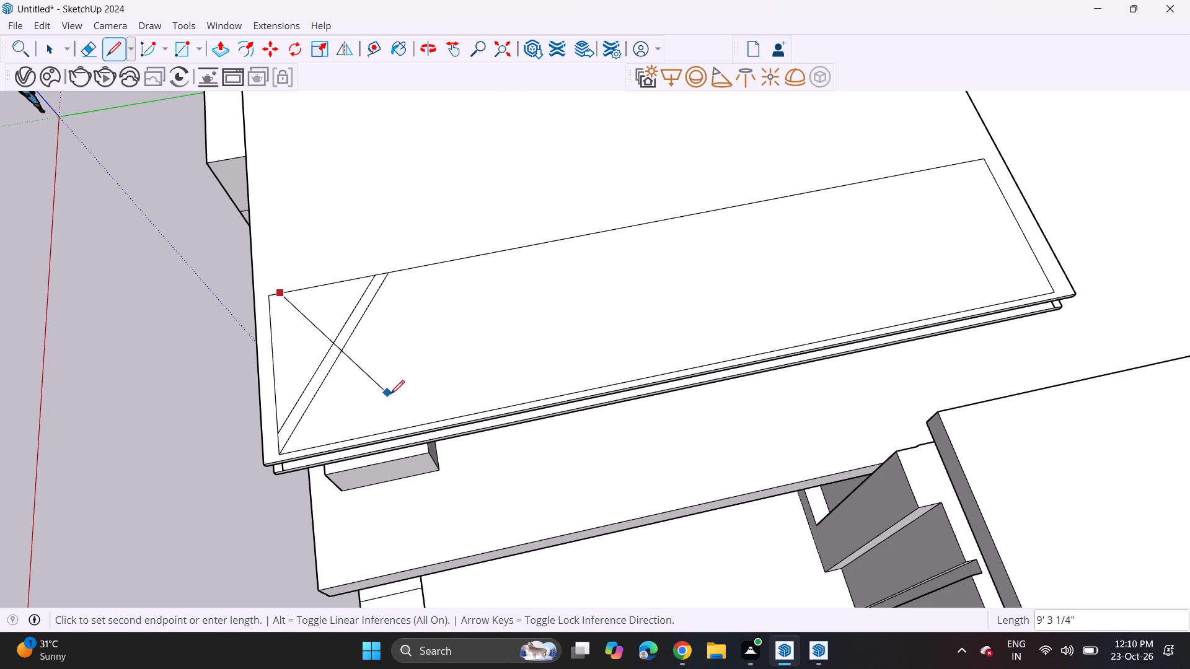
{"action": "left_click", "coordinate": [420, 424]}
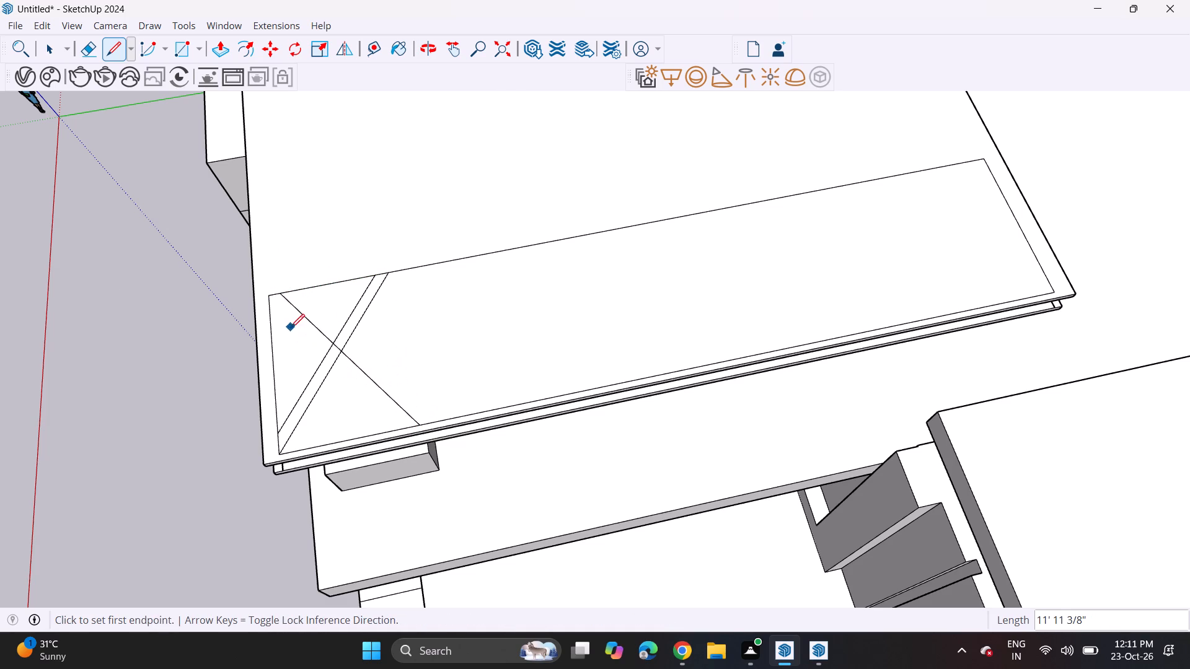
{"action": "left_click", "coordinate": [273, 312]}
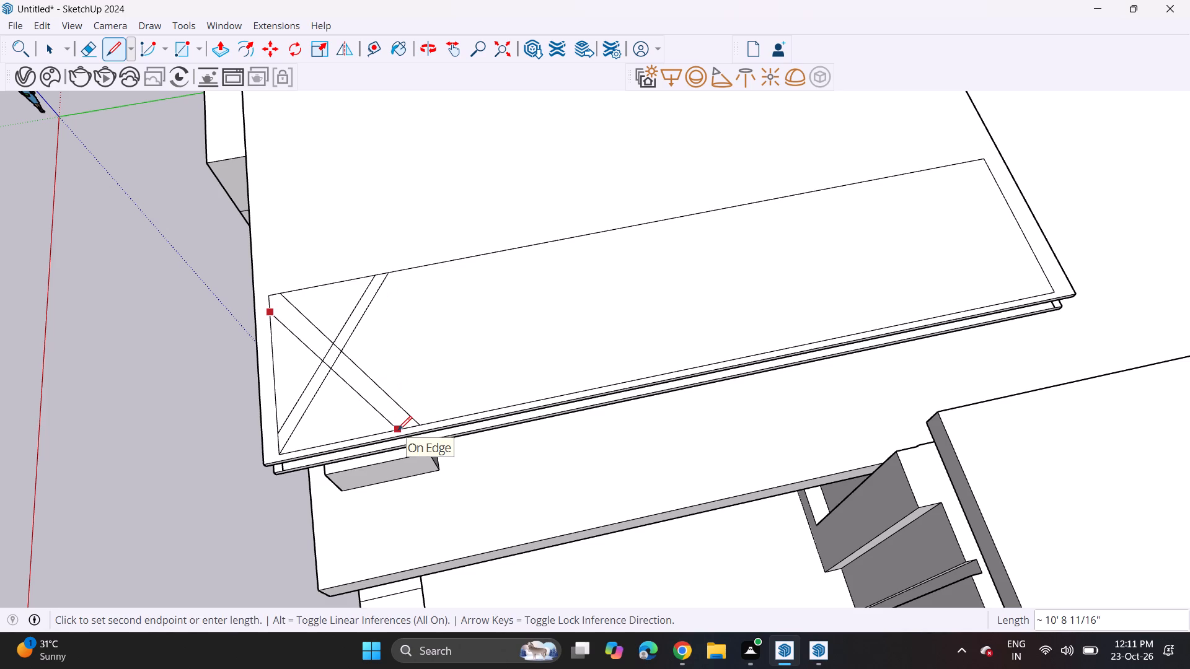
{"action": "left_click", "coordinate": [398, 430]}
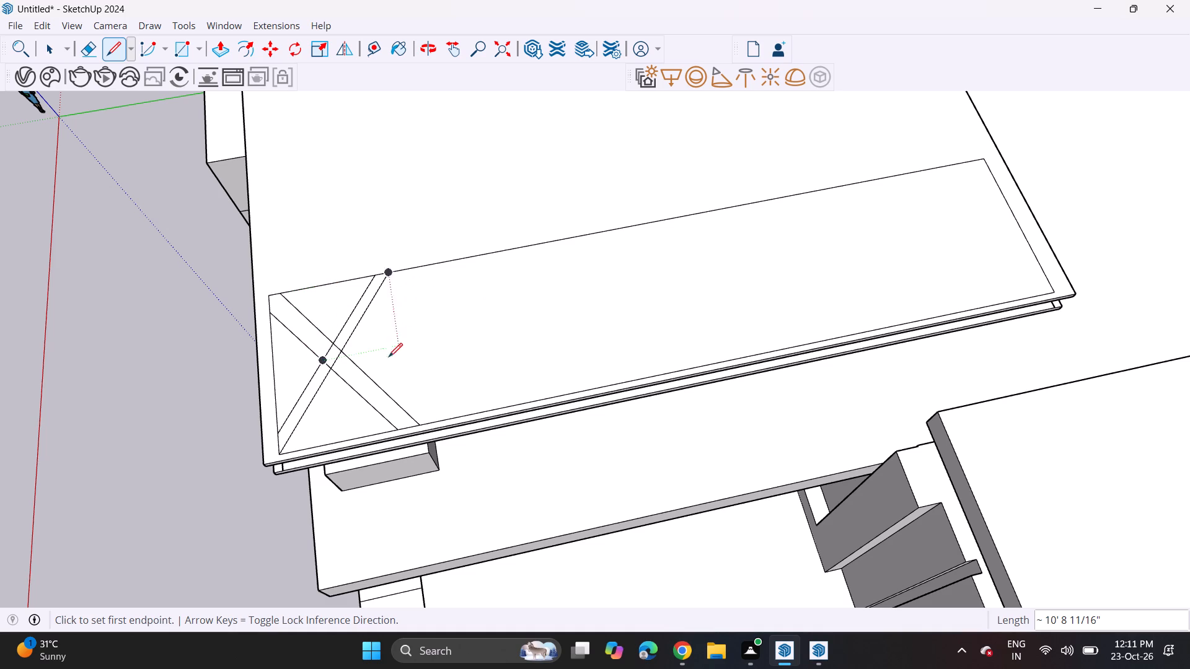
Draw a narrow strip from the crossing diagonal to the rectangle's inner long side using lines about 8' 10 9/16" and 9' 8 1/4" long.
{"action": "left_click", "coordinate": [375, 381]}
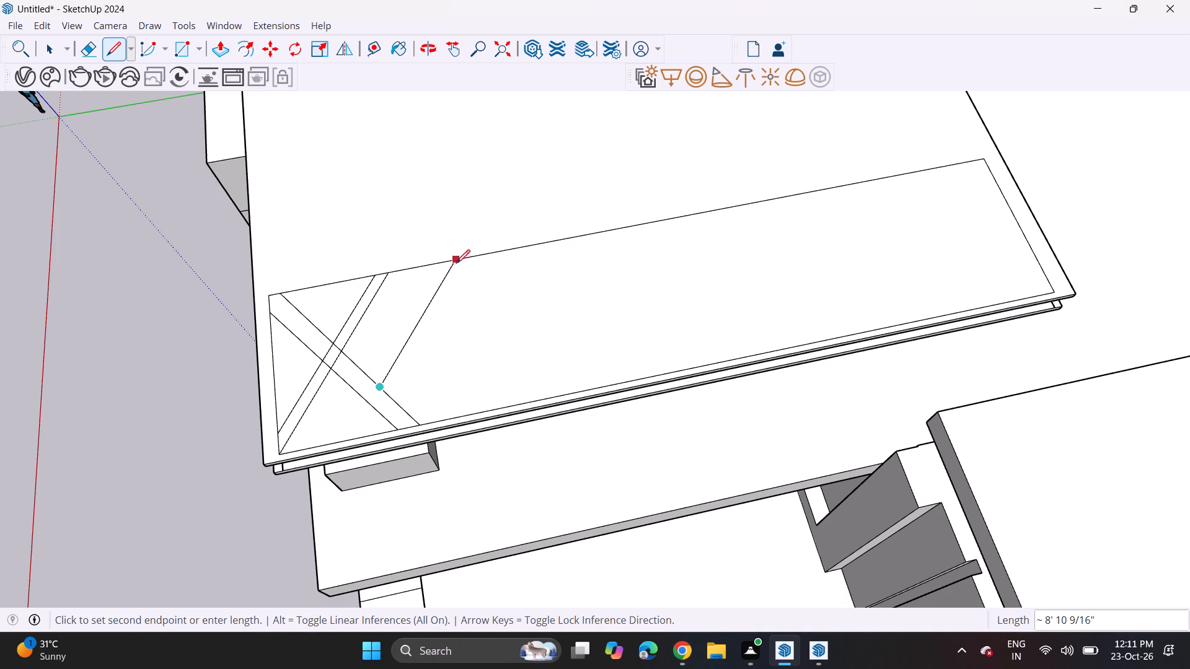
{"action": "left_click", "coordinate": [456, 263]}
{"action": "left_click", "coordinate": [473, 260]}
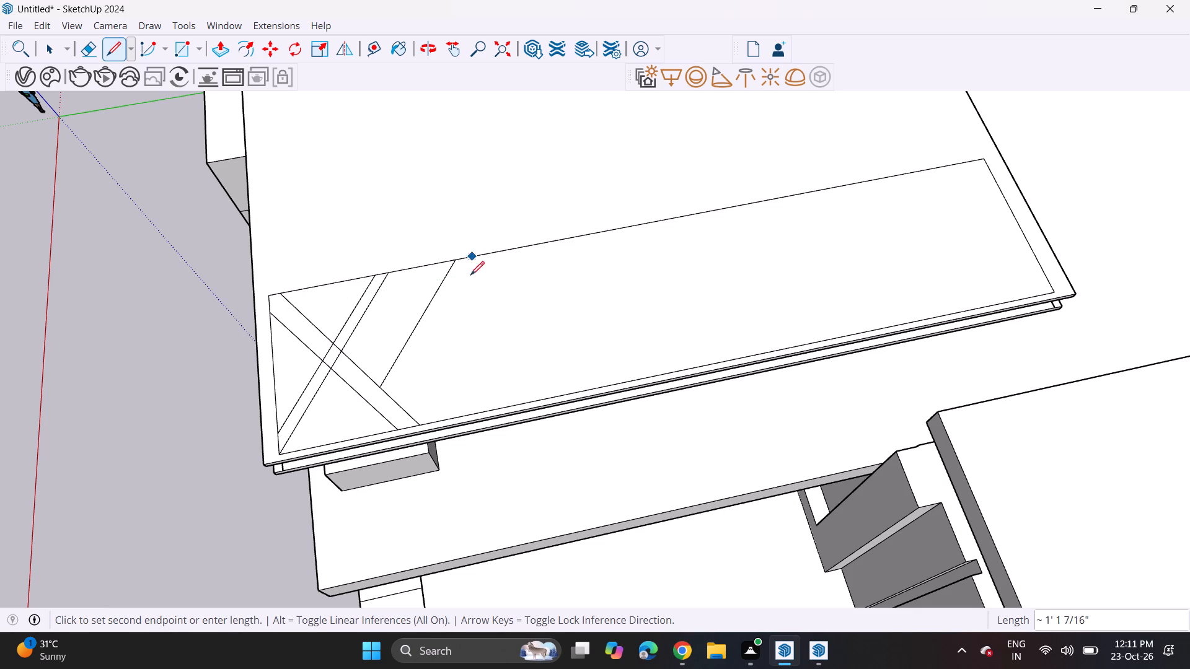
{"action": "left_click", "coordinate": [390, 395]}
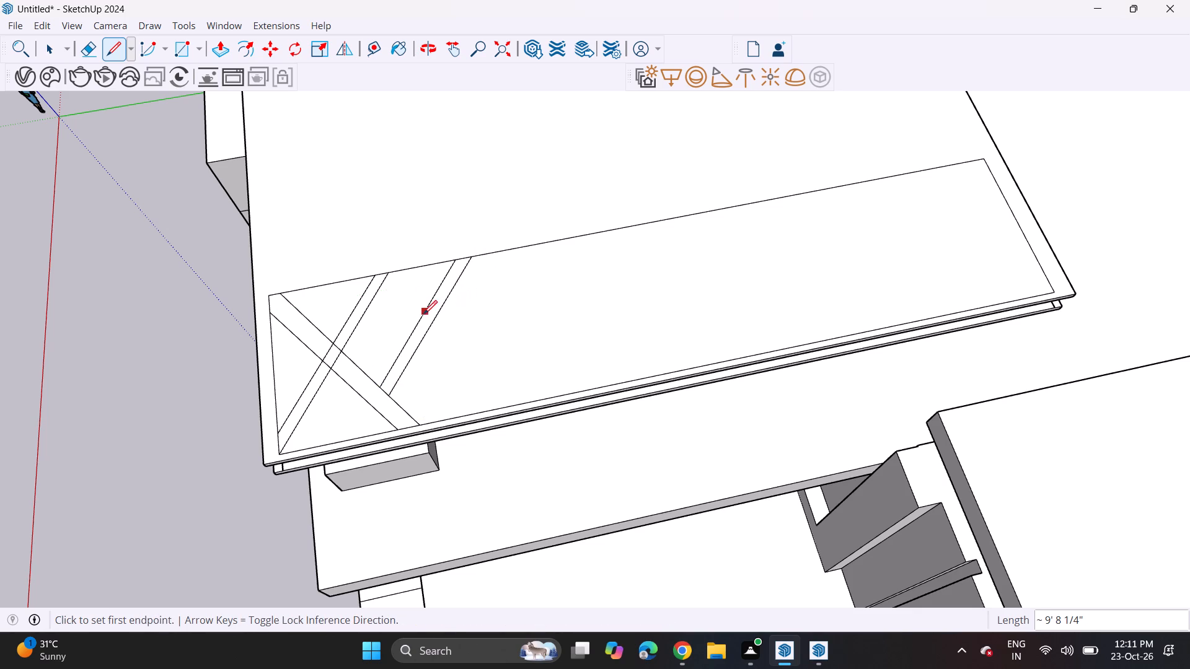
Draw a strip from the first diagonal strip to the rectangle's outer long side using lines about 11' 2 7/8" and 10' 5 1/8" long.
{"action": "left_click", "coordinate": [379, 294]}
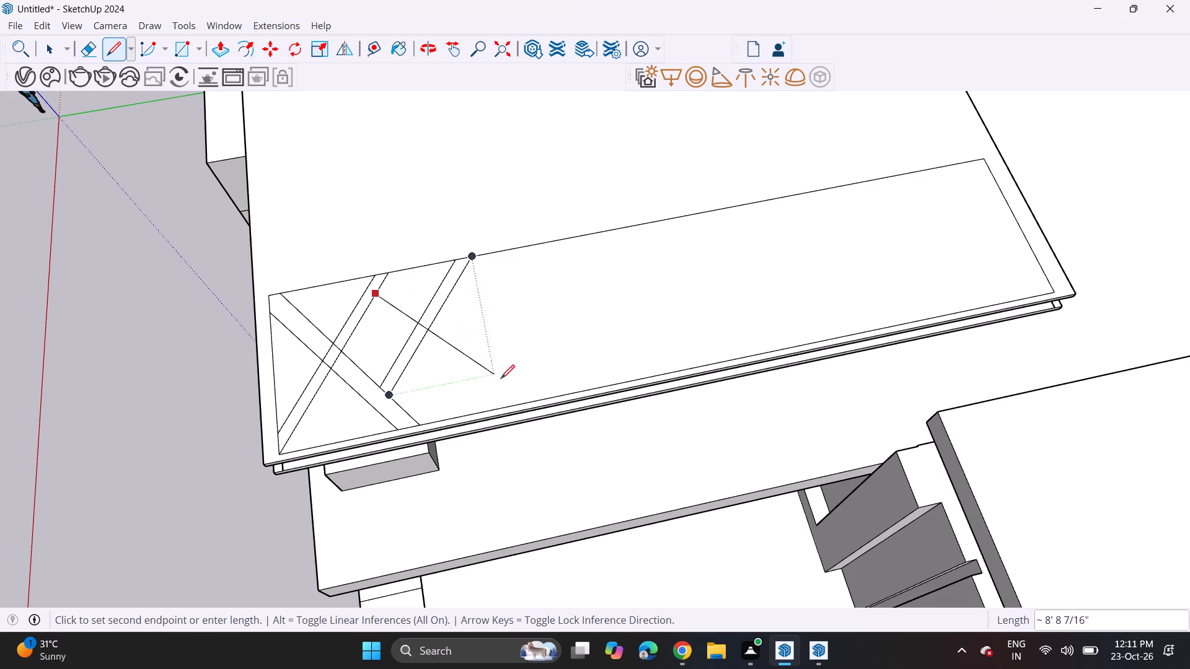
{"action": "left_click", "coordinate": [527, 403]}
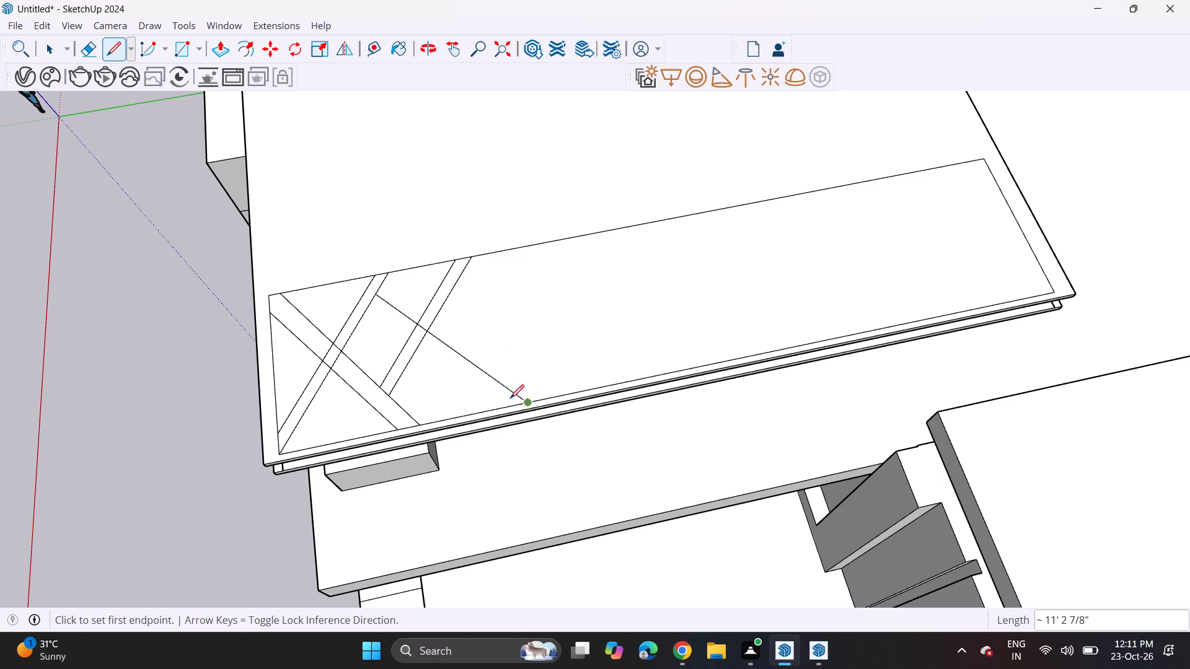
{"action": "left_click", "coordinate": [369, 307]}
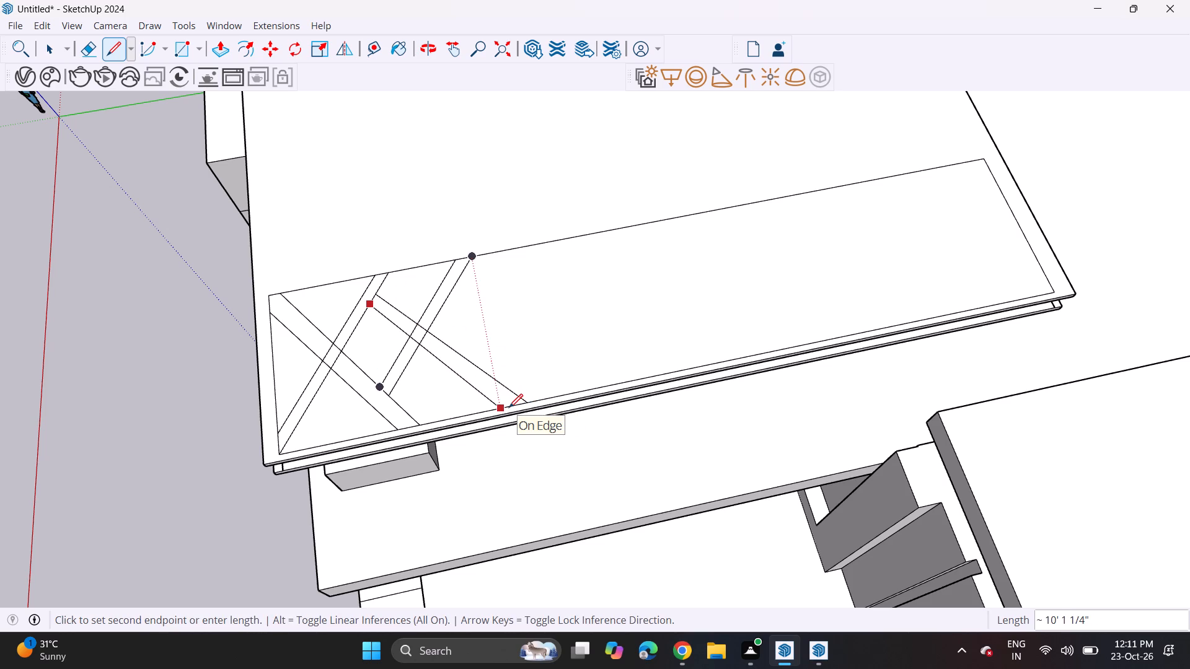
{"action": "left_click", "coordinate": [510, 406]}
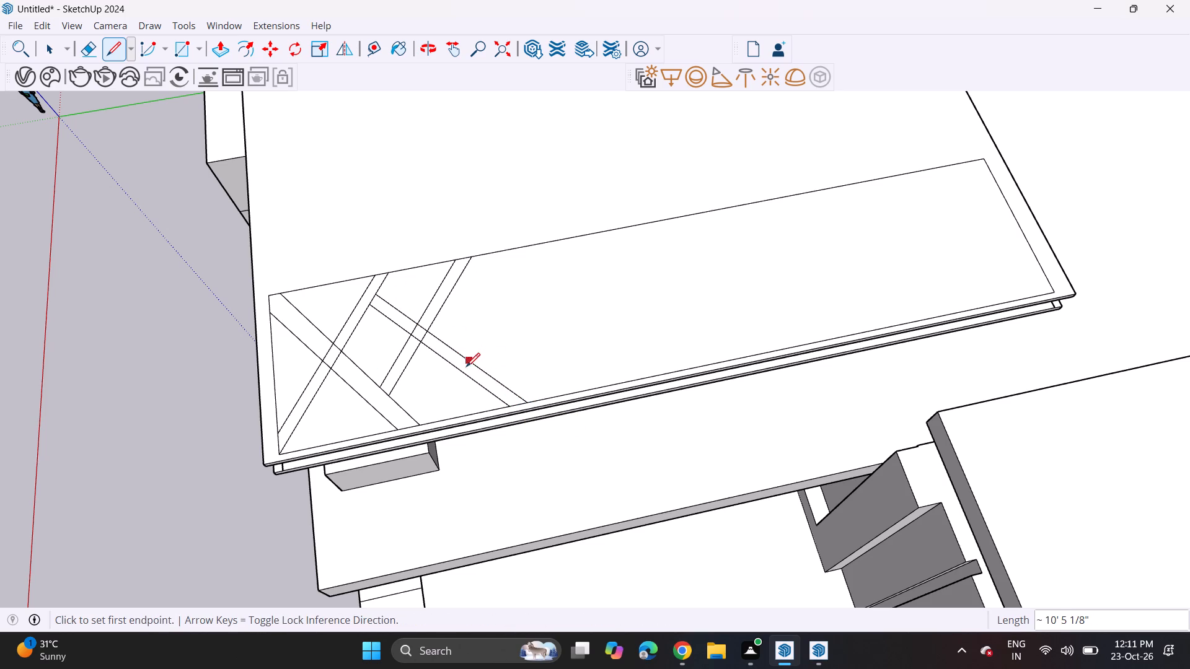
Draw a full-width strip from the crossing strip's outer end to the inner long side, with lines about 12' 10 1/8" and 12' 9 1/4".
{"action": "left_click", "coordinate": [415, 424]}
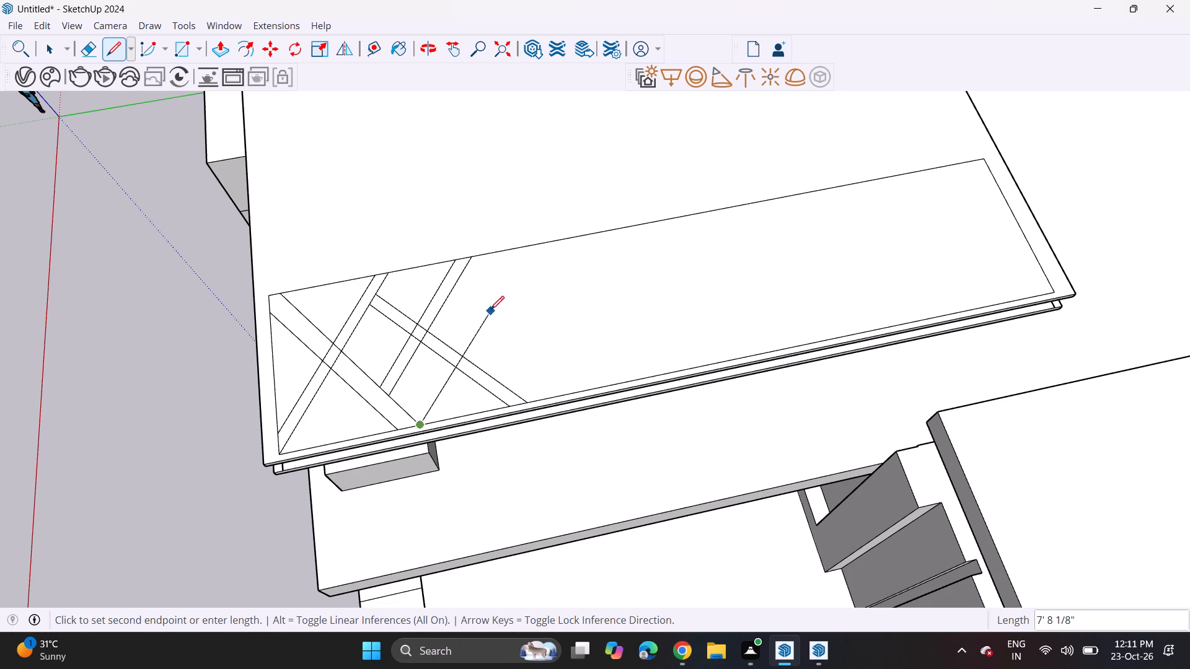
{"action": "left_click", "coordinate": [537, 245]}
{"action": "left_click", "coordinate": [558, 242]}
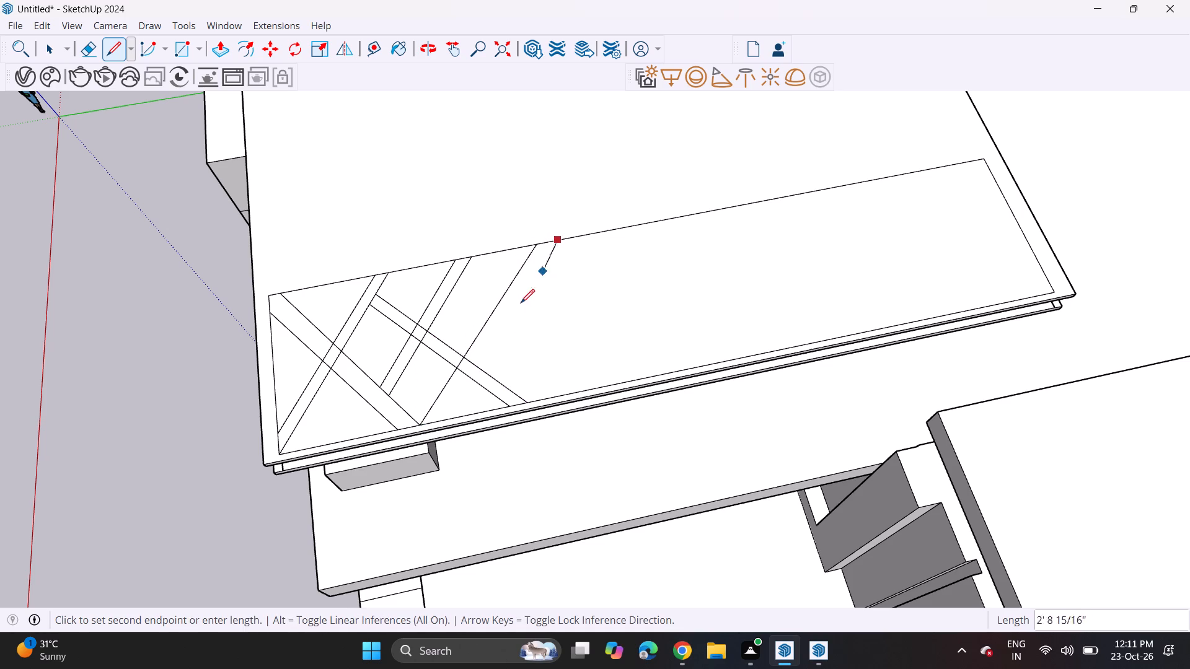
{"action": "left_click", "coordinate": [446, 418]}
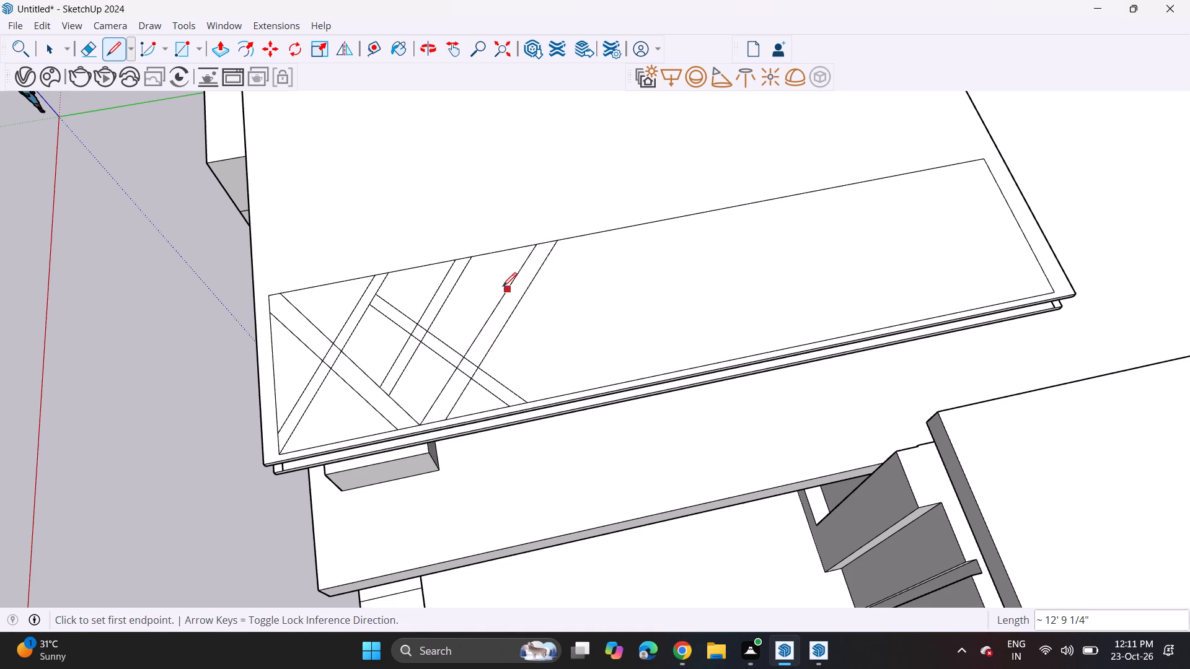
Draw two crossing strips past the full-width strip, one about 11' 6 15/16" long to the outer side, one about 12' 9" back to the inner side.
{"action": "left_click", "coordinate": [453, 266]}
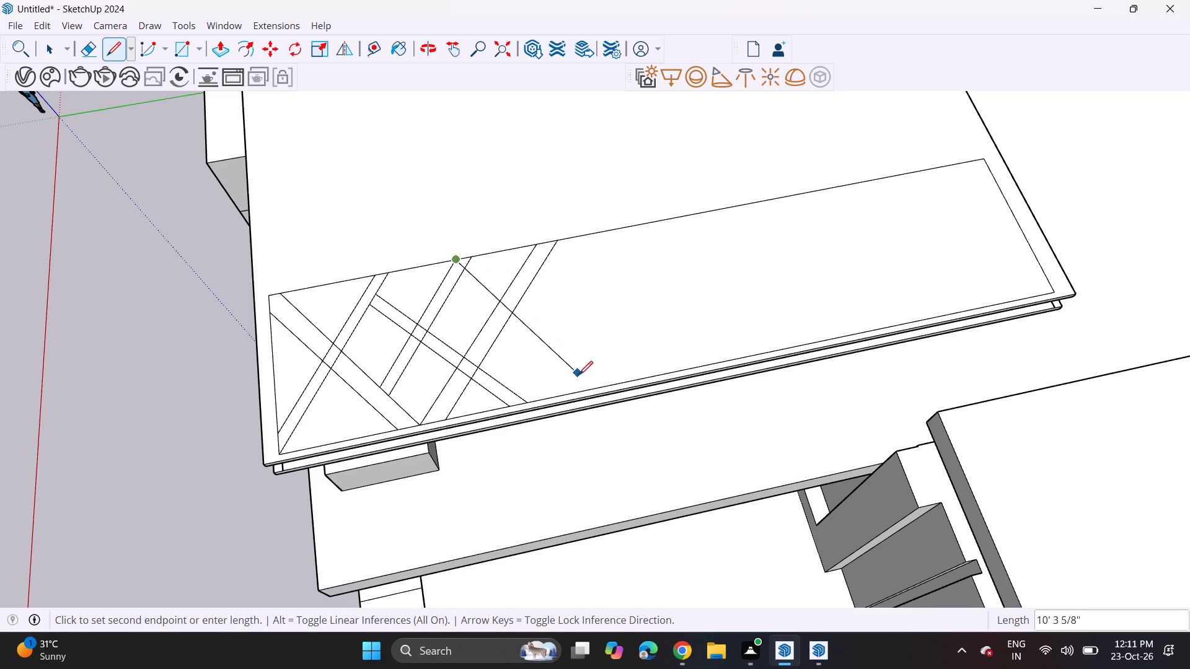
{"action": "left_click", "coordinate": [599, 386]}
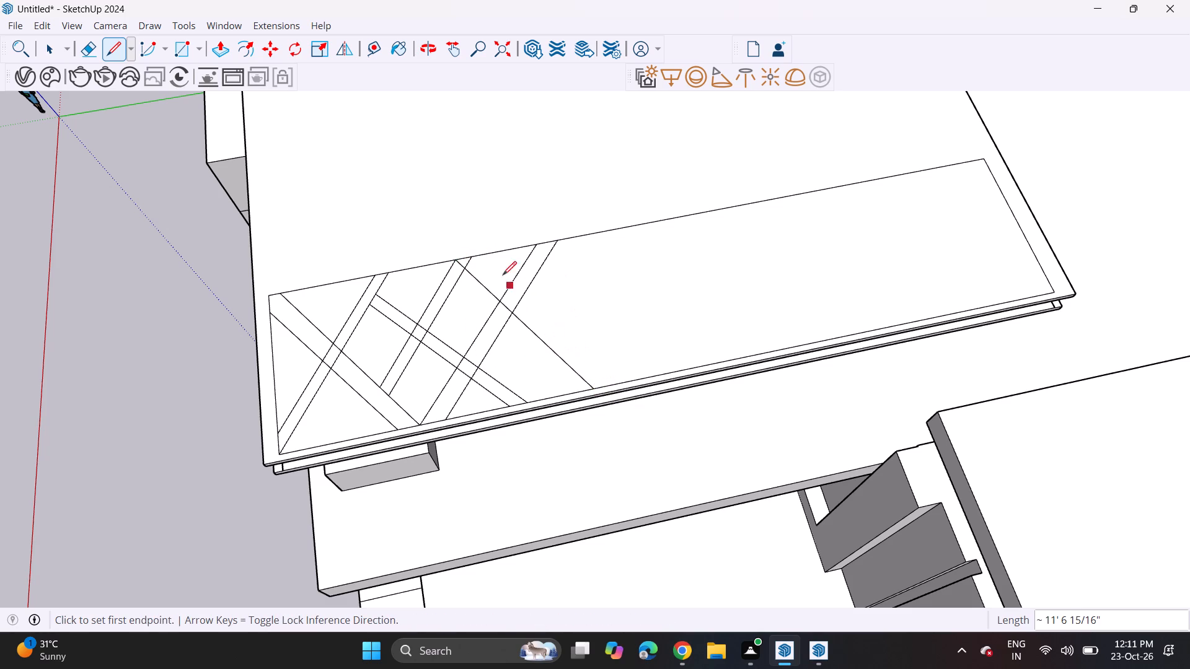
{"action": "left_click", "coordinate": [475, 256]}
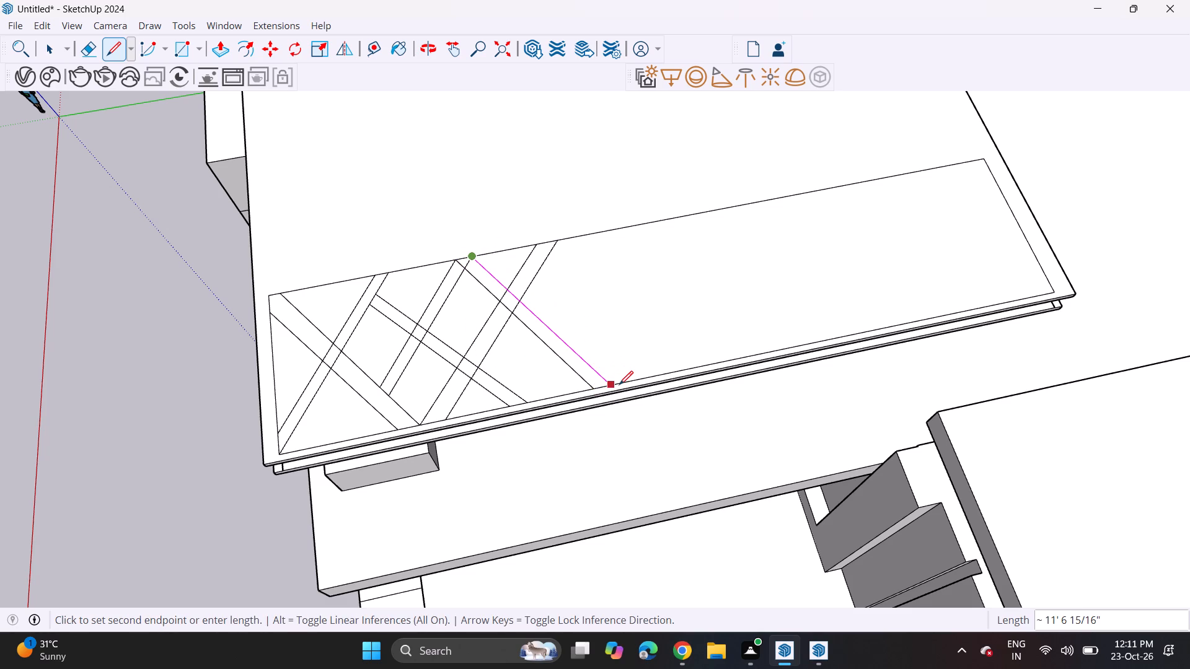
{"action": "left_click", "coordinate": [619, 385]}
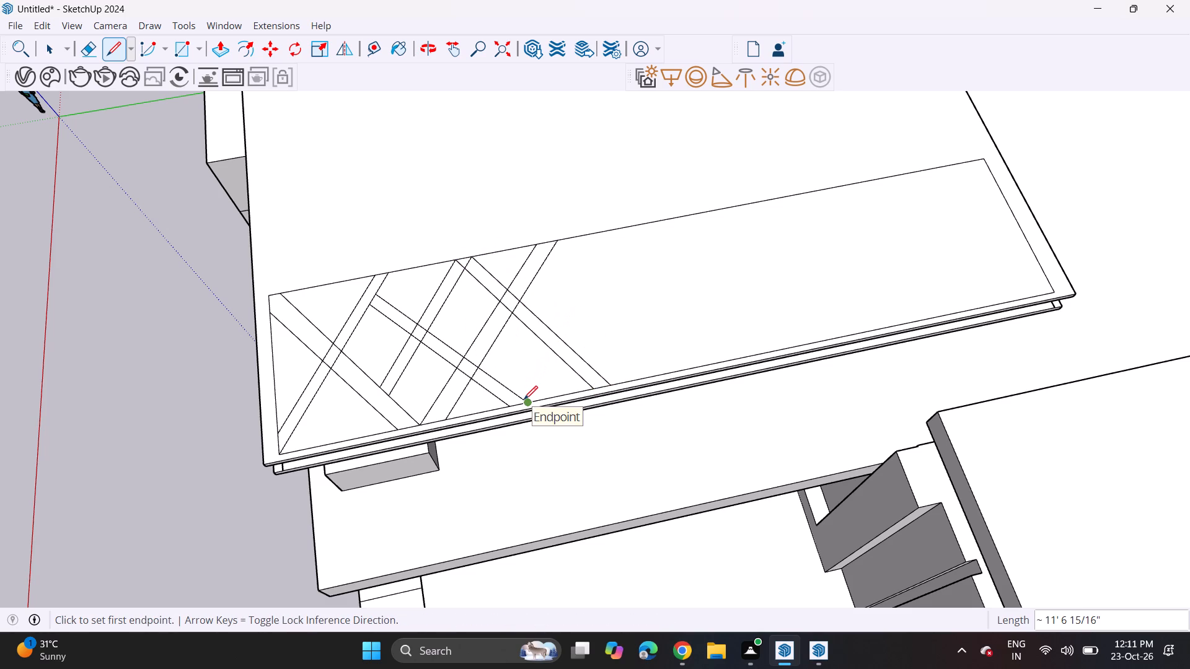
{"action": "left_click", "coordinate": [527, 400]}
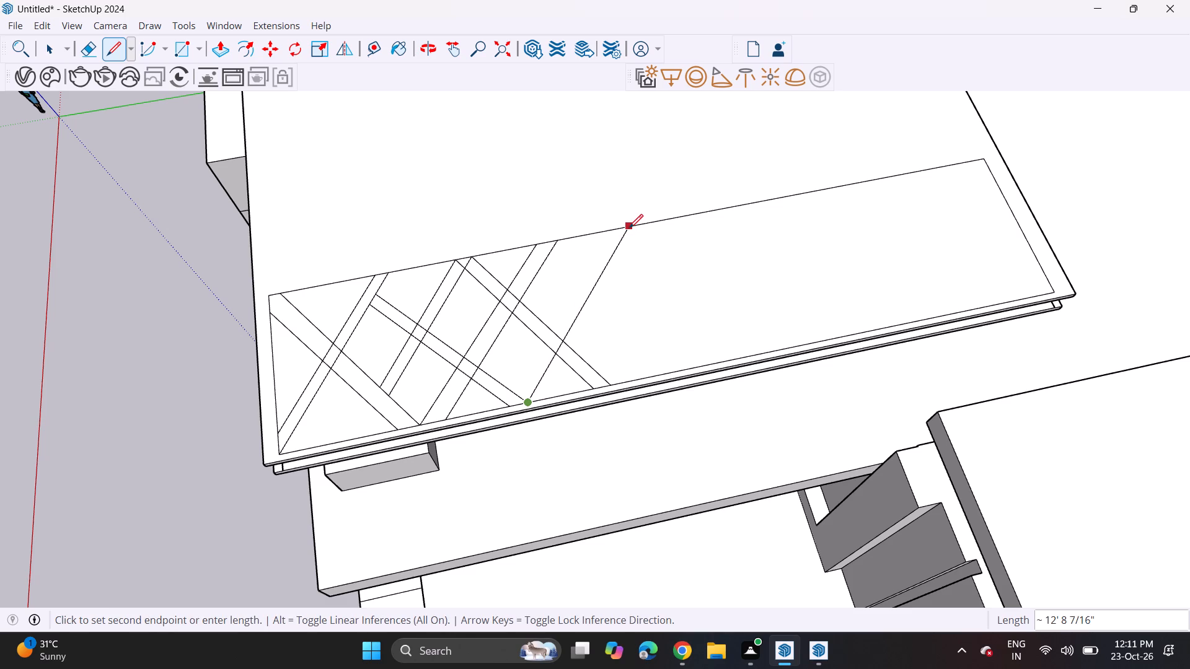
{"action": "left_click", "coordinate": [629, 229]}
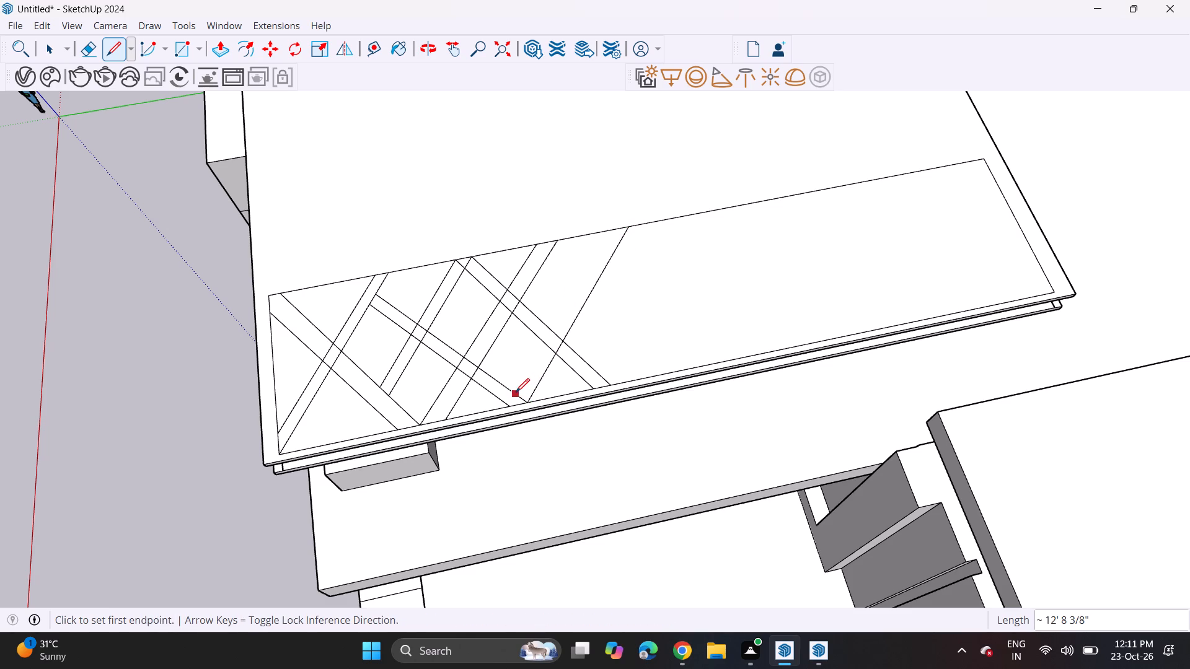
{"action": "left_click", "coordinate": [546, 399]}
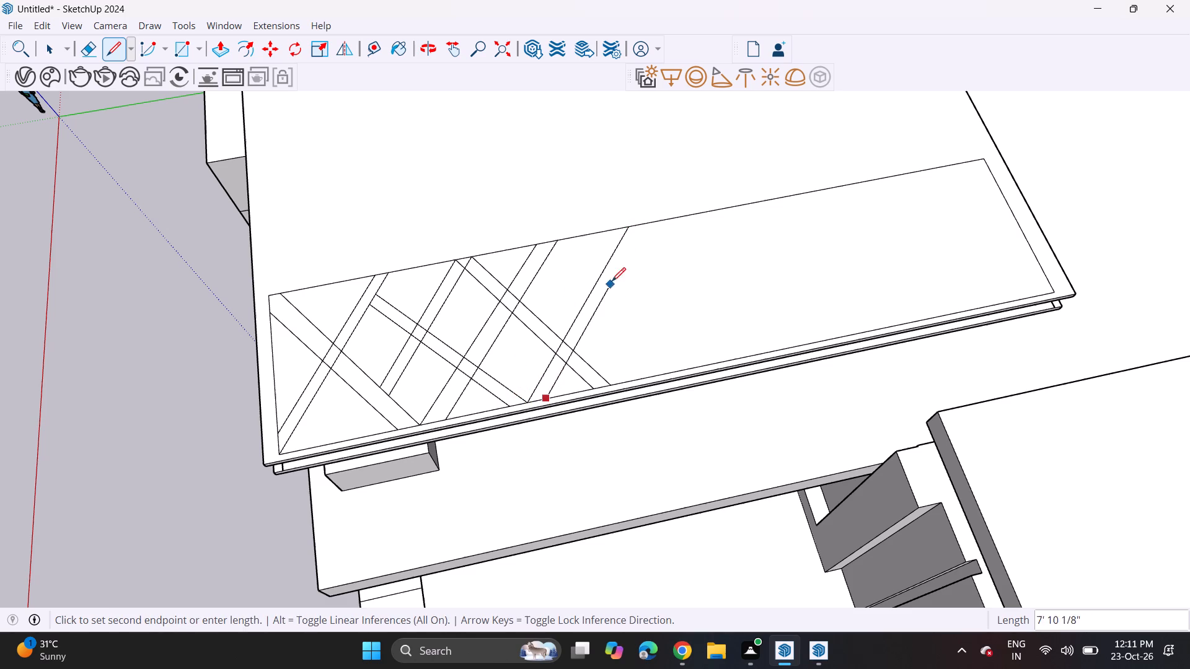
{"action": "left_click", "coordinate": [648, 225]}
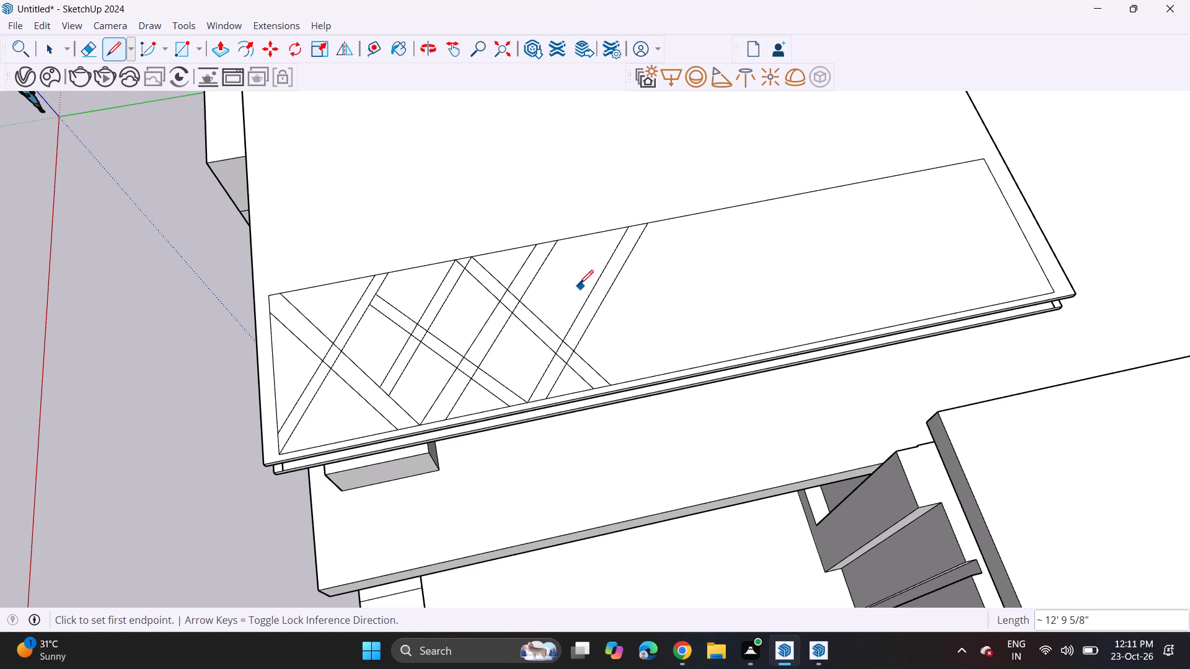
Draw two strips about 11' 6 1/16" long from the inner ends of the last two inward-running strips to the outer long side.
{"action": "left_click", "coordinate": [534, 245]}
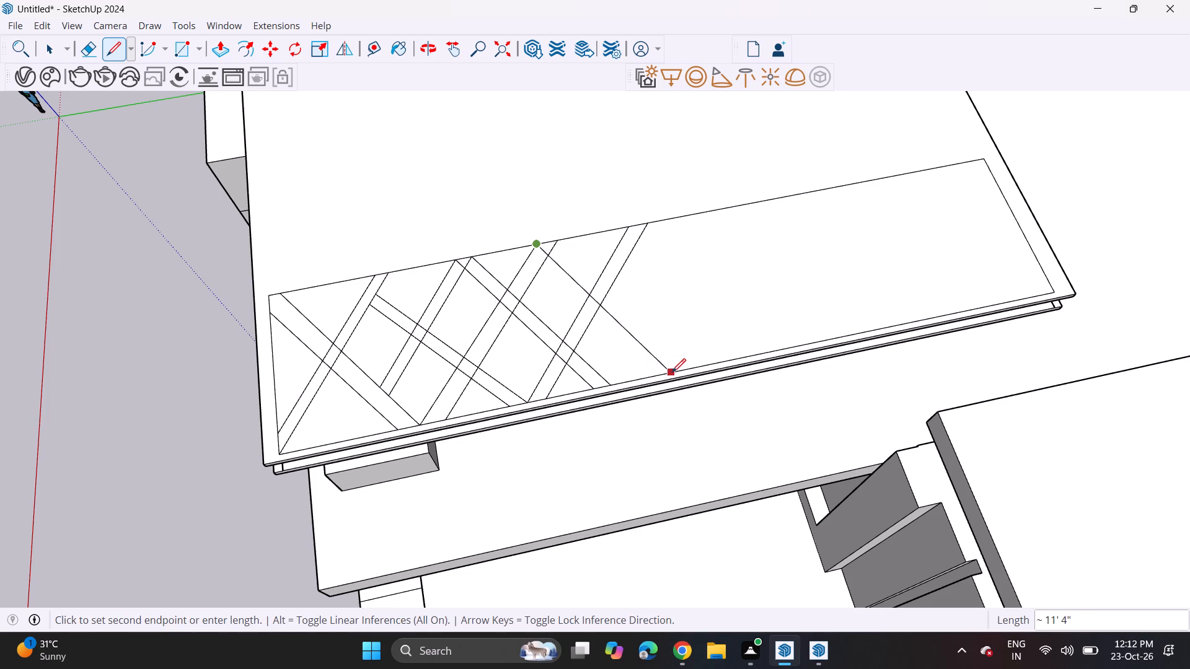
{"action": "left_click", "coordinate": [678, 372]}
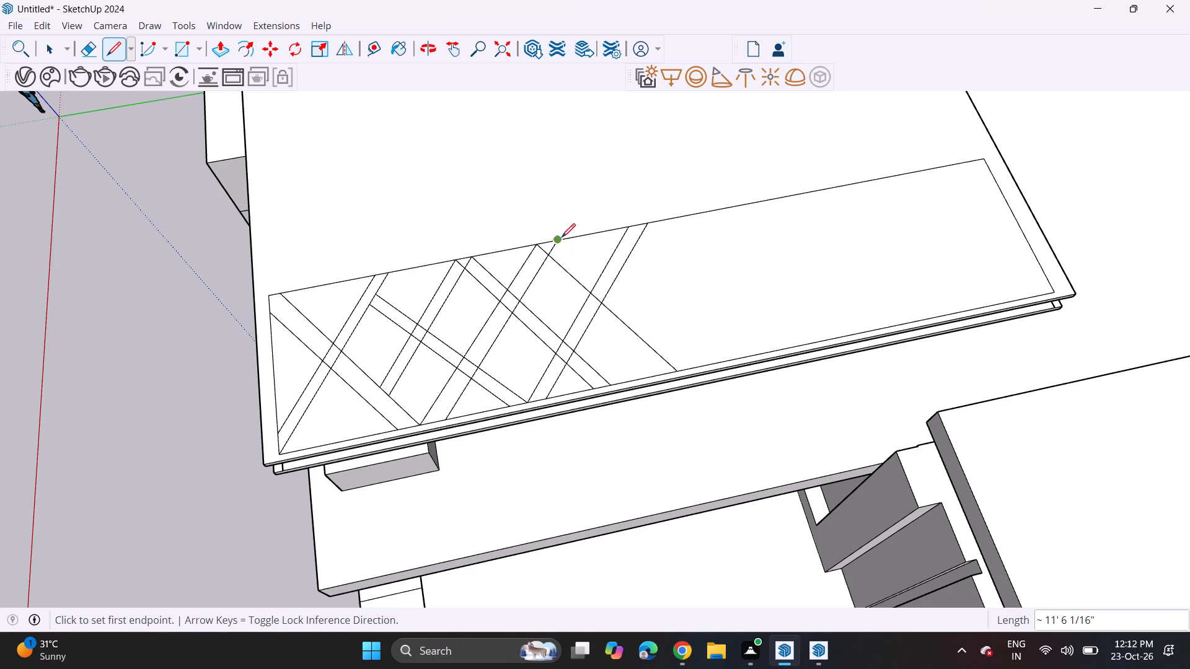
{"action": "left_click", "coordinate": [564, 240]}
{"action": "left_click", "coordinate": [704, 361]}
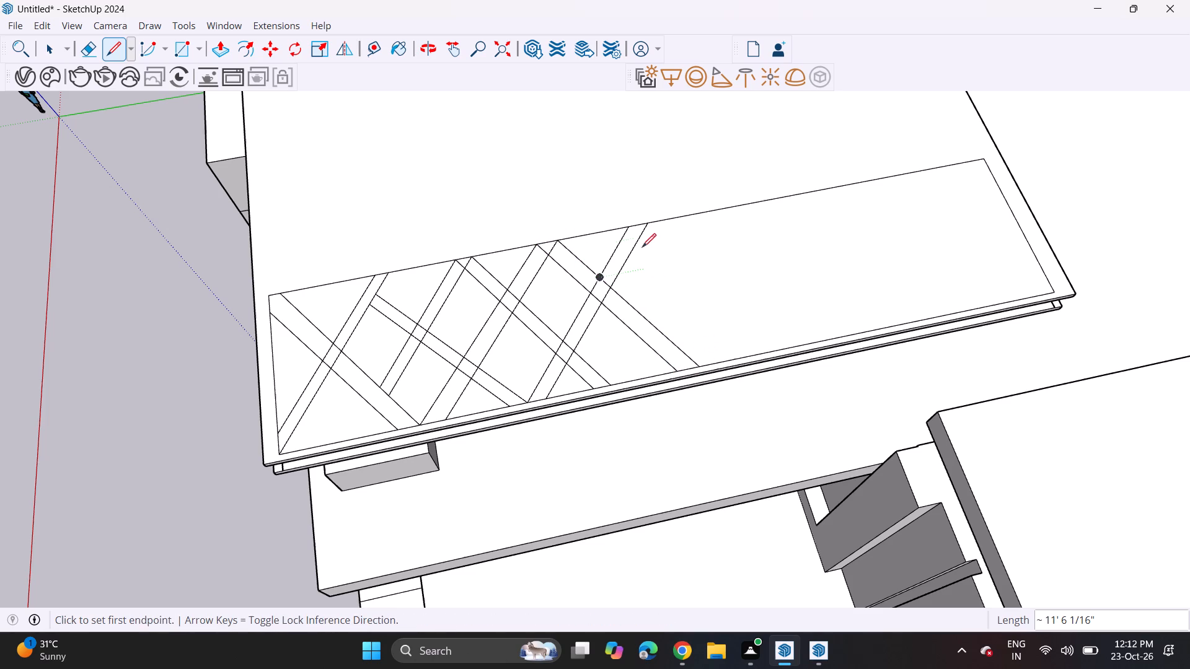
{"action": "left_click", "coordinate": [630, 225]}
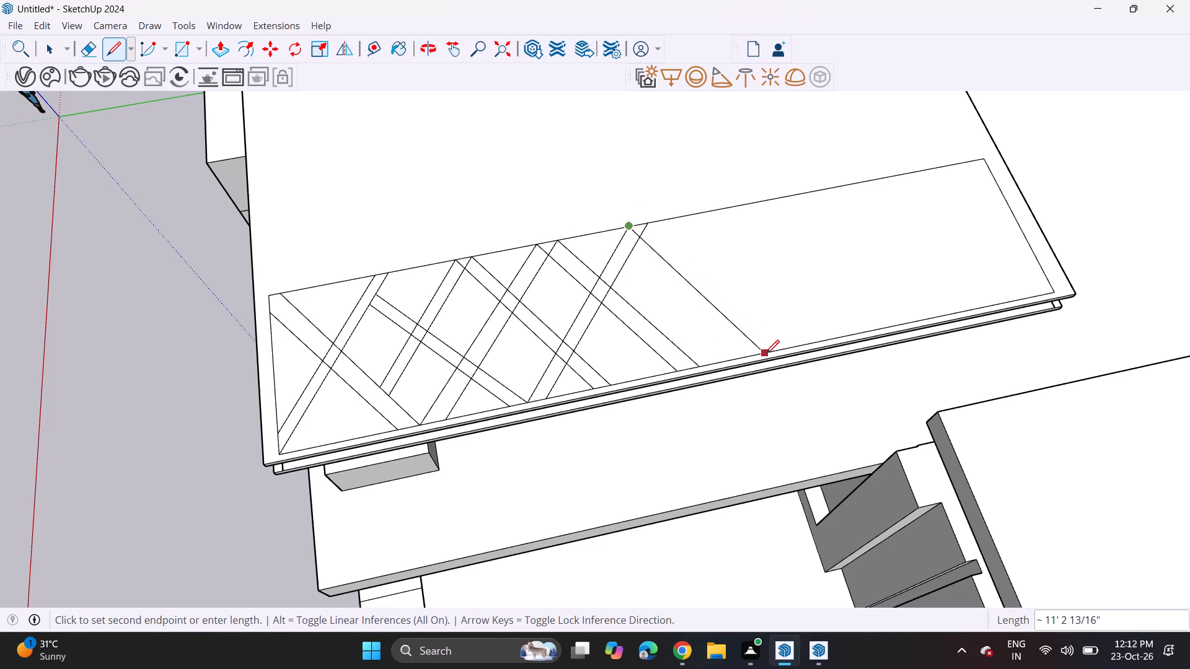
{"action": "left_click", "coordinate": [773, 354]}
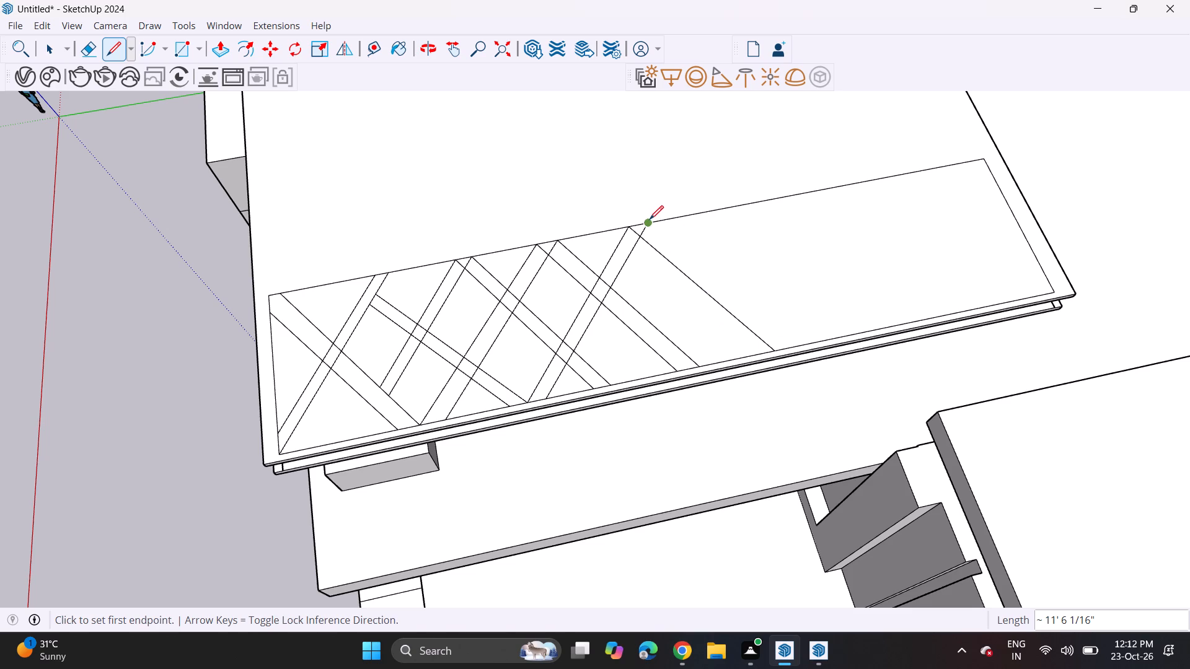
{"action": "left_click", "coordinate": [650, 223]}
{"action": "left_click", "coordinate": [799, 344]}
Draw two parallel strips about 12' 1 5/16" long from the outer ends of the last two strips to the inner long side.
{"action": "left_click", "coordinate": [773, 352]}
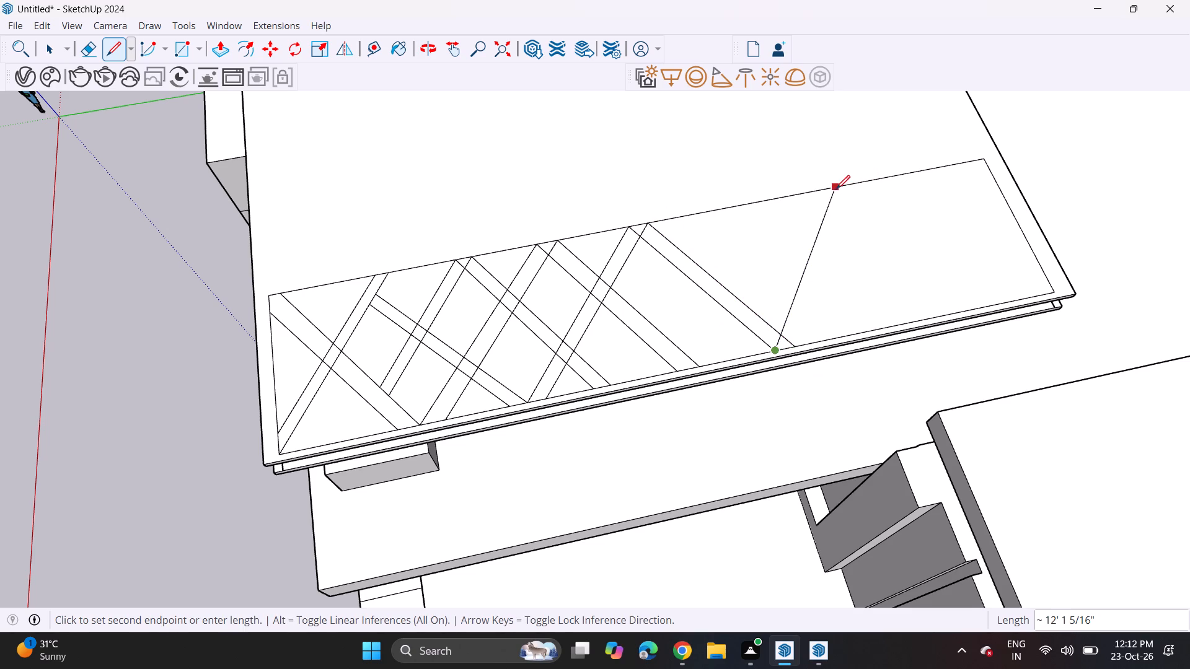
{"action": "left_click", "coordinate": [836, 189]}
{"action": "left_click", "coordinate": [794, 349]}
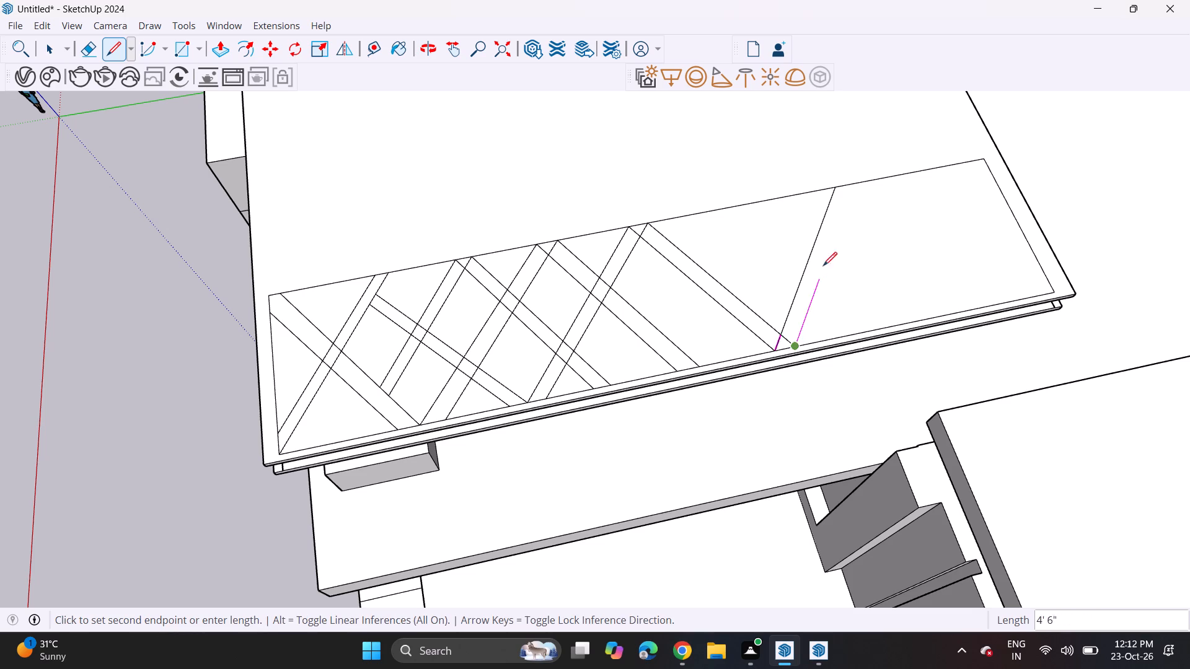
{"action": "left_click", "coordinate": [860, 188]}
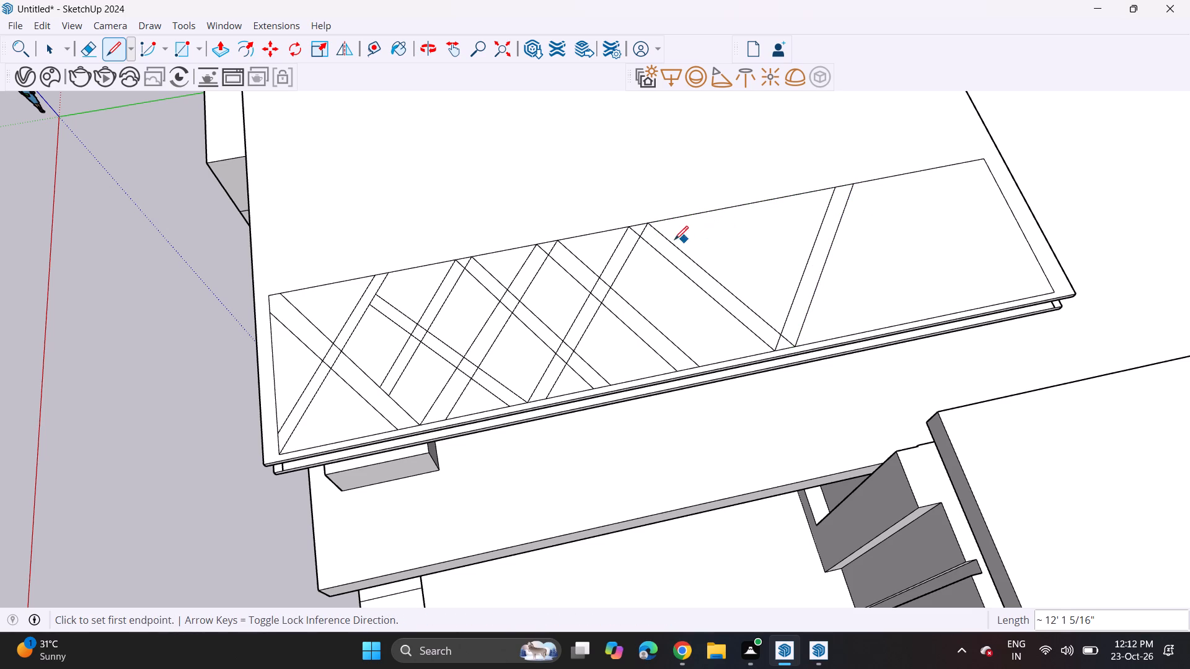
{"action": "left_click", "coordinate": [680, 371]}
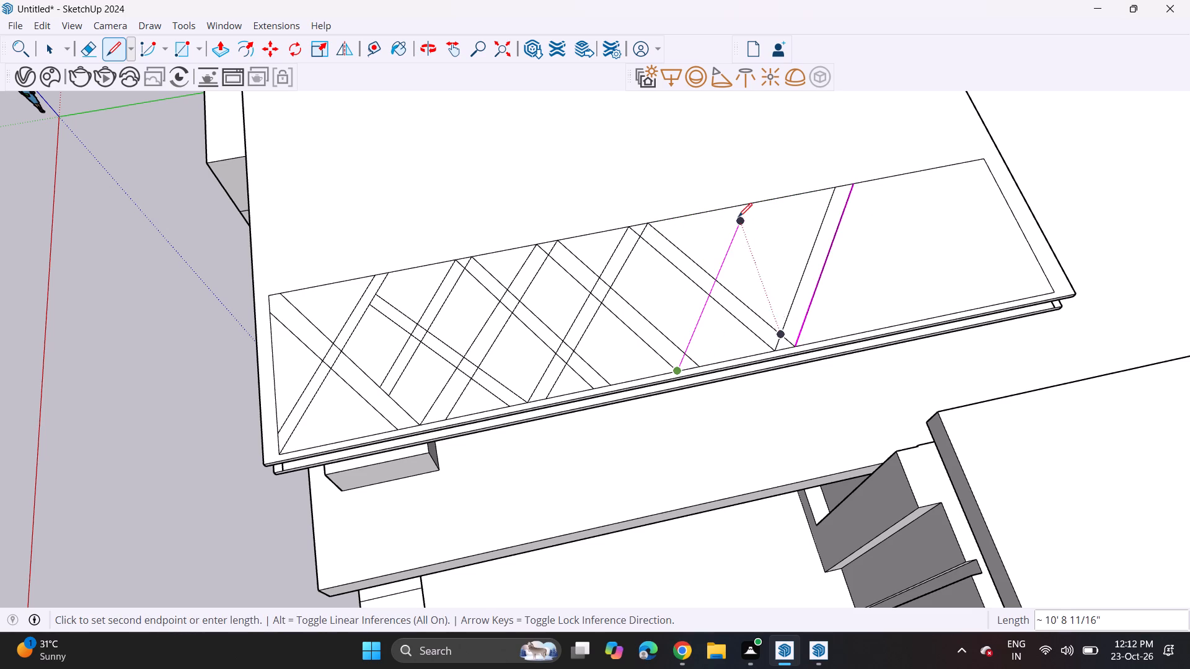
{"action": "left_click", "coordinate": [743, 209]}
{"action": "left_click", "coordinate": [702, 366]}
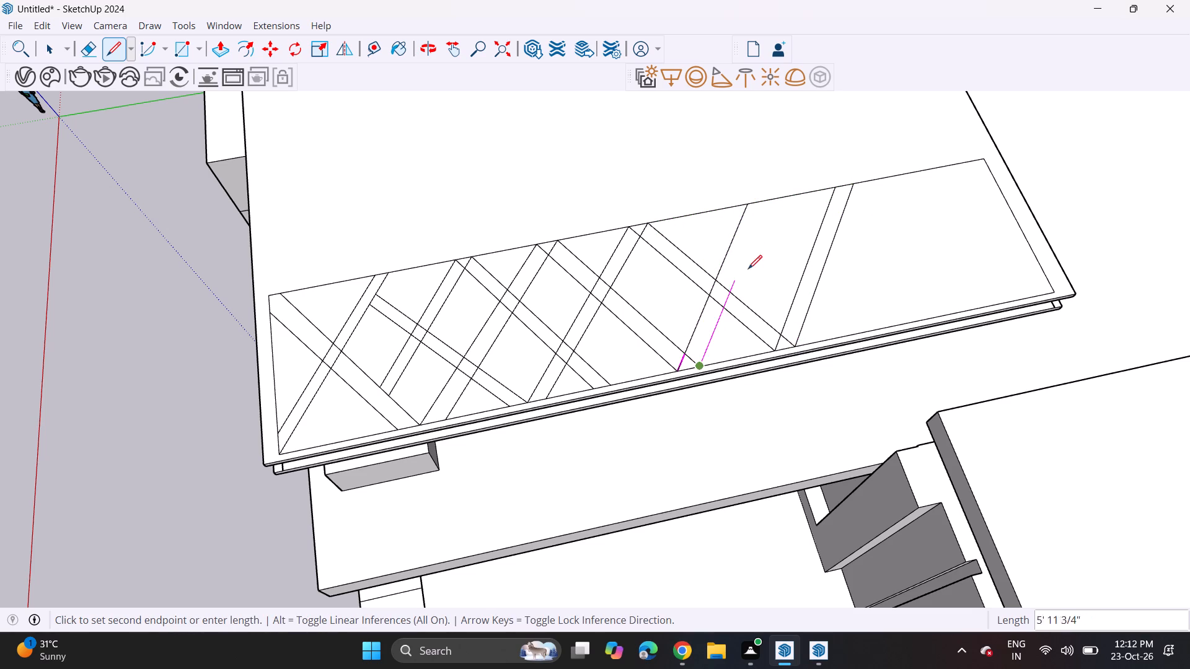
{"action": "left_click", "coordinate": [770, 203]}
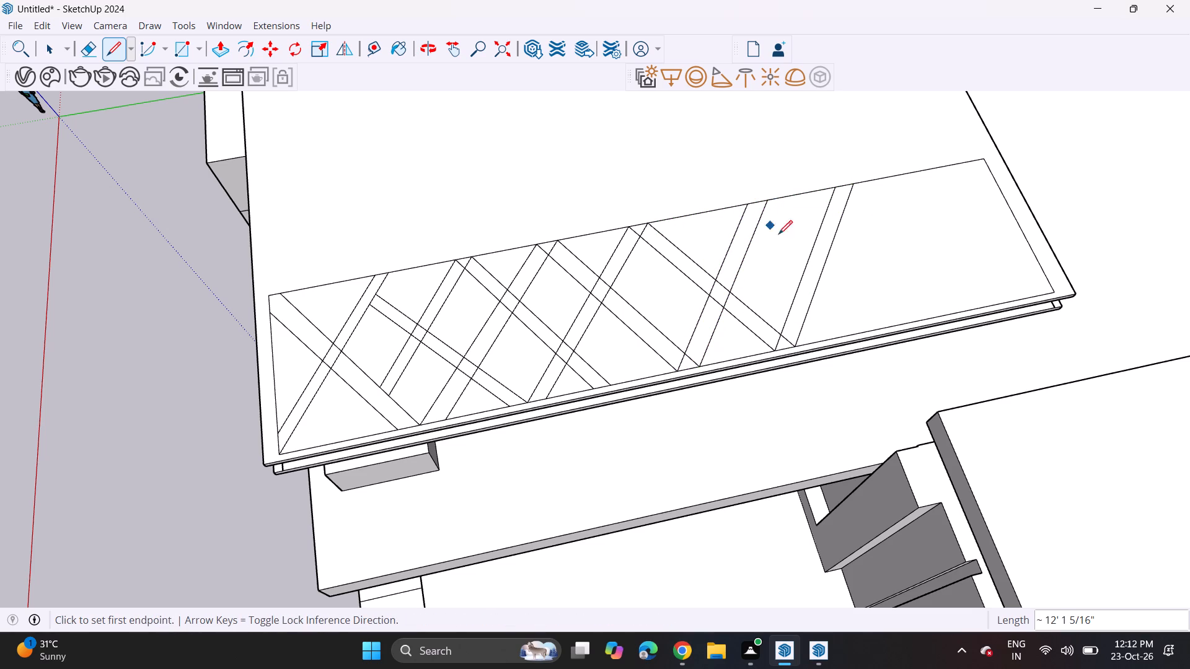
Draw an outward strip about 11' 1 3/16" long from the nearer new strip's inner end, and a return strip about 11' 5 13/16" long.
{"action": "left_click", "coordinate": [752, 204]}
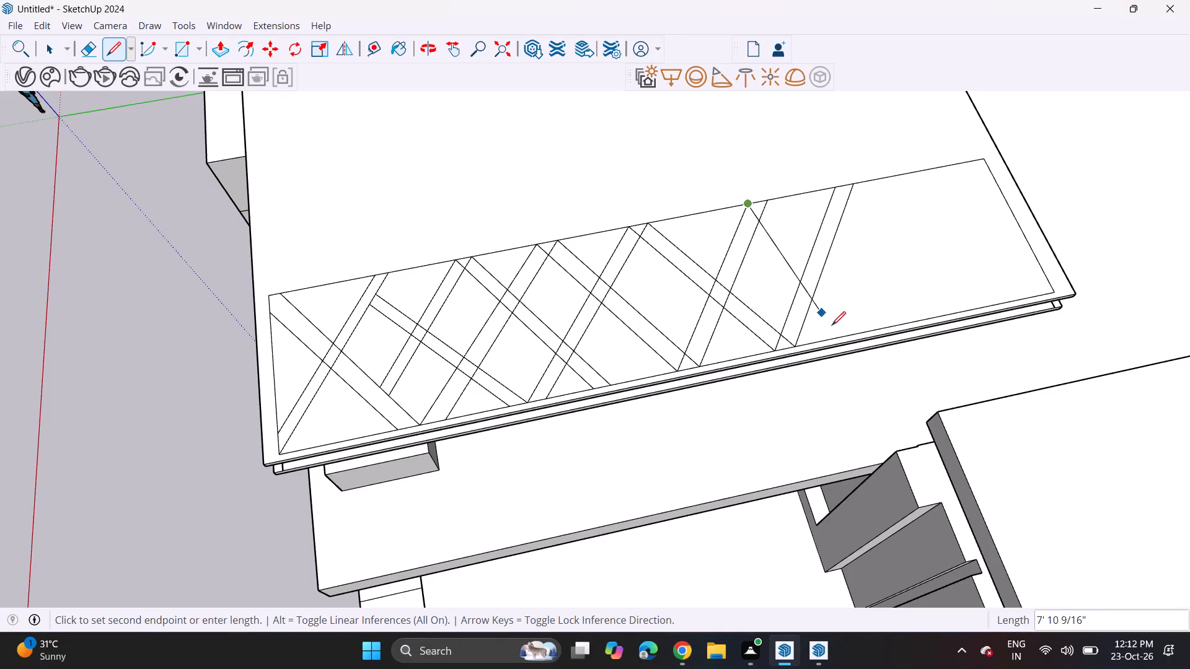
{"action": "left_click", "coordinate": [887, 329]}
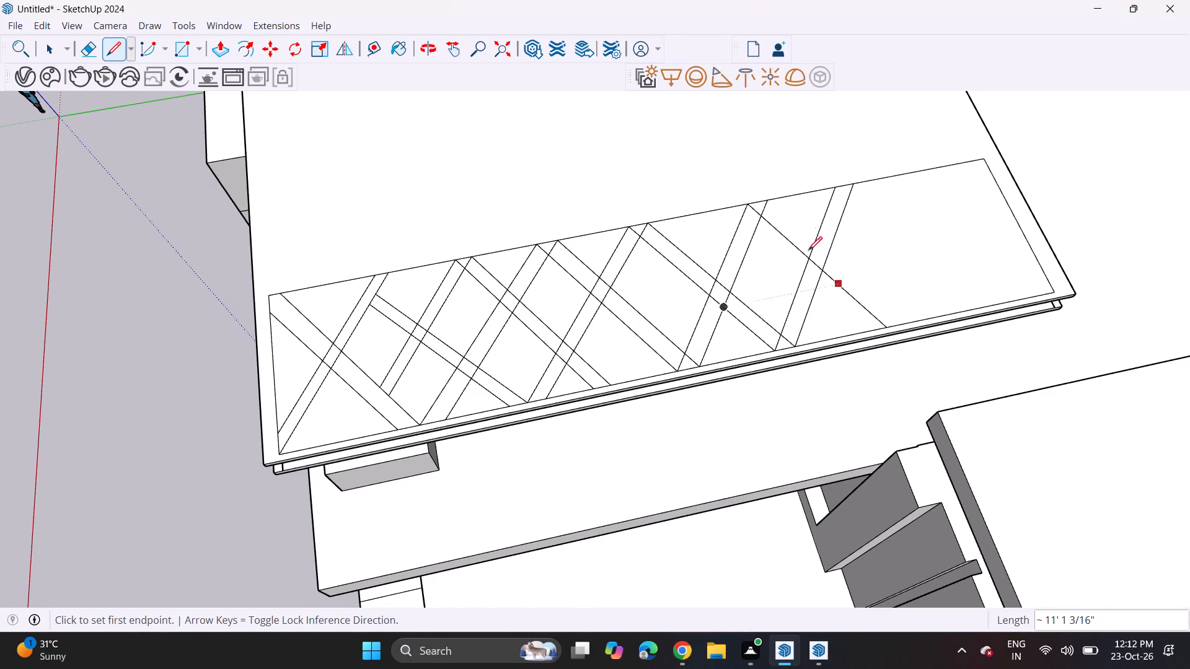
{"action": "left_click", "coordinate": [770, 205]}
{"action": "left_click", "coordinate": [908, 317]}
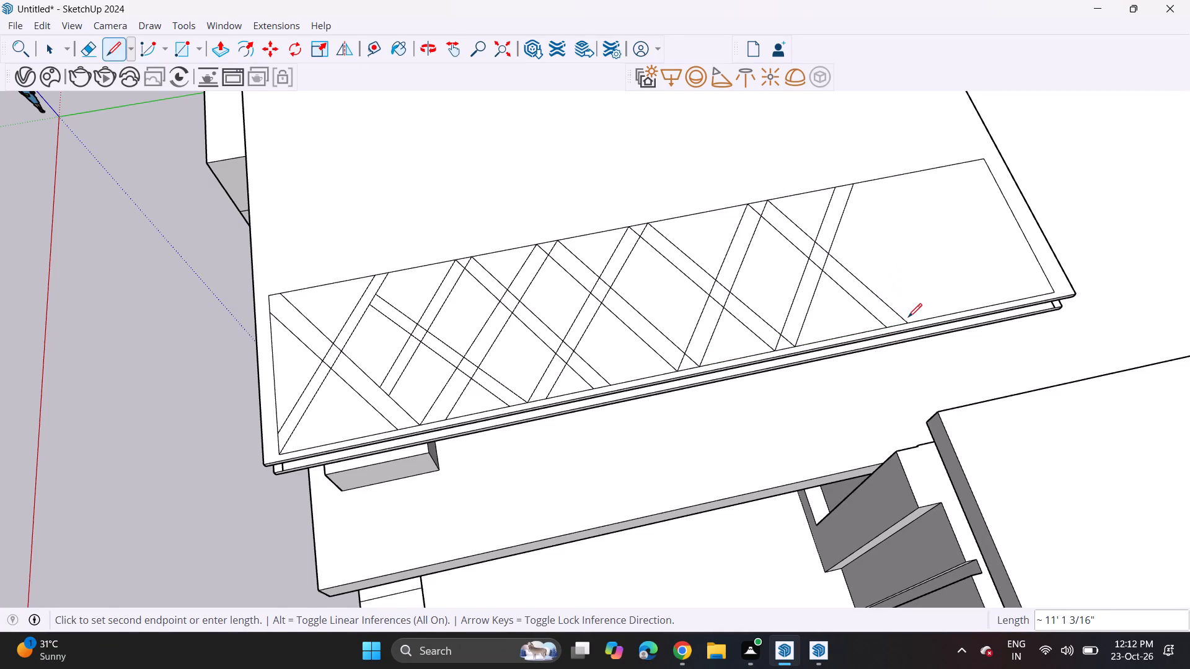
{"action": "left_click", "coordinate": [883, 330]}
{"action": "left_click", "coordinate": [920, 174]}
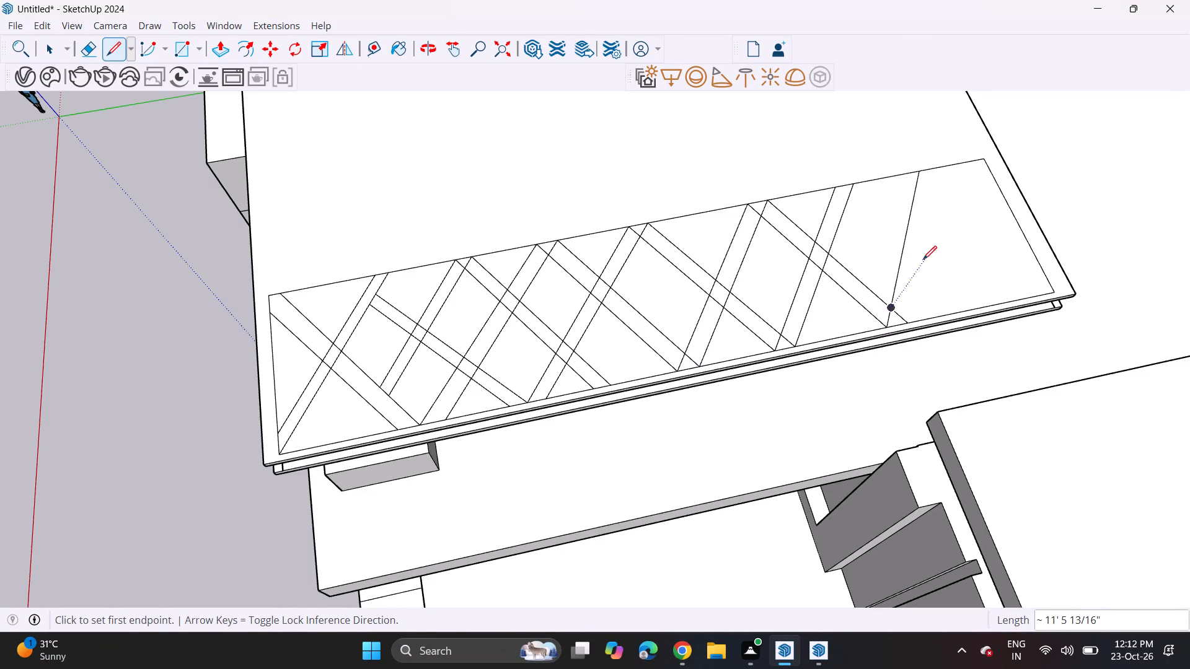
{"action": "left_click", "coordinate": [907, 326]}
{"action": "left_click", "coordinate": [943, 174]}
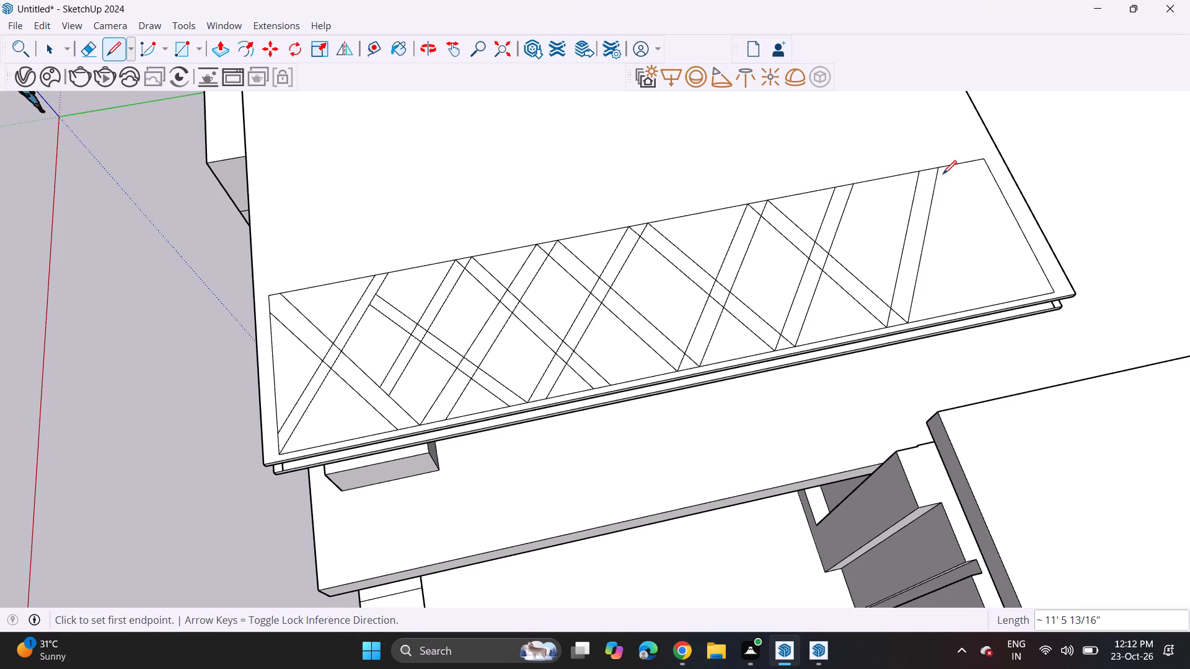
Draw strips outward from the last two inner strip ends, about 11' 6 1/16" long and about 10' 8 11/16" to the far outer corner.
{"action": "left_click", "coordinate": [835, 195]}
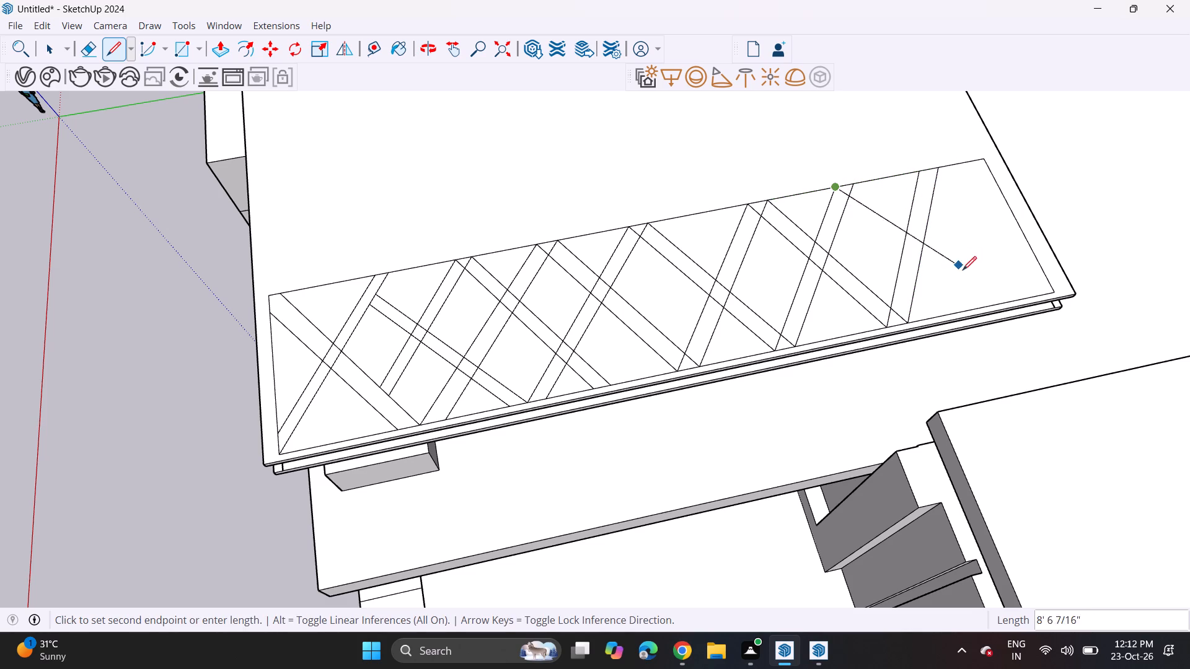
{"action": "left_click", "coordinate": [993, 307]}
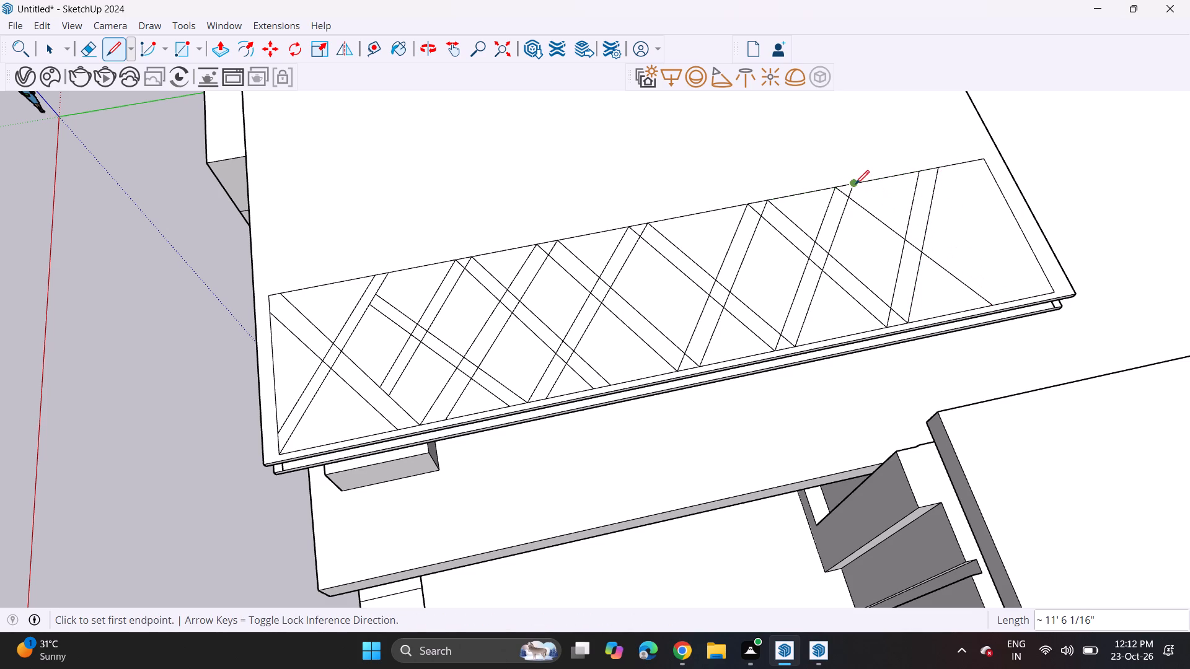
{"action": "left_click", "coordinate": [855, 184]}
{"action": "left_click", "coordinate": [1012, 303]}
{"action": "left_click", "coordinate": [920, 175]}
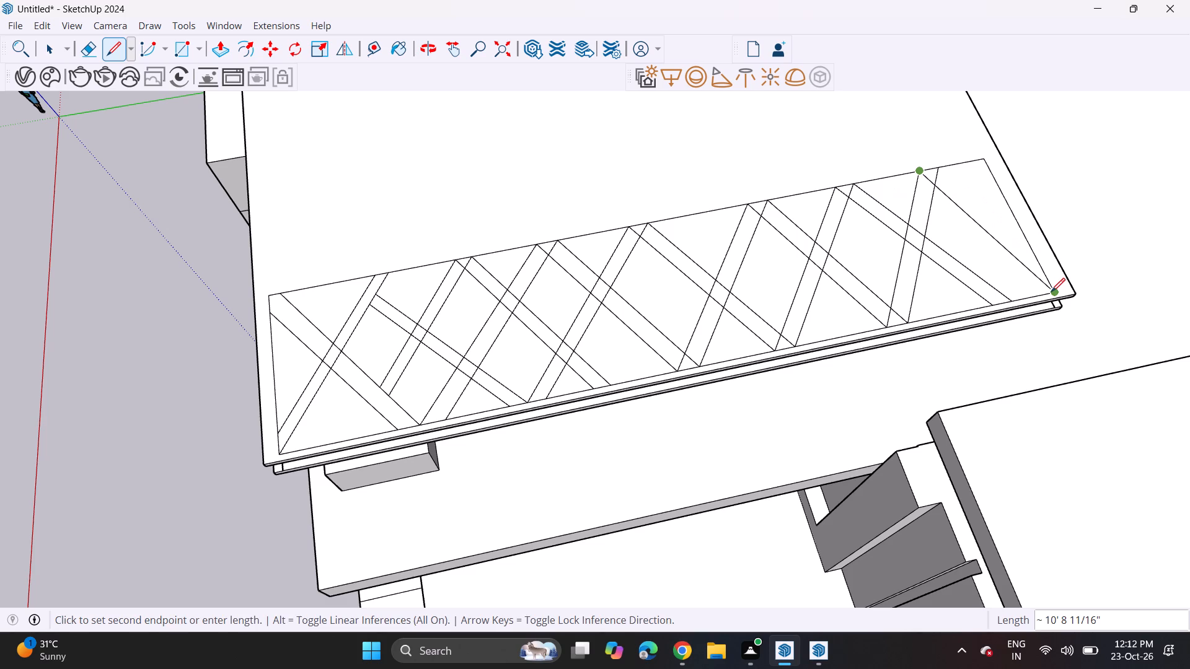
{"action": "left_click", "coordinate": [1051, 292]}
{"action": "left_click", "coordinate": [945, 168]}
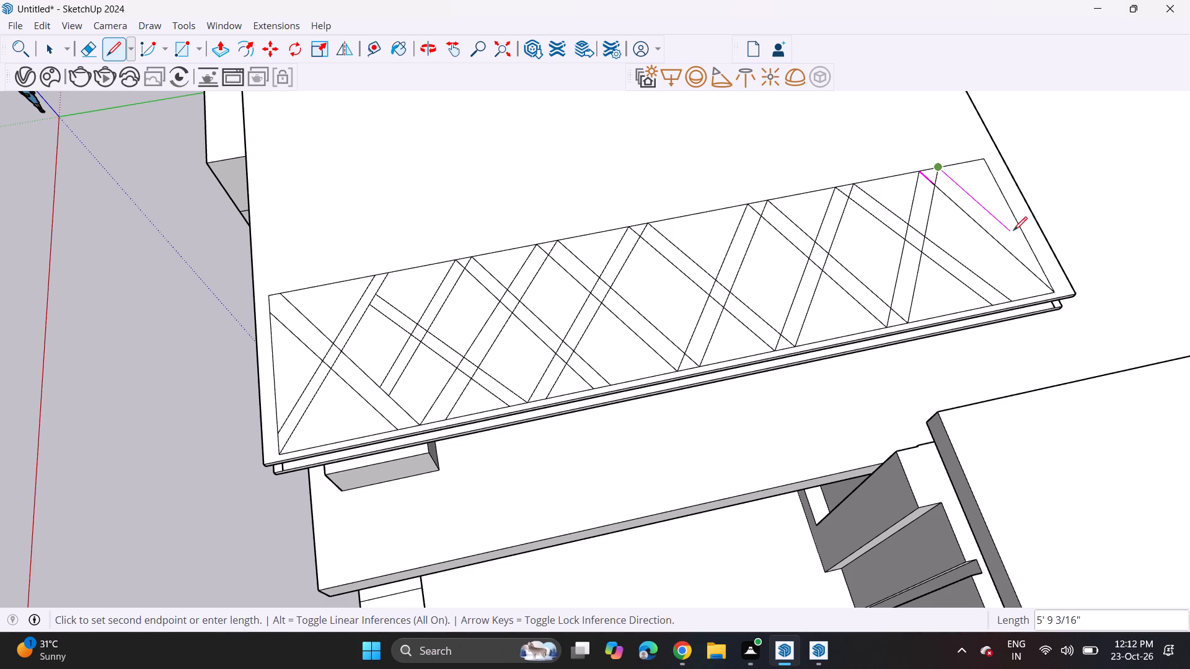
{"action": "left_click", "coordinate": [1028, 247]}
Draw a closing strip from the second-last strip's outer end to the far inner corner, with lines about 10' 3" and 10' 1 15/16" long.
{"action": "left_click", "coordinate": [993, 304]}
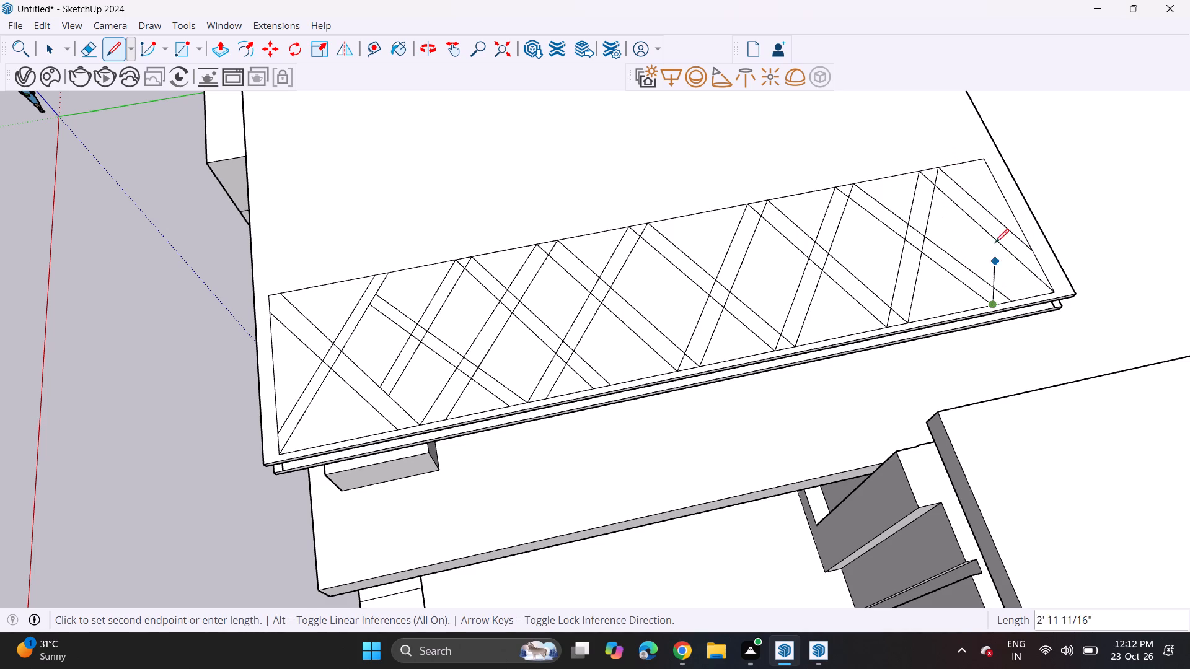
{"action": "left_click", "coordinate": [971, 163]}
{"action": "left_click", "coordinate": [1008, 302]}
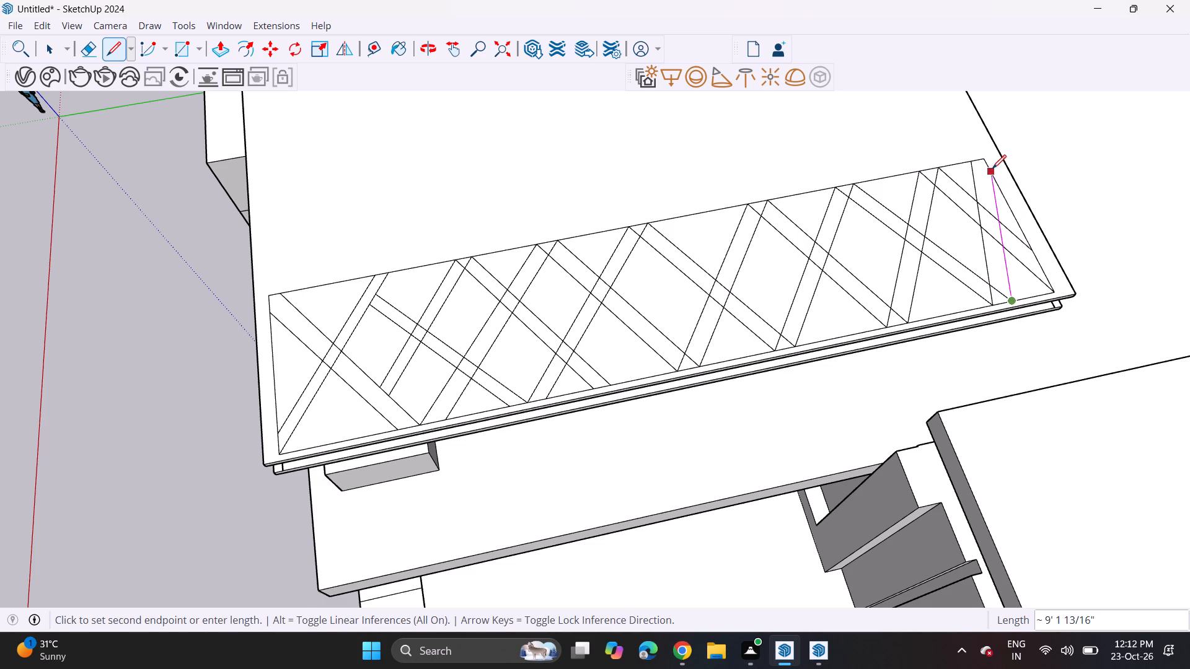
{"action": "left_click", "coordinate": [992, 165]}
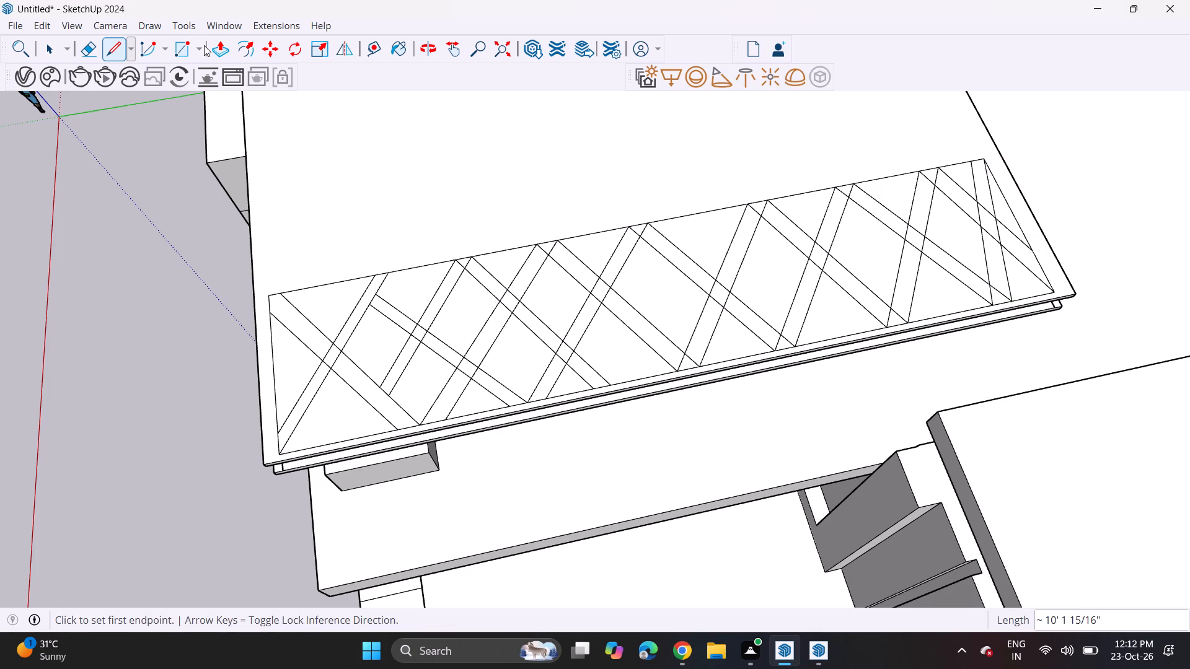
Push the lattice's short-edge triangle and the adjoining inner-side triangle down 1' 10 3/8" through the roof slab.
{"action": "left_click", "coordinate": [218, 51]}
{"action": "middle_click_drag", "start_coordinate": [299, 365], "coordinate": [470, 190]}
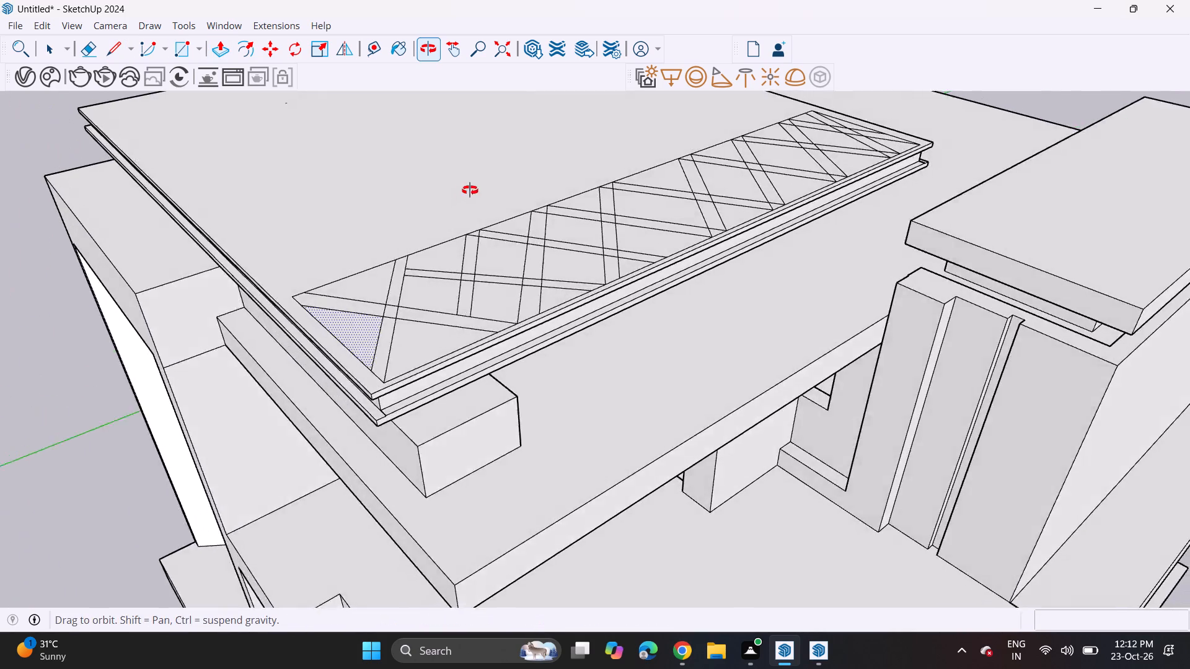
{"action": "middle_click_drag", "start_coordinate": [470, 190], "coordinate": [474, 186]}
{"action": "scroll", "coordinate": [474, 187], "scroll_direction": "up", "scroll_amount": 1}
{"action": "left_click", "coordinate": [357, 362]}
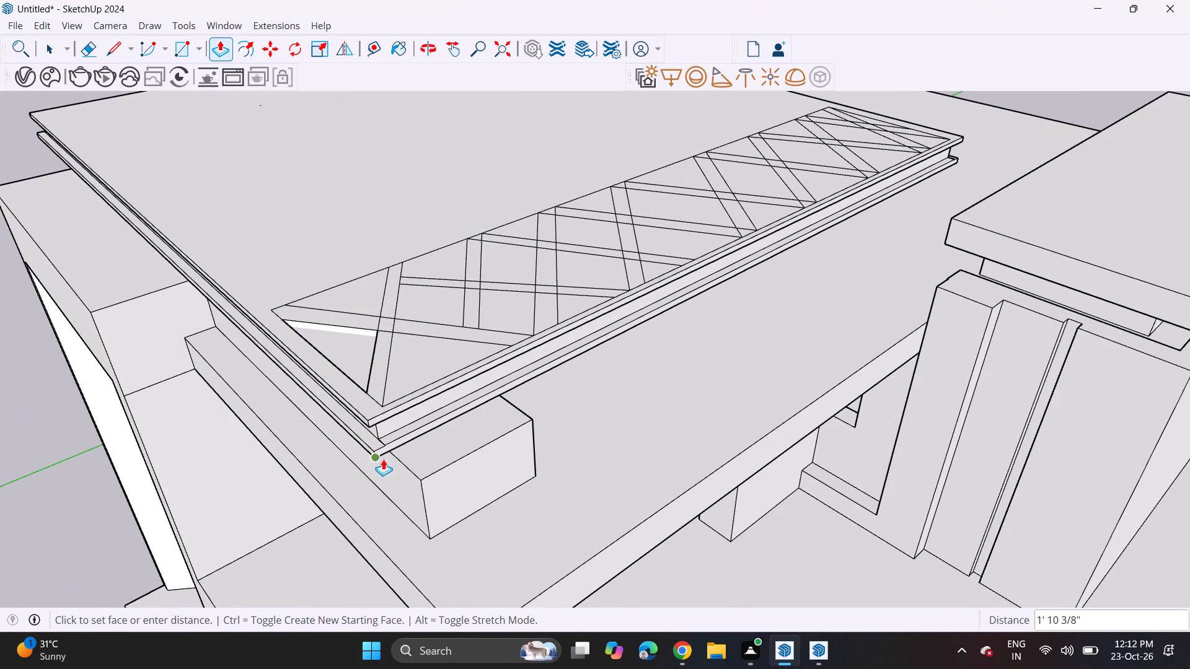
{"action": "left_click", "coordinate": [383, 459]}
{"action": "middle_click_drag", "start_coordinate": [389, 416], "coordinate": [579, 102]}
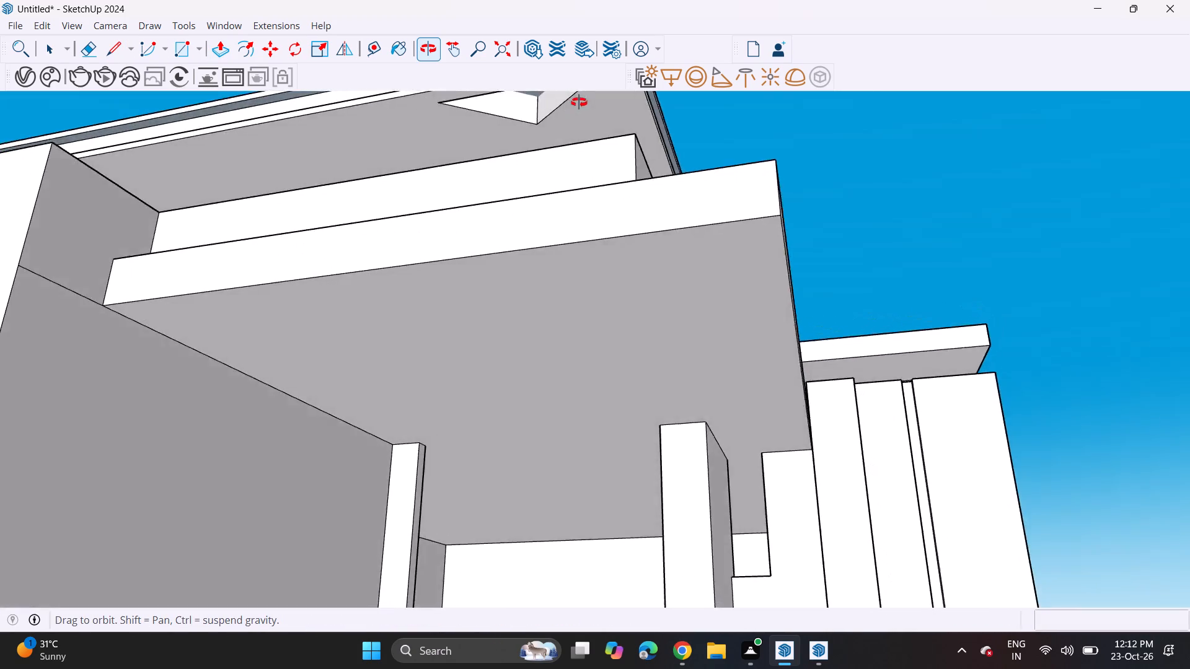
{"action": "middle_click_drag", "start_coordinate": [579, 102], "coordinate": [385, 498]}
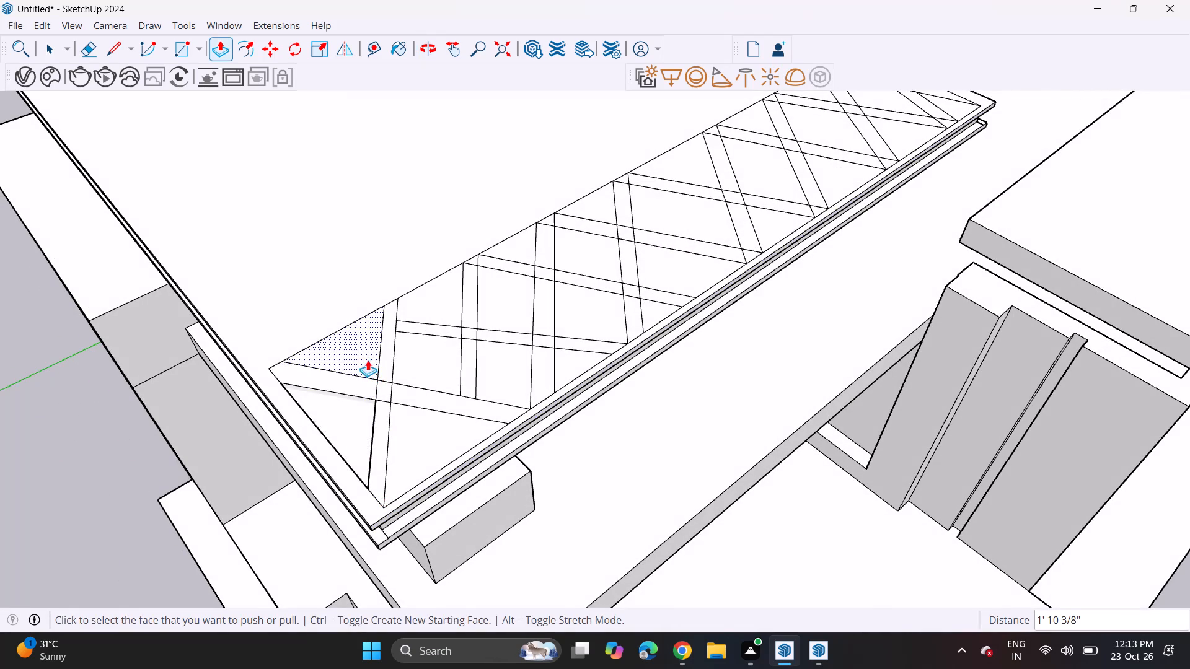
{"action": "double_click", "coordinate": [368, 360]}
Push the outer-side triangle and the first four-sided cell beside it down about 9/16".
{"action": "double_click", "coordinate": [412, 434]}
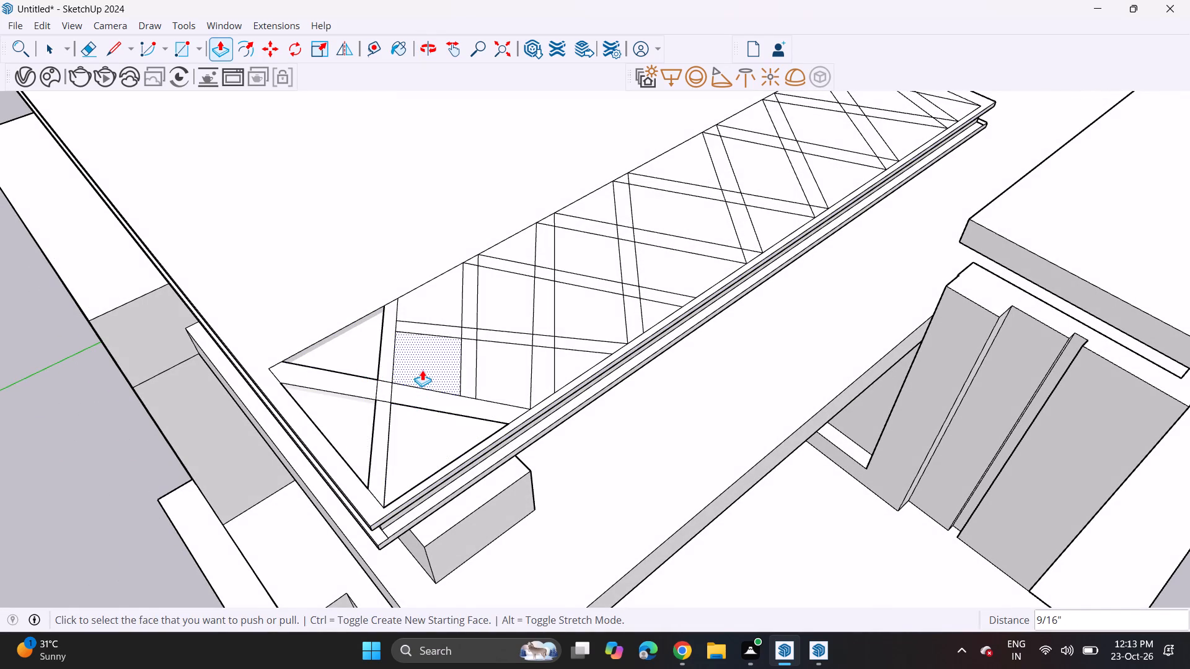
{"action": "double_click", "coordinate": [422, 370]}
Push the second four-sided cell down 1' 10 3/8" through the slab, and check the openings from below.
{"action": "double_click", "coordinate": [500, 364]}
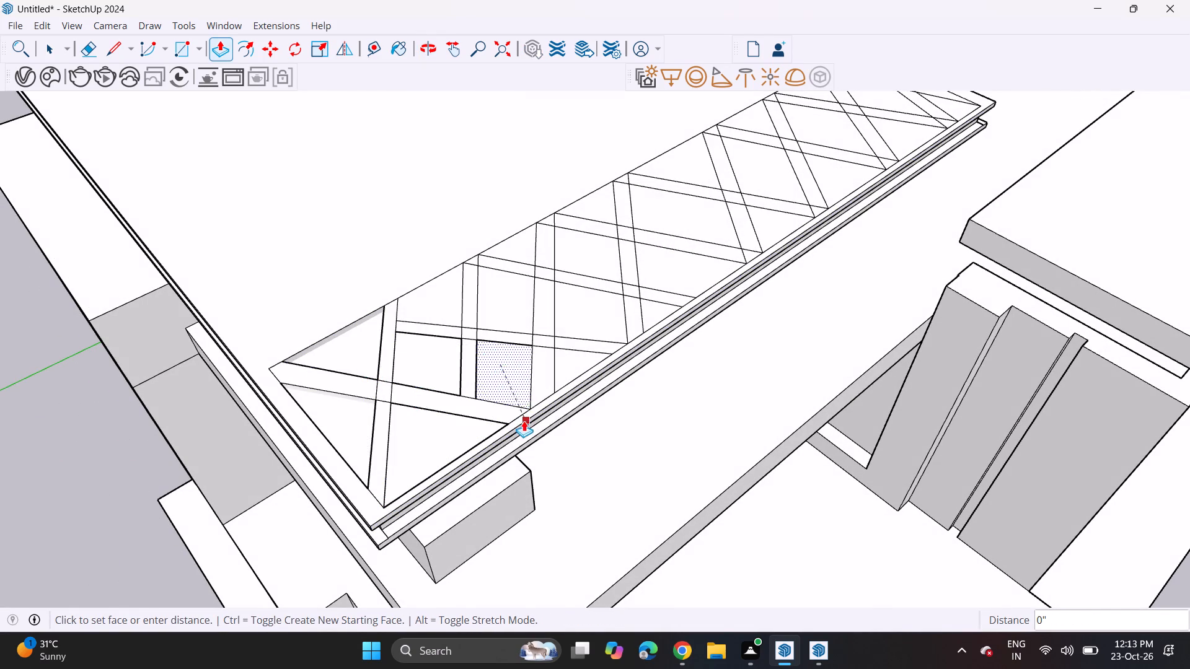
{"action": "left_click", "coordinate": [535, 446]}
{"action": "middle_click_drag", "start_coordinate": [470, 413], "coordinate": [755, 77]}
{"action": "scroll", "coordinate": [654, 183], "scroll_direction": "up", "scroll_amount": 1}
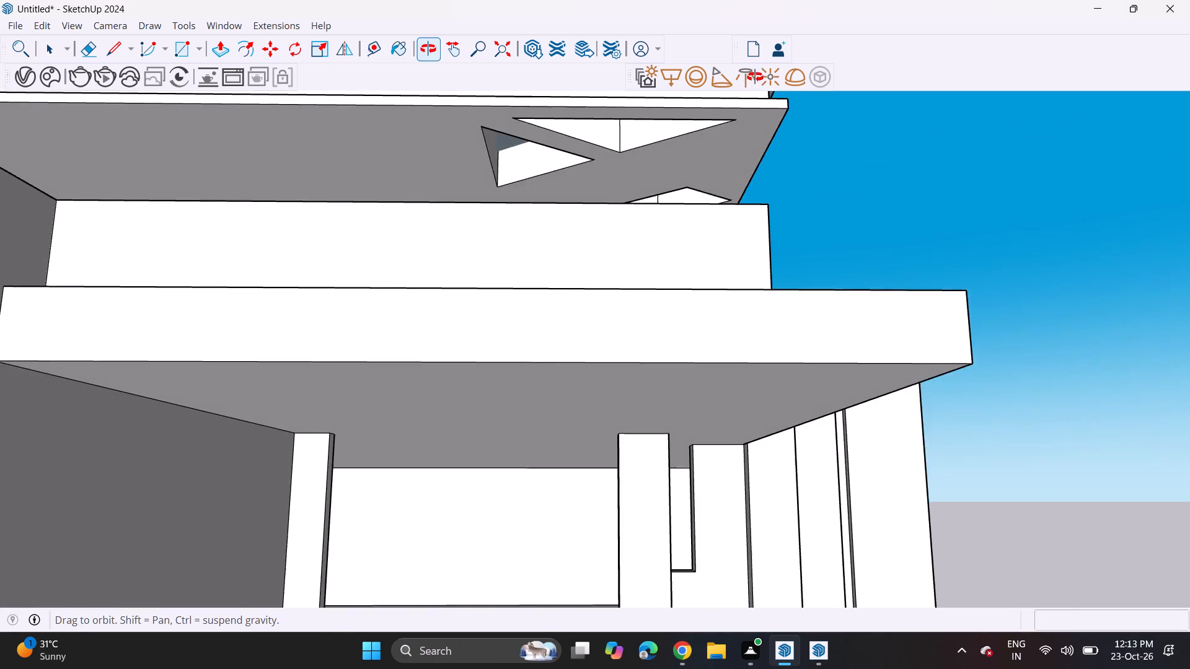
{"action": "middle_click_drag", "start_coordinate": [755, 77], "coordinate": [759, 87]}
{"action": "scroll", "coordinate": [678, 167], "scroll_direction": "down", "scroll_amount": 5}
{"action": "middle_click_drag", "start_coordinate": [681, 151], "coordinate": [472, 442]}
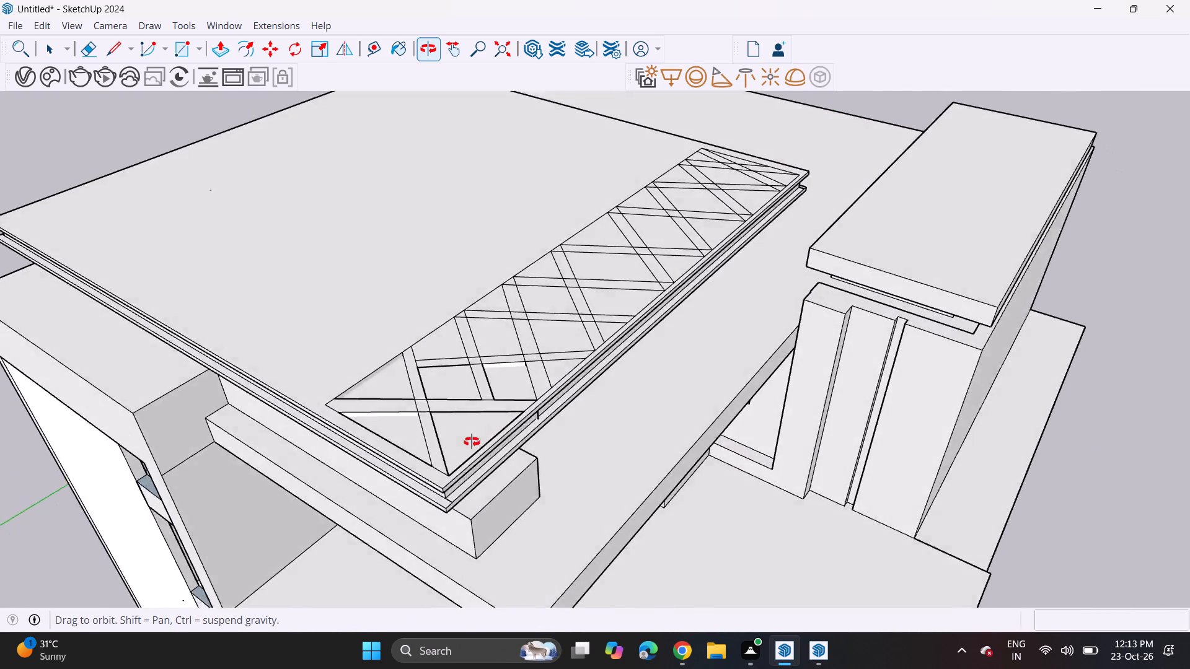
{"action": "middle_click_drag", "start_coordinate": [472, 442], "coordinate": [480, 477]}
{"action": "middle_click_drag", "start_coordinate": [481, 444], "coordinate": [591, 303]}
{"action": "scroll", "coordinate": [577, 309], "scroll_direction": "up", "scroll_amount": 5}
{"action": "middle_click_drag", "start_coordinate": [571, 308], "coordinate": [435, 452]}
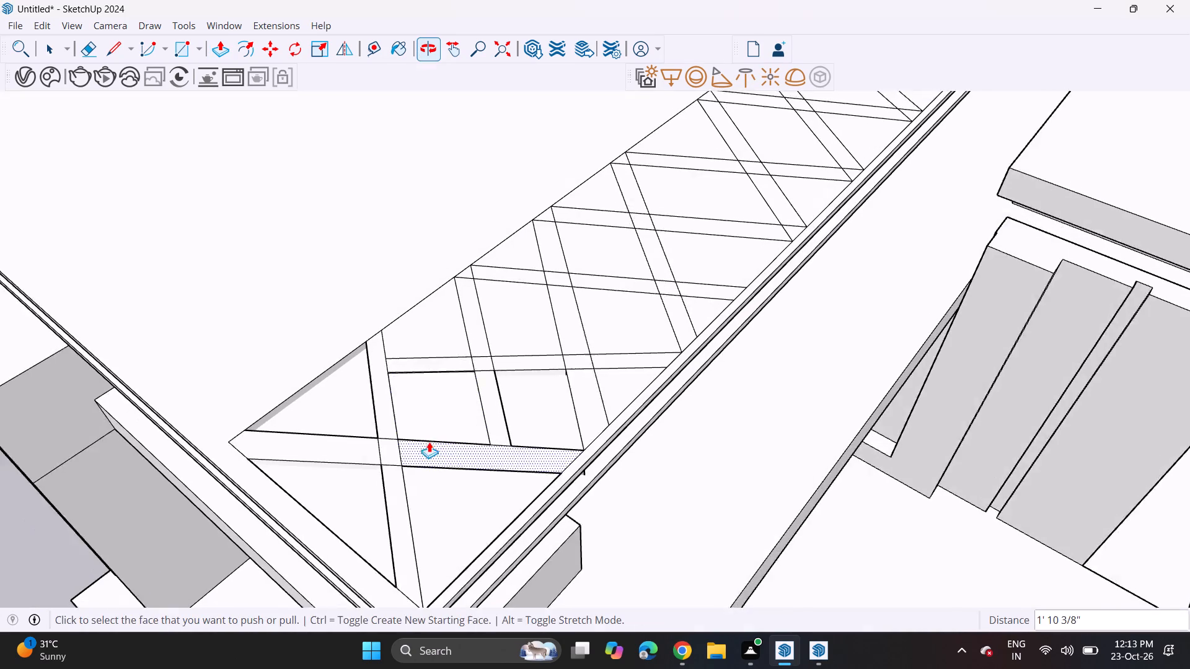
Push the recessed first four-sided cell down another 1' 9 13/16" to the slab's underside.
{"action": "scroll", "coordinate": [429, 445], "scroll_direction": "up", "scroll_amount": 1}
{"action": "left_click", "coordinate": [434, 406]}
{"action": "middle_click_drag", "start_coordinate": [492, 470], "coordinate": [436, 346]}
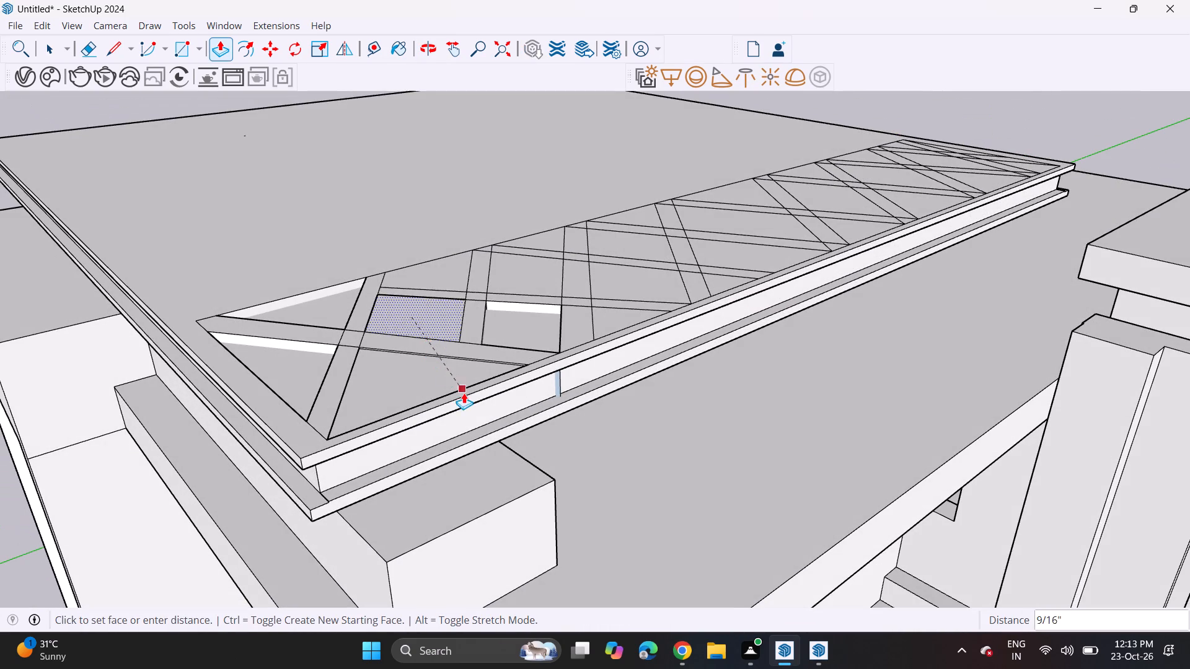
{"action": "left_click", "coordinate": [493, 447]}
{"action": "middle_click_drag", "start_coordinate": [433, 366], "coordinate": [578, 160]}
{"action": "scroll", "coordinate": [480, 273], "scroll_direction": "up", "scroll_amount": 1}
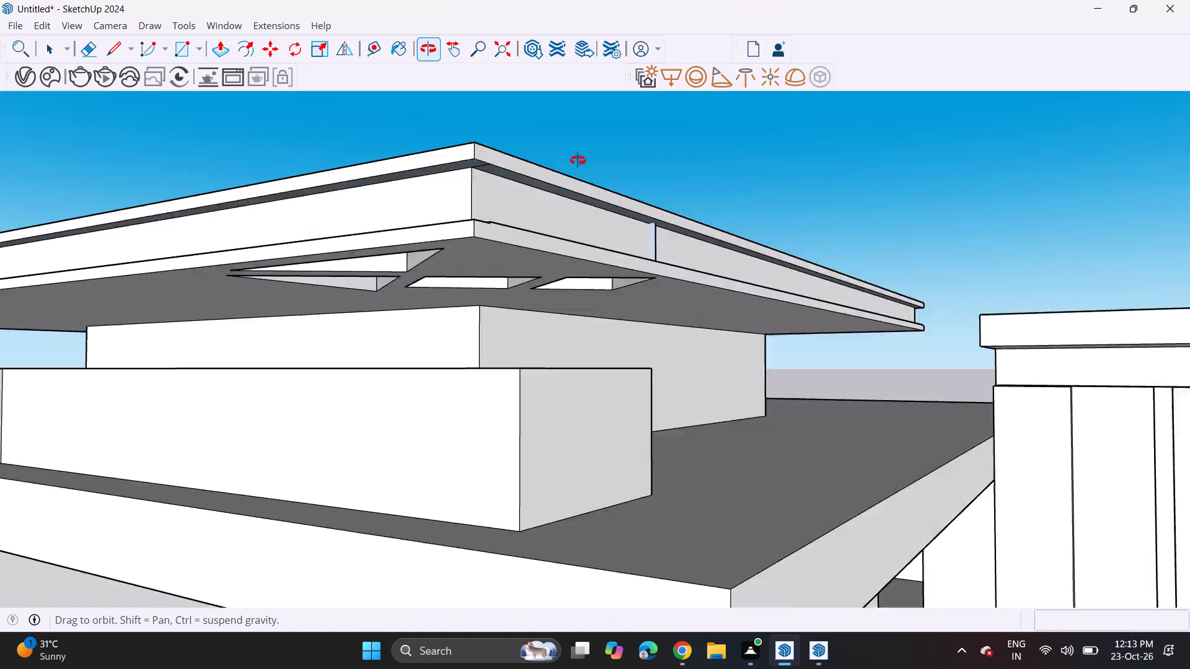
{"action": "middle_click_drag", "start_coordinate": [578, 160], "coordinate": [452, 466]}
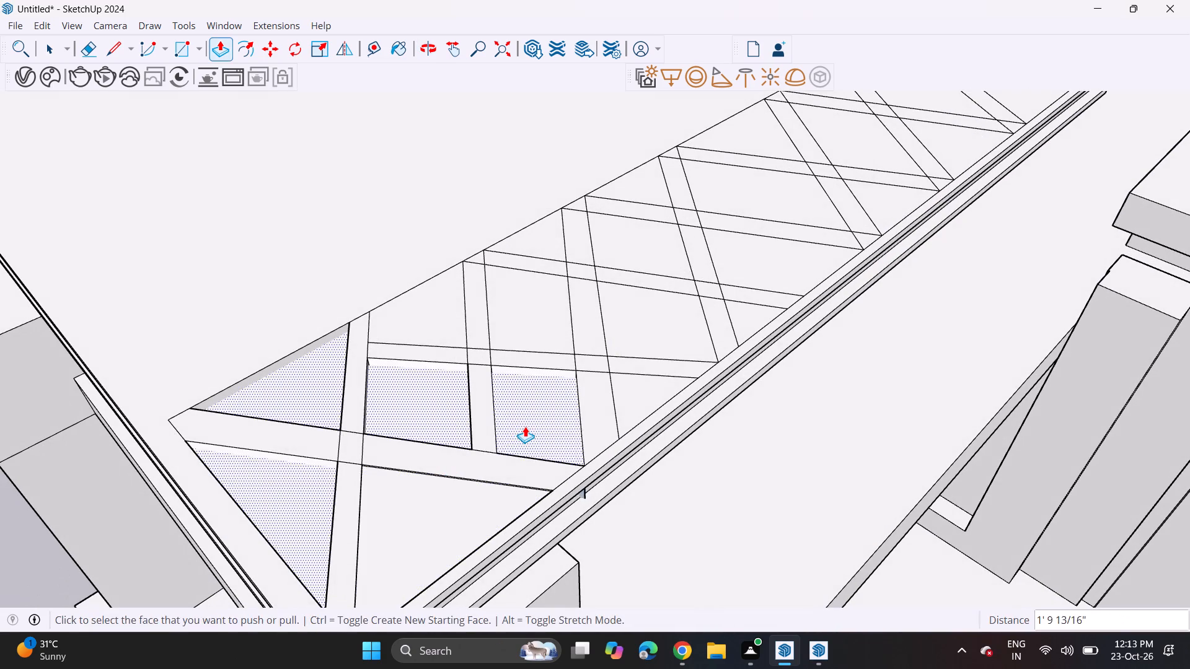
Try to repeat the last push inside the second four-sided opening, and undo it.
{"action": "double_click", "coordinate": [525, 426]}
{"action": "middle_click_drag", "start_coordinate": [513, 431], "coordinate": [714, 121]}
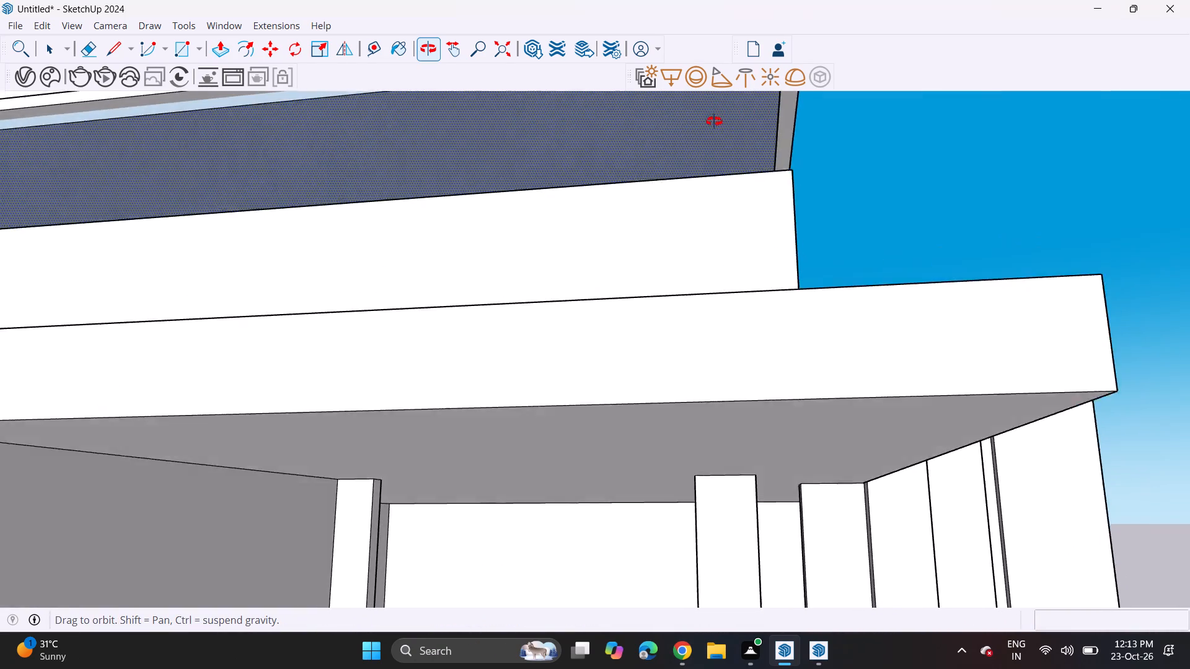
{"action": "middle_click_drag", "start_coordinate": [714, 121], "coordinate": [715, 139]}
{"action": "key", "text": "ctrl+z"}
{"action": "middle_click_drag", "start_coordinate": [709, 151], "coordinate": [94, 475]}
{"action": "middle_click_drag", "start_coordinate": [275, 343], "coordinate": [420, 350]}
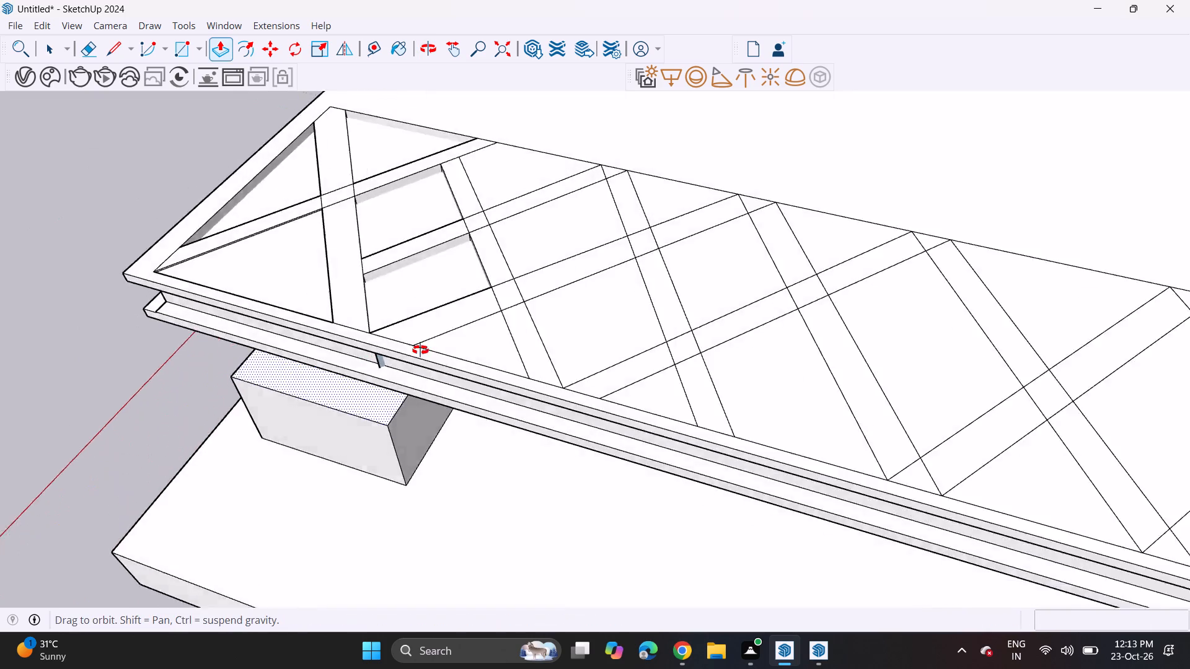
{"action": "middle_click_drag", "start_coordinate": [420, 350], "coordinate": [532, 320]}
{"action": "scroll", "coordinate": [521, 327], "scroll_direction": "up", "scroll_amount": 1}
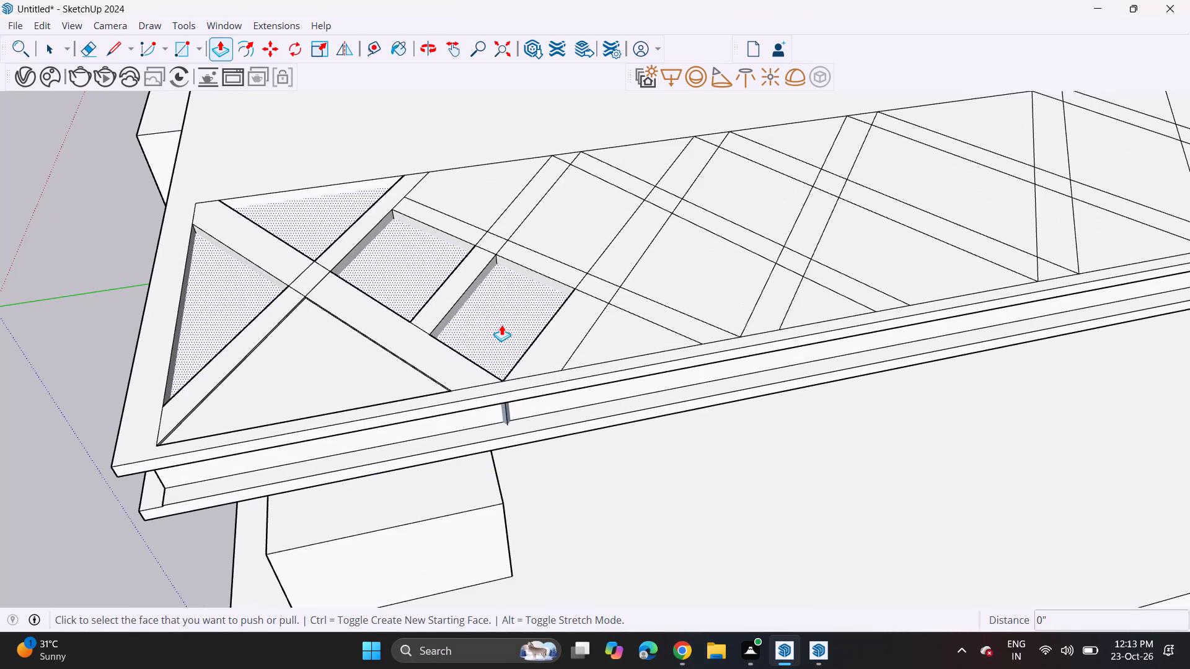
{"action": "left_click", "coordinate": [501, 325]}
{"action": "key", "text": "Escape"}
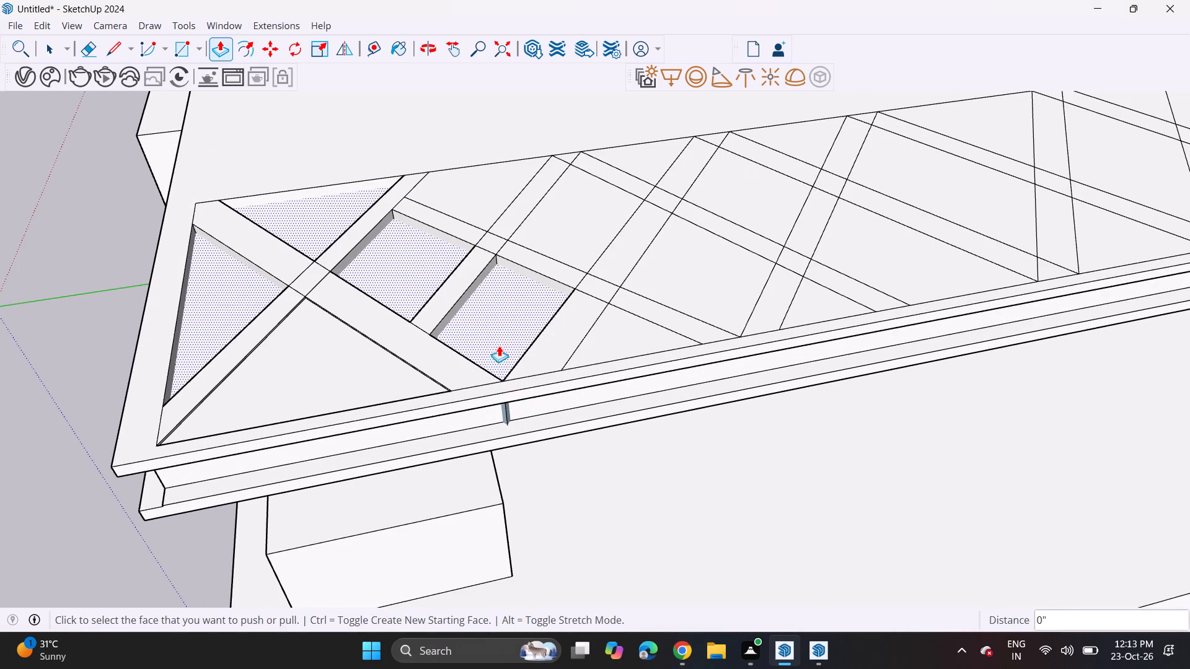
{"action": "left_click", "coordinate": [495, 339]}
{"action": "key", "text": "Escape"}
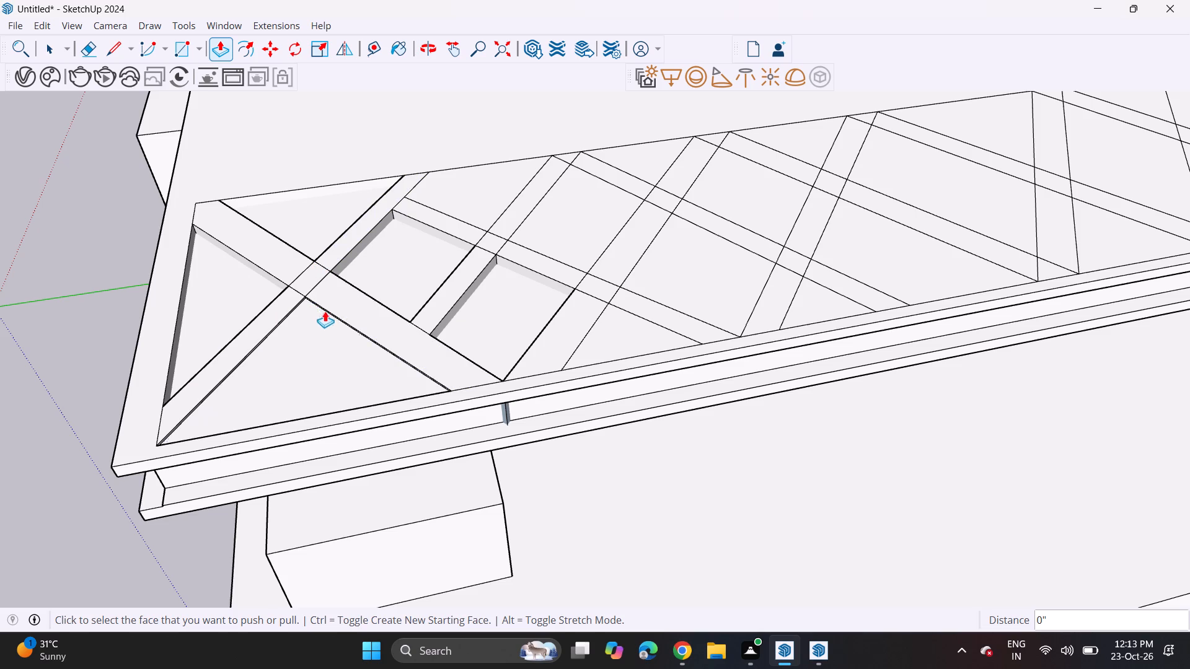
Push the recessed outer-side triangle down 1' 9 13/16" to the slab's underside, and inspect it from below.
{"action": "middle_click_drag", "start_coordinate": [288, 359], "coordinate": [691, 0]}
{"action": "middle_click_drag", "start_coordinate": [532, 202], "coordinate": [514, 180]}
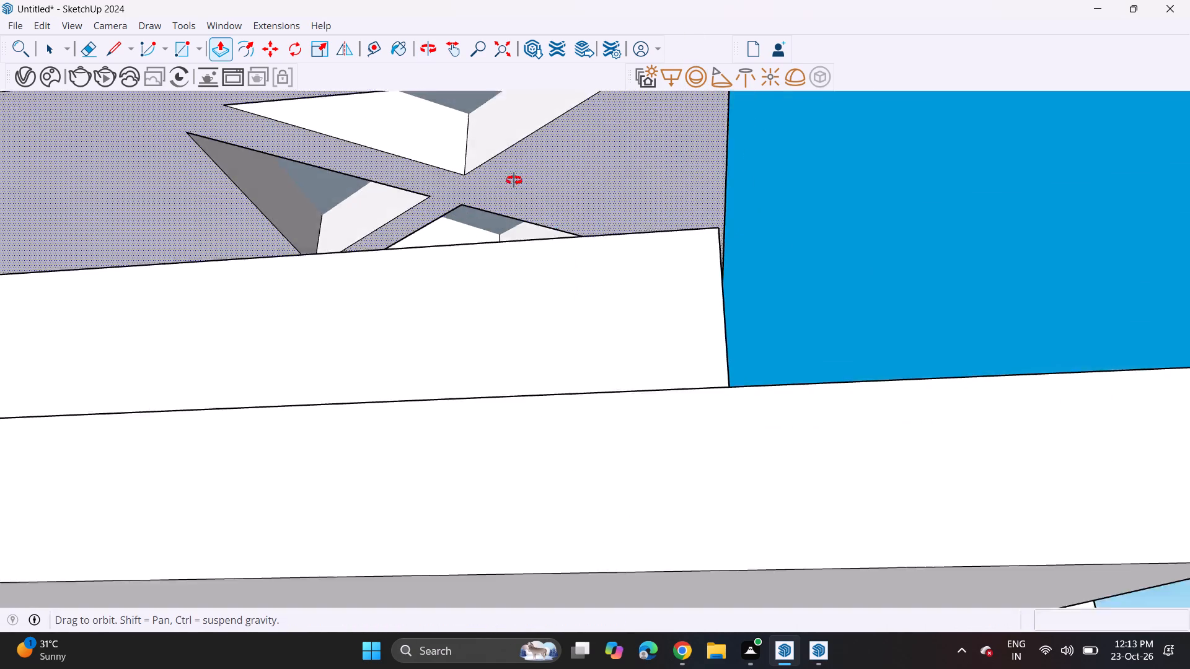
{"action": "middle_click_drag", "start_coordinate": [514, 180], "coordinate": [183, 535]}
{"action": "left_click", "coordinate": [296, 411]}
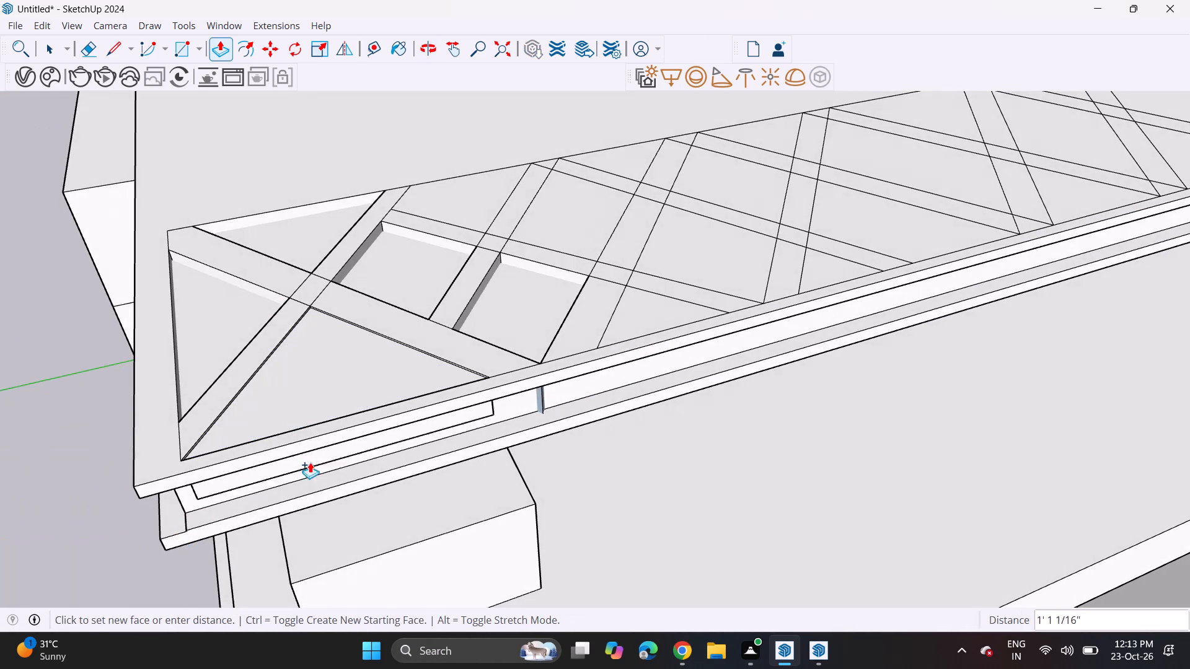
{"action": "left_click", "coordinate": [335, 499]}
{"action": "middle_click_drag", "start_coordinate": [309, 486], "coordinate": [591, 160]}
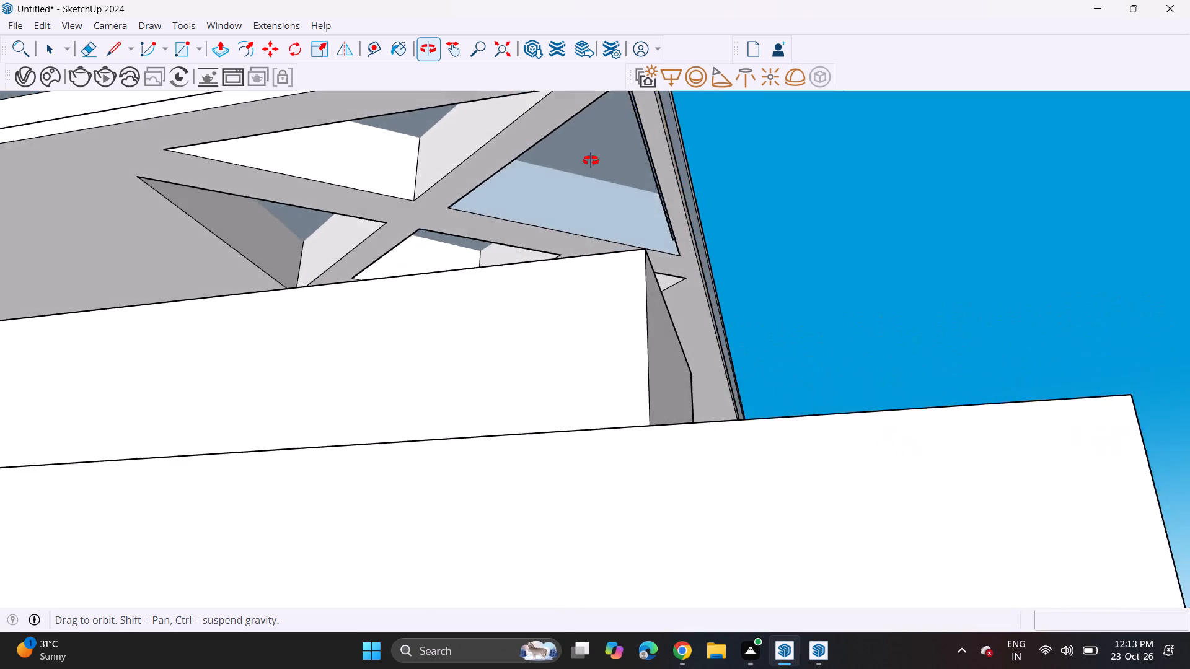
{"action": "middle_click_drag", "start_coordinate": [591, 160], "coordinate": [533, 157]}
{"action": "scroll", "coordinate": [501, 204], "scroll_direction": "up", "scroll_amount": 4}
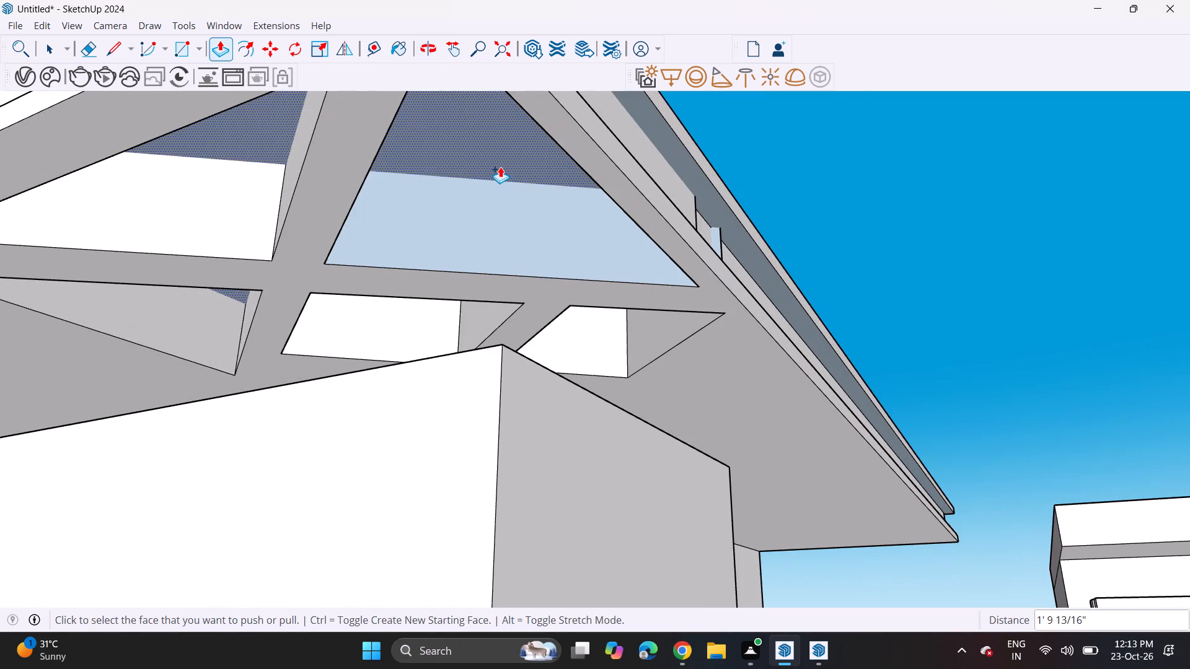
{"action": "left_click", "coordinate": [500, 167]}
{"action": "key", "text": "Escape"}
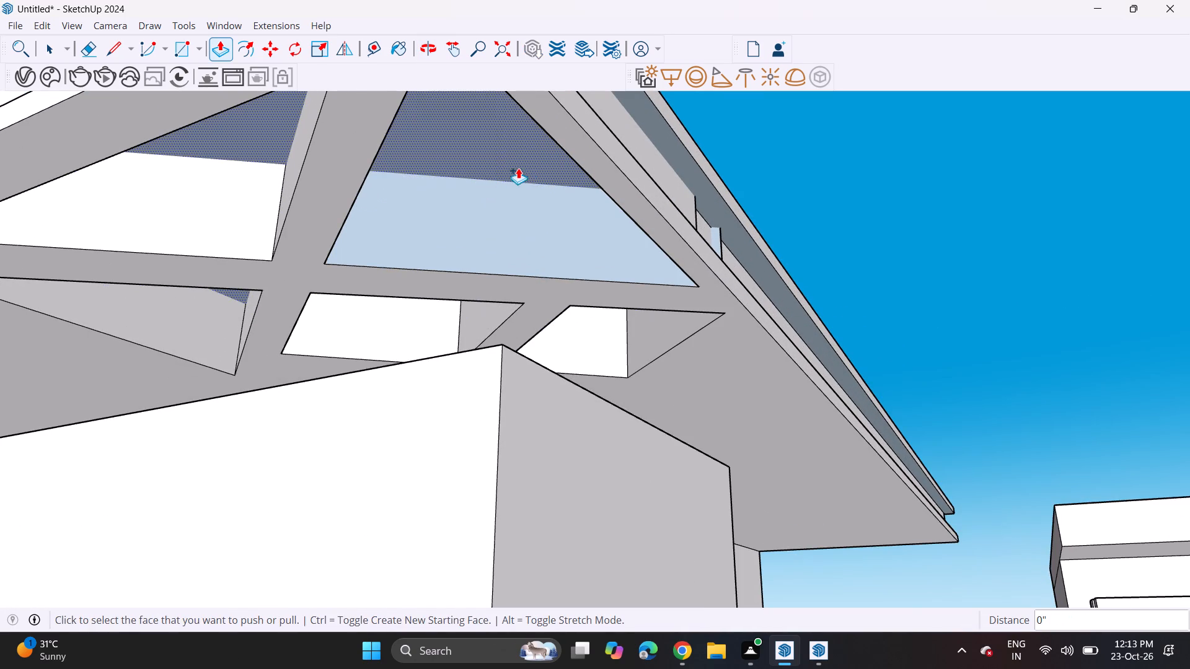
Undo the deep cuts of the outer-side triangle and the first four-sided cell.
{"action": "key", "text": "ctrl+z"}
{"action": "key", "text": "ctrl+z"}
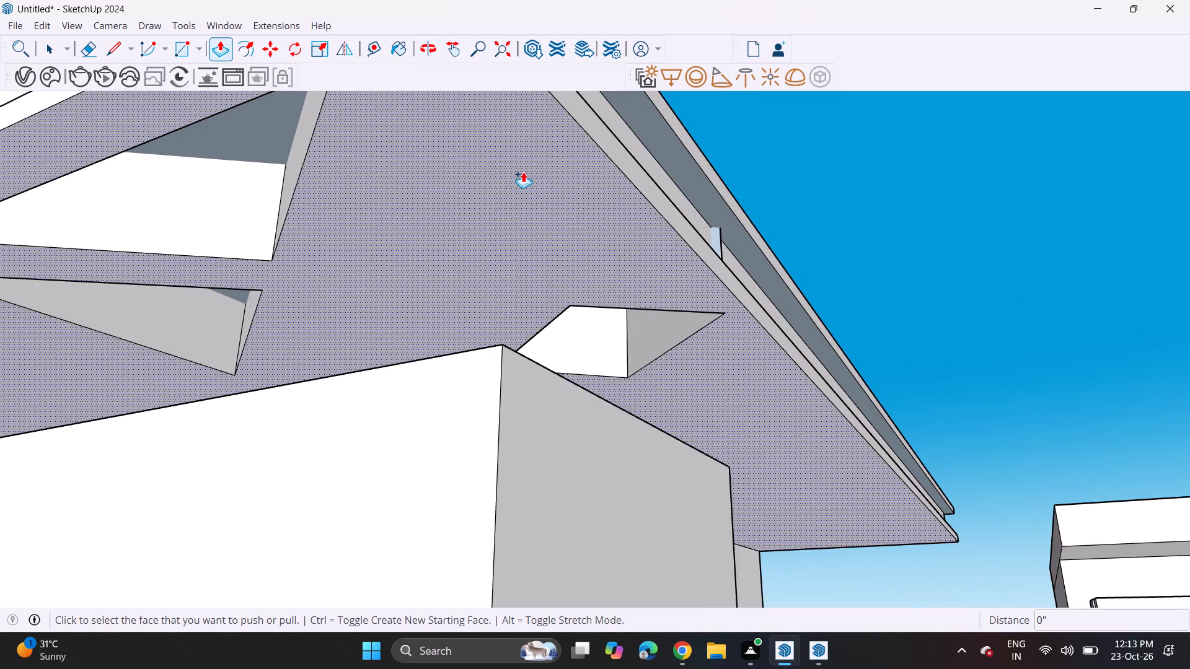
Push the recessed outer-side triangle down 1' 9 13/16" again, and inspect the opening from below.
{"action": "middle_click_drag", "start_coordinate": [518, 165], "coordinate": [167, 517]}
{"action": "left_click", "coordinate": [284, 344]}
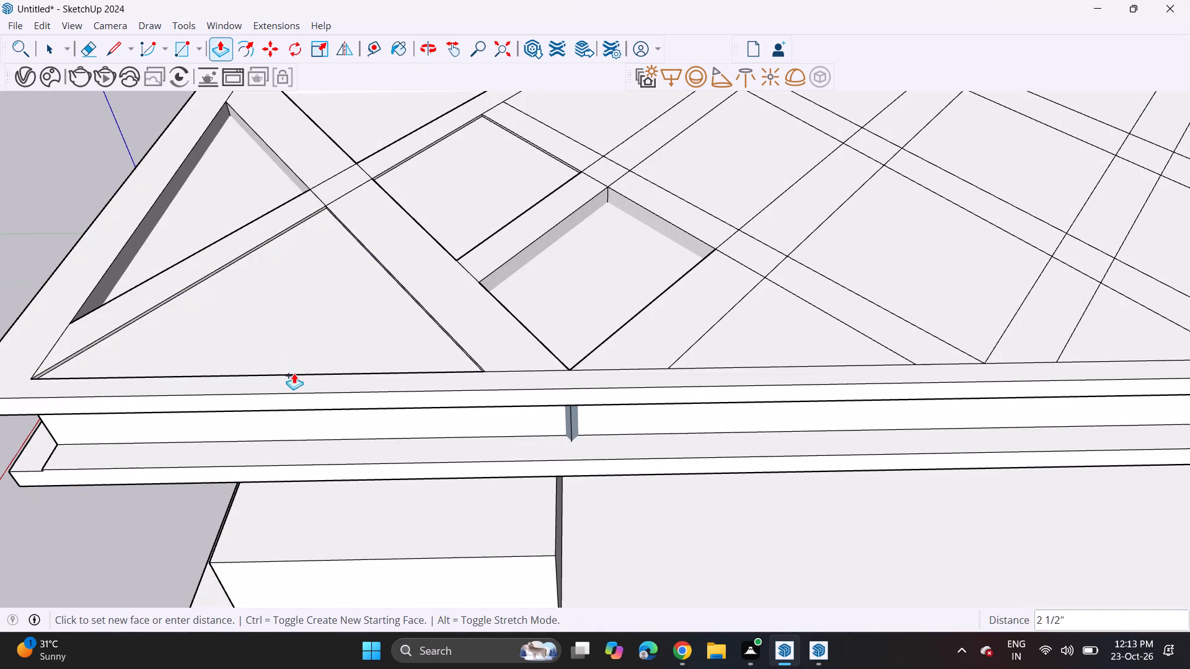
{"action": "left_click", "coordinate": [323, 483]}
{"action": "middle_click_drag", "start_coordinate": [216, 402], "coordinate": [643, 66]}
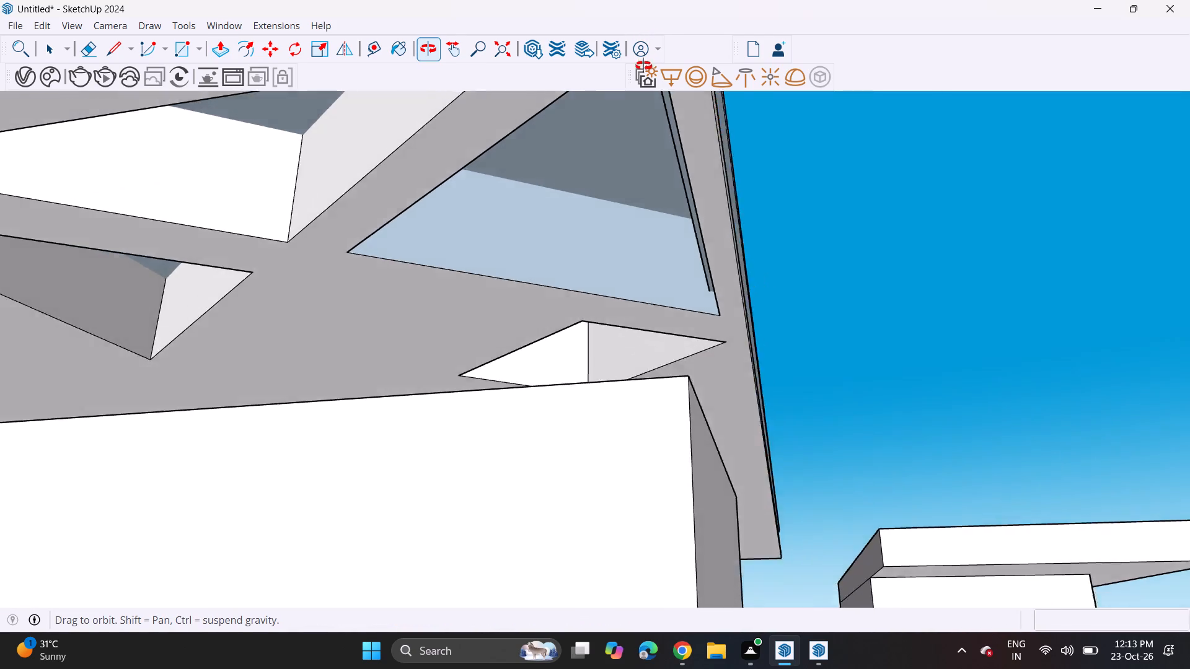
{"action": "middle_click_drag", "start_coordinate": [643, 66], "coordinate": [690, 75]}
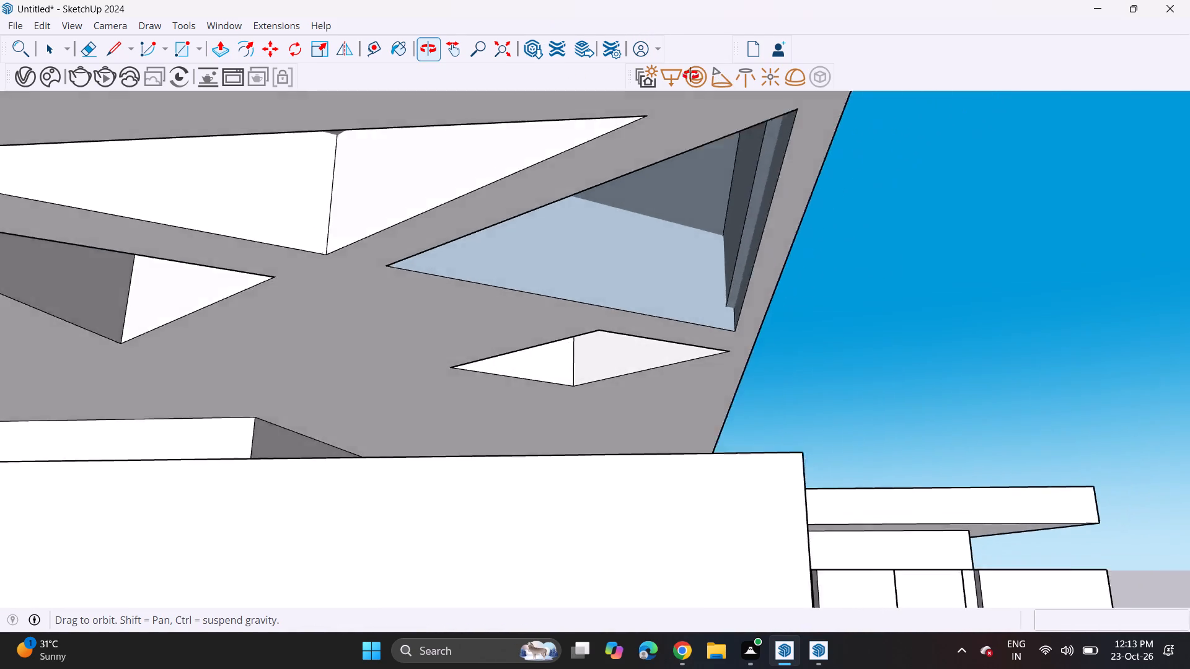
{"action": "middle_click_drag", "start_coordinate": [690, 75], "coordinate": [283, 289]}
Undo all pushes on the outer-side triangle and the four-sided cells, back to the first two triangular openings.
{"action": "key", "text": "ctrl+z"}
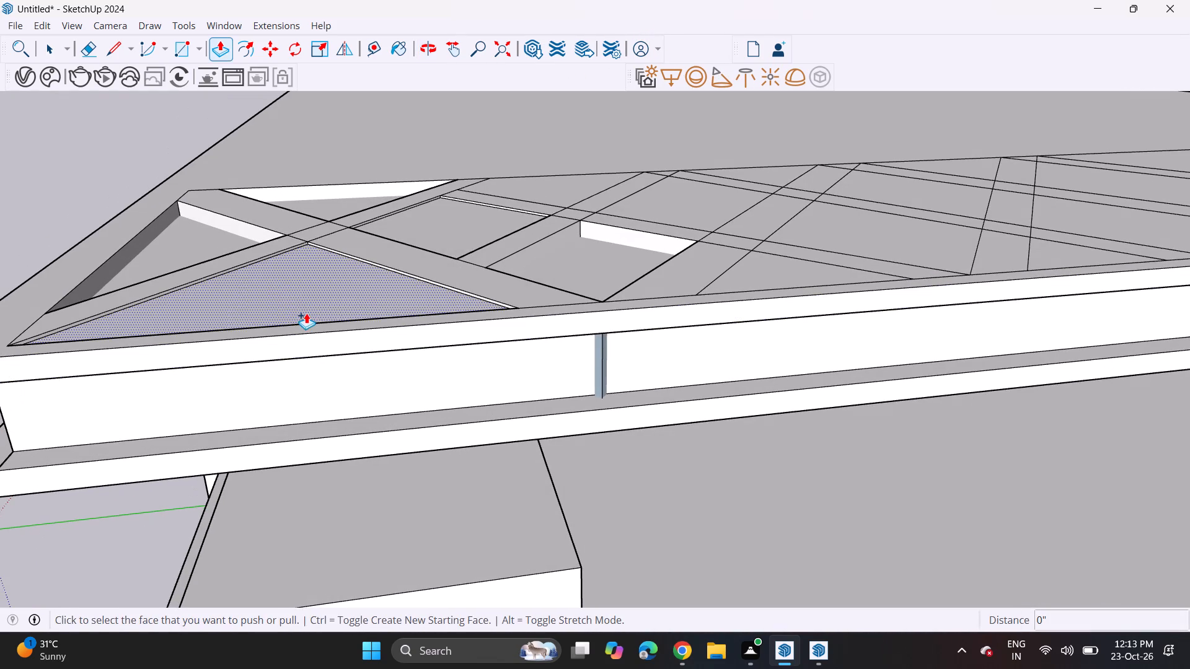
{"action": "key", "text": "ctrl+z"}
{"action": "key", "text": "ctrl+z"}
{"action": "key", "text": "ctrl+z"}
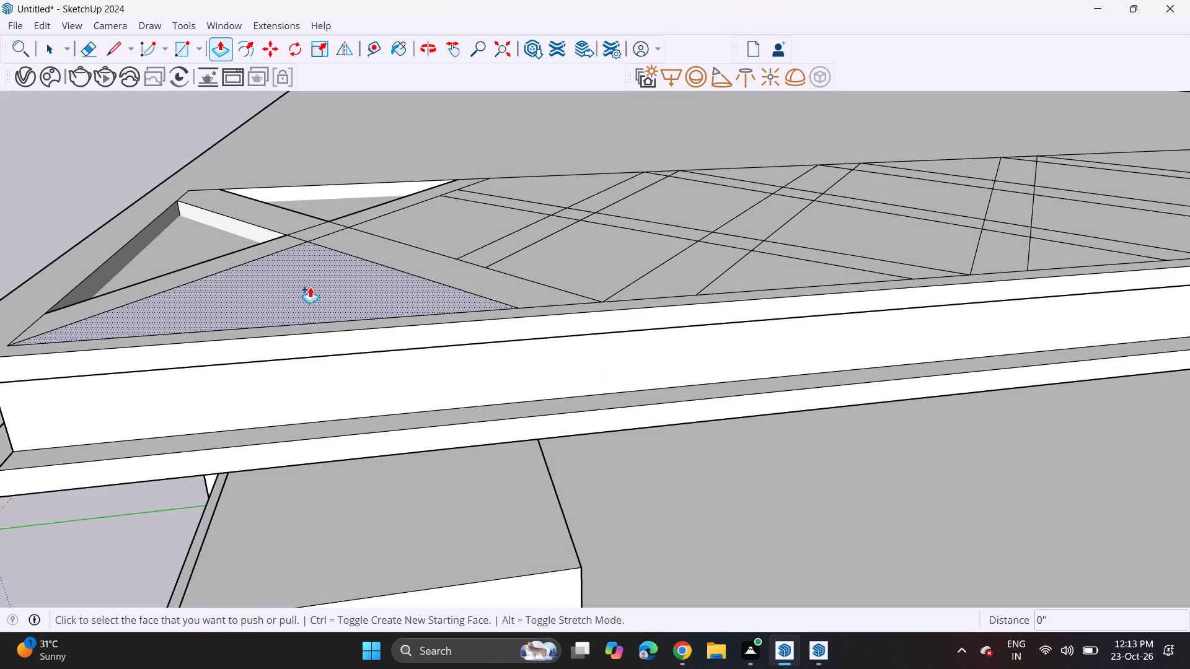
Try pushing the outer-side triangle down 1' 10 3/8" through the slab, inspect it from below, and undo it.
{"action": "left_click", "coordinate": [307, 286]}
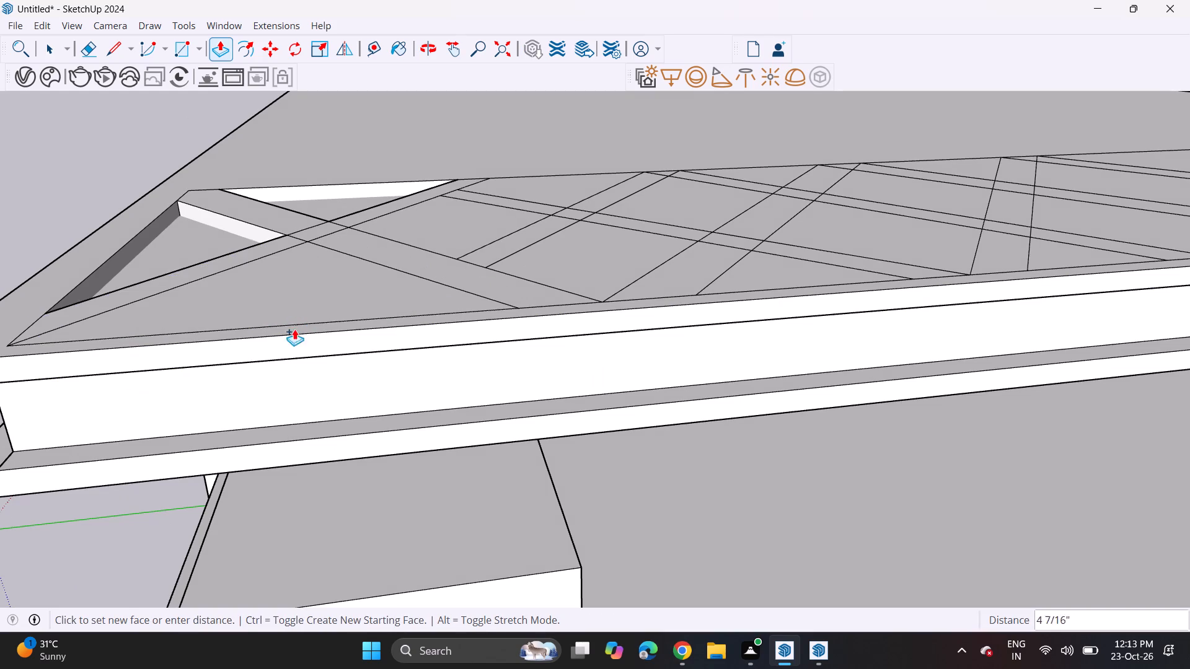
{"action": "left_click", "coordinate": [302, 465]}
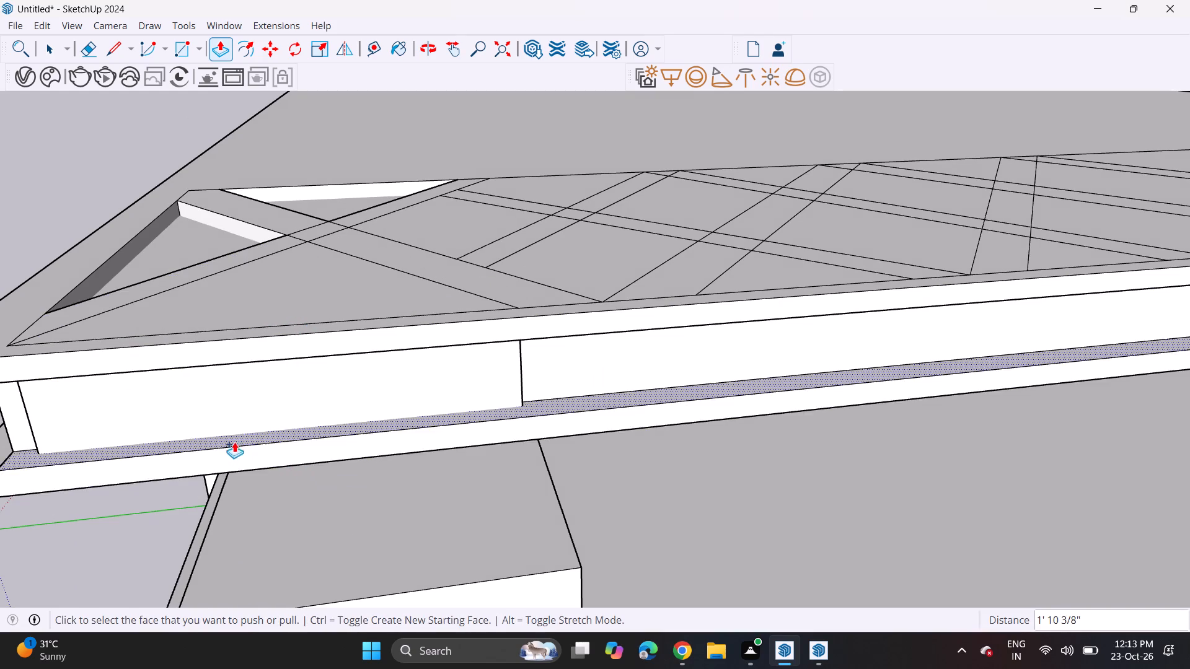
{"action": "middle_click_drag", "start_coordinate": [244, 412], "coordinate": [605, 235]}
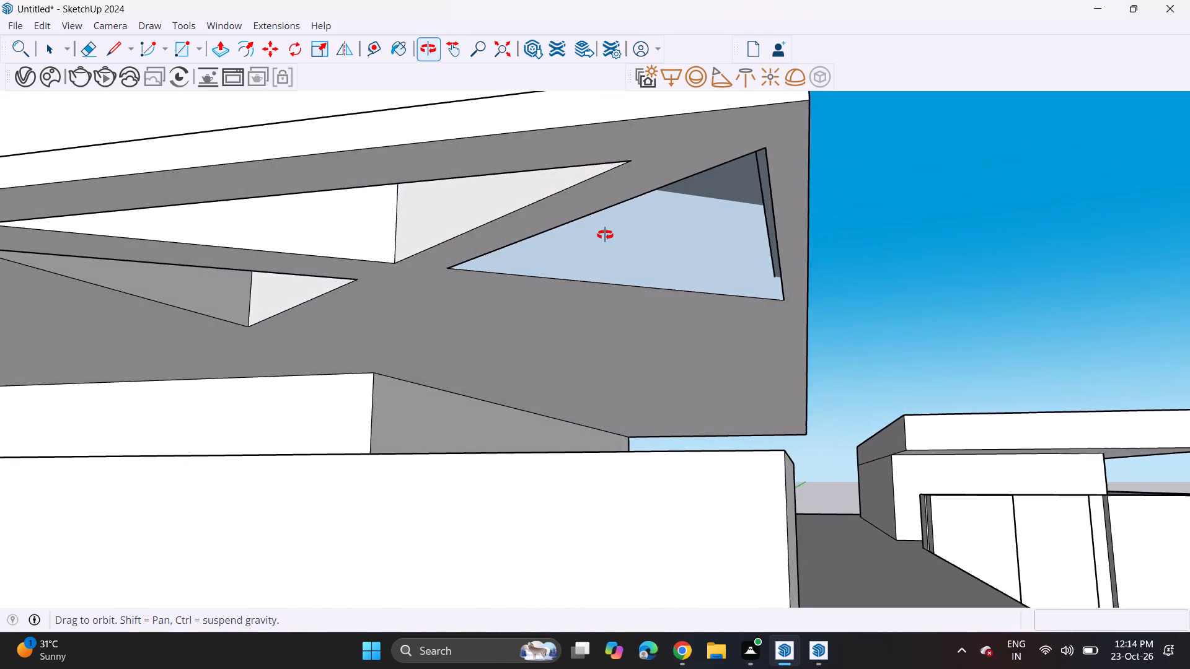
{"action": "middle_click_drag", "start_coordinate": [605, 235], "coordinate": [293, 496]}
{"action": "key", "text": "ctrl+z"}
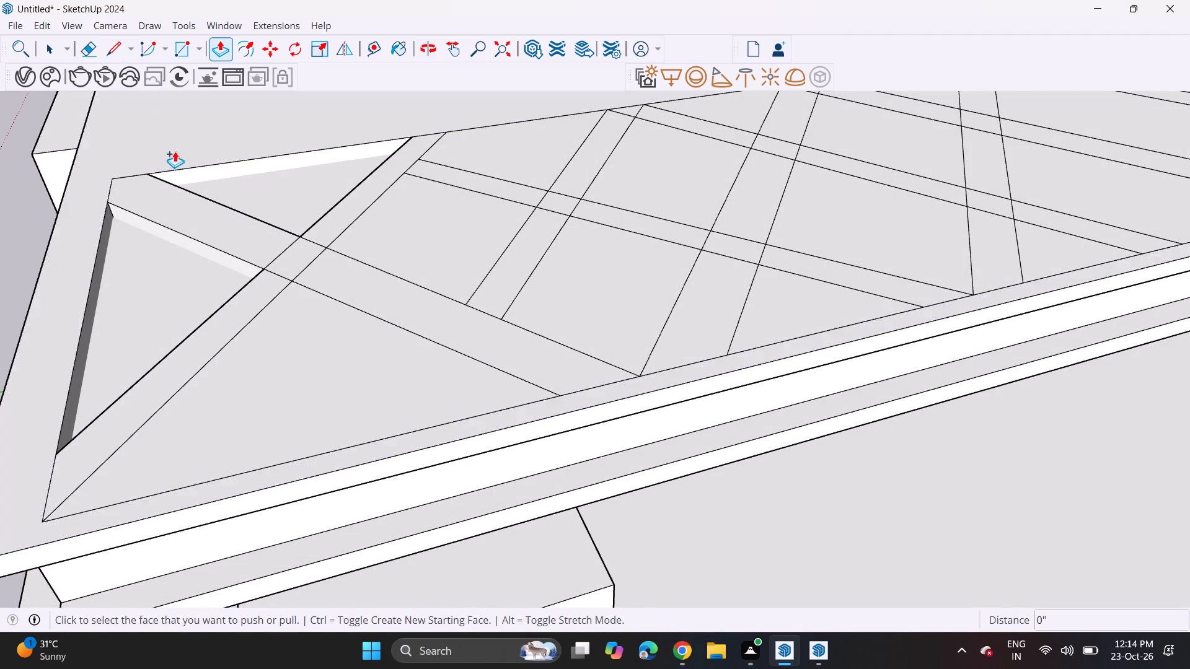
Pull the recessed fascia band along the slab's outer long side outward about 3 7/16".
{"action": "left_click", "coordinate": [268, 514]}
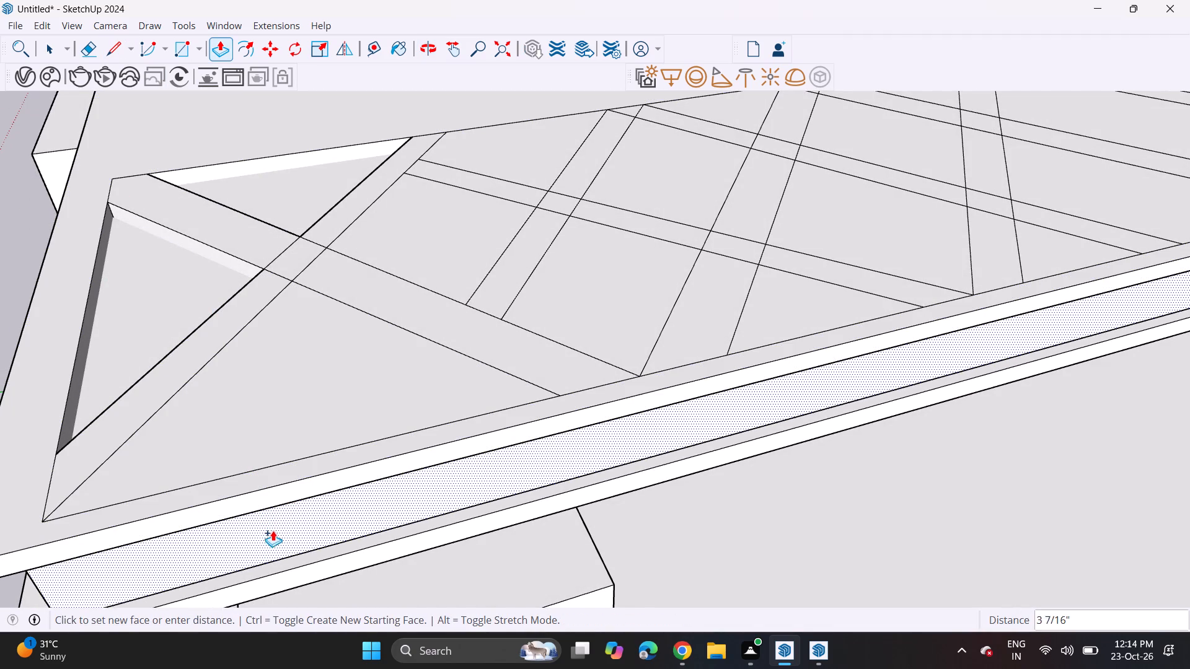
{"action": "left_click", "coordinate": [273, 532]}
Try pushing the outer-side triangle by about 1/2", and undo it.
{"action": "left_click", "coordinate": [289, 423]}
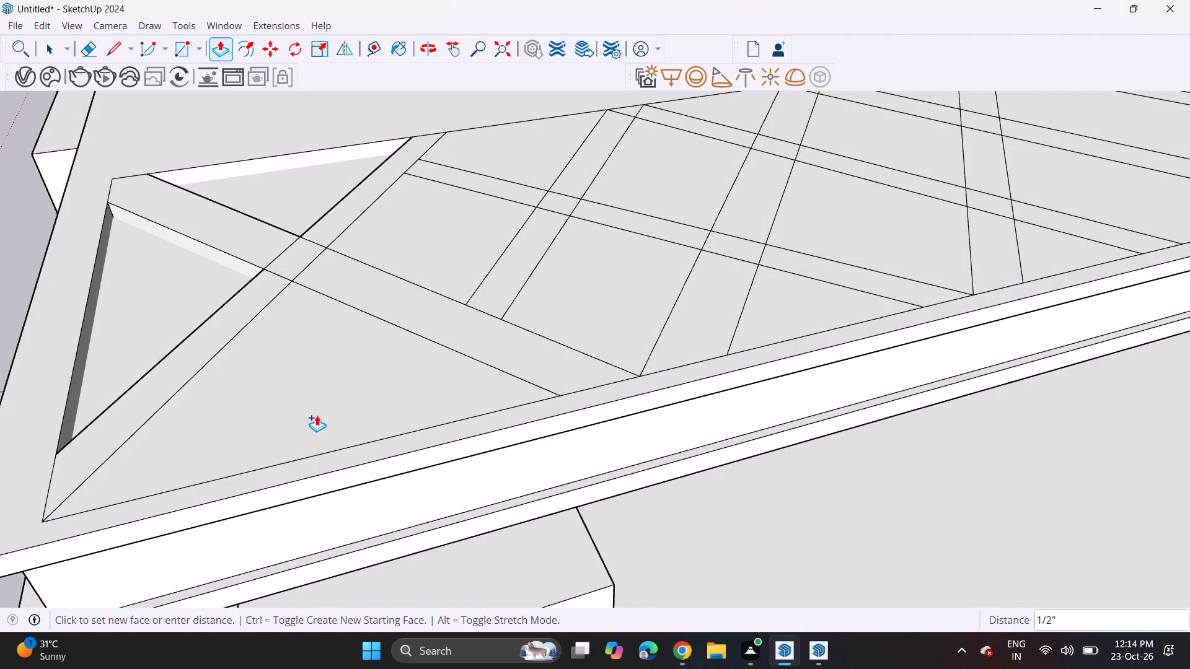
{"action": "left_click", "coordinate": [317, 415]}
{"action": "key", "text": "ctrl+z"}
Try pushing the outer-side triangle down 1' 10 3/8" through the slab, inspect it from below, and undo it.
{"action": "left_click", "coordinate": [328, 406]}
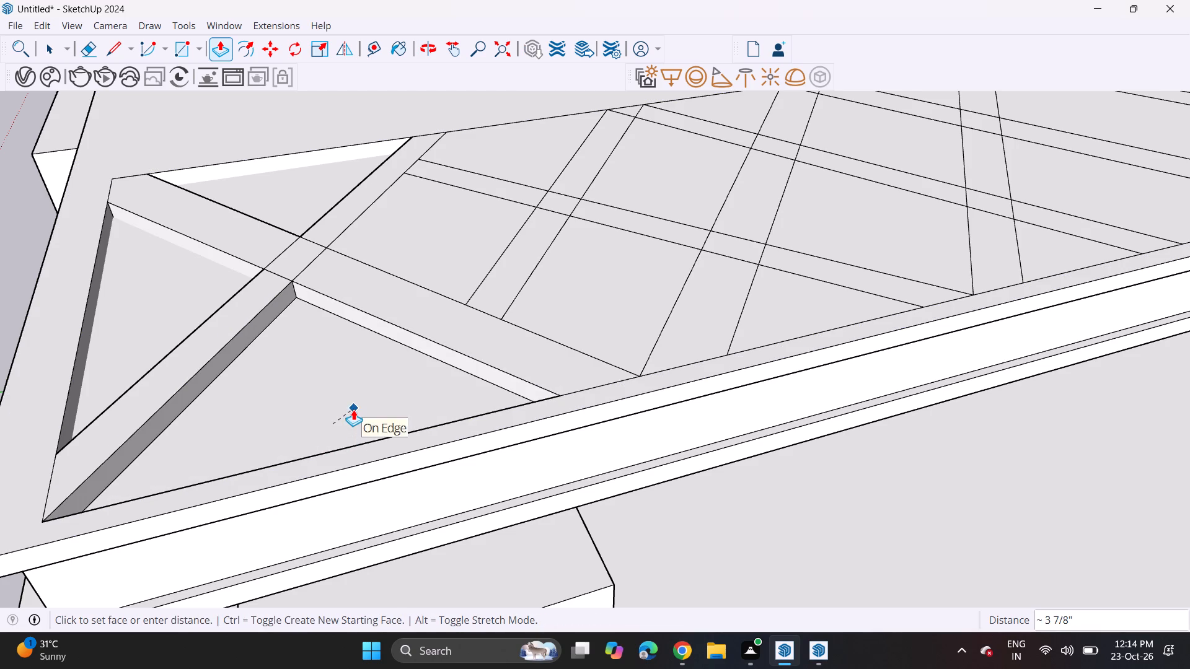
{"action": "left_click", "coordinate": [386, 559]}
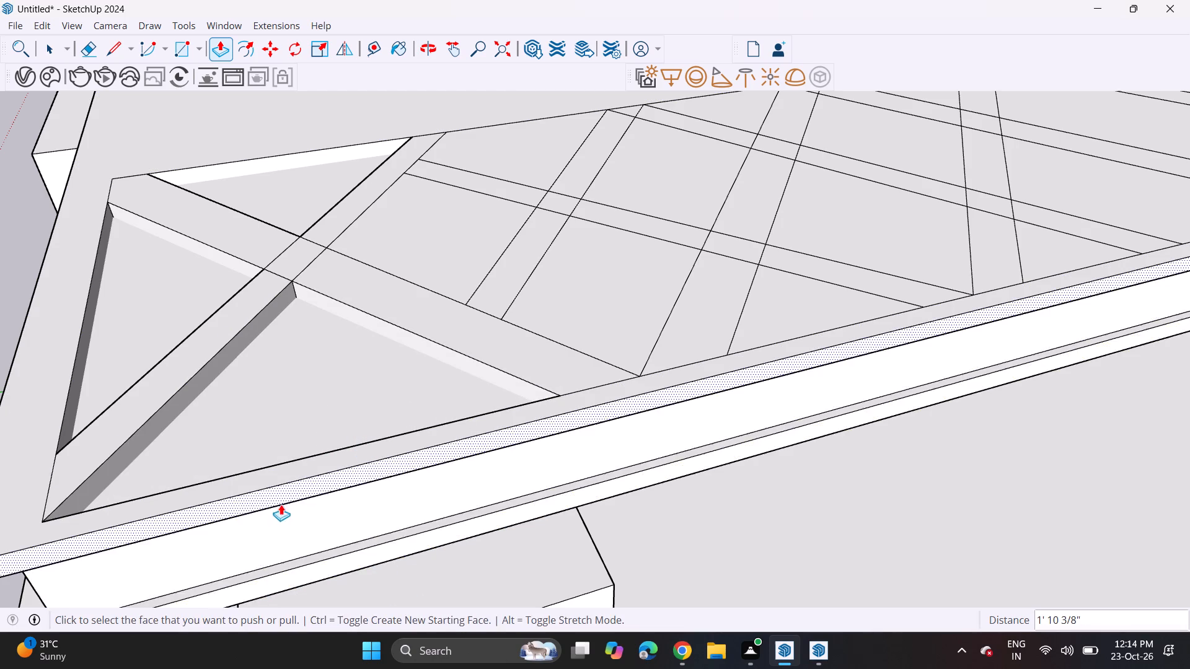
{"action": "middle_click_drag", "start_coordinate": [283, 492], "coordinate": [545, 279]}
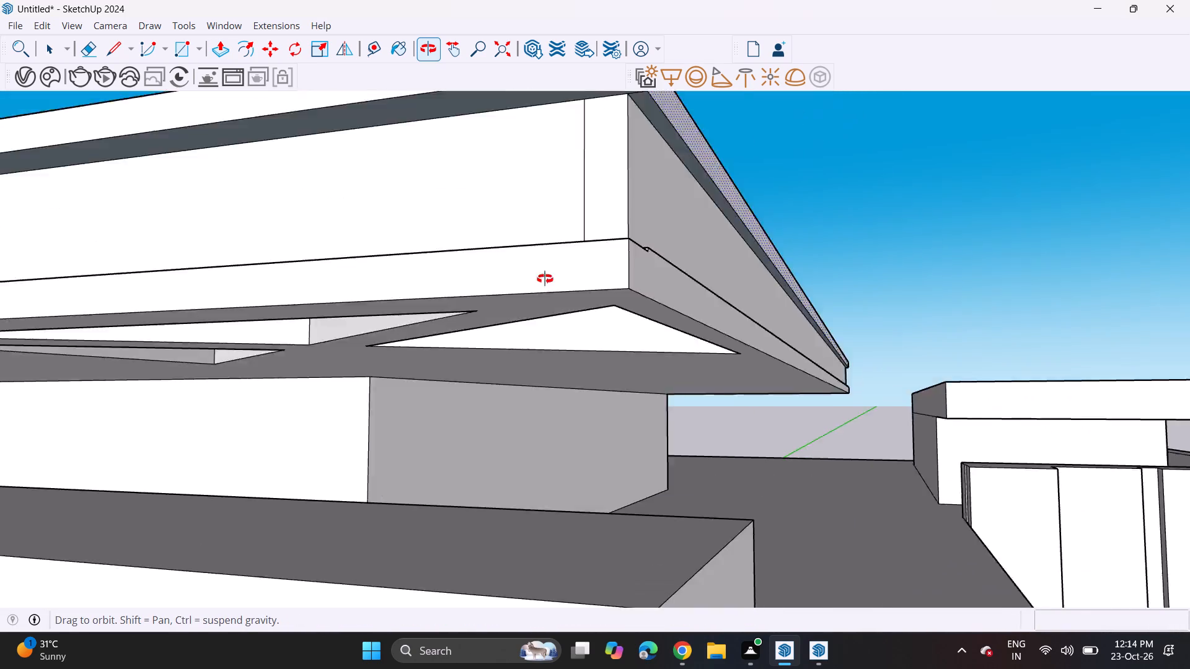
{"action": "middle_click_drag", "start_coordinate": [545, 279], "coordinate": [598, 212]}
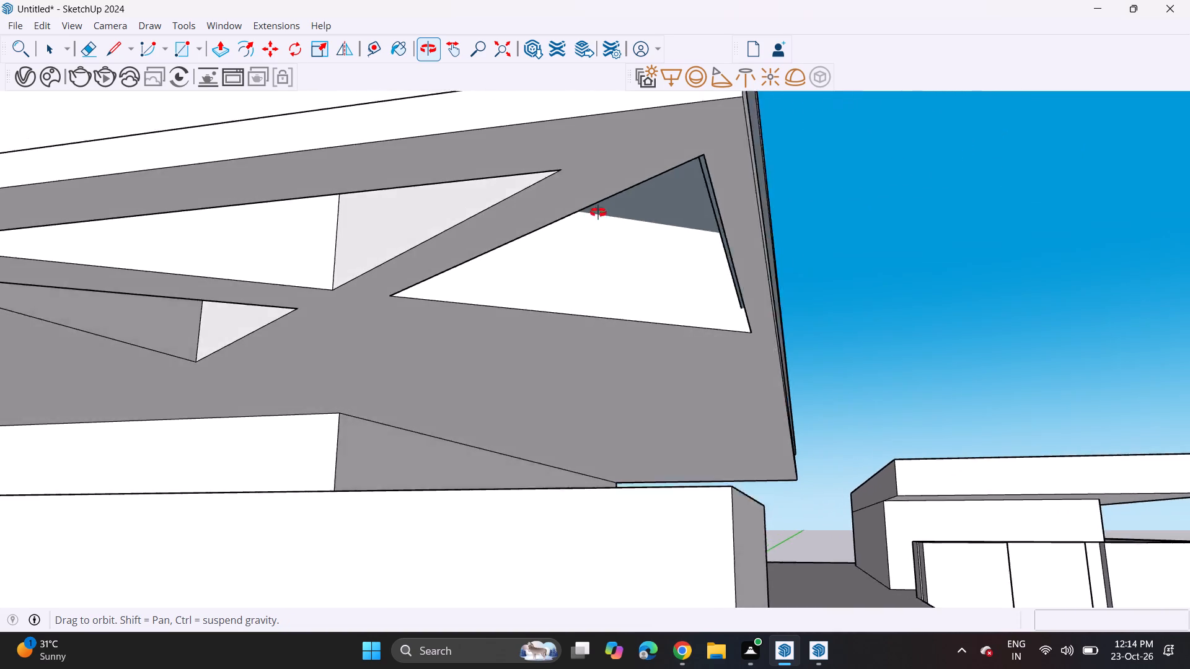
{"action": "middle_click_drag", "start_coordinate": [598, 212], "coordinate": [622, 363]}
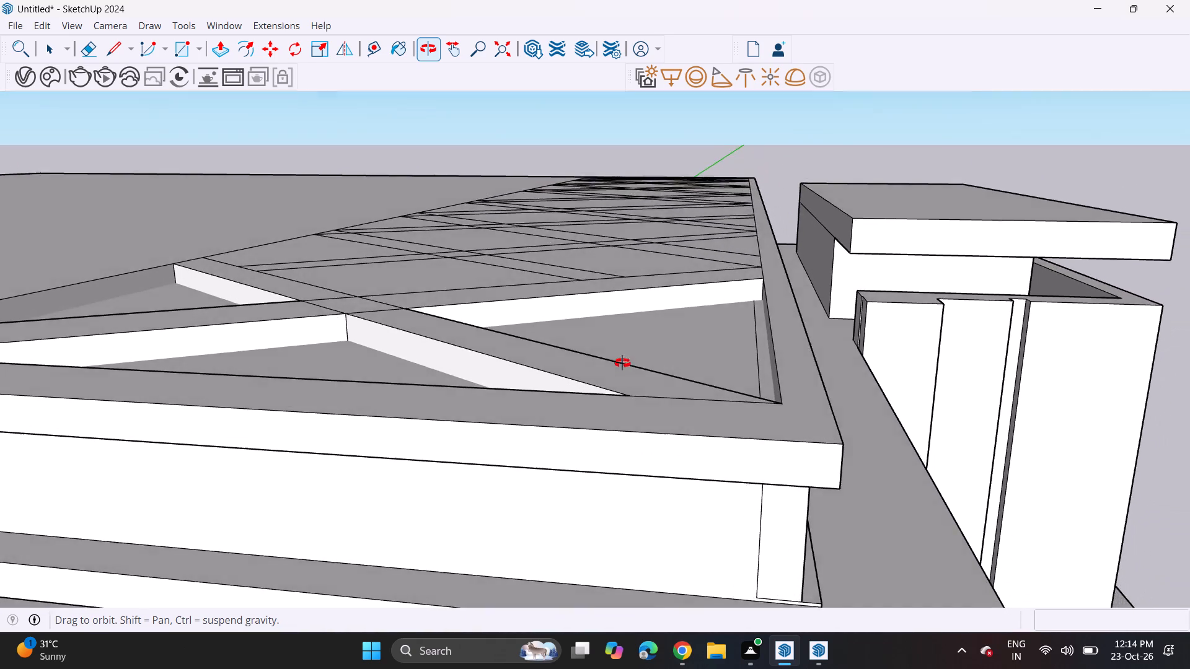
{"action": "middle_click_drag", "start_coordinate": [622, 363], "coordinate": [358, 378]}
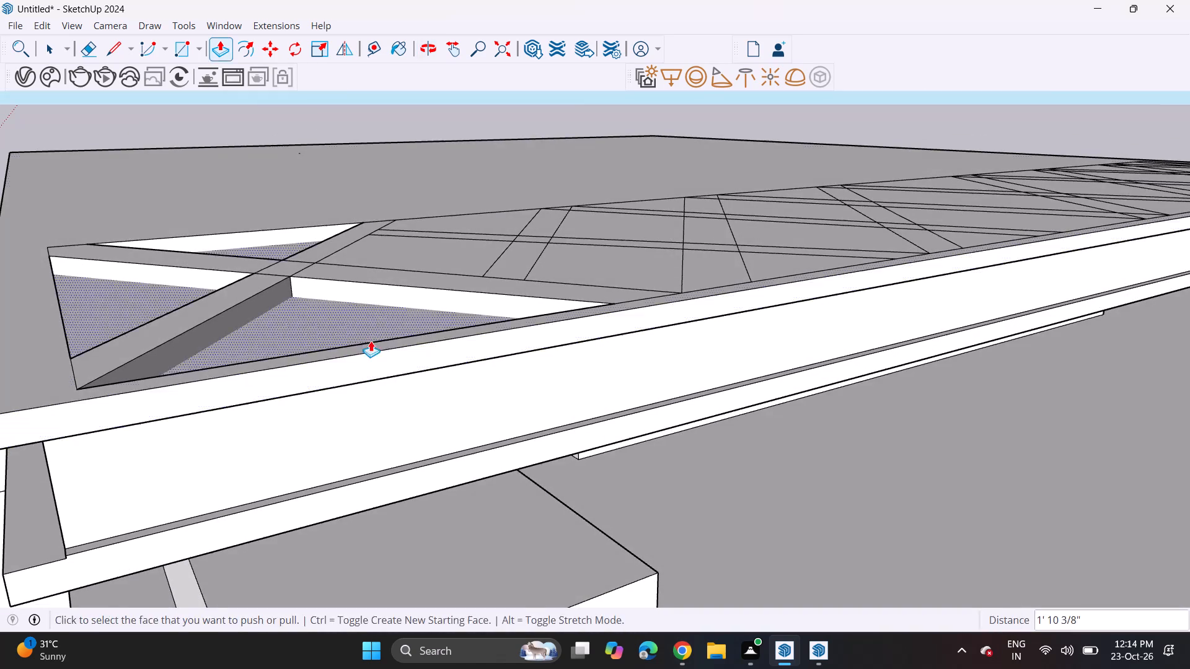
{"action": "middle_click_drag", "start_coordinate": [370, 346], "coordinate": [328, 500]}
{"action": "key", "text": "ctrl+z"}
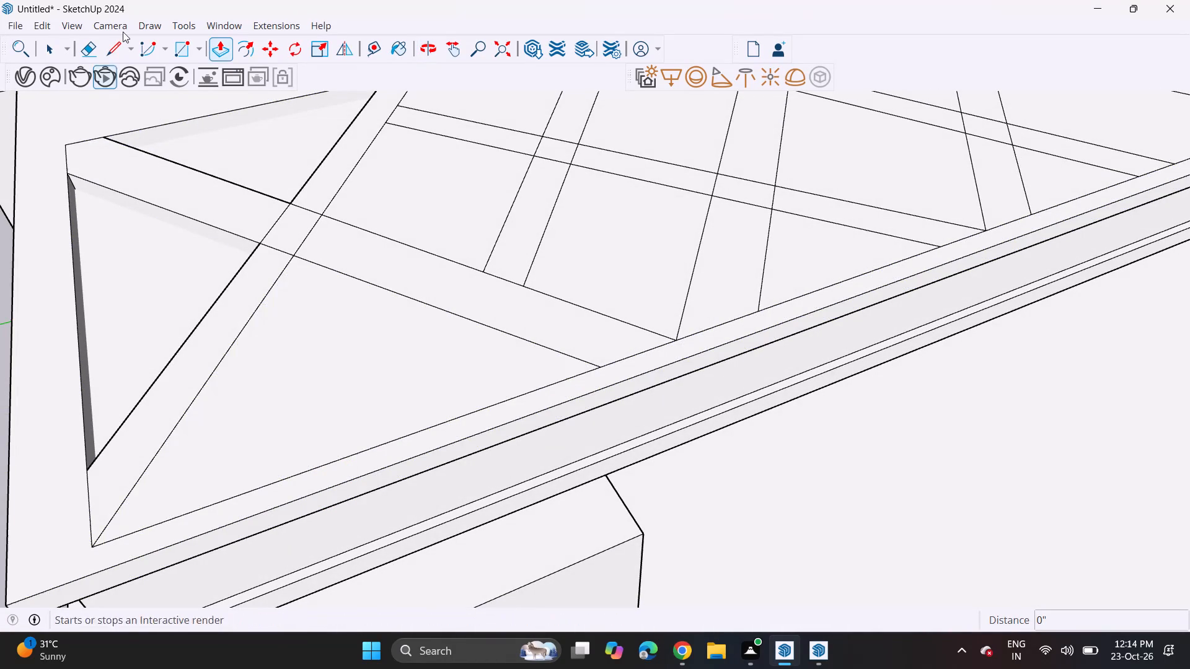
Draw a line about 5' 4 1/8" long across the outer-side triangle, parallel to the slab's outer long edge, to inset that side.
{"action": "left_click", "coordinate": [115, 52]}
{"action": "left_click", "coordinate": [136, 491]}
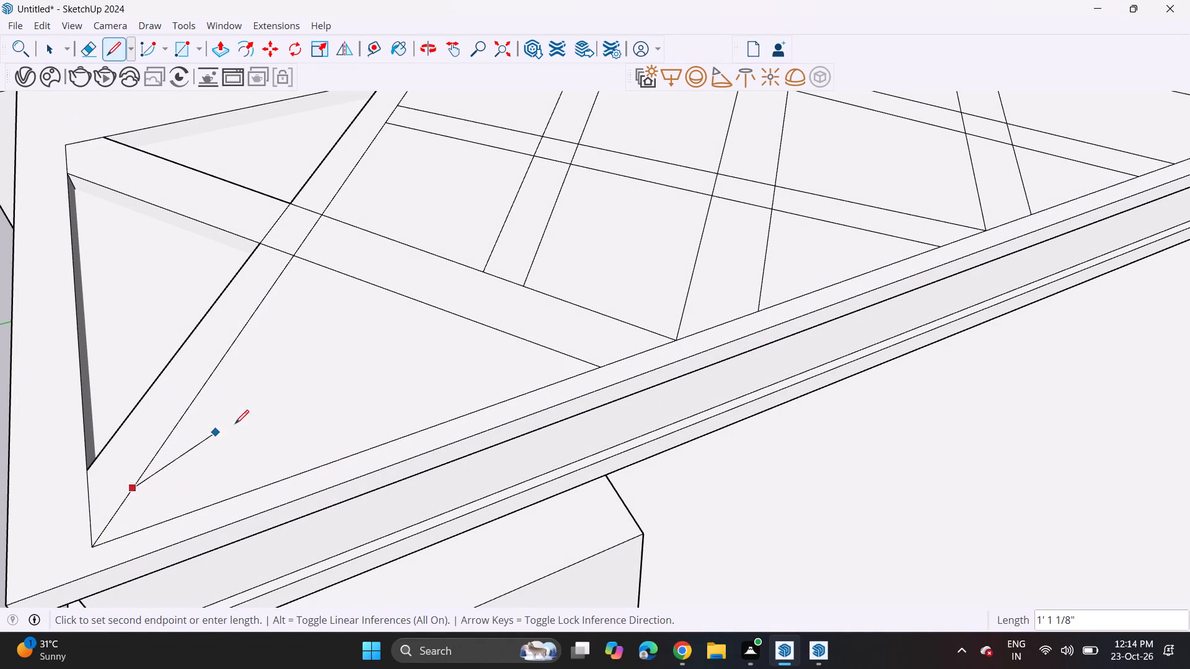
{"action": "left_click", "coordinate": [549, 348]}
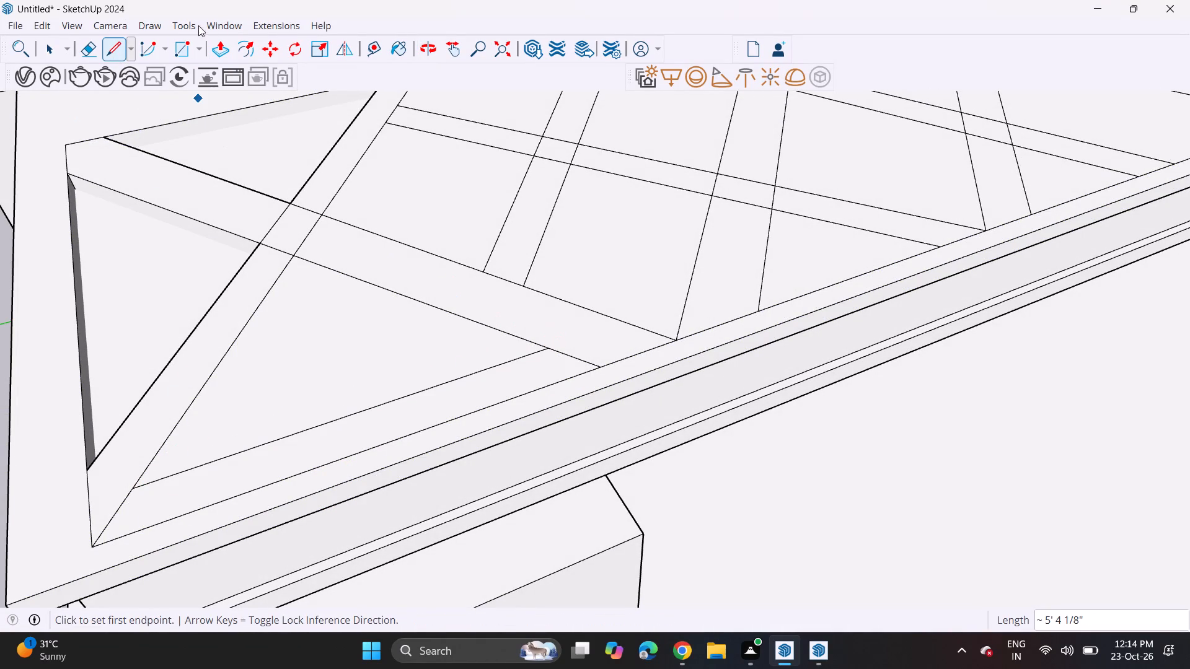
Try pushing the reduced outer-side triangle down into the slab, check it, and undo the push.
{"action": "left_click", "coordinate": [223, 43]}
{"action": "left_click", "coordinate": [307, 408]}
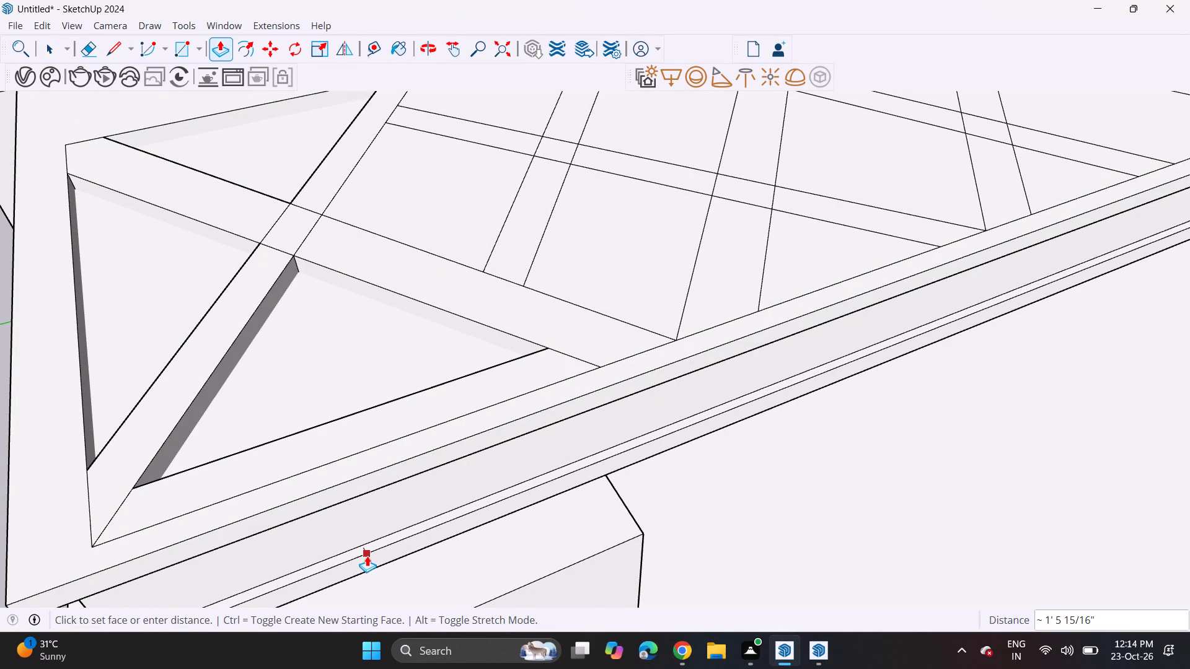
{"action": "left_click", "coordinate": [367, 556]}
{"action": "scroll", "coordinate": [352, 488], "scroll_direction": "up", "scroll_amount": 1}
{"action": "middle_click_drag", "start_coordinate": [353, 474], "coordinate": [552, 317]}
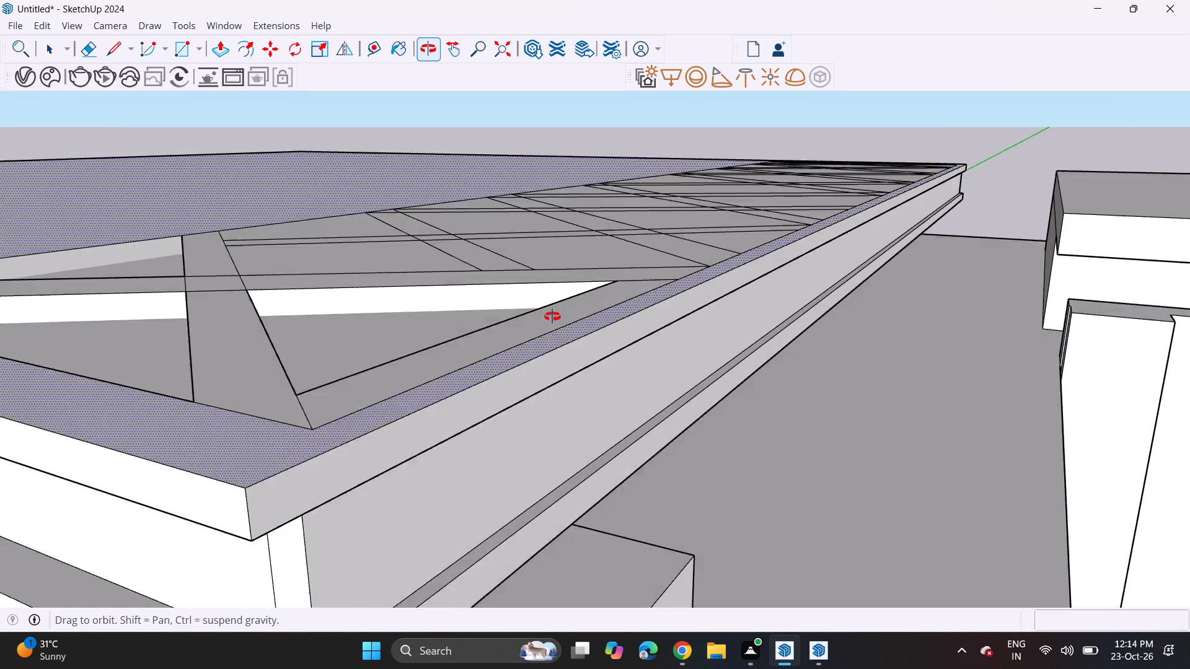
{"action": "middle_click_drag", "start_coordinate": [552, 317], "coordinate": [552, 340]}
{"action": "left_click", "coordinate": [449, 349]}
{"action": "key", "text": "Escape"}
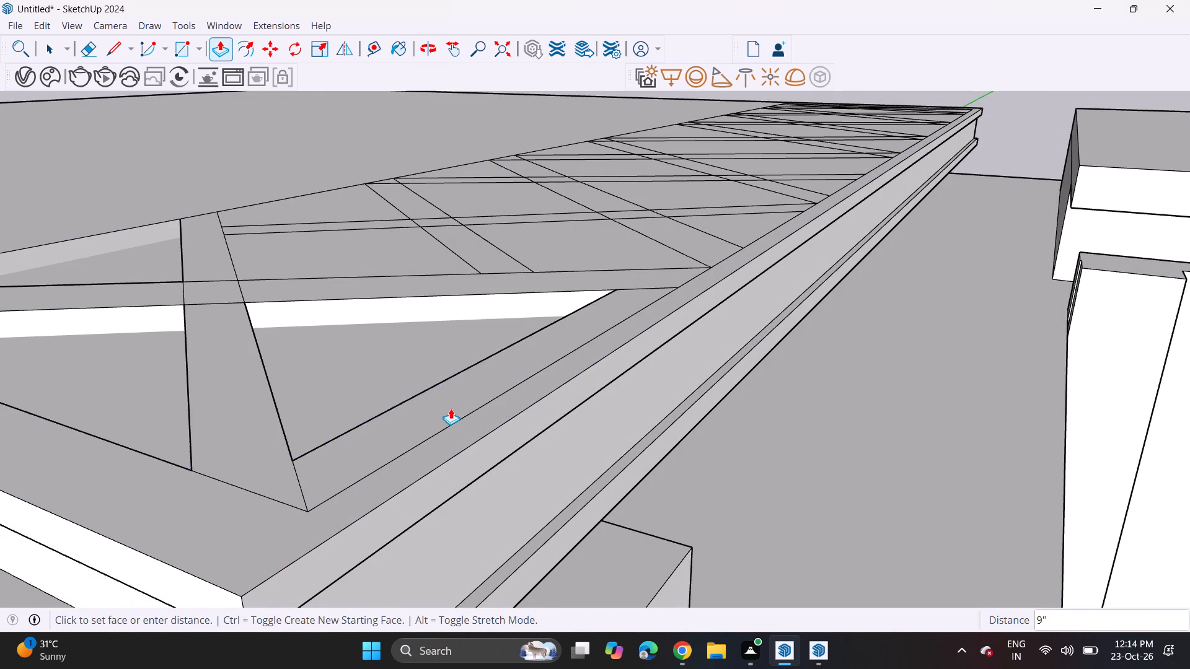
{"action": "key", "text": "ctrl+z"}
Push the reduced outer-side triangle down 1' 10 3/8" through the slab and inspect it from below.
{"action": "left_click", "coordinate": [406, 339]}
{"action": "scroll", "coordinate": [463, 473], "scroll_direction": "down", "scroll_amount": 4}
{"action": "middle_click_drag", "start_coordinate": [449, 458], "coordinate": [446, 276]}
{"action": "scroll", "coordinate": [452, 283], "scroll_direction": "up", "scroll_amount": 1}
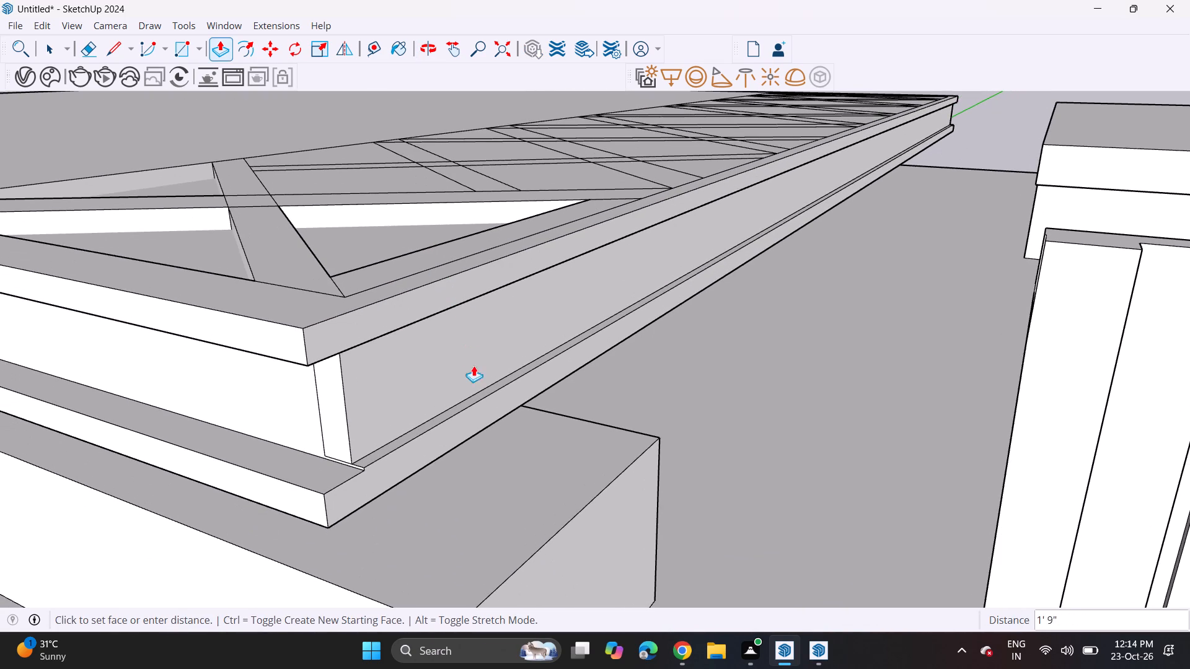
{"action": "left_click", "coordinate": [487, 433]}
{"action": "middle_click_drag", "start_coordinate": [337, 401], "coordinate": [460, 248]}
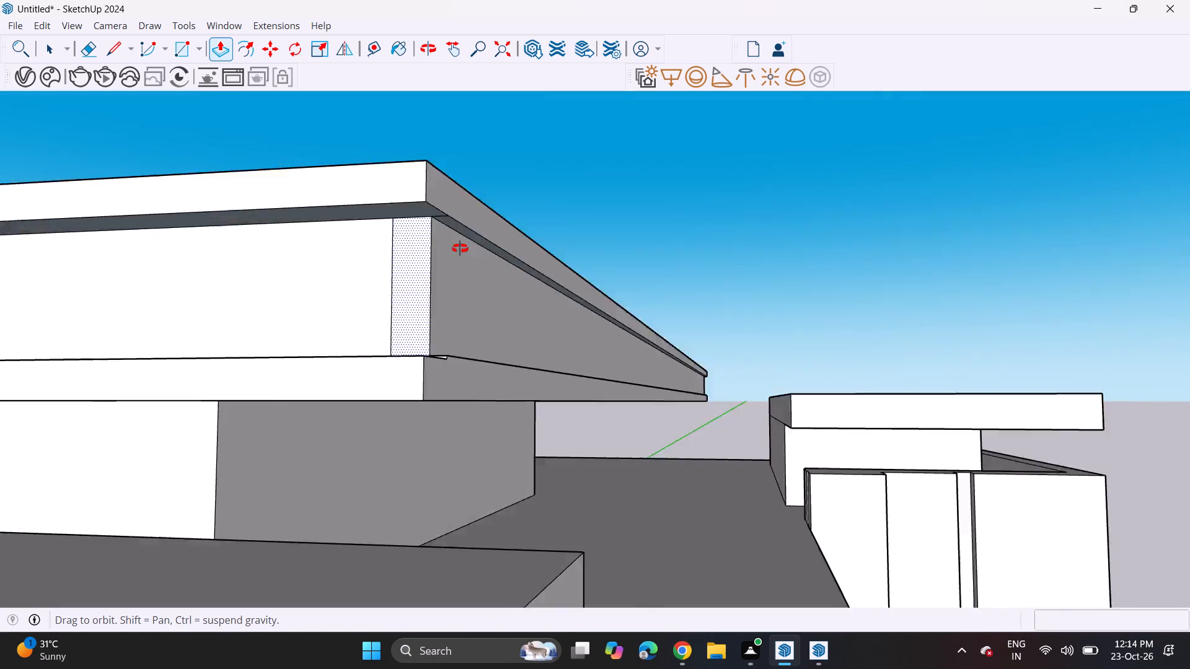
{"action": "middle_click_drag", "start_coordinate": [460, 248], "coordinate": [612, 98]}
{"action": "scroll", "coordinate": [444, 321], "scroll_direction": "down", "scroll_amount": 12}
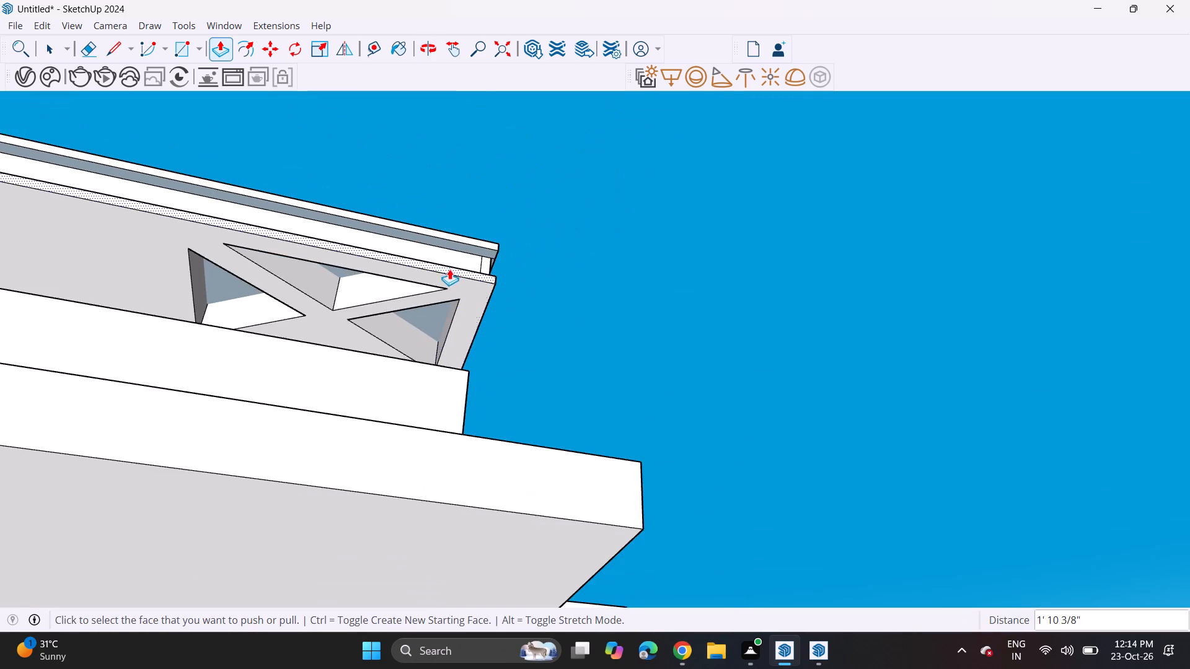
{"action": "scroll", "coordinate": [412, 302], "scroll_direction": "up", "scroll_amount": 1}
Push the shared inner face seen through the triangular openings down about 1' 6 1/2" and check the openings from below.
{"action": "middle_click_drag", "start_coordinate": [410, 299], "coordinate": [335, 597]}
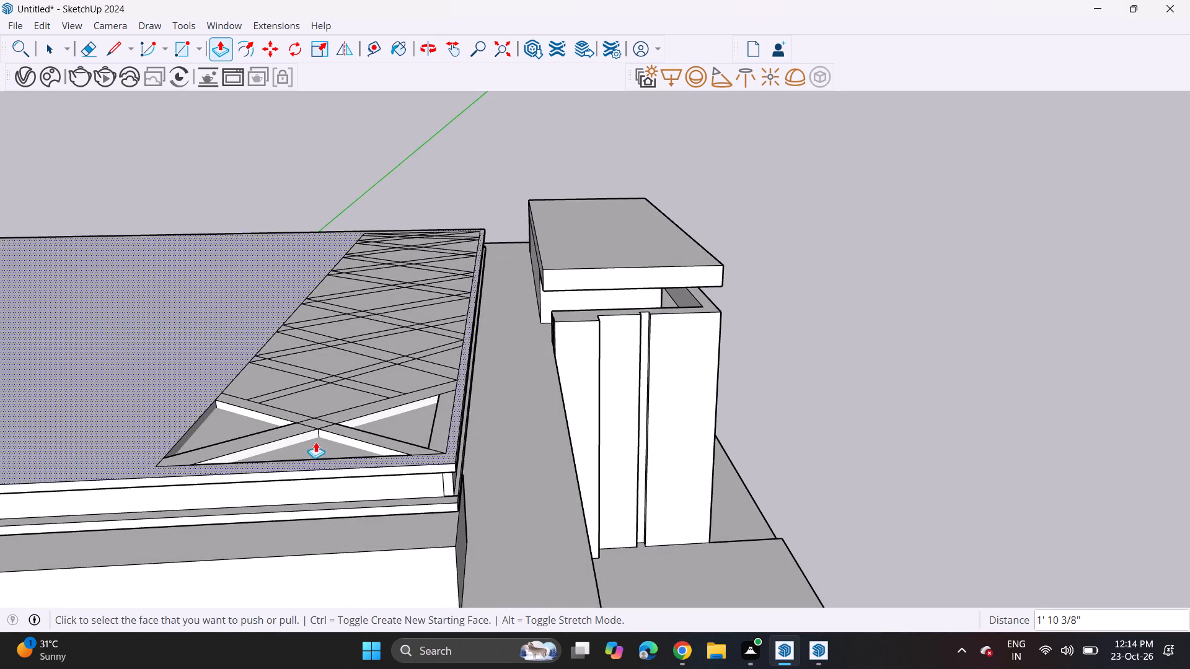
{"action": "scroll", "coordinate": [315, 441], "scroll_direction": "up", "scroll_amount": 5}
{"action": "left_click", "coordinate": [313, 456]}
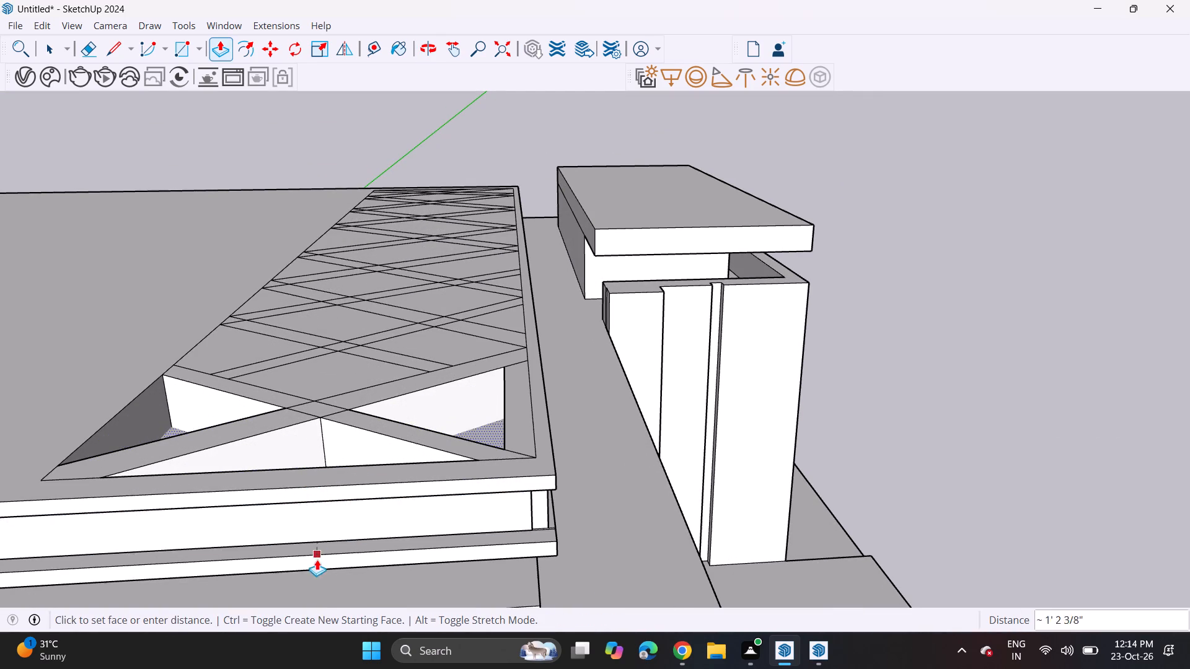
{"action": "left_click", "coordinate": [319, 567]}
{"action": "scroll", "coordinate": [340, 530], "scroll_direction": "up", "scroll_amount": 1}
{"action": "middle_click_drag", "start_coordinate": [339, 523], "coordinate": [448, 180]}
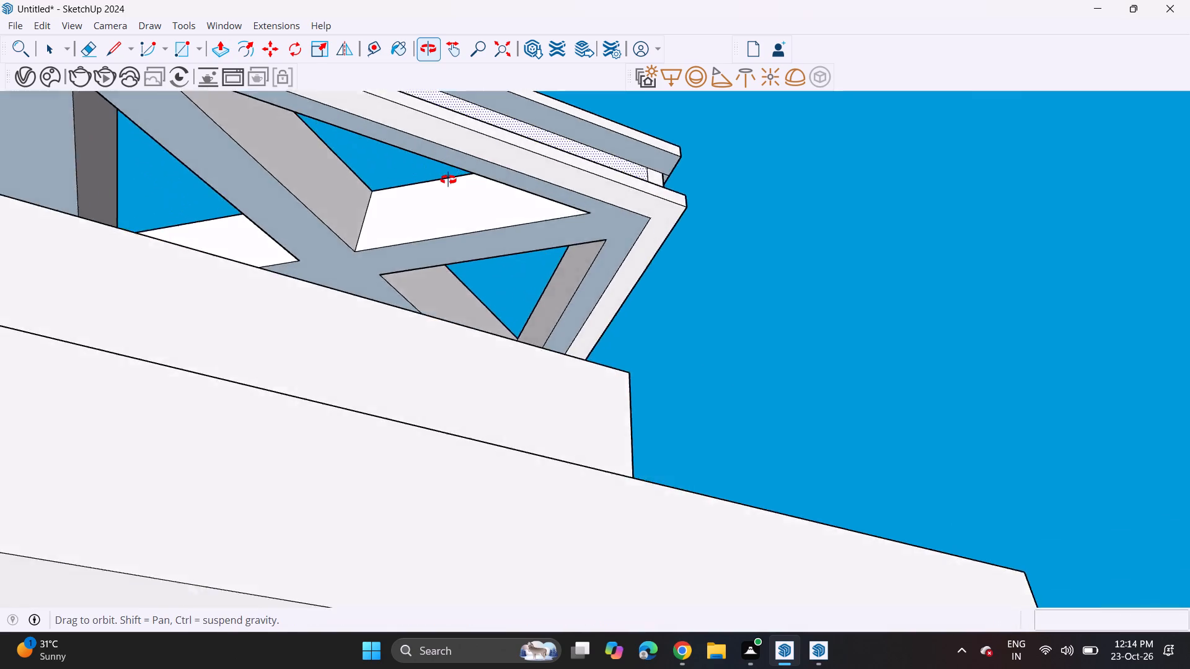
{"action": "middle_click_drag", "start_coordinate": [448, 180], "coordinate": [108, 611]}
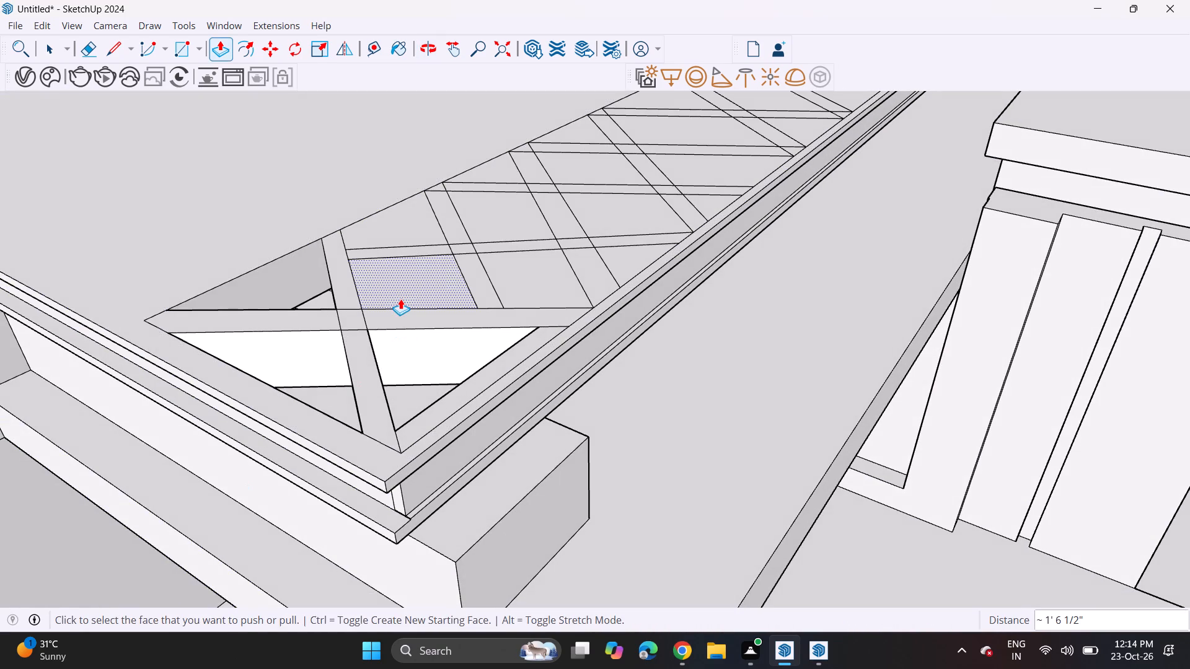
Push the first four-sided cell beside the strip crossing down about 1' 6 1/2", then a further 3 7/8" through the slab.
{"action": "double_click", "coordinate": [400, 299]}
{"action": "middle_click_drag", "start_coordinate": [407, 372], "coordinate": [581, 73]}
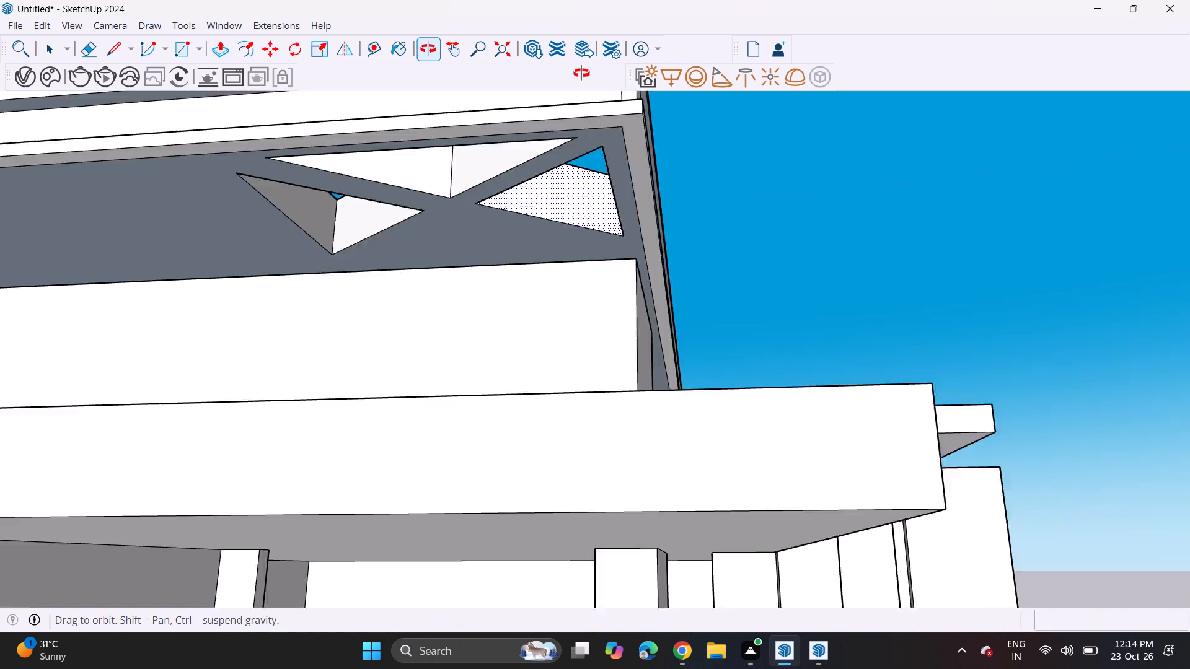
{"action": "middle_click_drag", "start_coordinate": [581, 73], "coordinate": [310, 478]}
{"action": "scroll", "coordinate": [413, 335], "scroll_direction": "up", "scroll_amount": 5}
{"action": "left_click", "coordinate": [415, 310]}
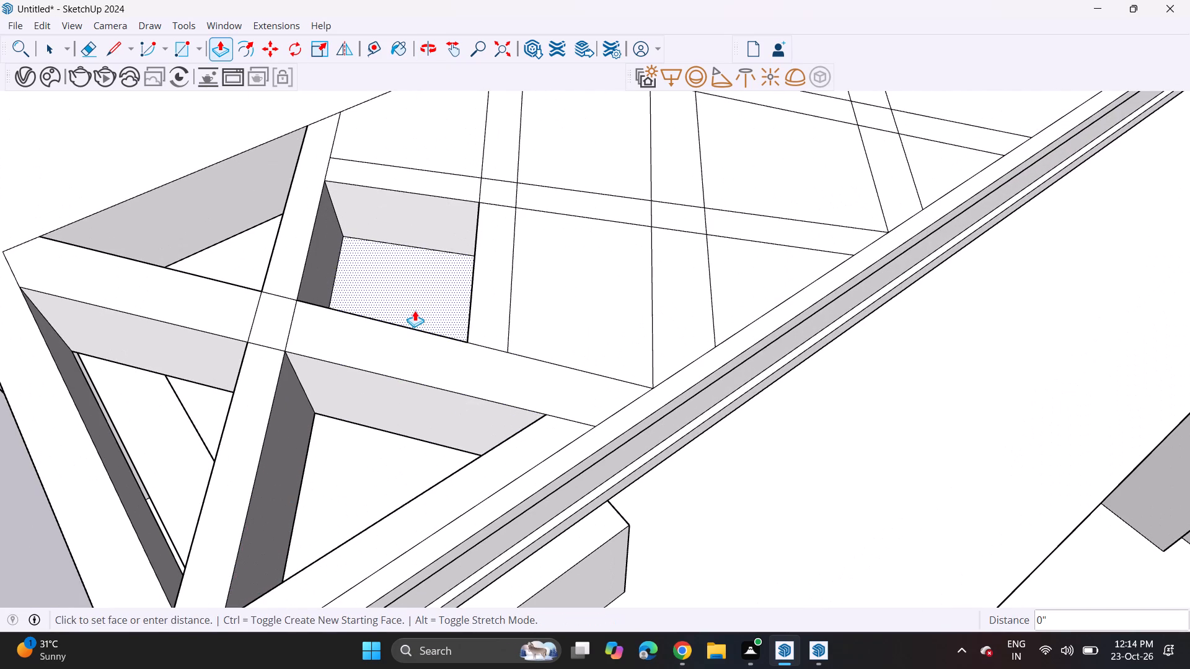
{"action": "scroll", "coordinate": [518, 476], "scroll_direction": "up", "scroll_amount": 1}
{"action": "middle_click_drag", "start_coordinate": [474, 406], "coordinate": [467, 393]}
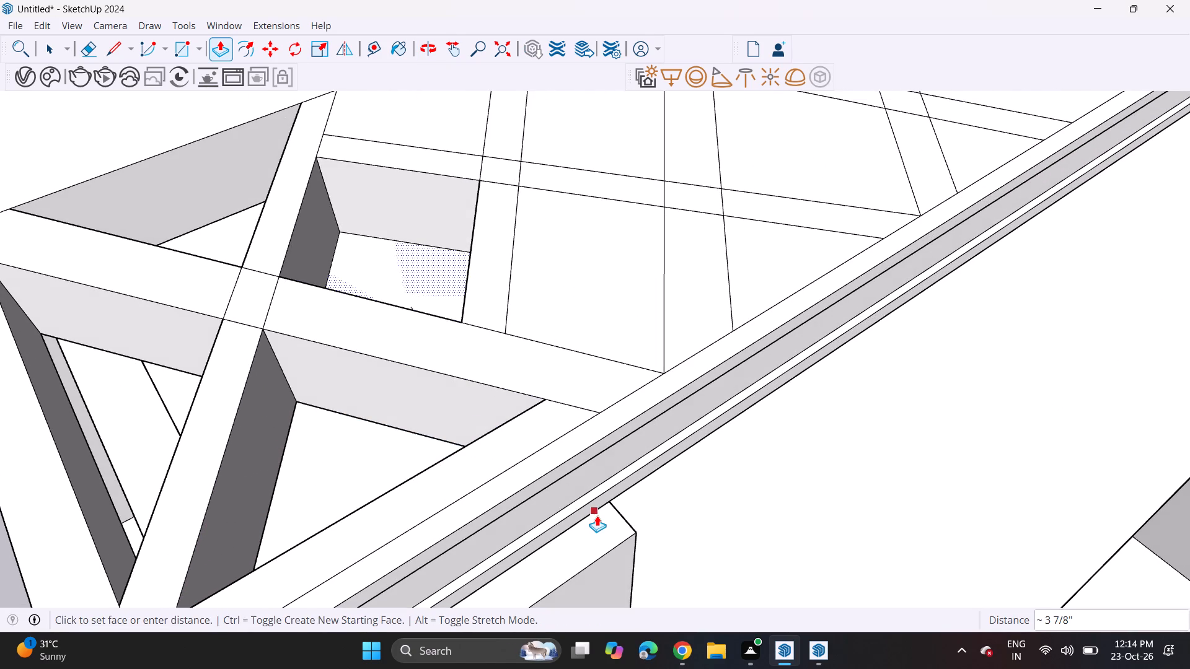
{"action": "left_click", "coordinate": [597, 515]}
Push the adjacent four-sided cell touching the outer border down 1' 10 7/16" and inspect it from below.
{"action": "middle_click_drag", "start_coordinate": [409, 348], "coordinate": [164, 668]}
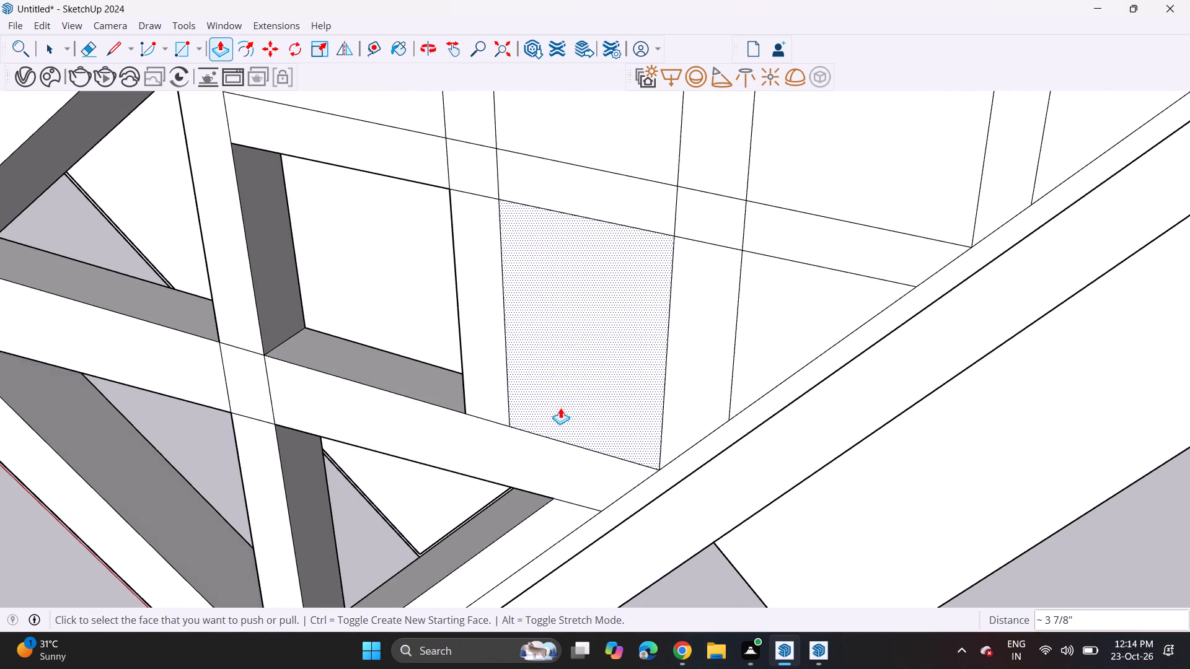
{"action": "double_click", "coordinate": [603, 390]}
{"action": "middle_click_drag", "start_coordinate": [581, 426], "coordinate": [434, 327]}
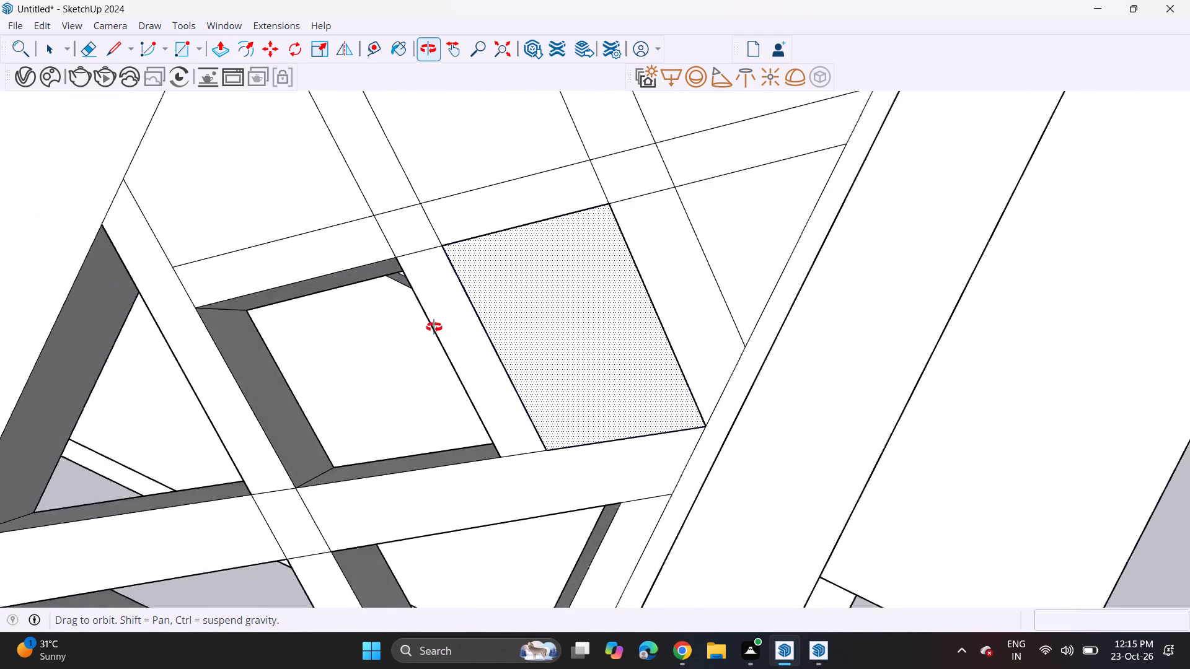
{"action": "middle_click_drag", "start_coordinate": [434, 327], "coordinate": [333, 136]}
{"action": "scroll", "coordinate": [333, 167], "scroll_direction": "up", "scroll_amount": 1}
{"action": "middle_click_drag", "start_coordinate": [751, 457], "coordinate": [539, 240]}
{"action": "left_click", "coordinate": [592, 320]}
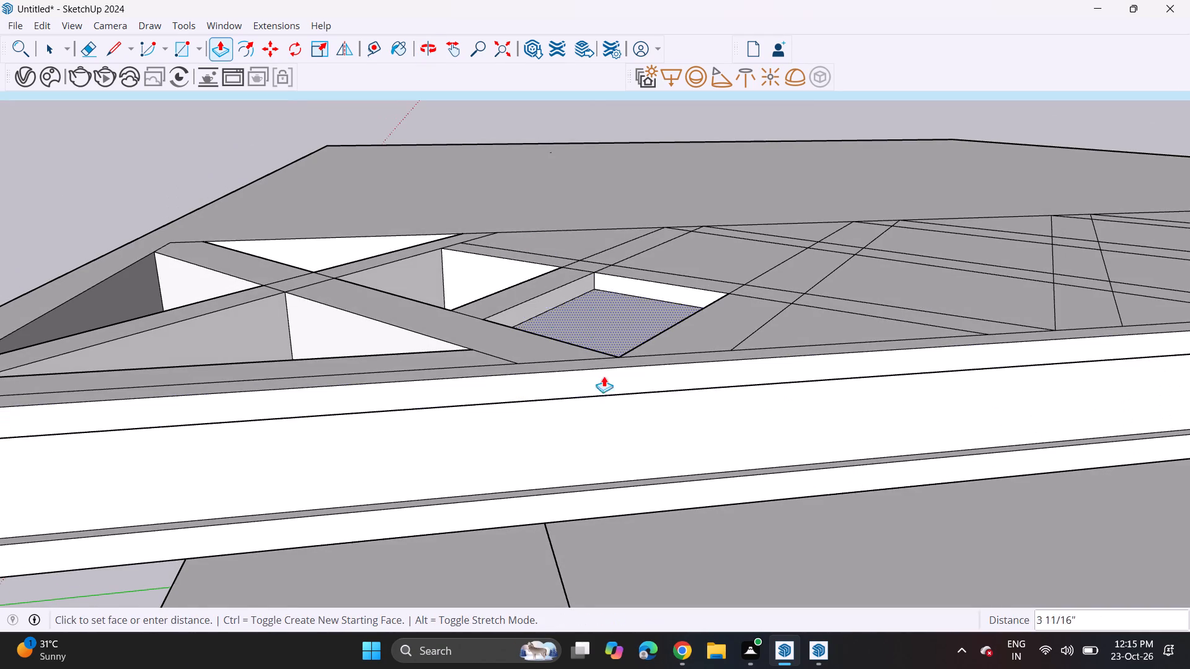
{"action": "left_click", "coordinate": [635, 514]}
{"action": "middle_click_drag", "start_coordinate": [627, 370], "coordinate": [593, 484]}
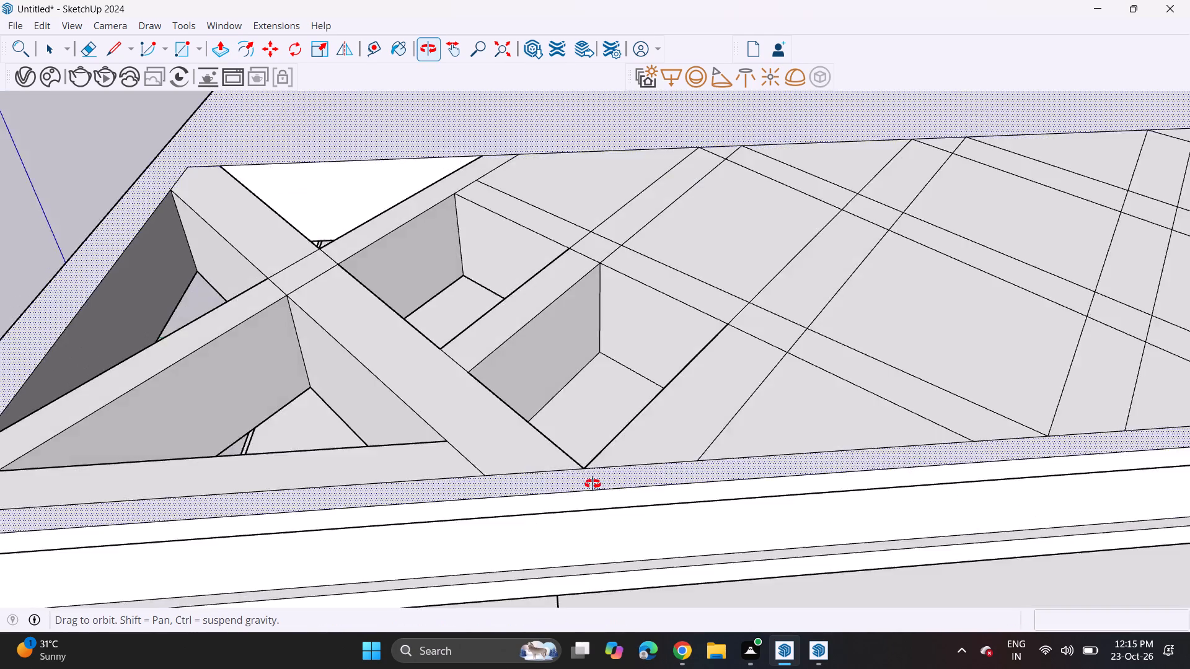
{"action": "middle_click_drag", "start_coordinate": [593, 484], "coordinate": [624, 141]}
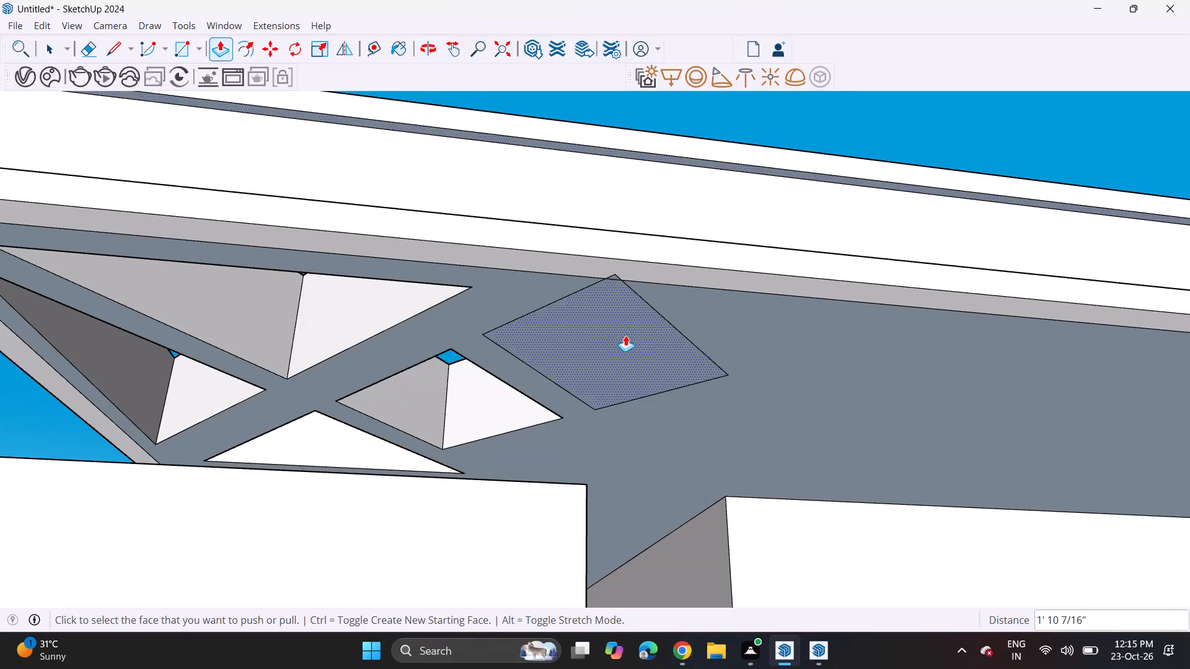
Erase the short edge pieces of that cell's outline that extend past the border line on the slab's underside.
{"action": "left_click", "coordinate": [85, 40]}
{"action": "left_click", "coordinate": [614, 276]}
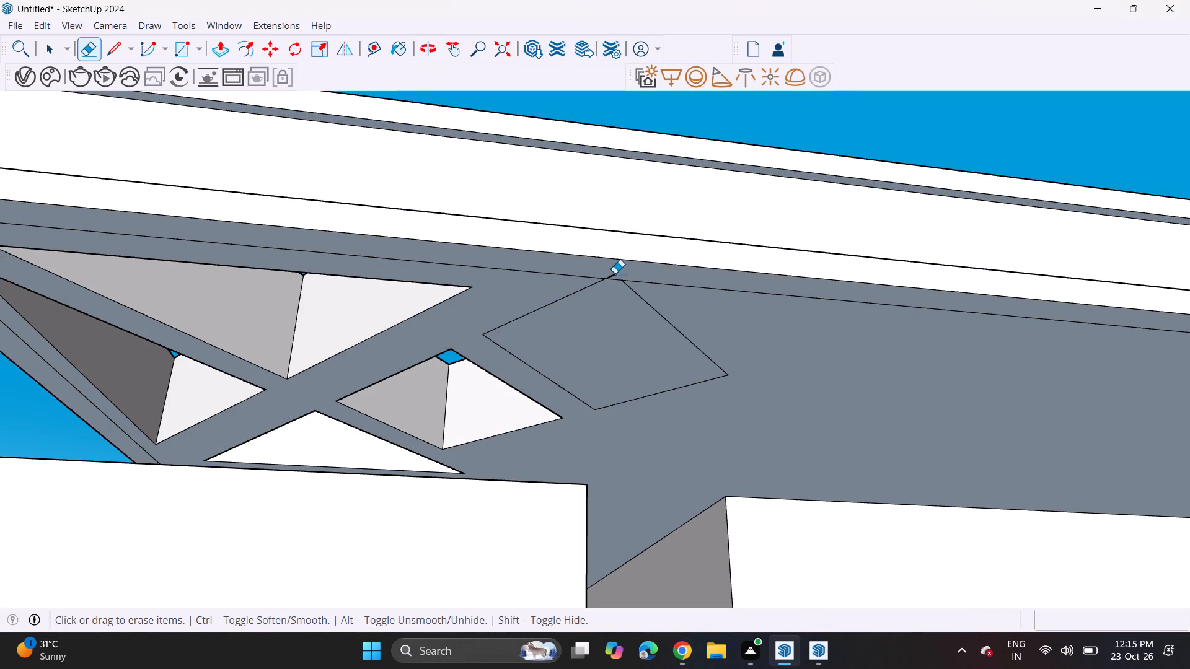
{"action": "left_click", "coordinate": [613, 273]}
Pull the trimmed cell face on the slab's underside downward 5 3/4".
{"action": "left_click", "coordinate": [221, 50]}
{"action": "left_click", "coordinate": [590, 321]}
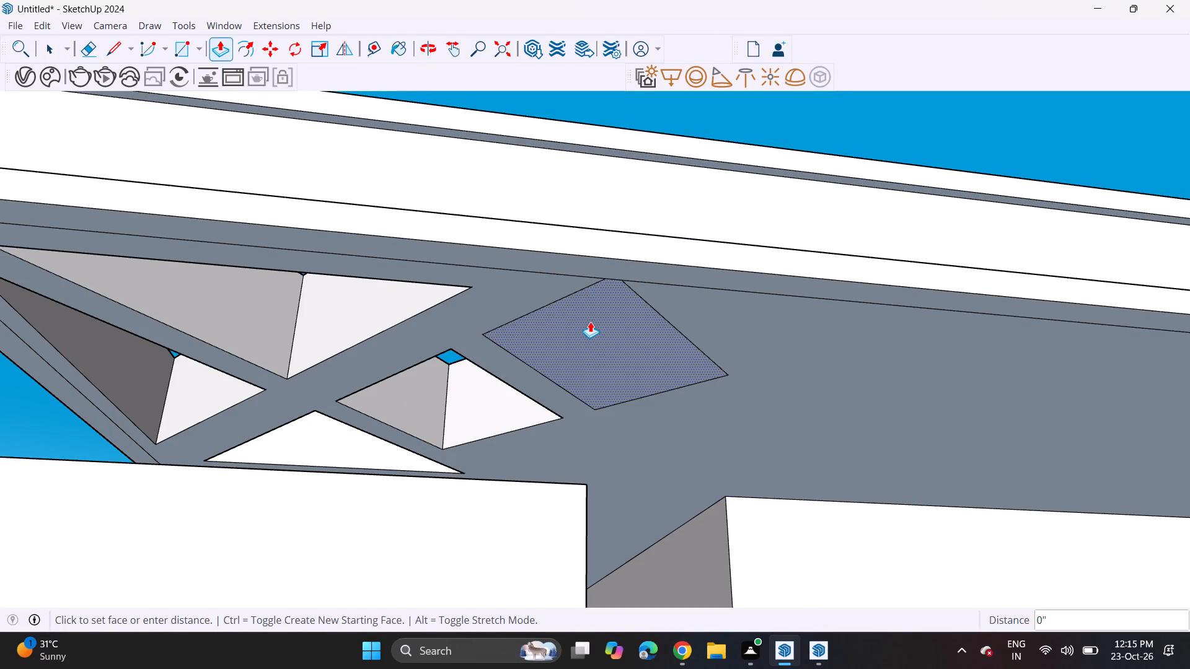
{"action": "left_click", "coordinate": [594, 354]}
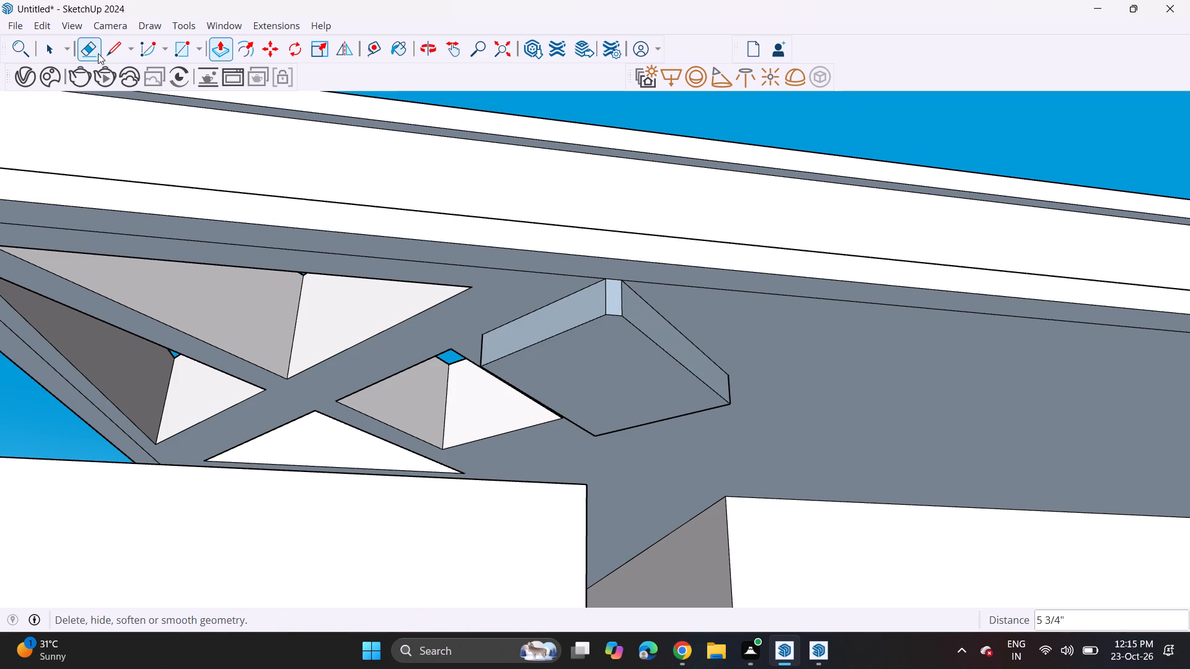
Erase the edges of the block protruding from the slab's underside, leaving the four-sided cell as a clean through-opening.
{"action": "left_click", "coordinate": [98, 53]}
{"action": "left_click", "coordinate": [534, 339]}
{"action": "left_click_drag", "start_coordinate": [646, 325], "coordinate": [633, 343]}
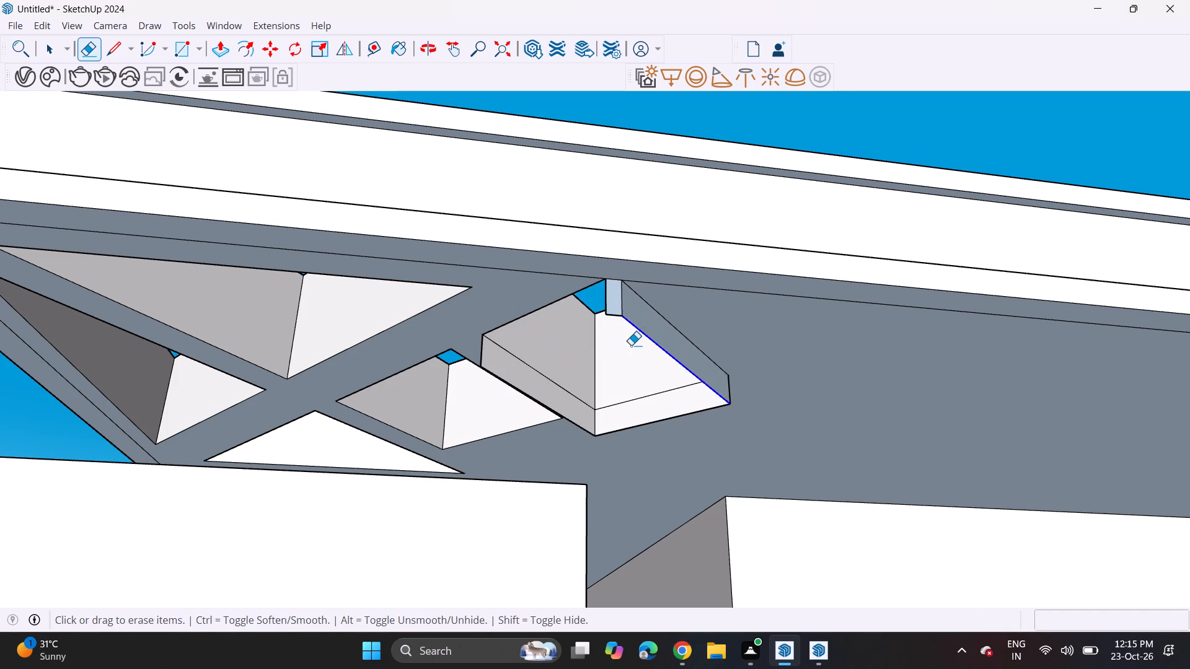
{"action": "left_click", "coordinate": [619, 315]}
{"action": "left_click", "coordinate": [608, 313]}
{"action": "left_click", "coordinate": [607, 315]}
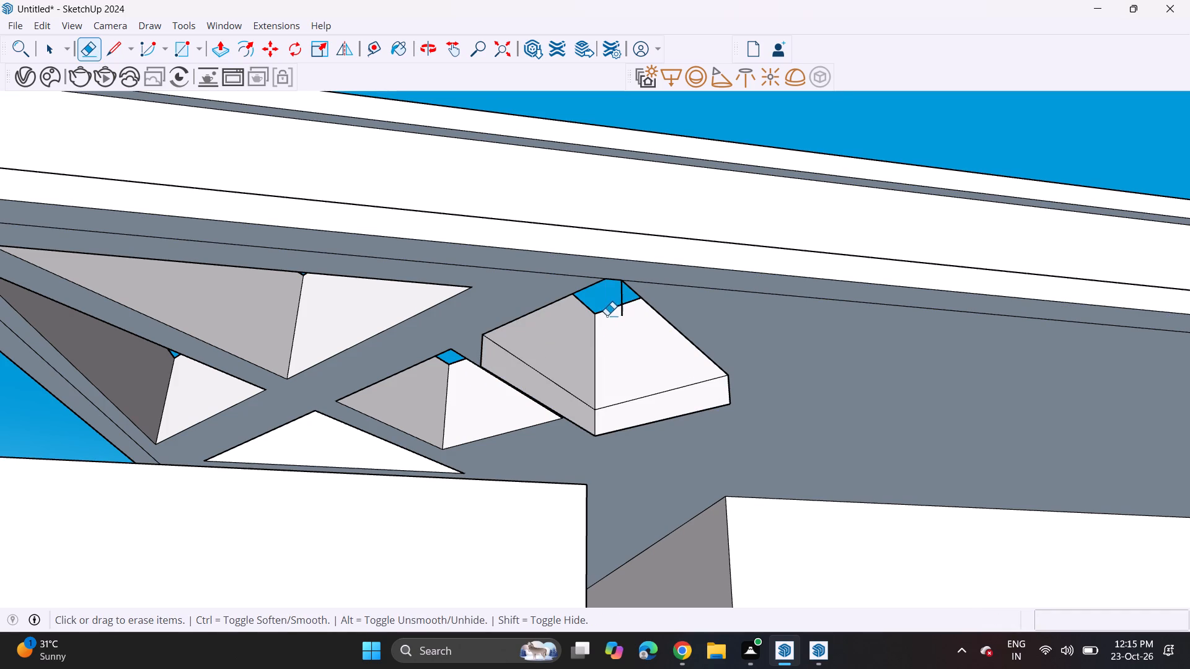
{"action": "left_click", "coordinate": [621, 311]}
{"action": "left_click_drag", "start_coordinate": [637, 424], "coordinate": [637, 432]}
{"action": "left_click", "coordinate": [589, 429]}
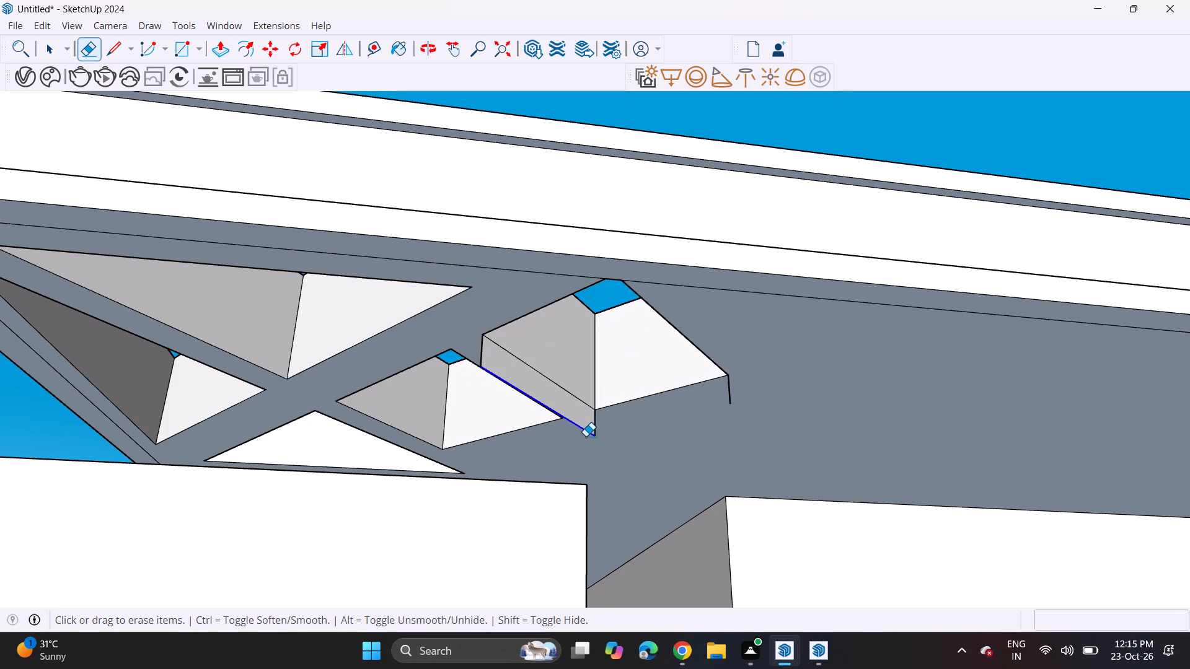
{"action": "left_click", "coordinate": [597, 428]}
{"action": "left_click", "coordinate": [482, 346]}
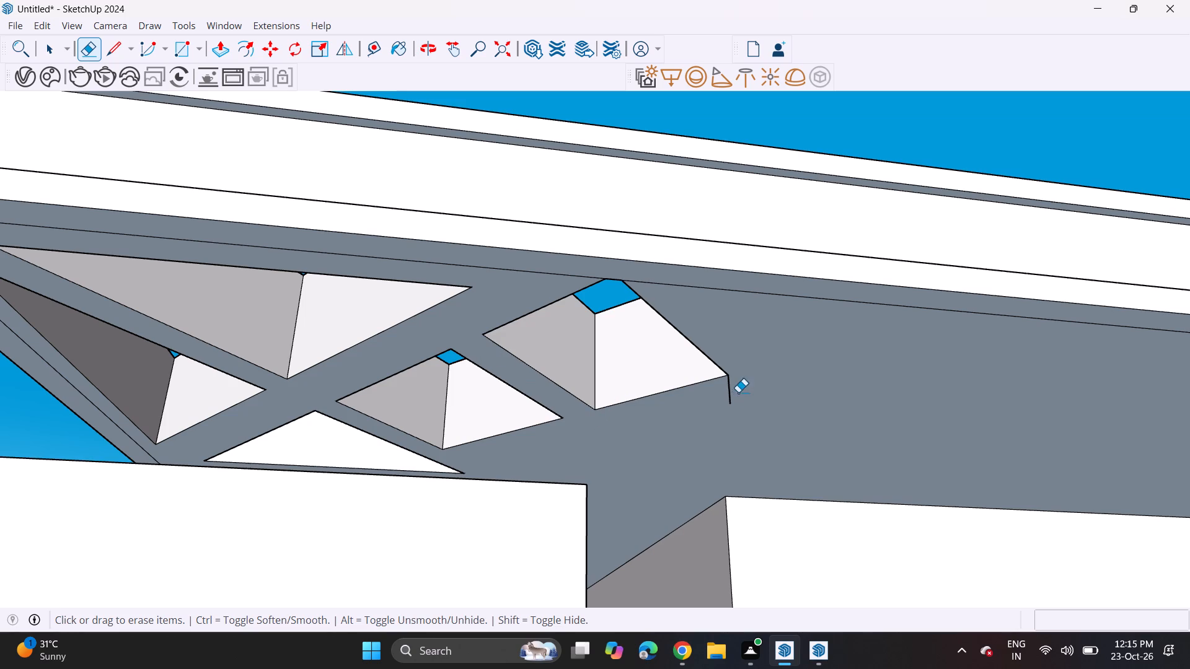
{"action": "left_click", "coordinate": [725, 391]}
{"action": "left_click", "coordinate": [728, 395]}
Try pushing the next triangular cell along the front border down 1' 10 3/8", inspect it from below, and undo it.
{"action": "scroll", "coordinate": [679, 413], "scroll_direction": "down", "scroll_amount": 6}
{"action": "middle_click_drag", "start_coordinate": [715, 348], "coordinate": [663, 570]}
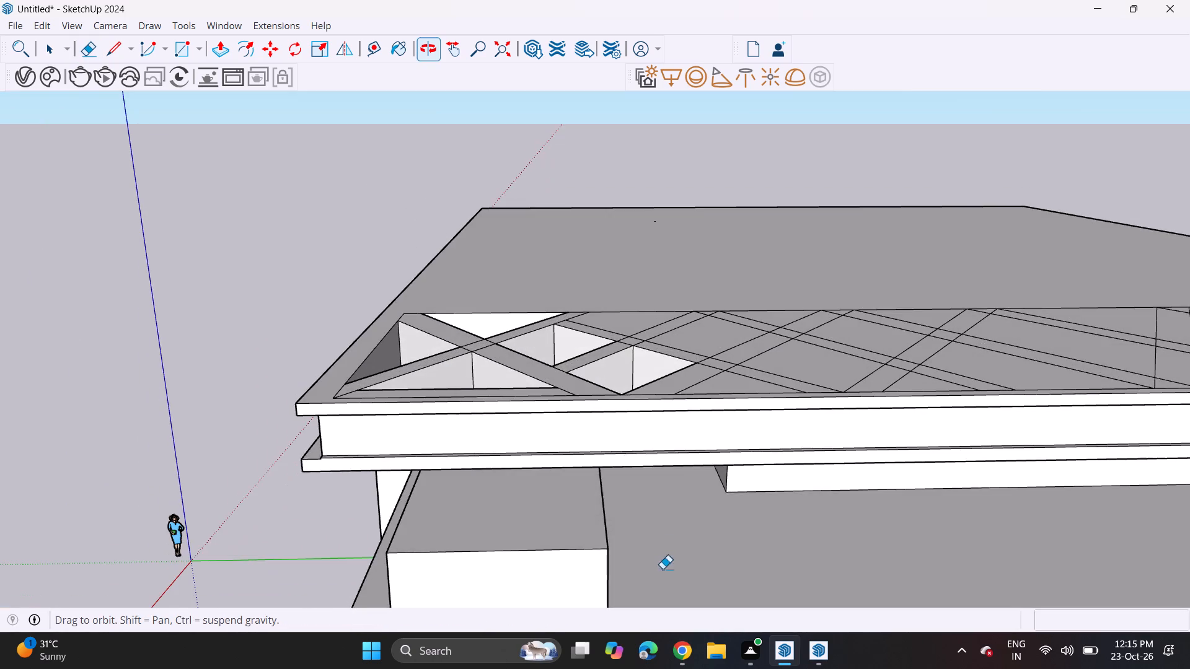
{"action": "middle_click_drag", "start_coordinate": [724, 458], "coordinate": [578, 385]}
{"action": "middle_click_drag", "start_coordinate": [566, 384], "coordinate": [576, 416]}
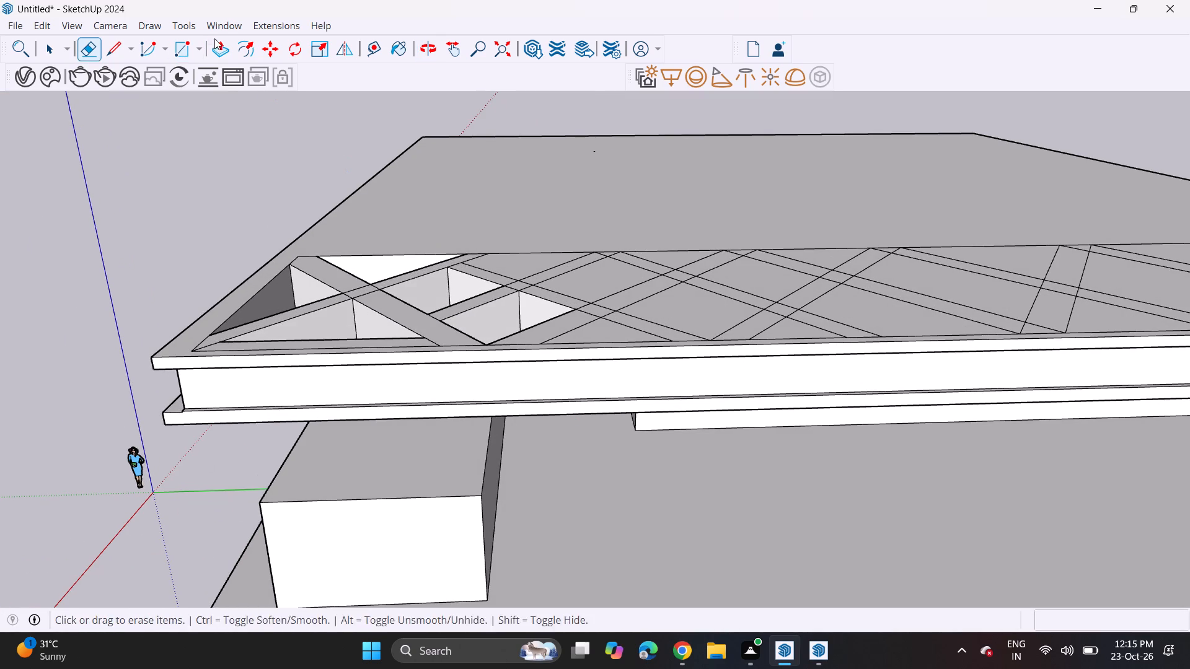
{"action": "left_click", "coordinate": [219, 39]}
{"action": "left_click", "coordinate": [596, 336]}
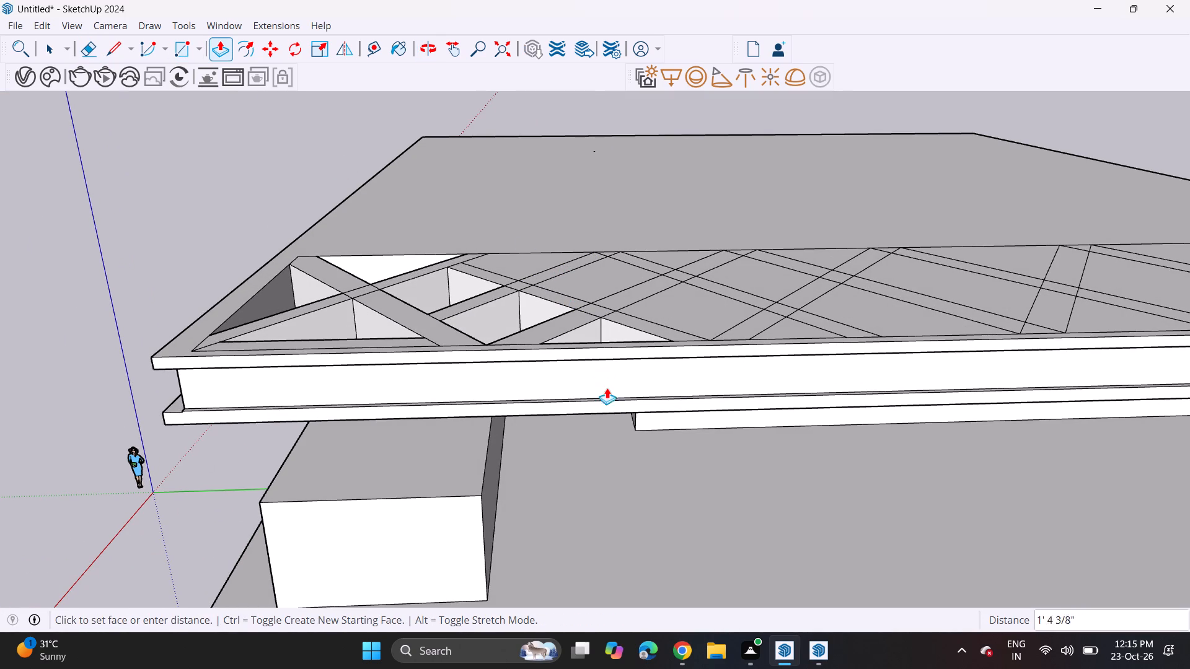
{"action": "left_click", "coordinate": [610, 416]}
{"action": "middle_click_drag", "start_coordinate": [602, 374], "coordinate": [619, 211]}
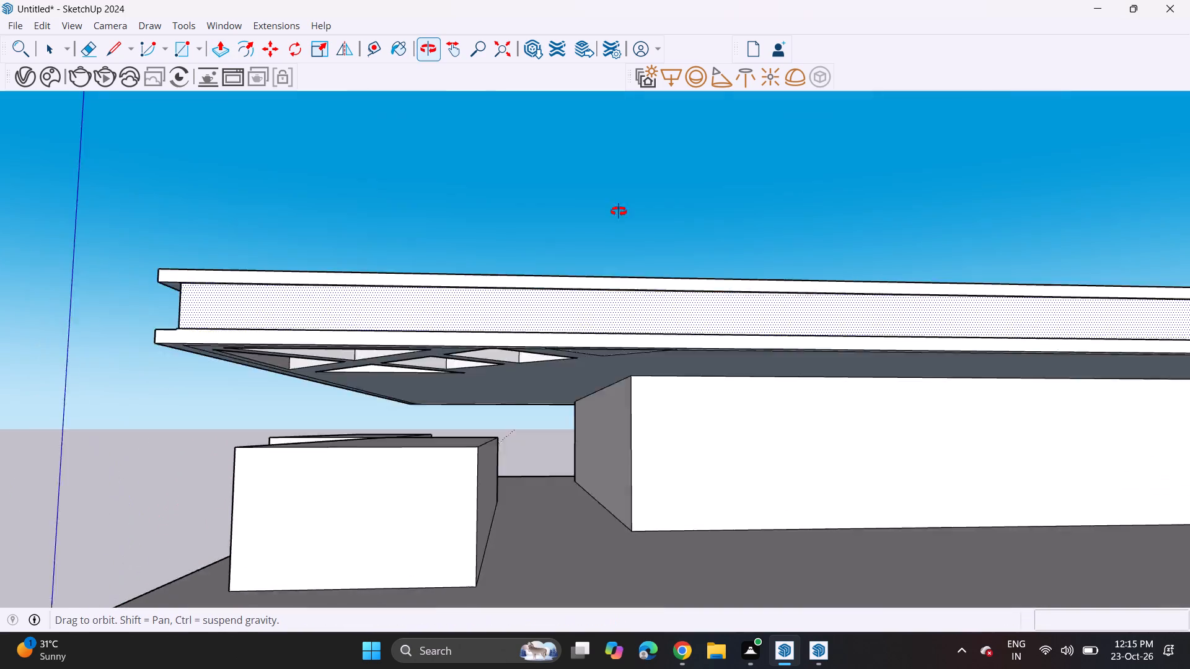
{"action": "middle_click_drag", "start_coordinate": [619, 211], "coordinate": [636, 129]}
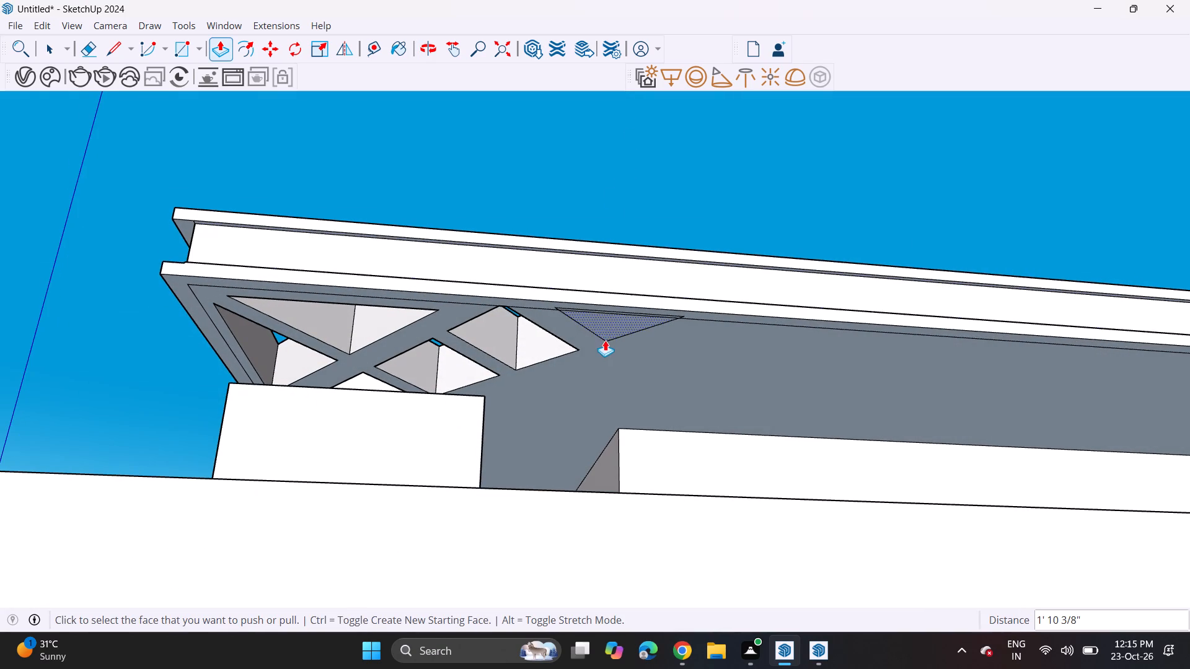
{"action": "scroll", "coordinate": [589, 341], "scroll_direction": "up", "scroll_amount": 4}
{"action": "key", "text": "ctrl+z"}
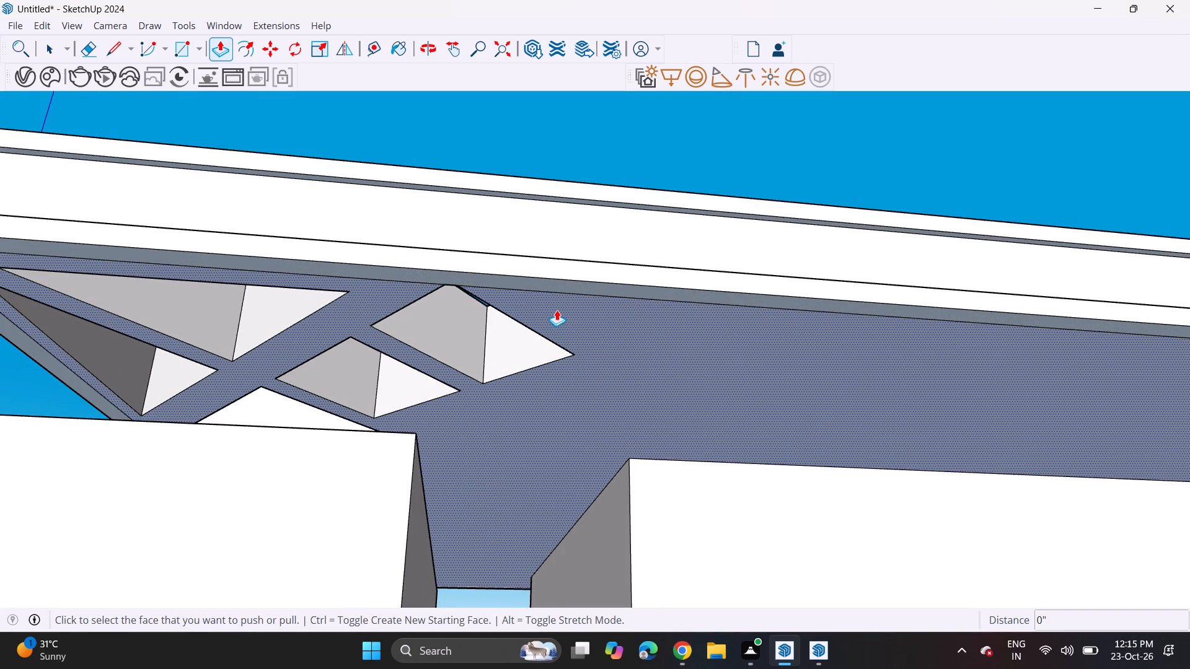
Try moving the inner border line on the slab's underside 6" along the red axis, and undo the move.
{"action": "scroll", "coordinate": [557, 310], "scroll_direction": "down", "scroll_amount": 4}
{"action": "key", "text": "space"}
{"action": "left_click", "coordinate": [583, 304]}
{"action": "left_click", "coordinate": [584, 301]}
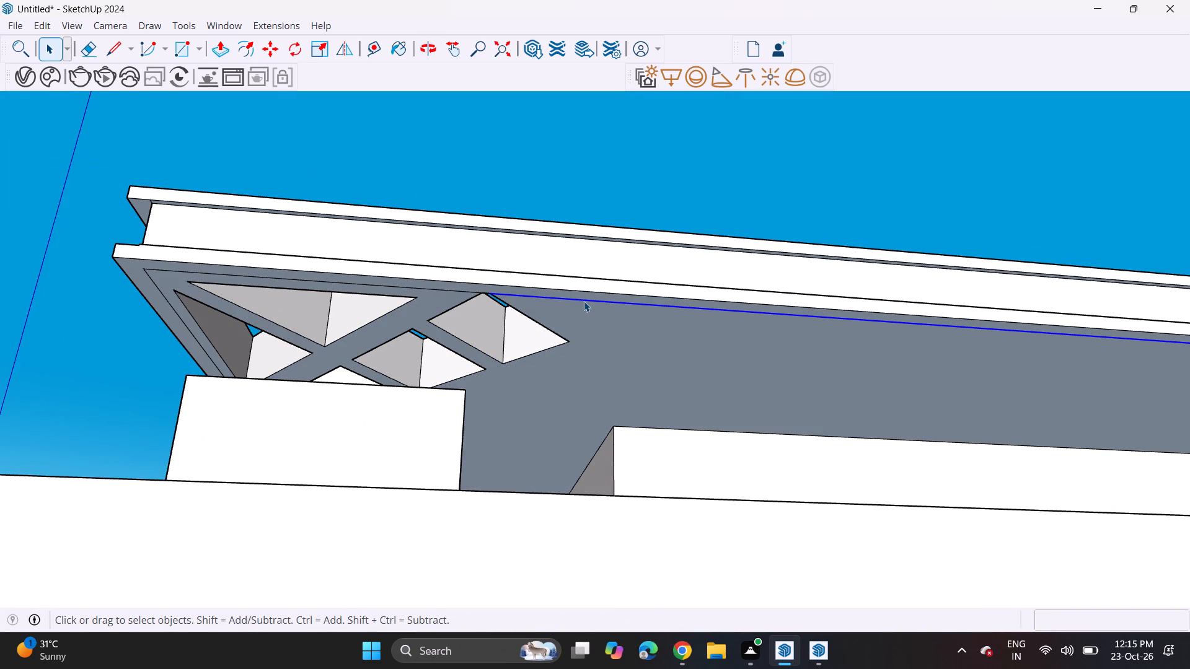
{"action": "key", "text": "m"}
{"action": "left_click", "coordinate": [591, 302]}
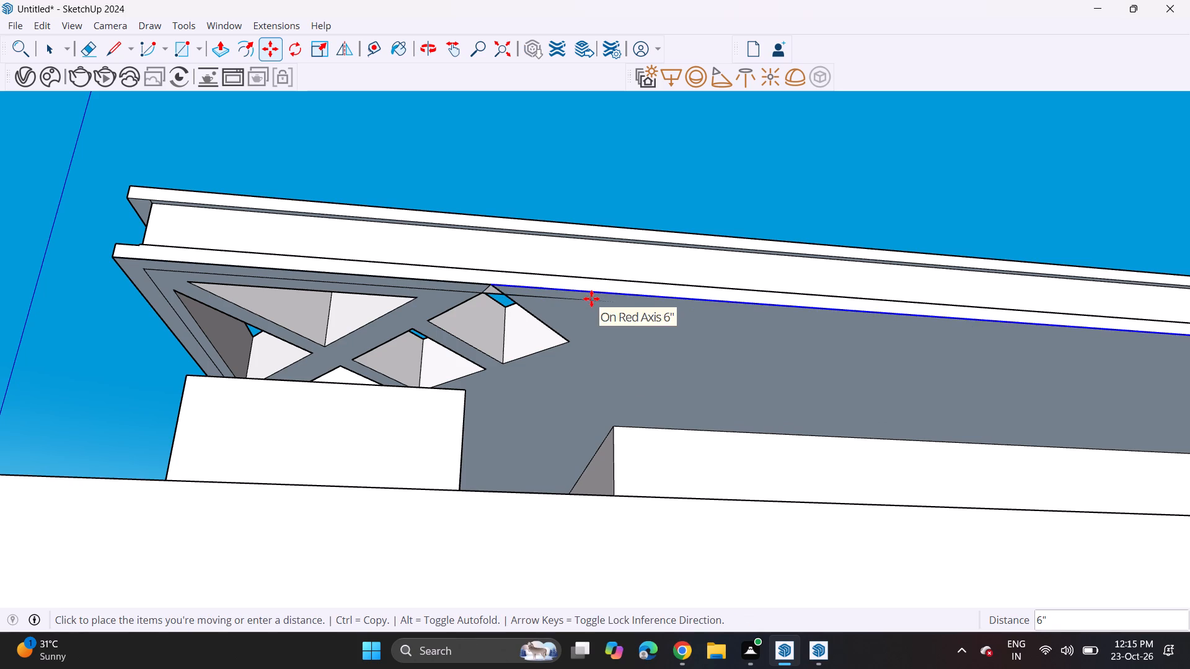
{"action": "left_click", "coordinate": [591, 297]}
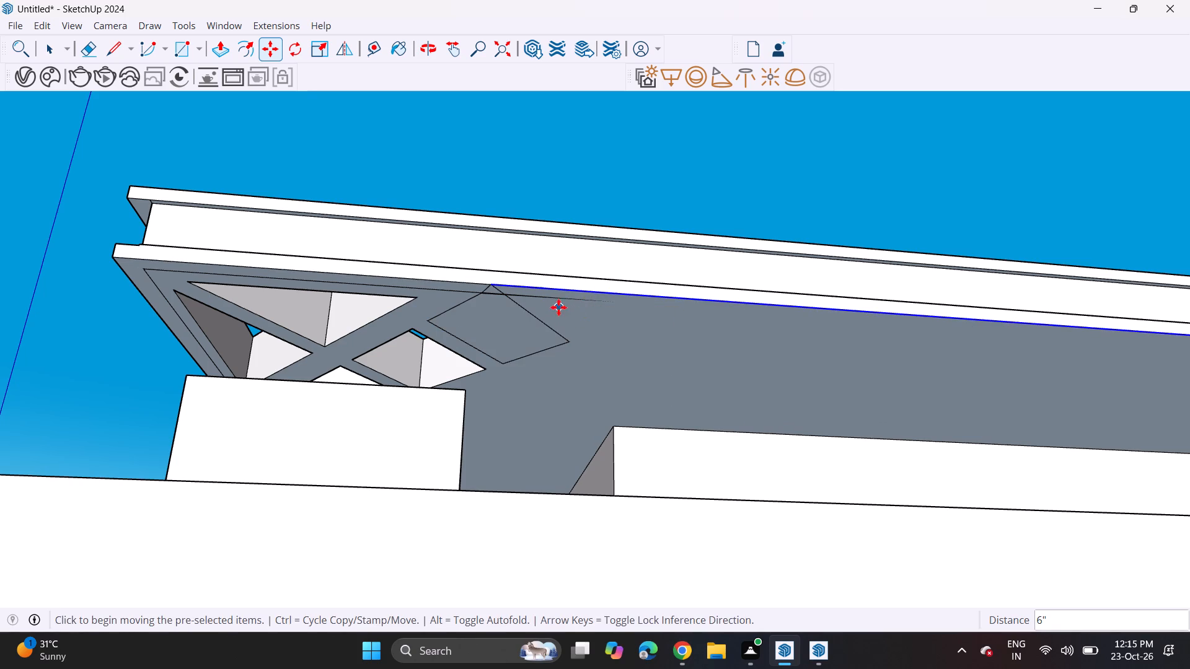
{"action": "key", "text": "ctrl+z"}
Delete the inner border line along the front edge of the slab's underside, including its segment beside the openings.
{"action": "key", "text": "space"}
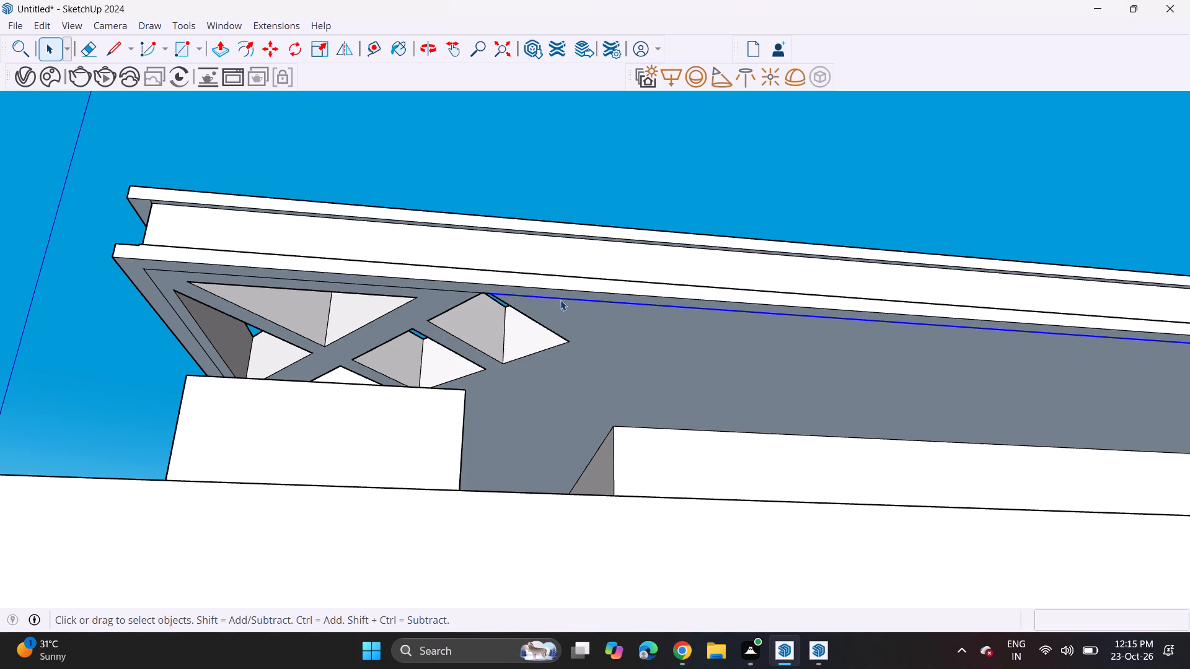
{"action": "left_click", "coordinate": [561, 300]}
{"action": "key", "text": "Delete"}
{"action": "left_click", "coordinate": [457, 292]}
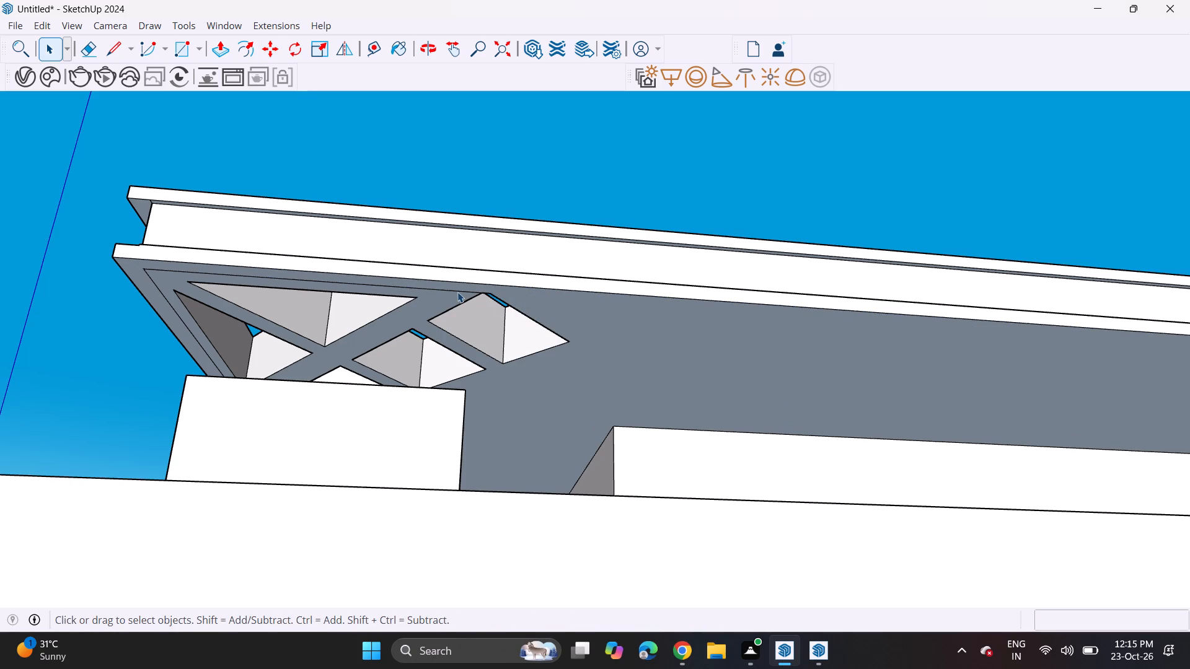
{"action": "key", "text": "Delete"}
Push the triangular cell along the front border down 1' 10 3/8" to cut it through the slab.
{"action": "middle_click_drag", "start_coordinate": [463, 263], "coordinate": [364, 542]}
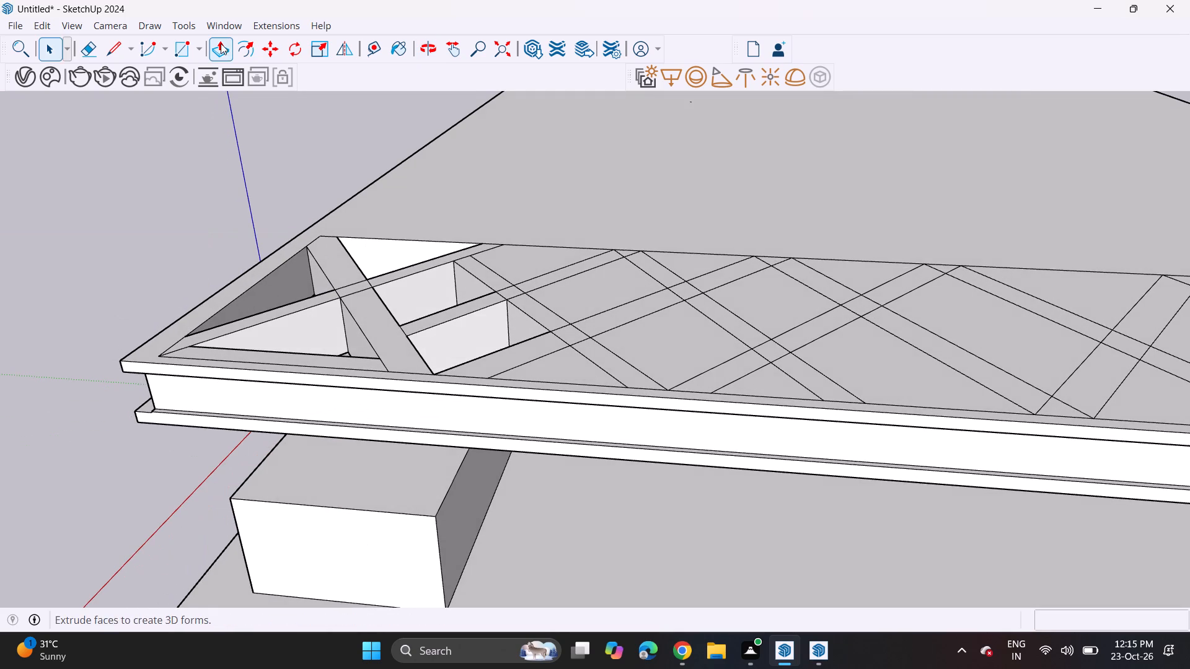
{"action": "left_click", "coordinate": [221, 43]}
{"action": "left_click", "coordinate": [558, 367]}
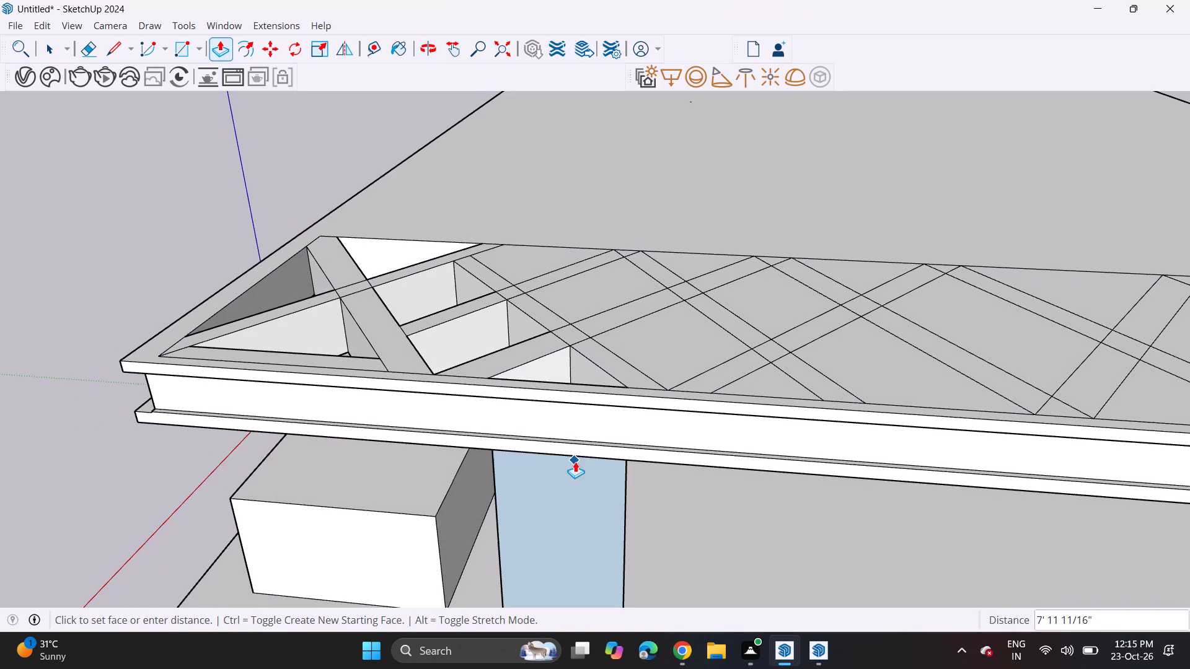
{"action": "left_click", "coordinate": [583, 454]}
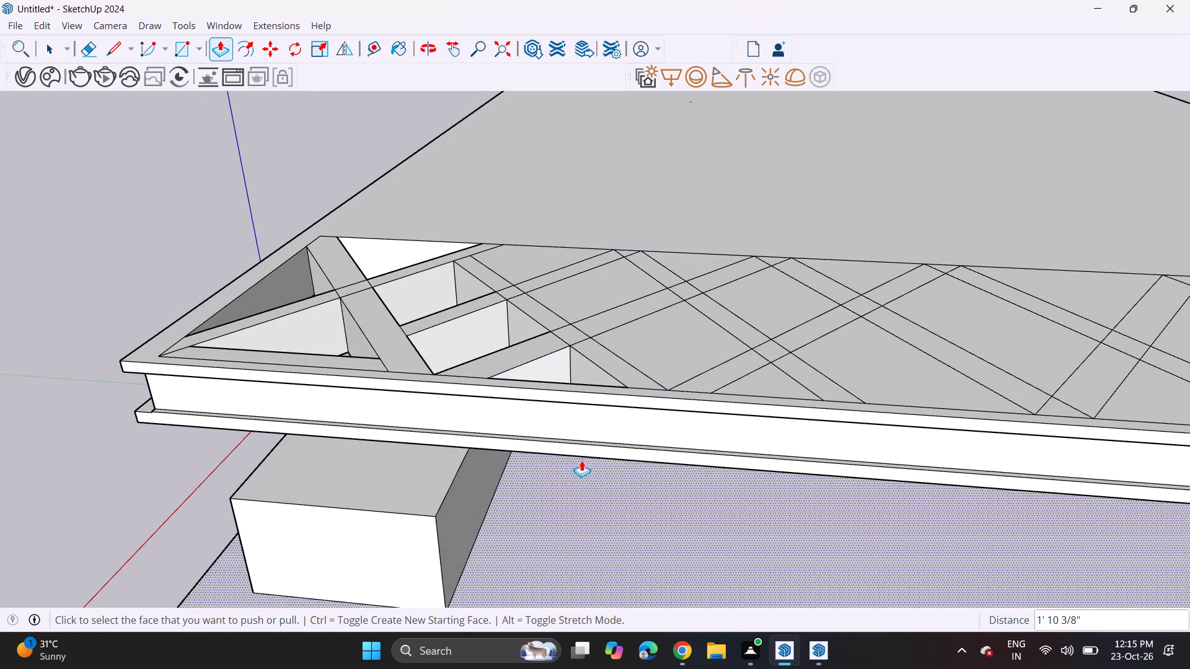
Repeat the 1' 10 3/8" push on the next five four-sided and triangular cells along the lattice.
{"action": "middle_click_drag", "start_coordinate": [583, 444], "coordinate": [619, 495]}
{"action": "double_click", "coordinate": [658, 378]}
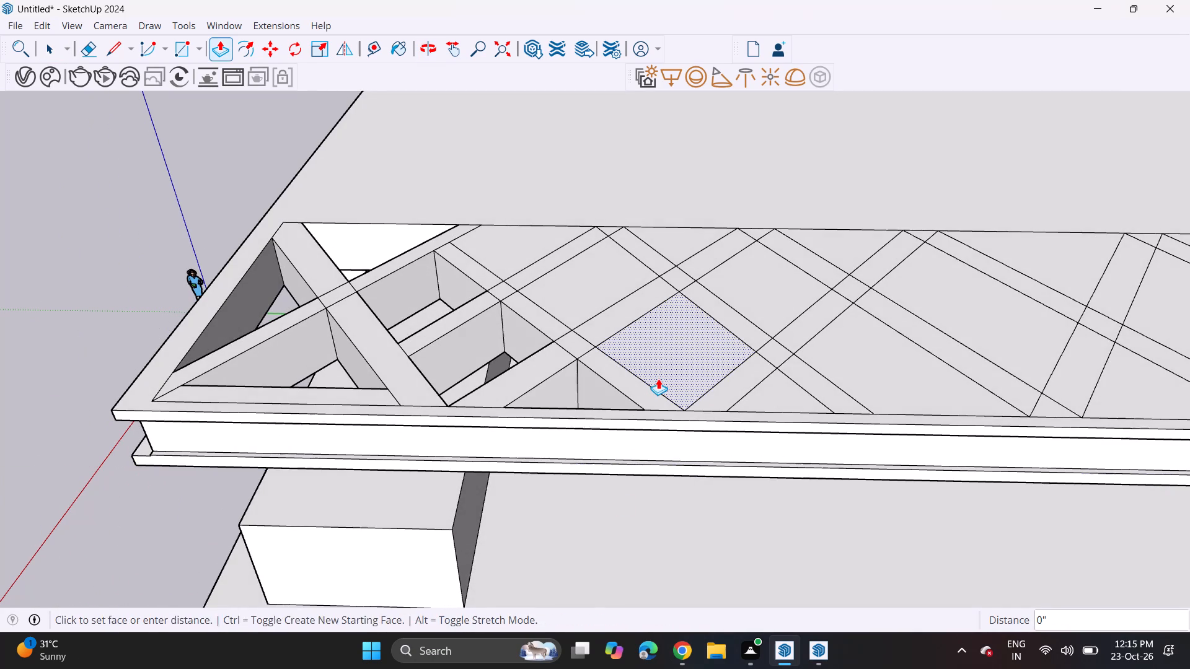
{"action": "double_click", "coordinate": [593, 272]}
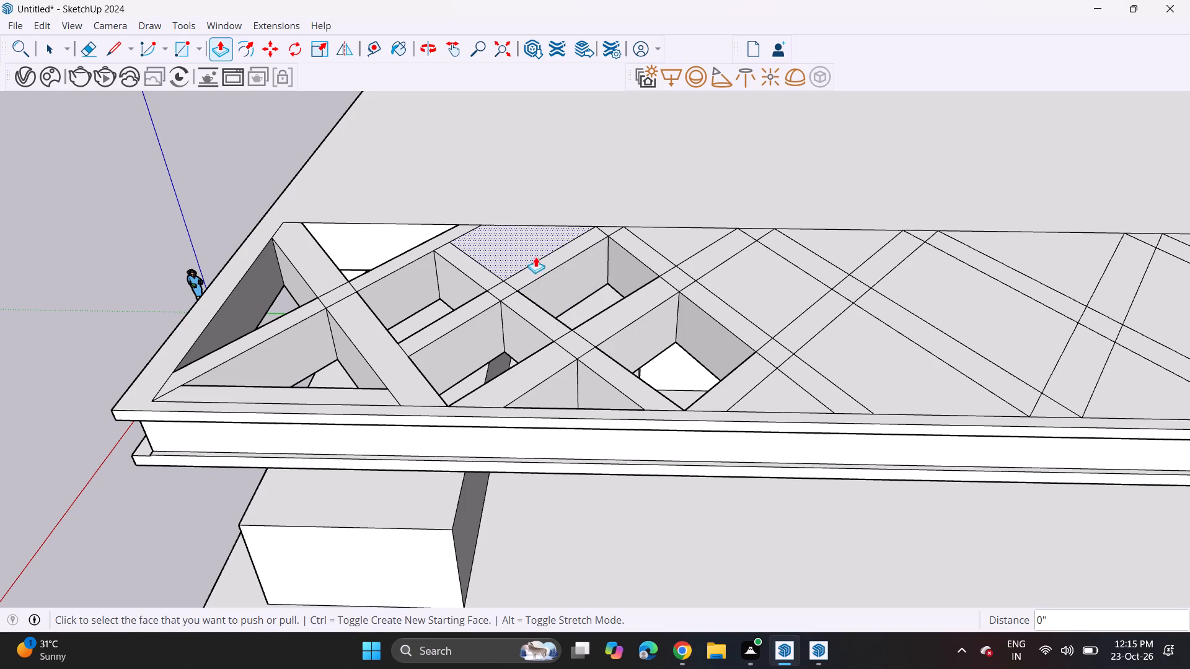
{"action": "double_click", "coordinate": [529, 251]}
{"action": "double_click", "coordinate": [687, 242]}
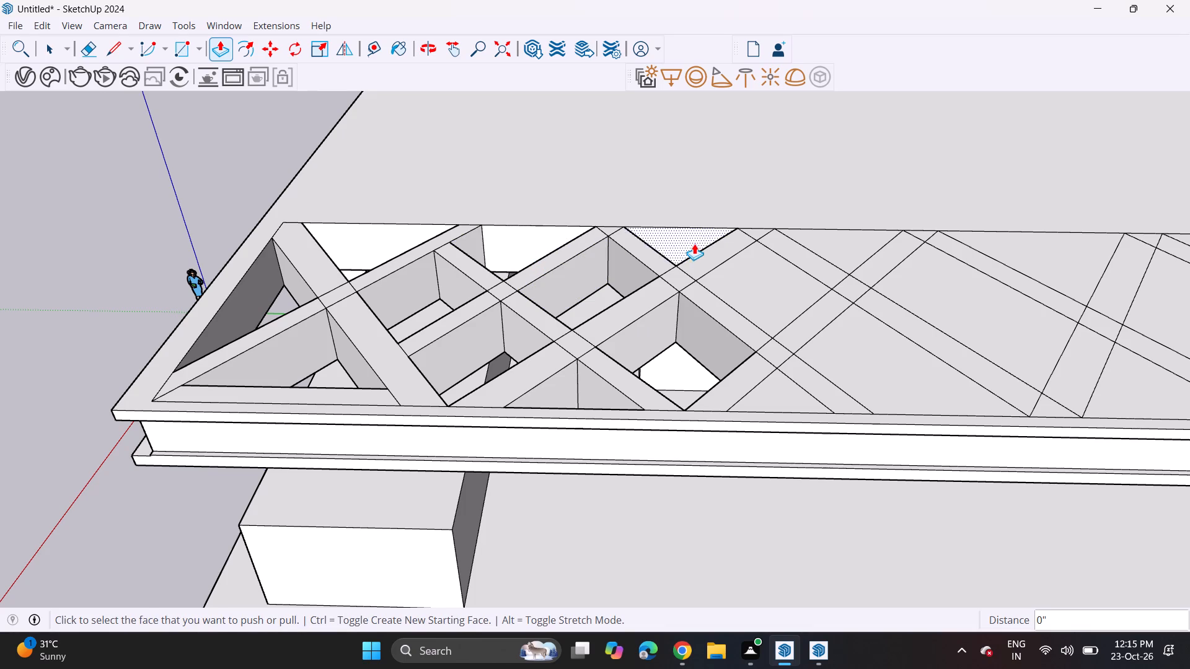
{"action": "double_click", "coordinate": [759, 299]}
Repeat the same push on the seven cells in the middle of the lattice, front and rear triangles included.
{"action": "middle_click_drag", "start_coordinate": [832, 326], "coordinate": [495, 330]}
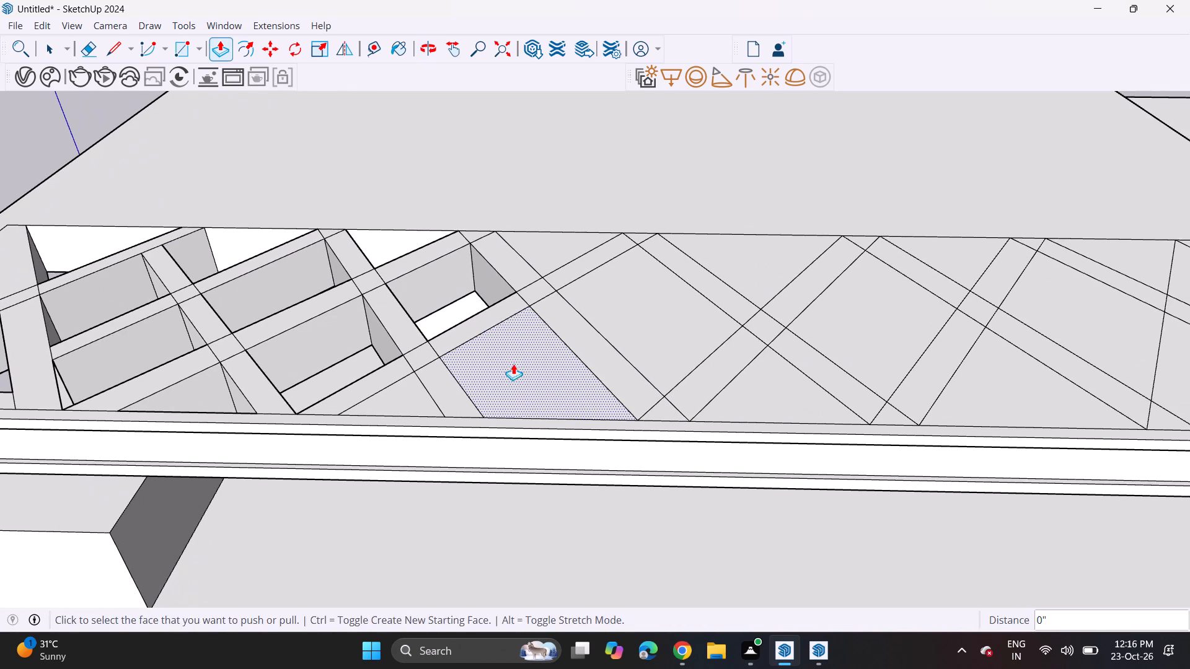
{"action": "double_click", "coordinate": [517, 375]}
{"action": "double_click", "coordinate": [420, 397]}
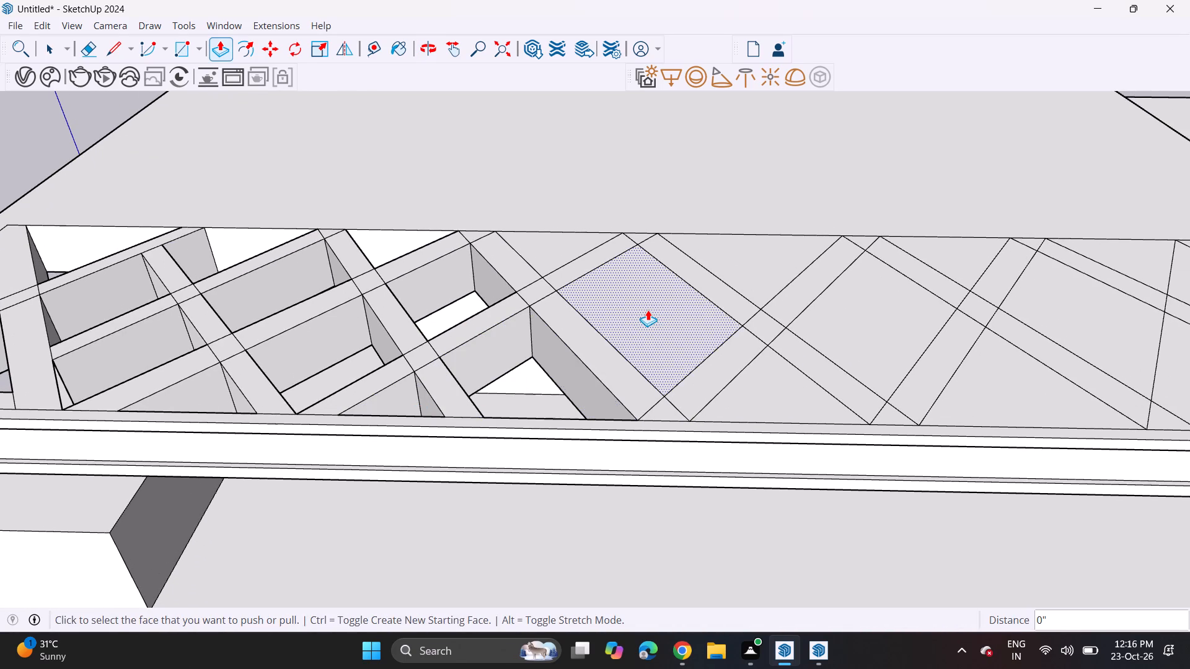
{"action": "double_click", "coordinate": [648, 310]}
{"action": "double_click", "coordinate": [558, 251]}
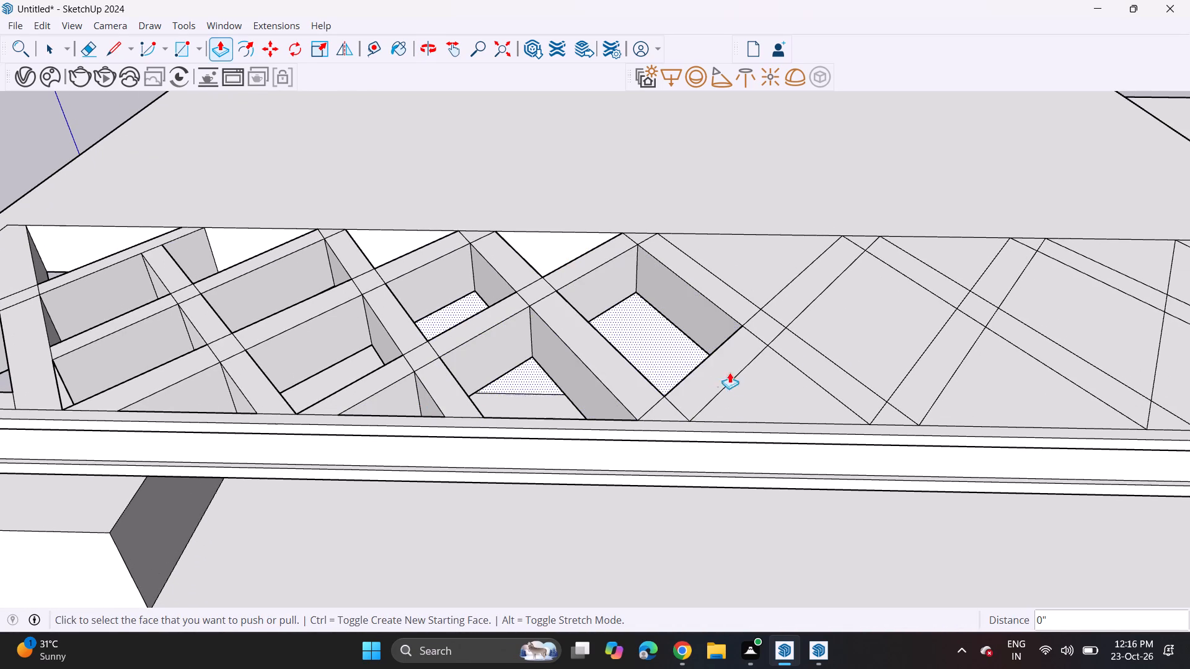
{"action": "double_click", "coordinate": [765, 388]}
{"action": "double_click", "coordinate": [752, 268]}
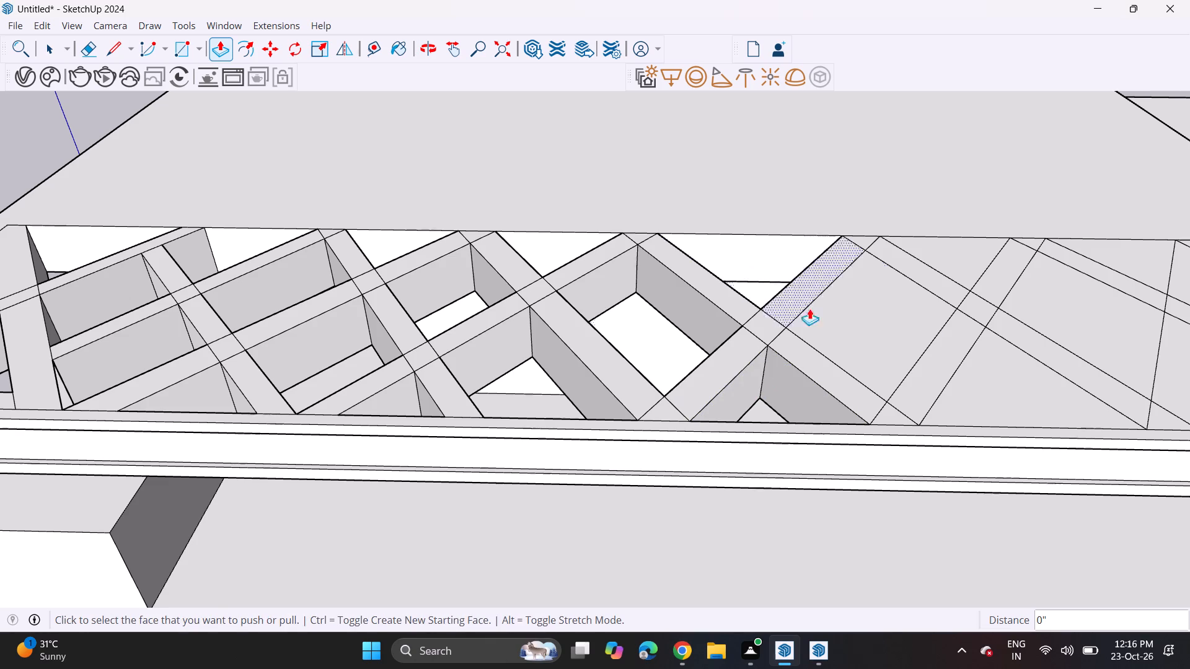
{"action": "double_click", "coordinate": [854, 331]}
Repeat the same push on the remaining nine cells up to the lattice's far end, including the corner triangles.
{"action": "middle_click_drag", "start_coordinate": [921, 343], "coordinate": [490, 356]}
{"action": "double_click", "coordinate": [473, 399]}
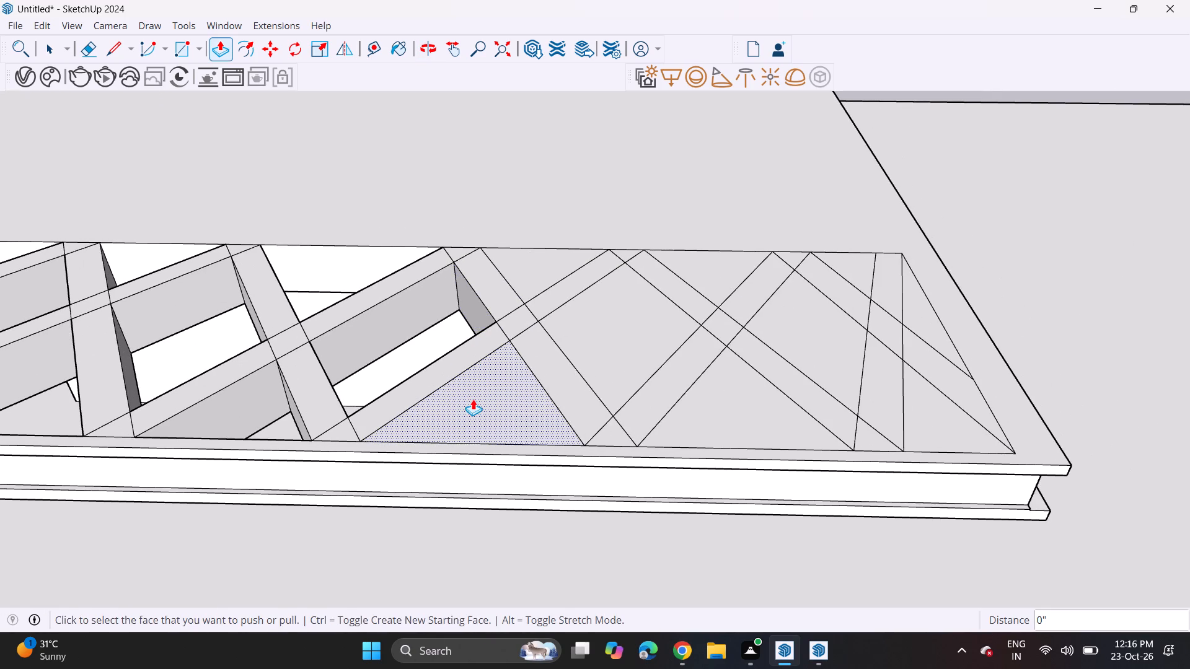
{"action": "double_click", "coordinate": [589, 358]}
{"action": "double_click", "coordinate": [534, 274]}
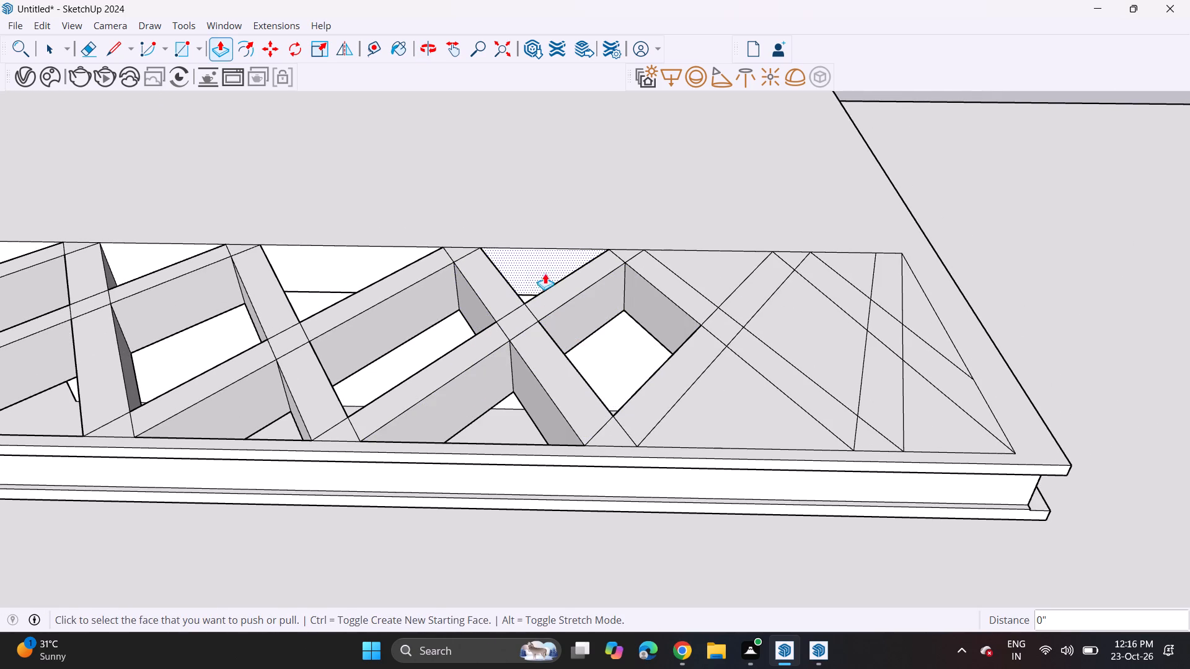
{"action": "double_click", "coordinate": [728, 398]}
{"action": "double_click", "coordinate": [807, 326]}
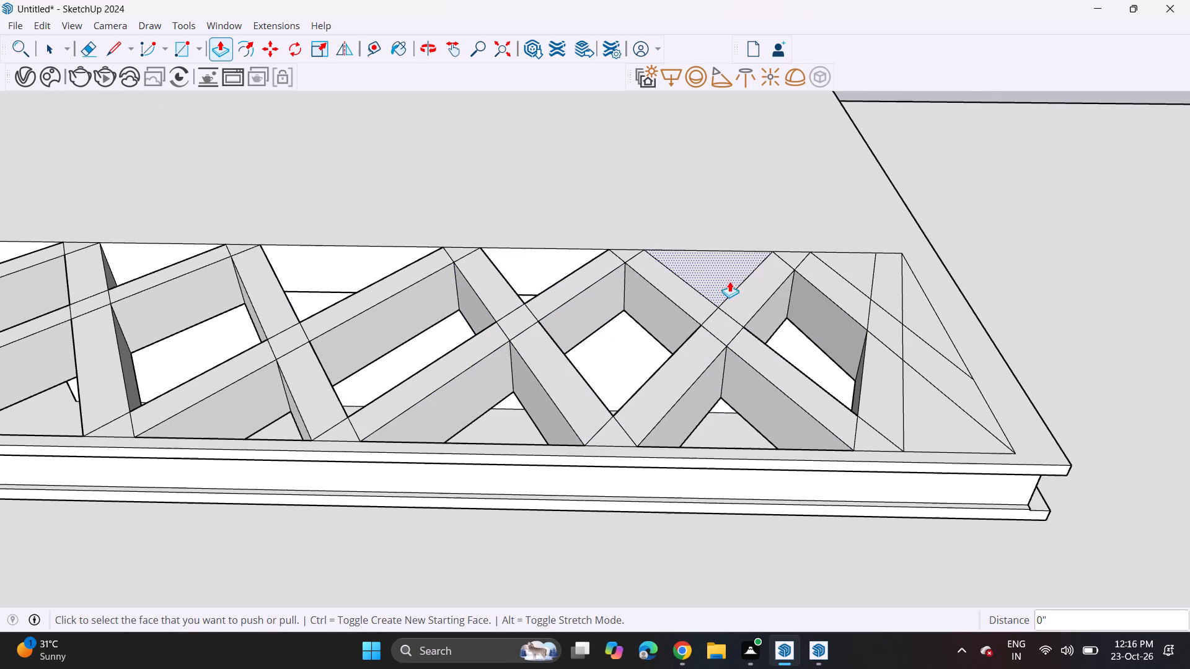
{"action": "double_click", "coordinate": [727, 280]}
{"action": "double_click", "coordinate": [844, 265]}
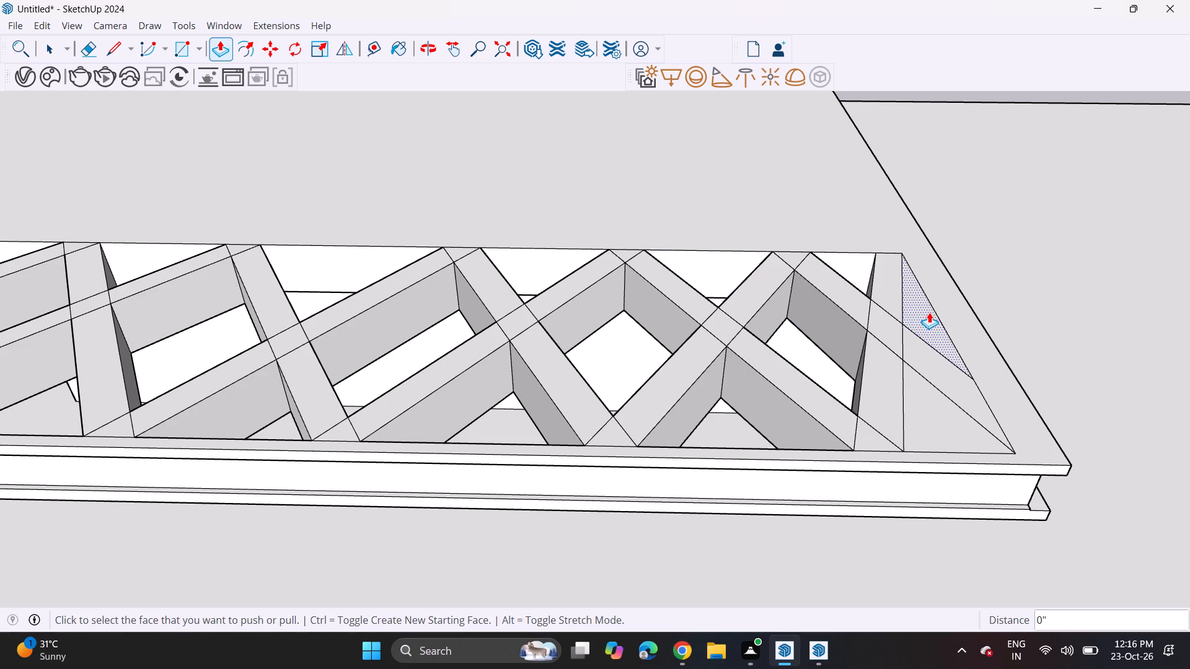
{"action": "double_click", "coordinate": [929, 312]}
{"action": "double_click", "coordinate": [934, 411]}
Inspect the openings from below and push the slab's underside face 1/8" as a new starting face.
{"action": "scroll", "coordinate": [733, 523], "scroll_direction": "up", "scroll_amount": 1}
{"action": "middle_click_drag", "start_coordinate": [740, 517], "coordinate": [942, 374]}
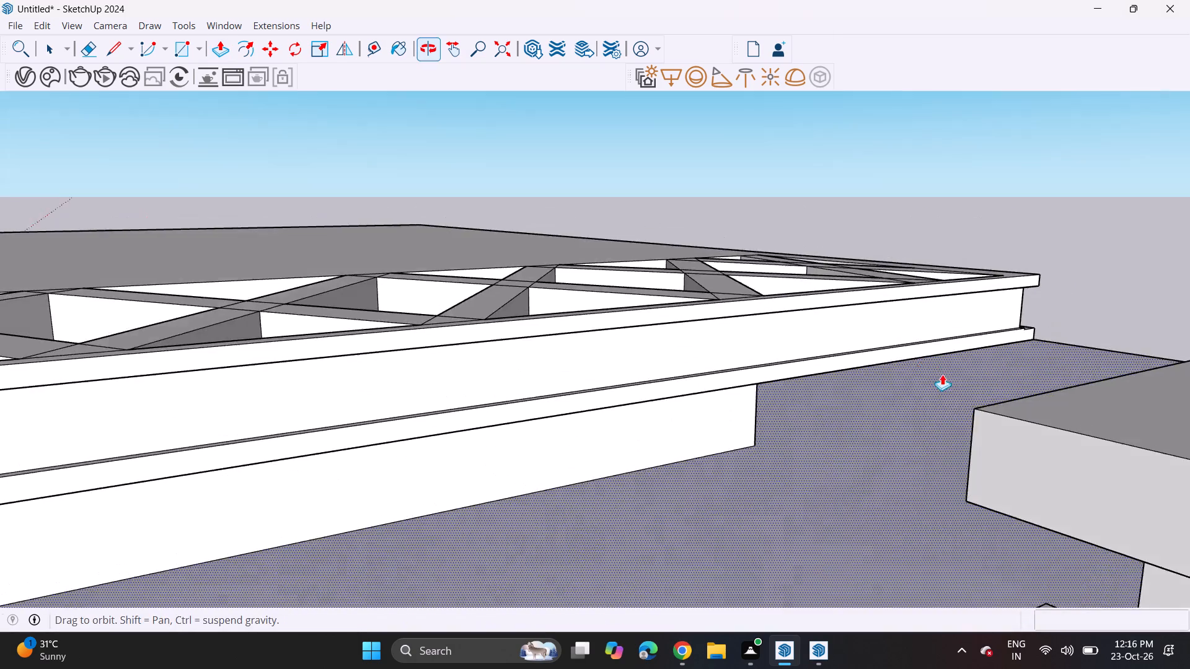
{"action": "middle_click_drag", "start_coordinate": [942, 374], "coordinate": [941, 374]}
{"action": "scroll", "coordinate": [881, 375], "scroll_direction": "down", "scroll_amount": 12}
{"action": "middle_click_drag", "start_coordinate": [512, 473], "coordinate": [832, 277]}
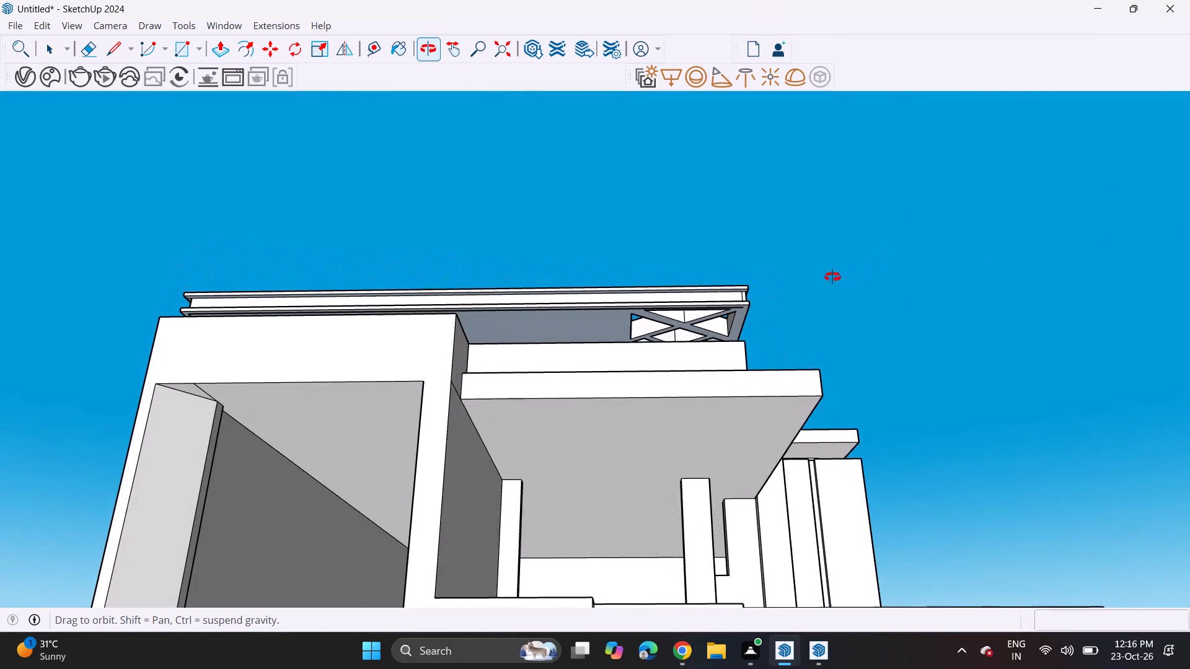
{"action": "middle_click_drag", "start_coordinate": [832, 277], "coordinate": [826, 279]}
{"action": "scroll", "coordinate": [606, 295], "scroll_direction": "up", "scroll_amount": 15}
{"action": "left_click", "coordinate": [599, 348]}
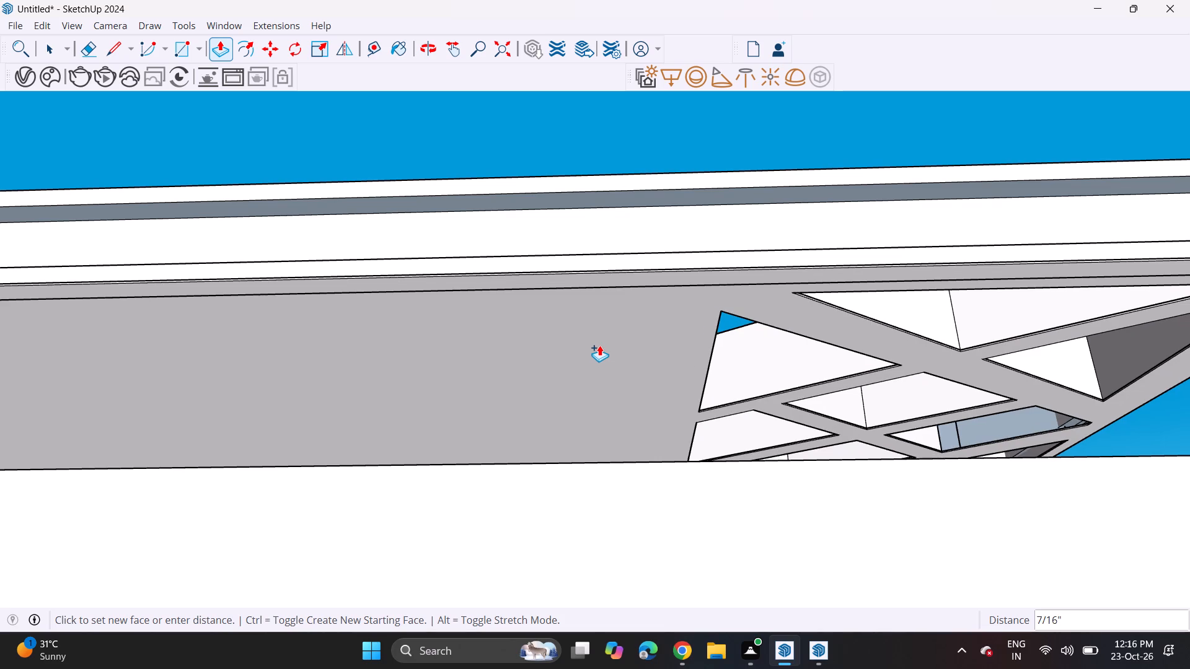
{"action": "left_click", "coordinate": [598, 346]}
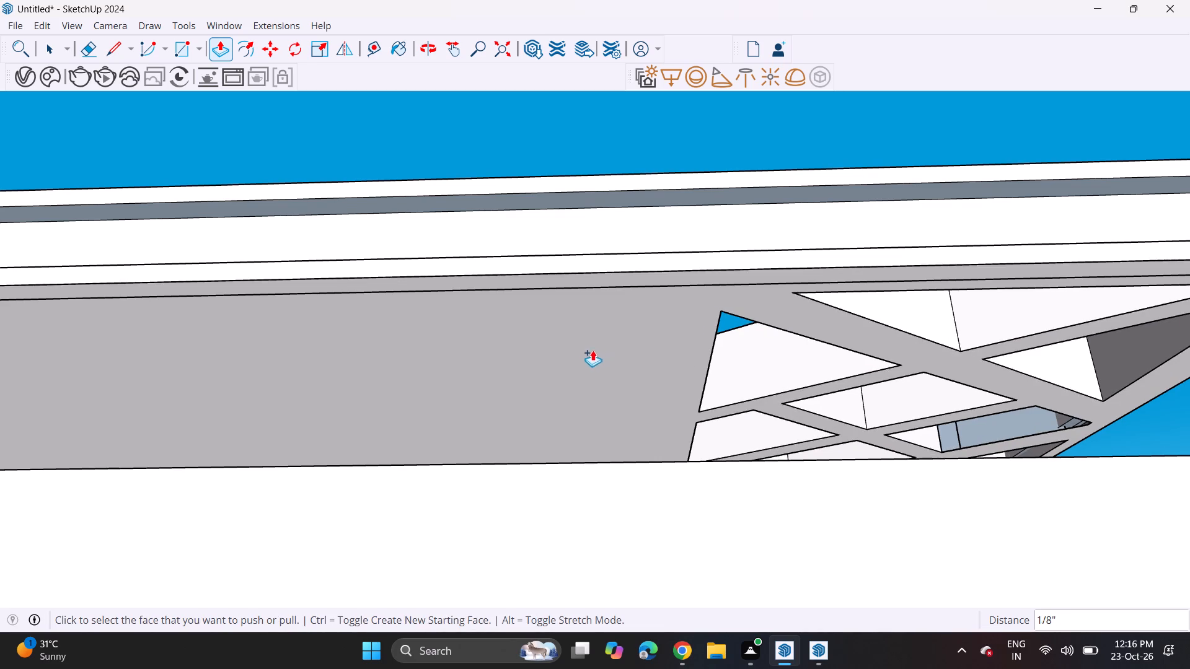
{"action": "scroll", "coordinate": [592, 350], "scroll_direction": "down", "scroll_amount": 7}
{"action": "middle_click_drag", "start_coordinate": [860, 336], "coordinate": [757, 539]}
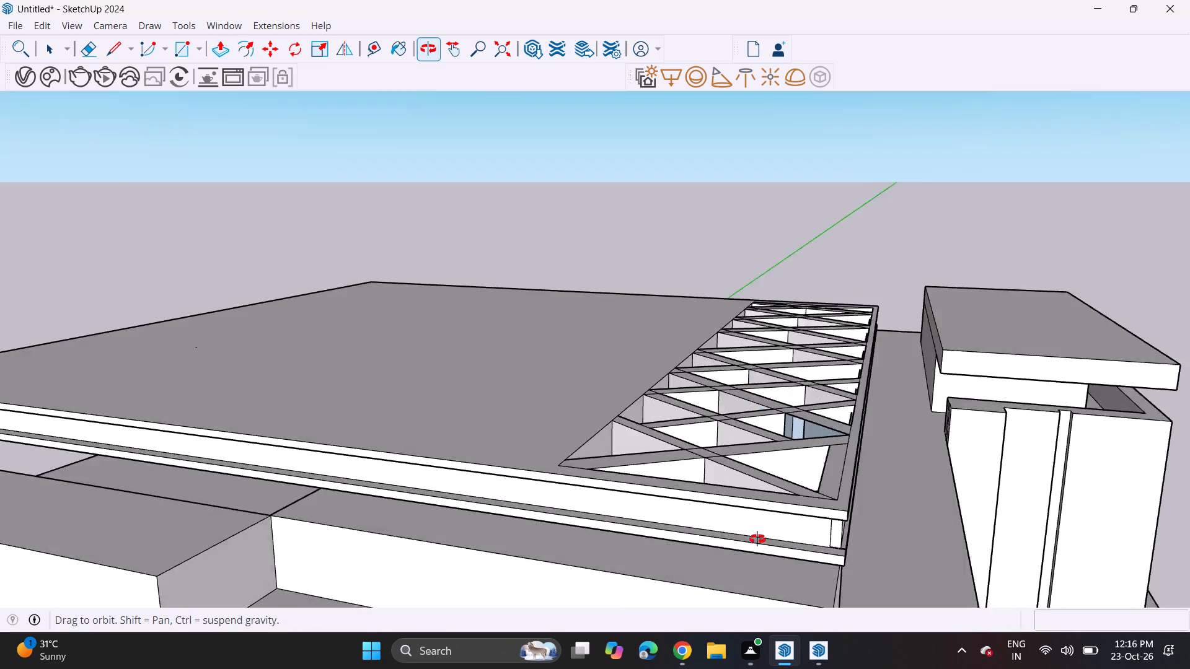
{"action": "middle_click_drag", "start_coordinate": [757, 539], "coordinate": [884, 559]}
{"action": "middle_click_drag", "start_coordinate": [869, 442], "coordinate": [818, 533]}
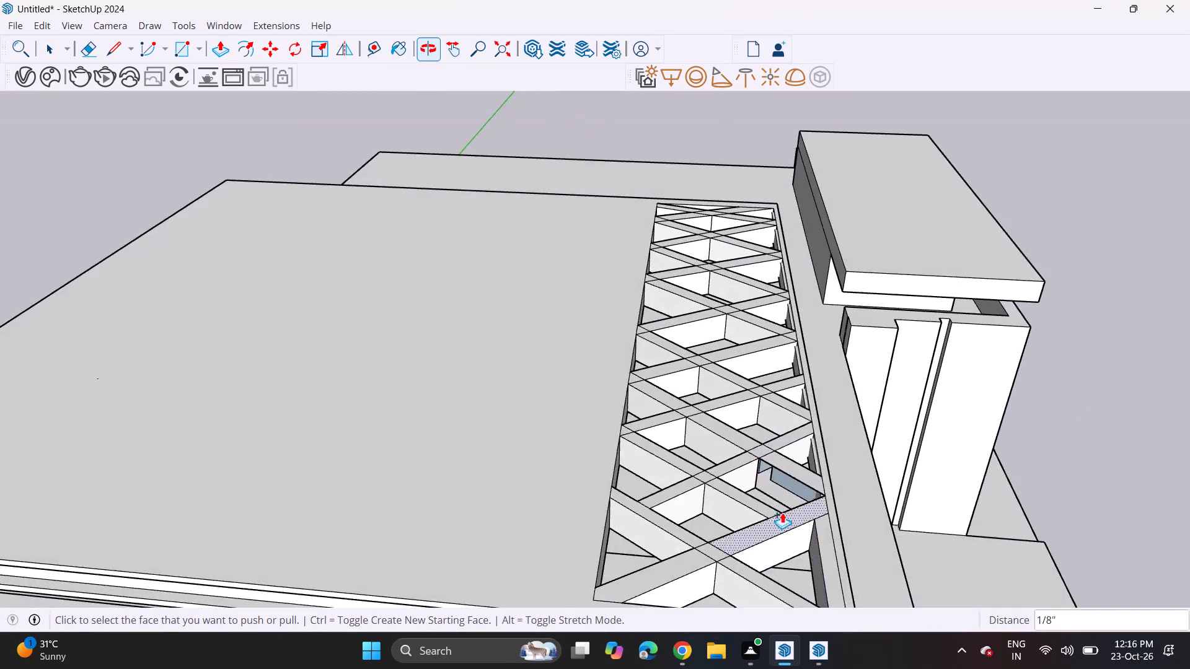
Use Push/Pull on the side faces of the incomplete diagonal lattice bar near the front, starting with about 1' 7/16".
{"action": "scroll", "coordinate": [779, 499], "scroll_direction": "up", "scroll_amount": 12}
{"action": "left_click", "coordinate": [795, 475]}
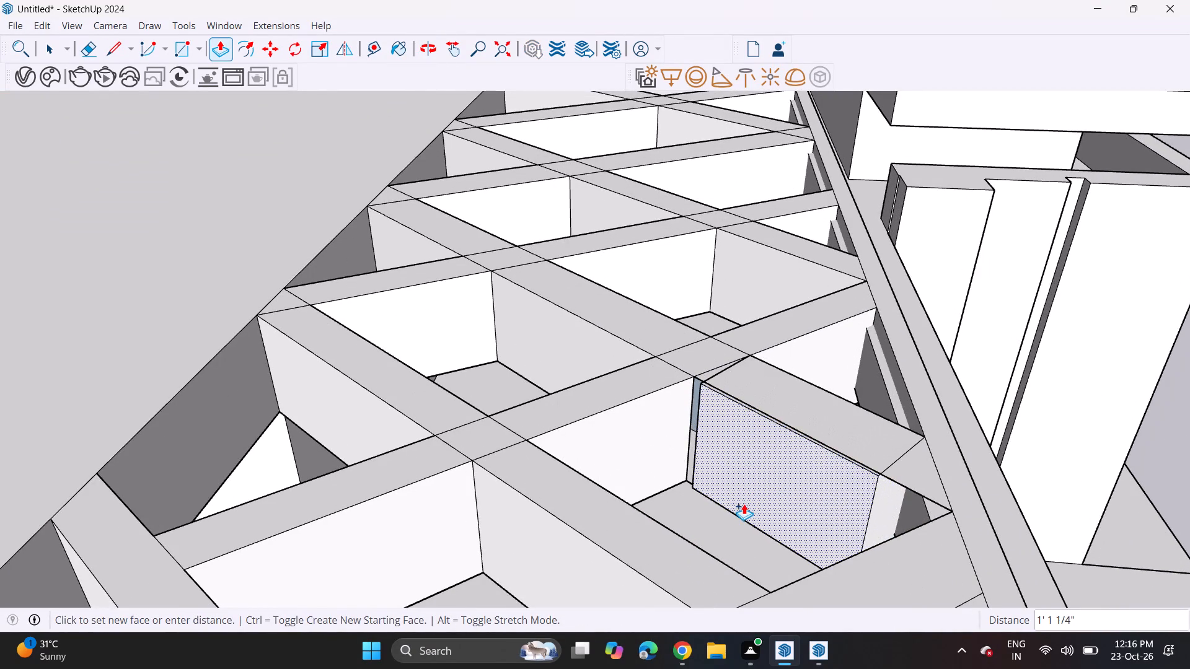
{"action": "left_click", "coordinate": [696, 404]}
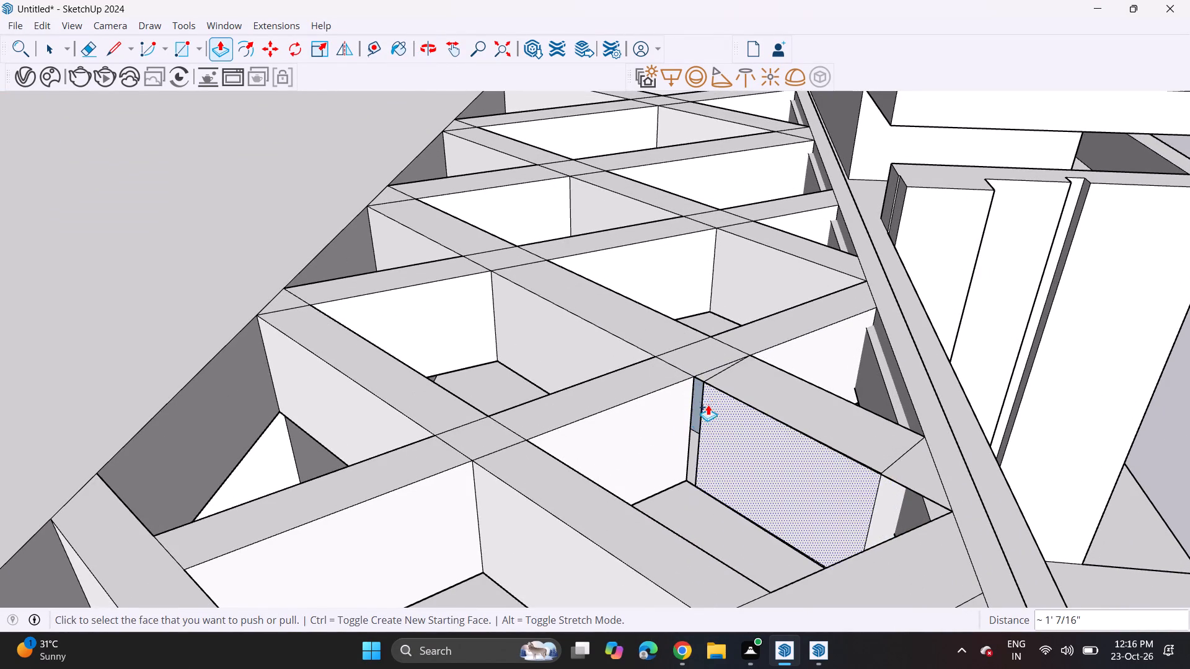
{"action": "left_click", "coordinate": [699, 403]}
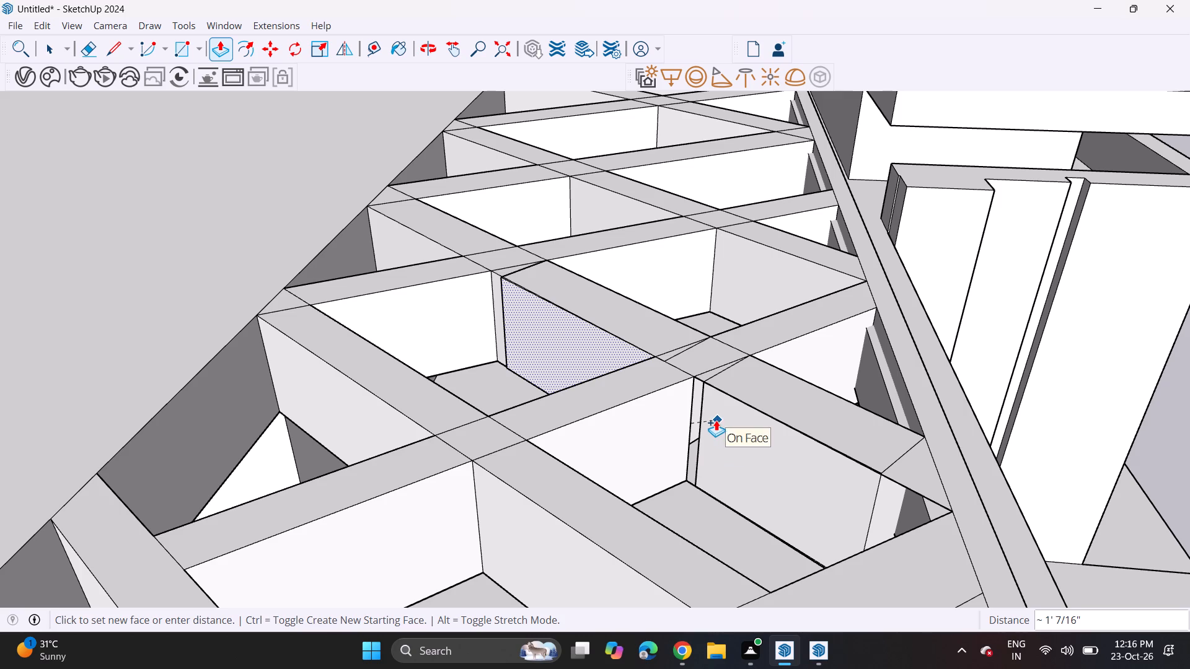
{"action": "left_click", "coordinate": [716, 420]}
{"action": "left_click", "coordinate": [699, 415]}
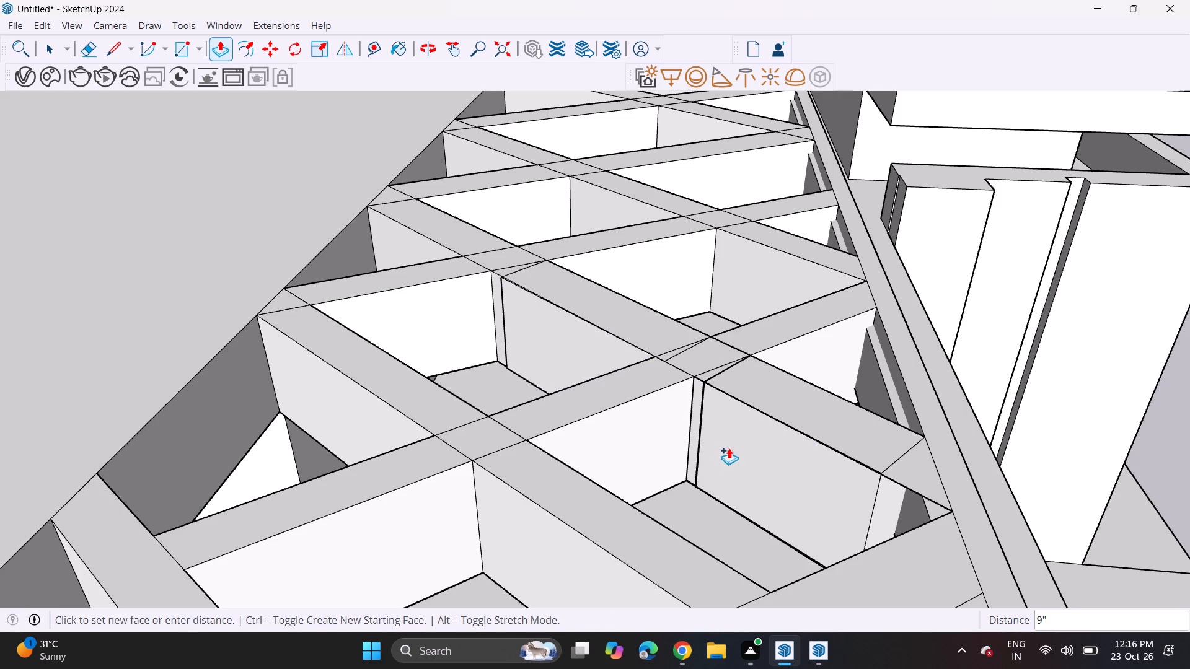
{"action": "left_click", "coordinate": [729, 448]}
{"action": "left_click", "coordinate": [866, 507]}
Extend that diagonal bar's end face 1' 1 3/16" toward and past the roof slab's side edge.
{"action": "middle_click_drag", "start_coordinate": [866, 505], "coordinate": [945, 505]}
{"action": "scroll", "coordinate": [933, 462], "scroll_direction": "up", "scroll_amount": 2}
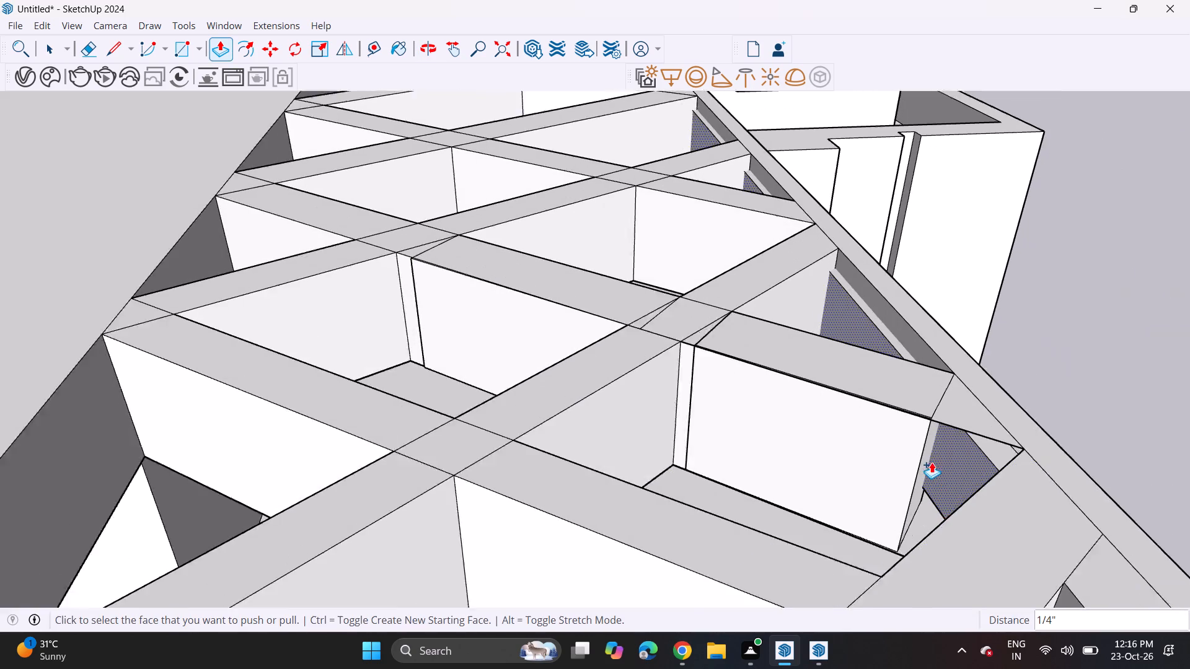
{"action": "scroll", "coordinate": [932, 462], "scroll_direction": "up", "scroll_amount": 3}
{"action": "left_click", "coordinate": [924, 467]}
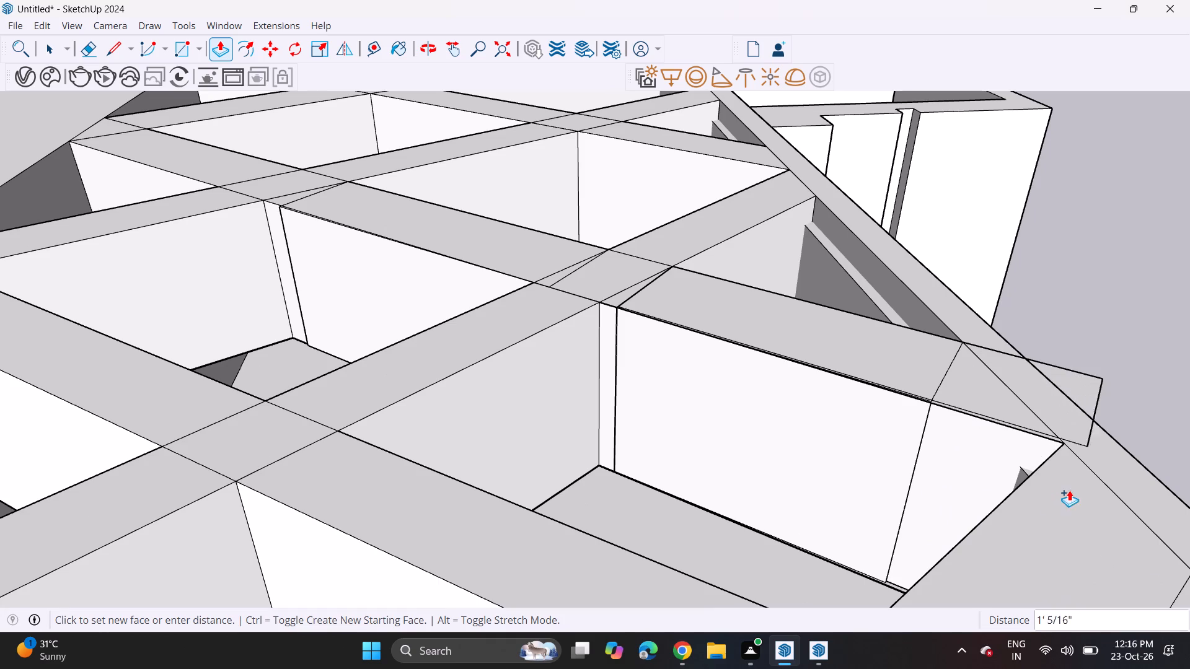
{"action": "left_click", "coordinate": [1077, 488]}
Erase the edges of the bar's overshoot protruding beyond the roof slab's outer side face.
{"action": "middle_click_drag", "start_coordinate": [1127, 406], "coordinate": [542, 346]}
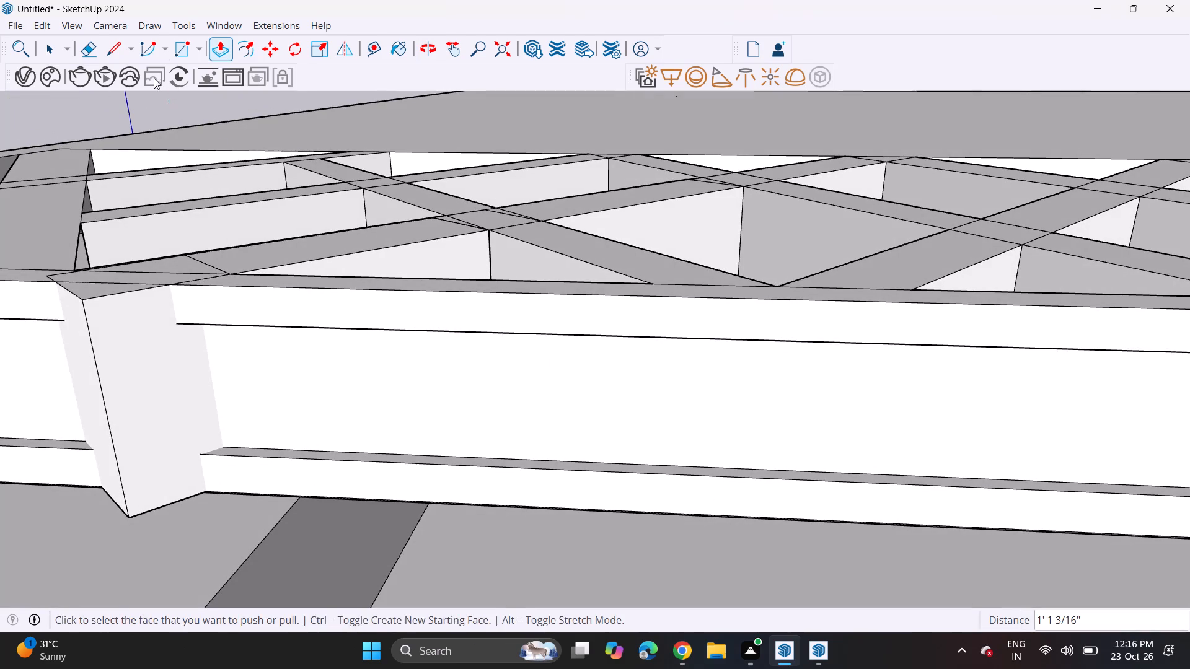
{"action": "left_click", "coordinate": [99, 42]}
{"action": "left_click", "coordinate": [84, 301]}
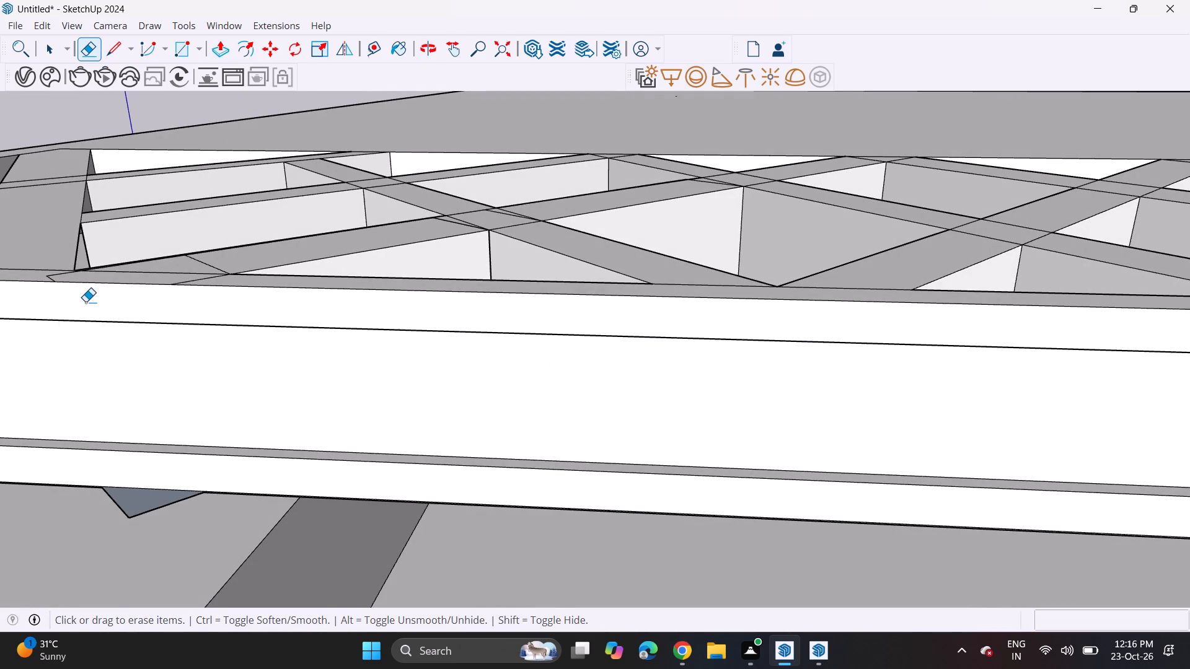
{"action": "left_click_drag", "start_coordinate": [137, 512], "coordinate": [141, 530]}
{"action": "left_click", "coordinate": [133, 520]}
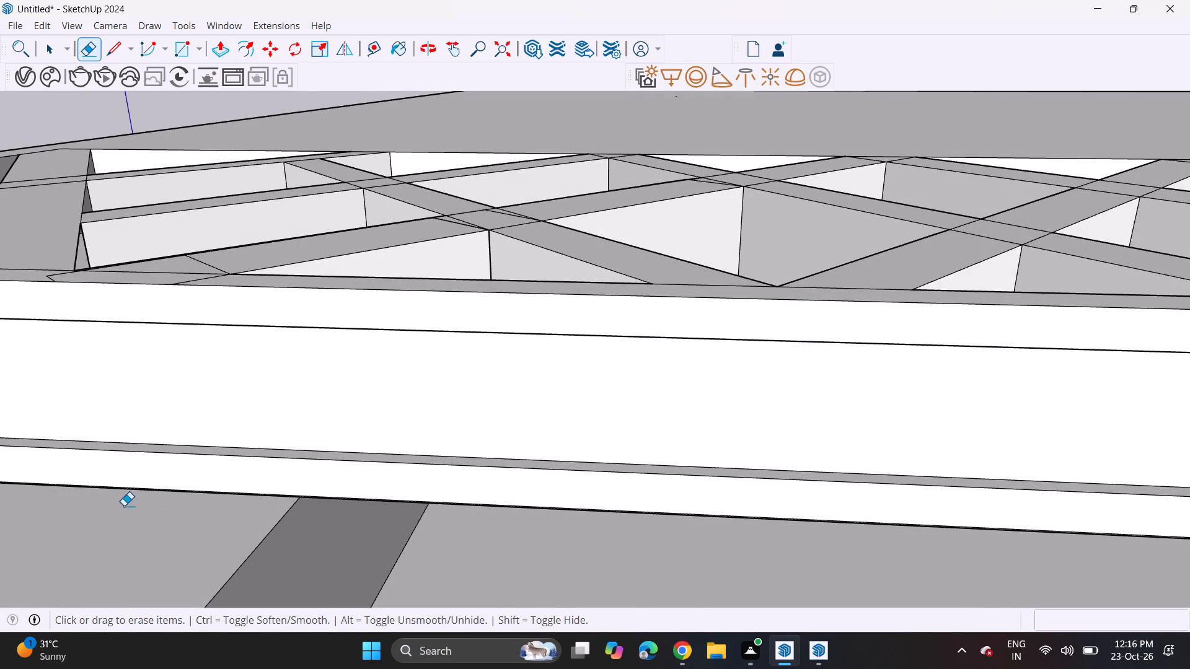
Examine the roof slab, its lattice openings and the whole front elevation from below and from farther away.
{"action": "scroll", "coordinate": [133, 498], "scroll_direction": "down", "scroll_amount": 7}
{"action": "middle_click_drag", "start_coordinate": [128, 458], "coordinate": [703, 263]}
{"action": "scroll", "coordinate": [700, 253], "scroll_direction": "down", "scroll_amount": 17}
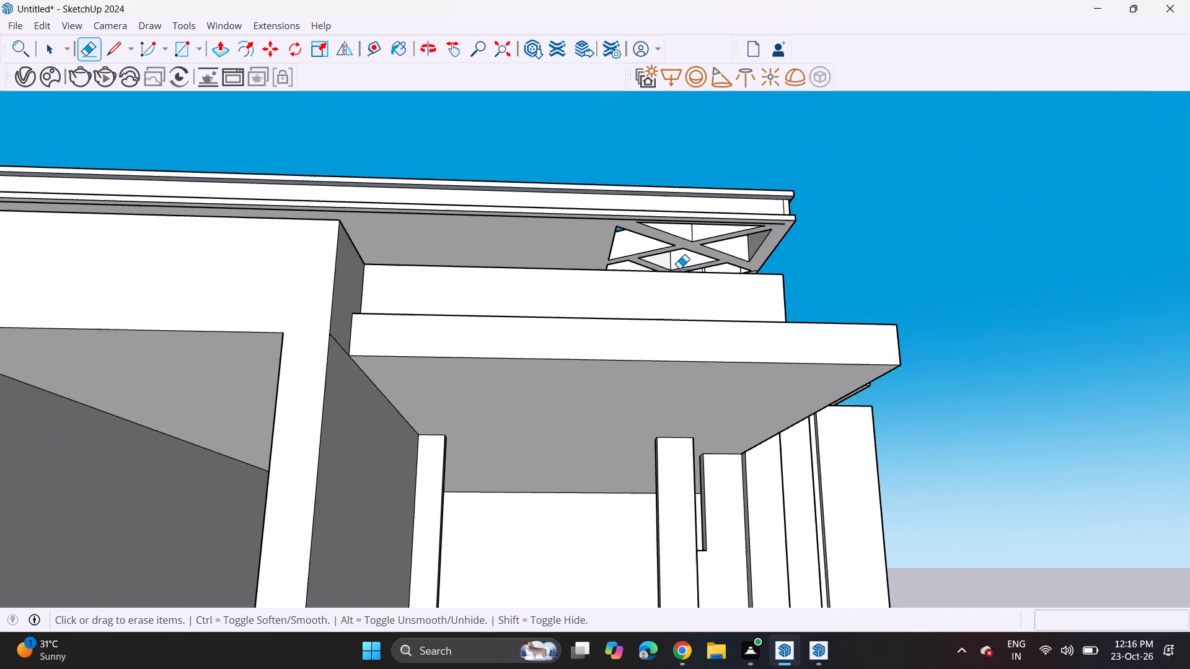
{"action": "middle_click_drag", "start_coordinate": [672, 290], "coordinate": [813, 243]}
{"action": "scroll", "coordinate": [738, 250], "scroll_direction": "down", "scroll_amount": 5}
{"action": "scroll", "coordinate": [740, 296], "scroll_direction": "up", "scroll_amount": 1}
{"action": "middle_click_drag", "start_coordinate": [726, 296], "coordinate": [695, 286]}
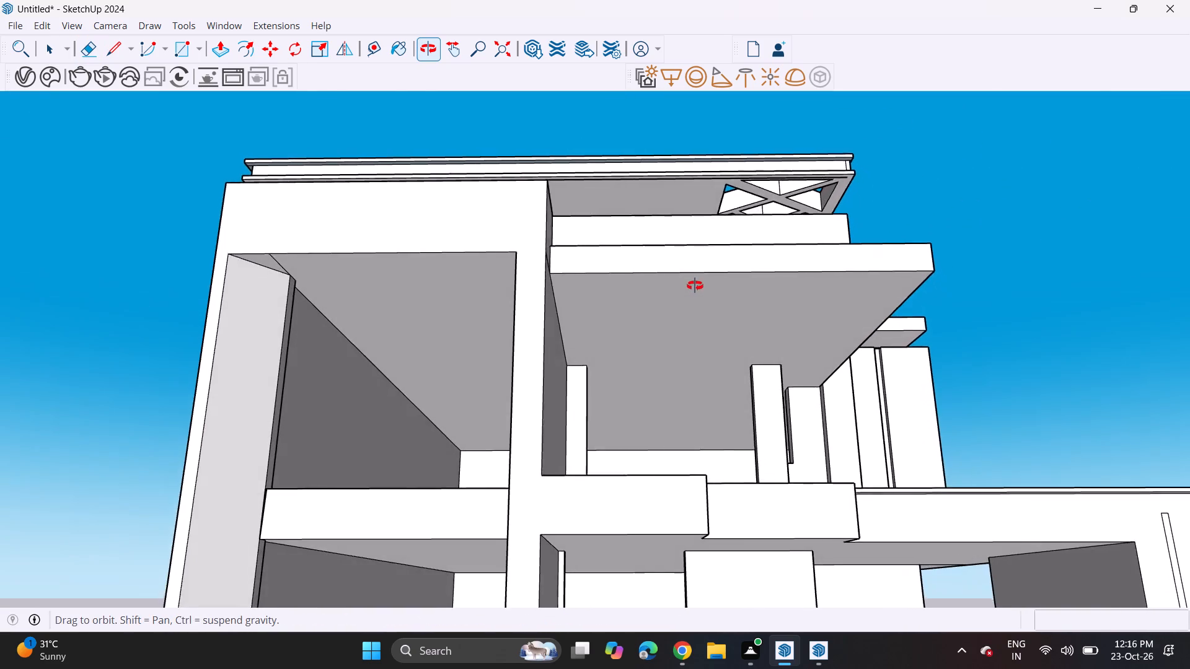
{"action": "middle_click_drag", "start_coordinate": [695, 286], "coordinate": [682, 293]}
{"action": "scroll", "coordinate": [674, 293], "scroll_direction": "up", "scroll_amount": 1}
{"action": "scroll", "coordinate": [668, 293], "scroll_direction": "down", "scroll_amount": 6}
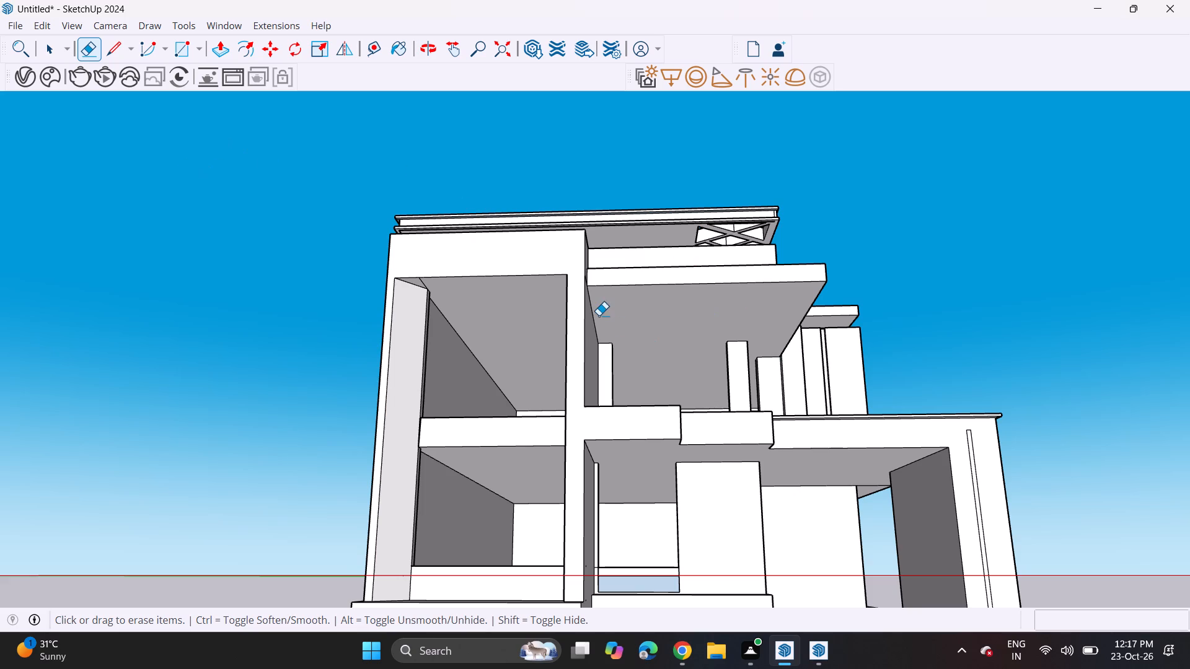
{"action": "middle_click_drag", "start_coordinate": [599, 312], "coordinate": [628, 349]}
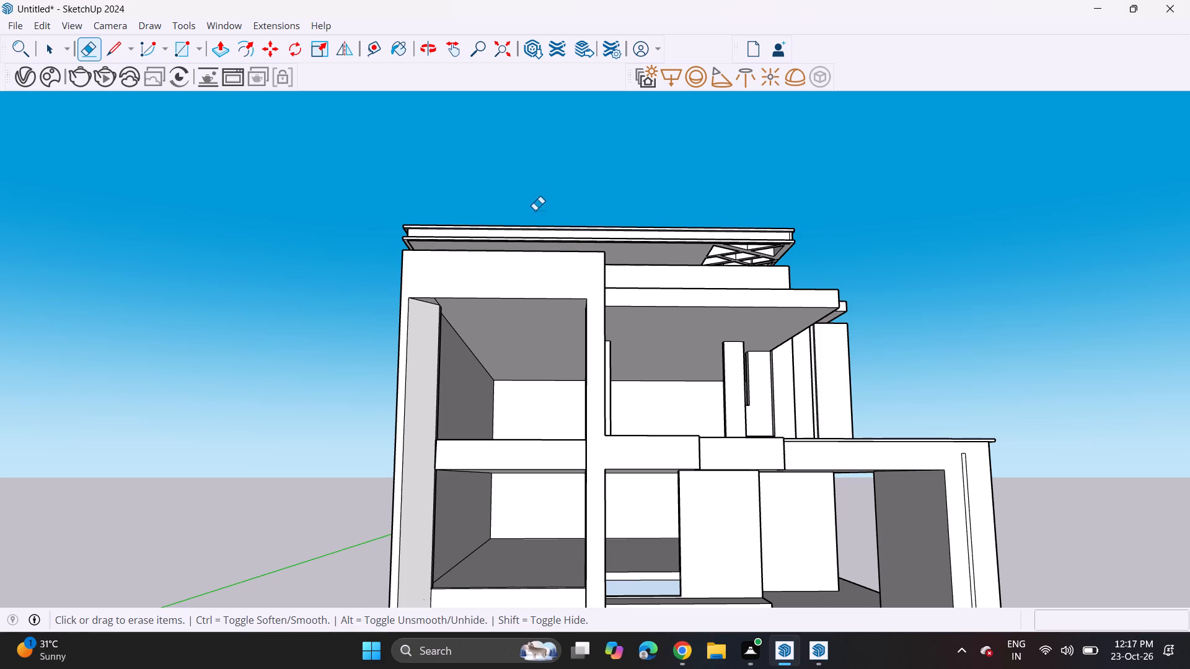
{"action": "scroll", "coordinate": [562, 261], "scroll_direction": "down", "scroll_amount": 6}
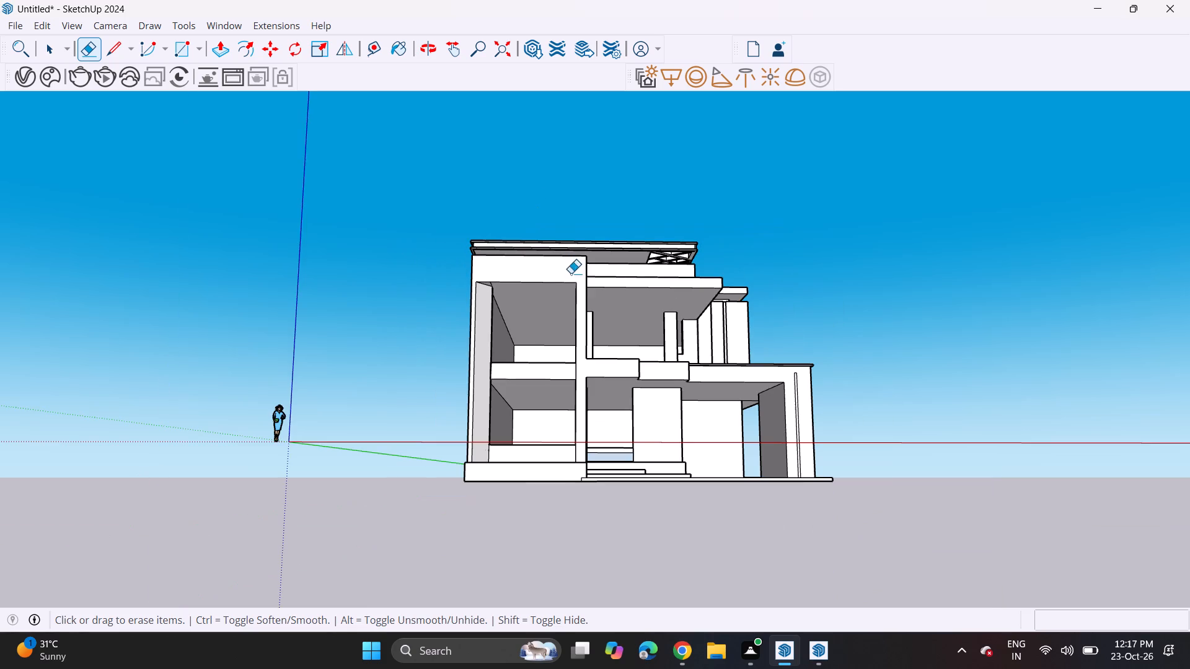
{"action": "middle_click_drag", "start_coordinate": [584, 276], "coordinate": [531, 287], "text": "shift"}
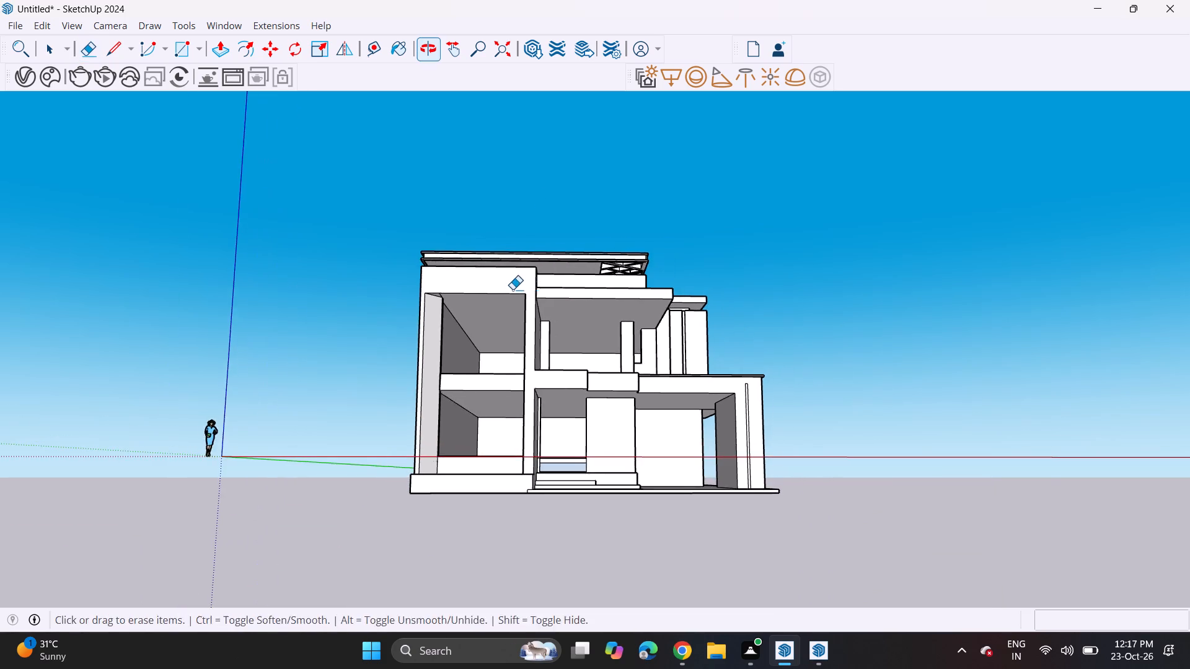
{"action": "middle_click_drag", "start_coordinate": [506, 282], "coordinate": [522, 320]}
{"action": "scroll", "coordinate": [532, 273], "scroll_direction": "up", "scroll_amount": 12}
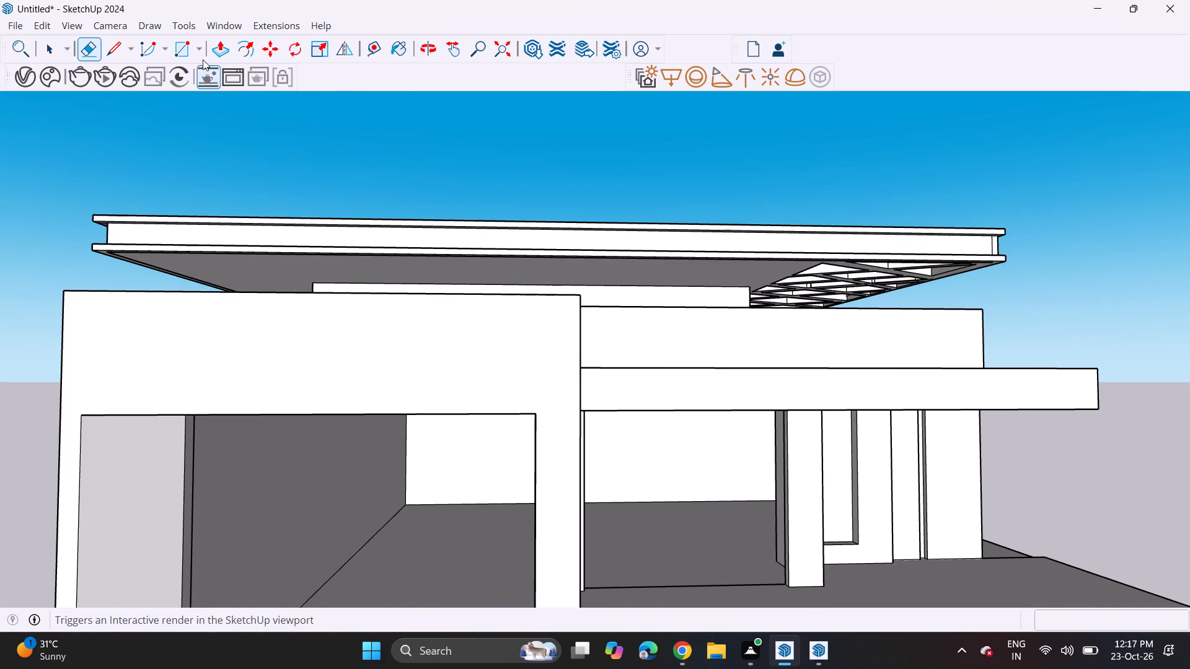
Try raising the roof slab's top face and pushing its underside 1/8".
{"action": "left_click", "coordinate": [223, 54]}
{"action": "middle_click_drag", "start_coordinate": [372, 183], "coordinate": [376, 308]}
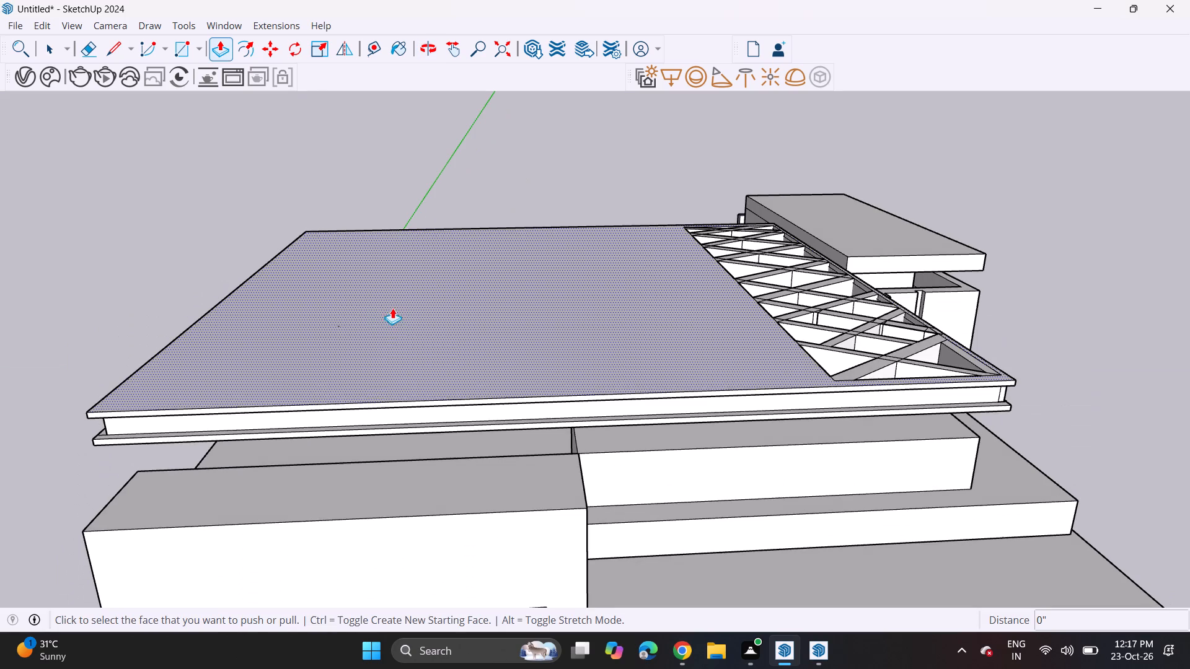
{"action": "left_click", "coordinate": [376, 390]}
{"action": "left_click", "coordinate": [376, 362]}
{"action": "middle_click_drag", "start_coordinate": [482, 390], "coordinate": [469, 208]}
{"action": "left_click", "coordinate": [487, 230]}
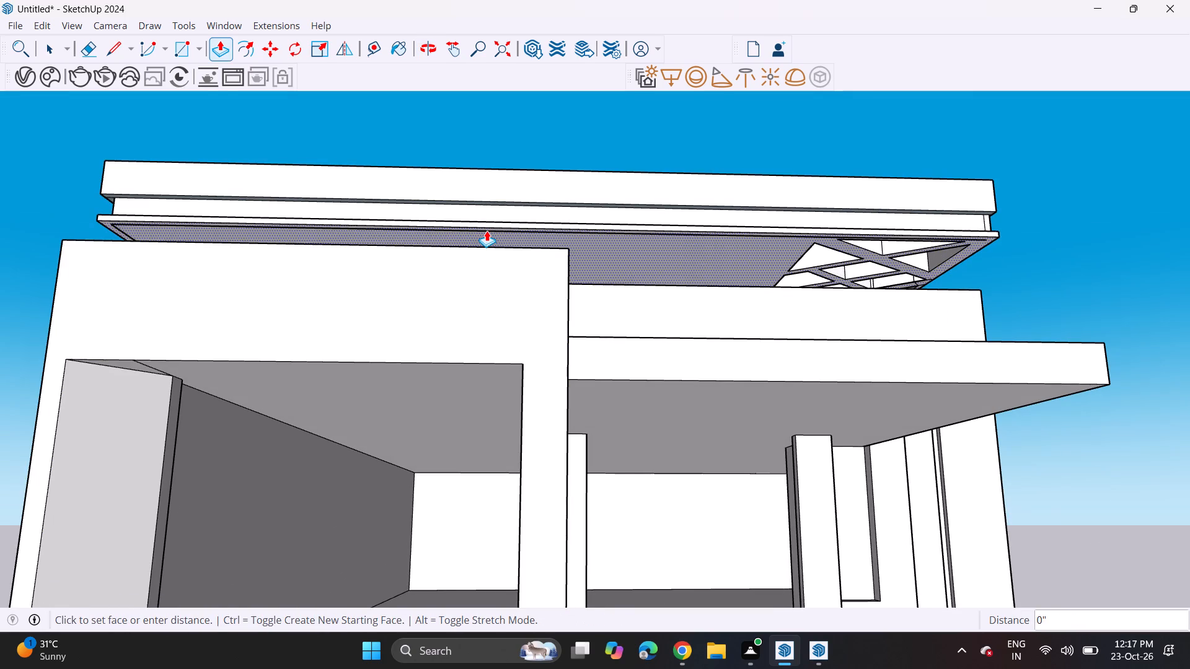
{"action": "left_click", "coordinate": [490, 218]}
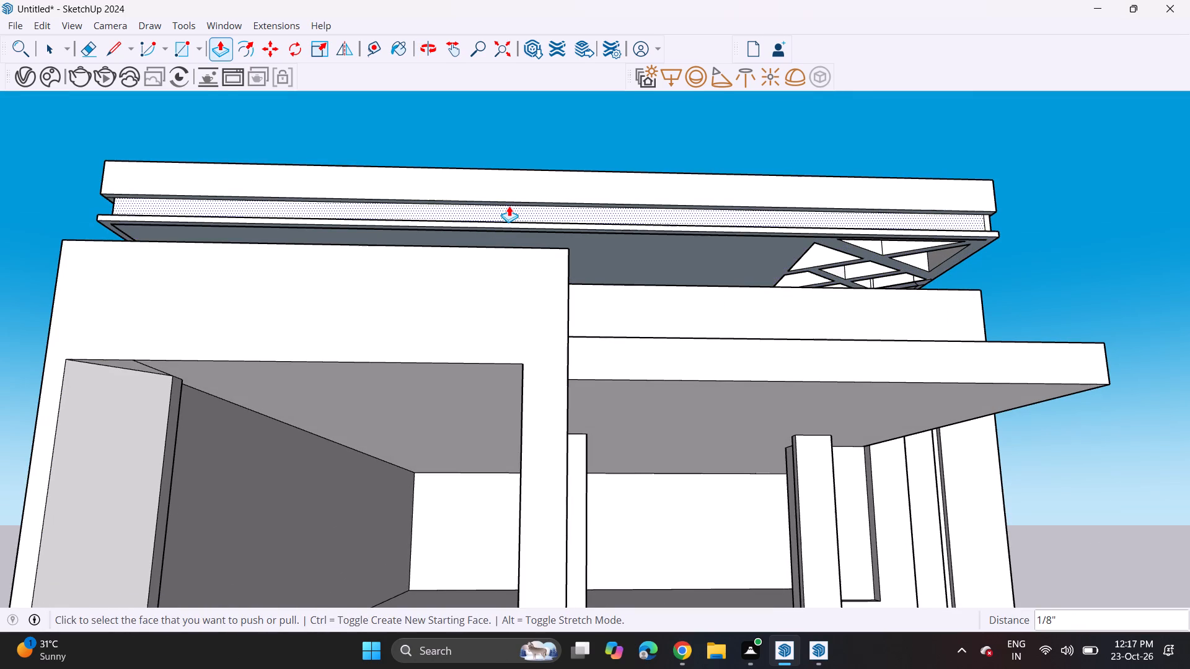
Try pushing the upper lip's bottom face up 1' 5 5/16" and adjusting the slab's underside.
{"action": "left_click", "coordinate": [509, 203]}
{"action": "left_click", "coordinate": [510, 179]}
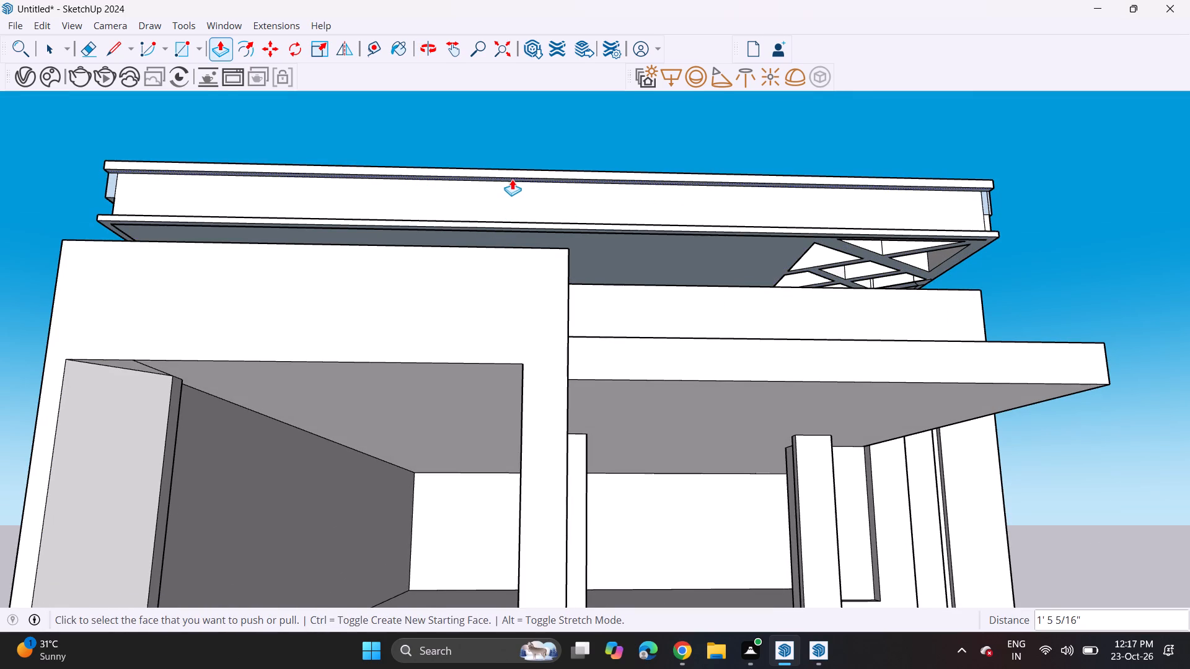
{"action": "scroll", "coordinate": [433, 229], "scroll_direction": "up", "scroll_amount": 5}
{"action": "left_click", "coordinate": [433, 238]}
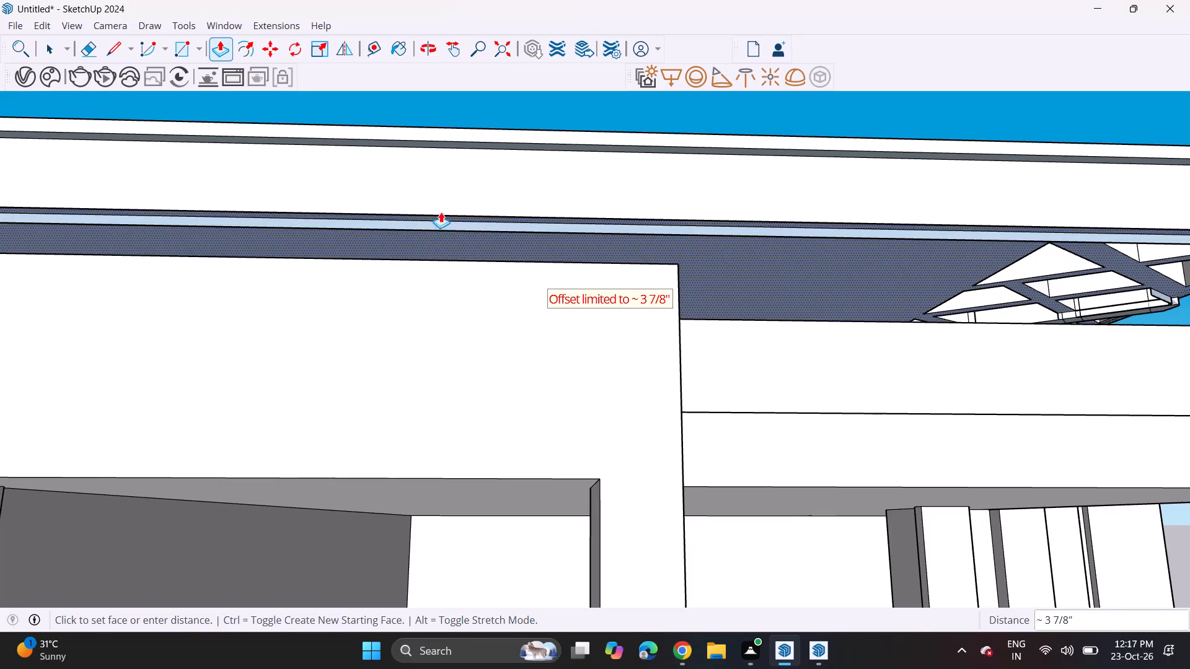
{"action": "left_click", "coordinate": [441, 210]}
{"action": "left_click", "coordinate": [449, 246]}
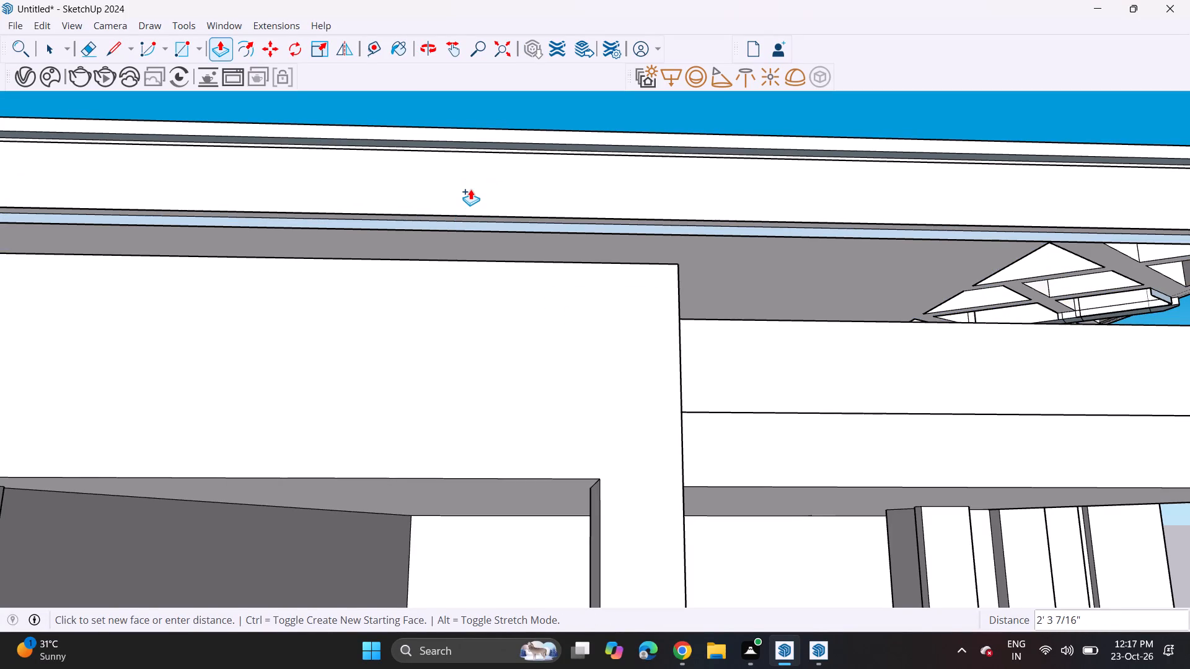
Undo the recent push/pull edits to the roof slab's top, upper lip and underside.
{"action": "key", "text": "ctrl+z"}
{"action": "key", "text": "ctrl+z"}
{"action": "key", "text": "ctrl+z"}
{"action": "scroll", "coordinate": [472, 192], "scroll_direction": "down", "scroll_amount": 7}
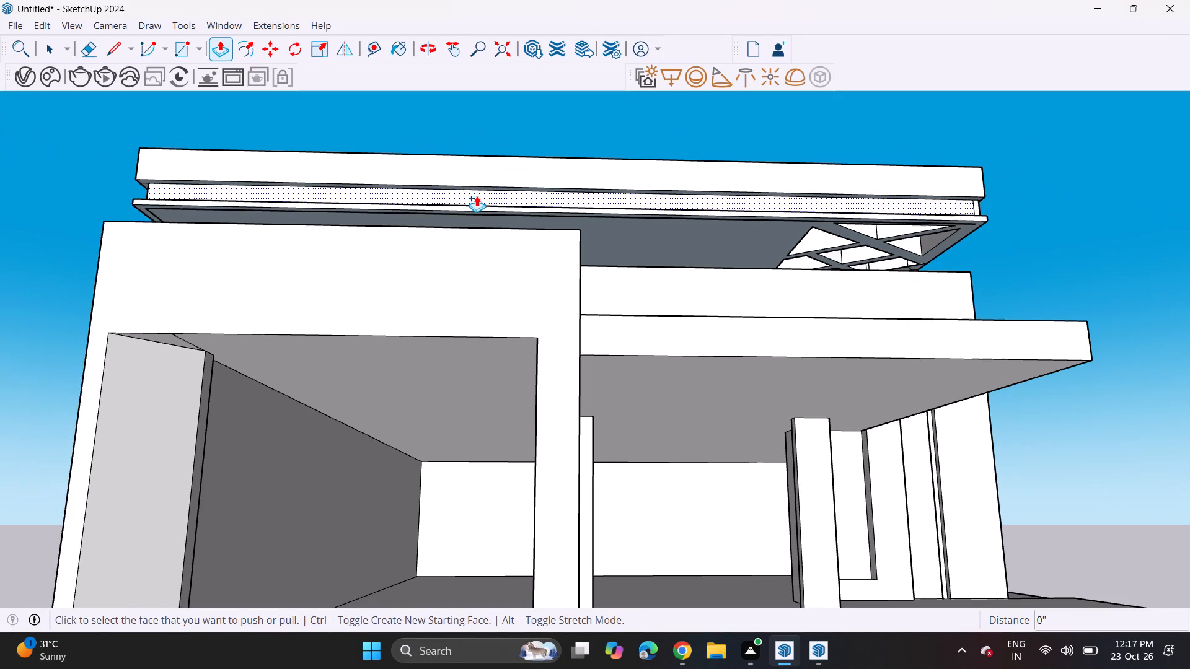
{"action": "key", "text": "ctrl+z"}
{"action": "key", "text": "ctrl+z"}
Pull the roof slab's front recessed band forward by more than 2', repeating the same distance on the lower and upper lips.
{"action": "scroll", "coordinate": [487, 212], "scroll_direction": "up", "scroll_amount": 1}
{"action": "middle_click_drag", "start_coordinate": [493, 214], "coordinate": [491, 229]}
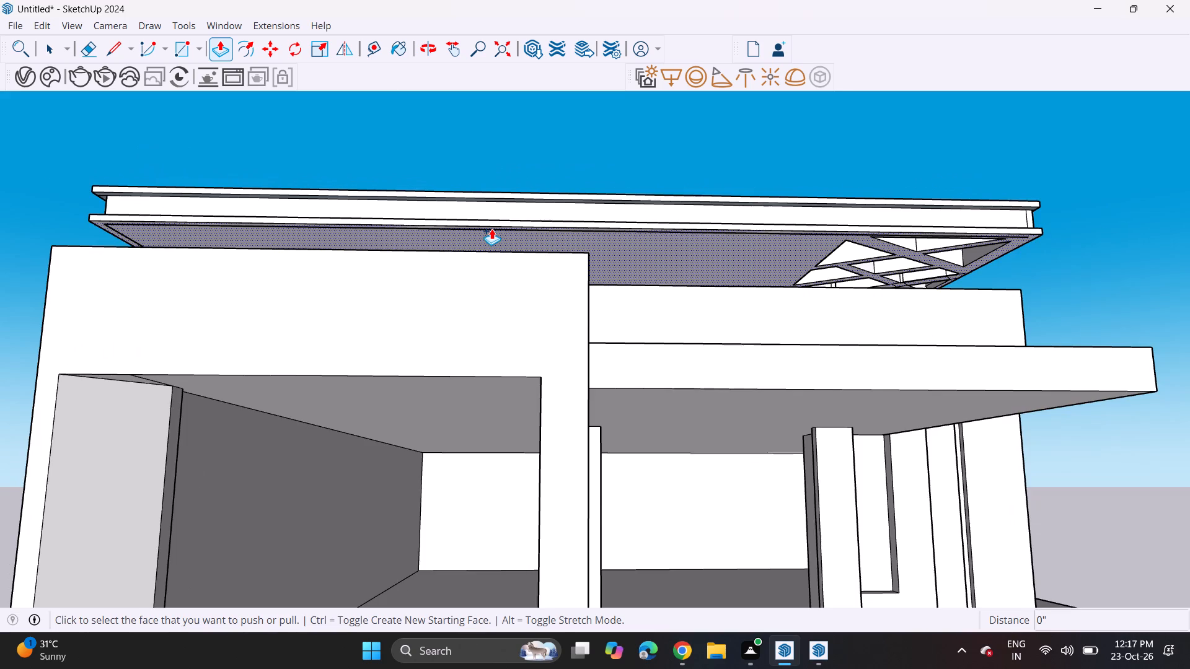
{"action": "scroll", "coordinate": [491, 229], "scroll_direction": "up", "scroll_amount": 5}
{"action": "left_click", "coordinate": [492, 203]}
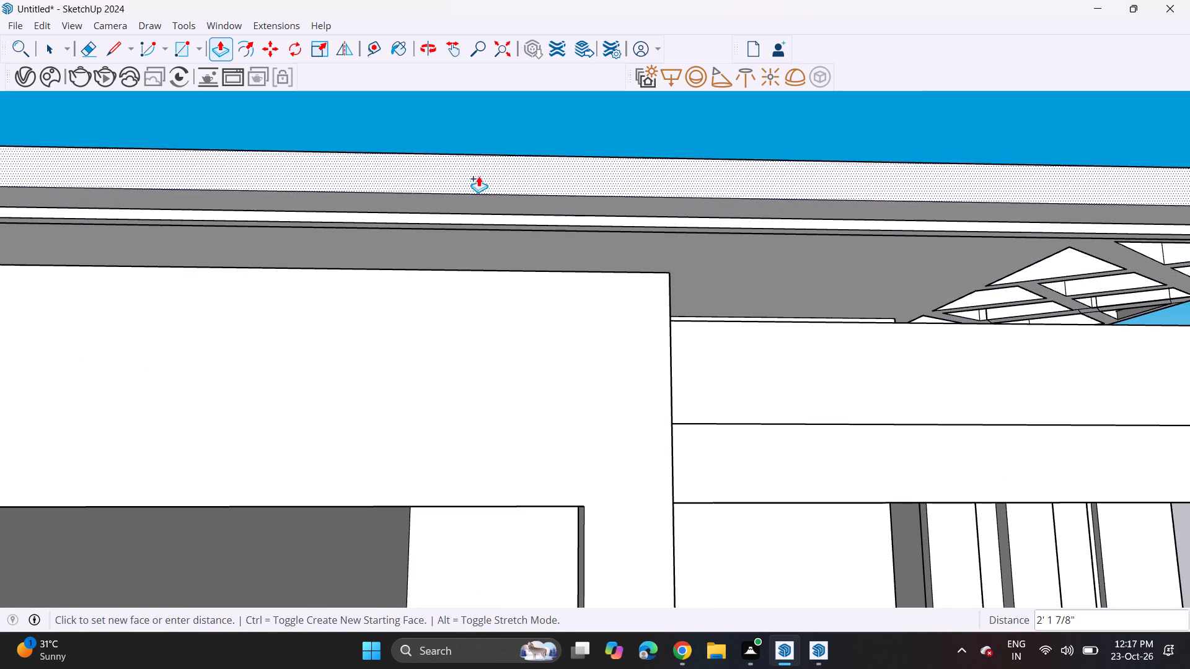
{"action": "left_click", "coordinate": [476, 169]}
{"action": "double_click", "coordinate": [465, 219]}
{"action": "middle_click_drag", "start_coordinate": [490, 167], "coordinate": [492, 173]}
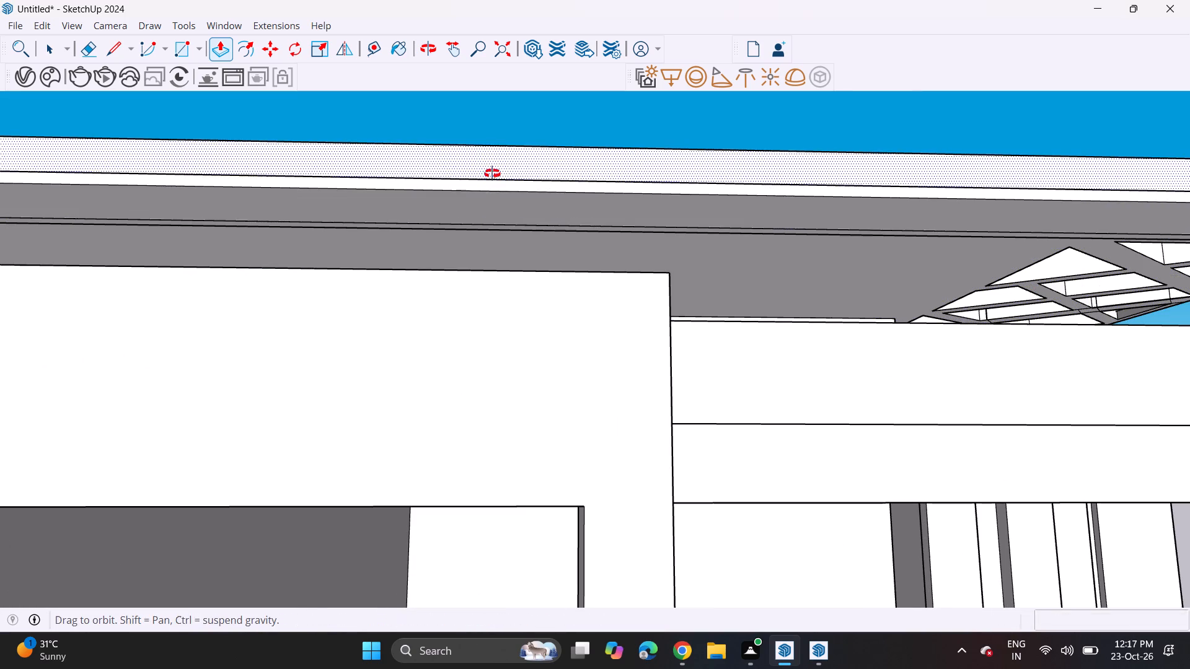
{"action": "middle_click_drag", "start_coordinate": [492, 173], "coordinate": [492, 267]}
{"action": "double_click", "coordinate": [488, 289]}
{"action": "middle_click_drag", "start_coordinate": [523, 345], "coordinate": [522, 330]}
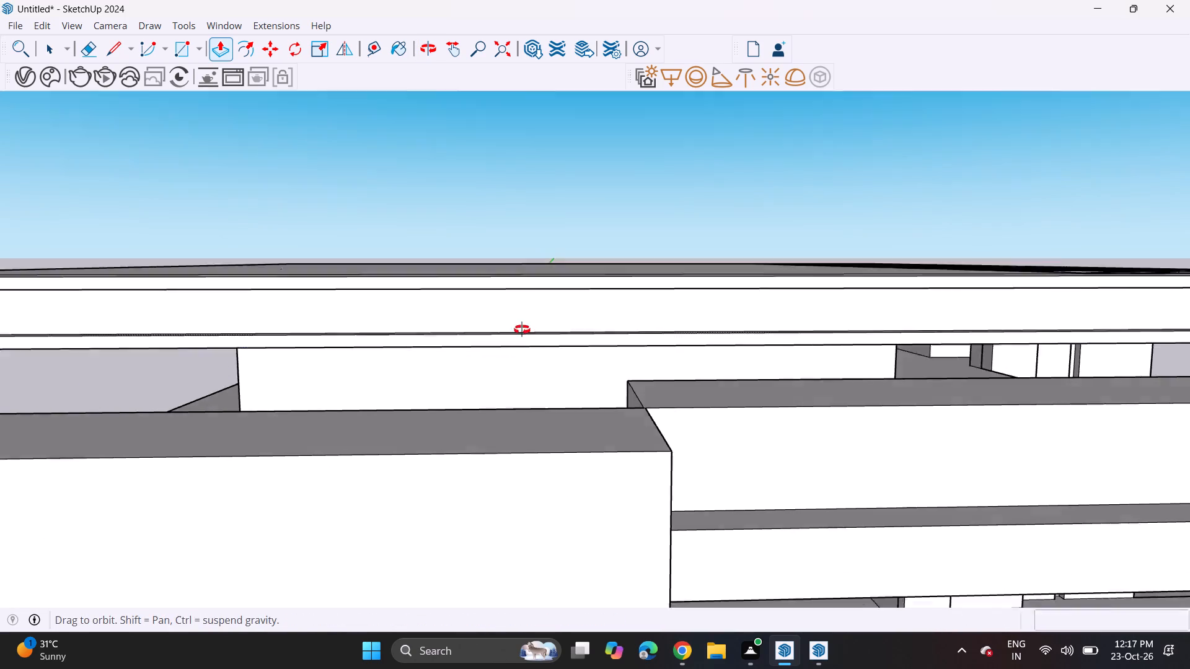
{"action": "middle_click_drag", "start_coordinate": [522, 330], "coordinate": [506, 223]}
{"action": "scroll", "coordinate": [498, 225], "scroll_direction": "down", "scroll_amount": 7}
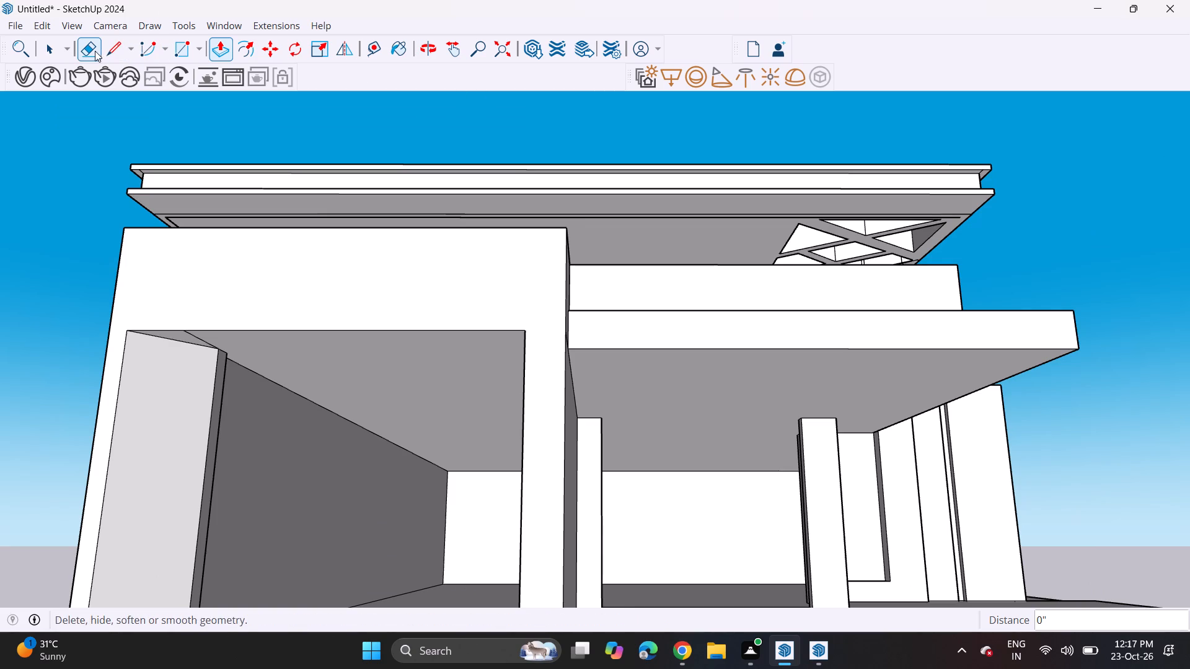
Erase the leftover boundary lines on the roof slab's underside behind its extended front edge.
{"action": "left_click", "coordinate": [95, 51]}
{"action": "scroll", "coordinate": [131, 184], "scroll_direction": "up", "scroll_amount": 10}
{"action": "left_click", "coordinate": [190, 214]}
{"action": "left_click", "coordinate": [193, 224]}
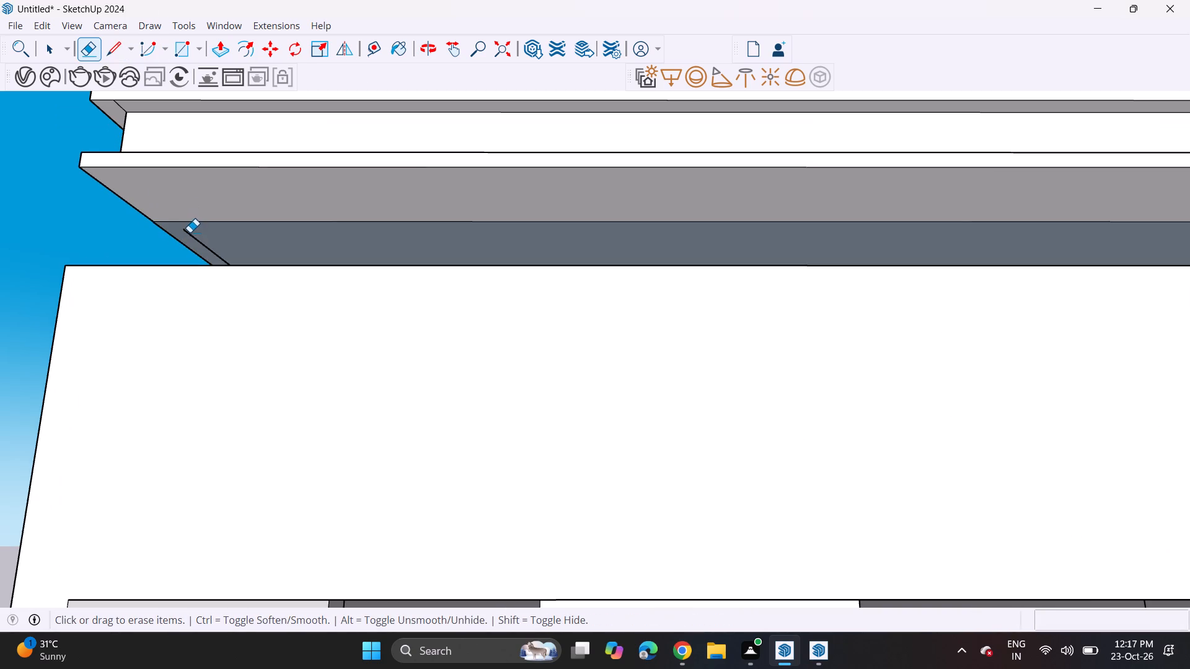
{"action": "left_click", "coordinate": [190, 221]}
{"action": "left_click_drag", "start_coordinate": [191, 226], "coordinate": [191, 233]}
{"action": "scroll", "coordinate": [188, 221], "scroll_direction": "down", "scroll_amount": 5}
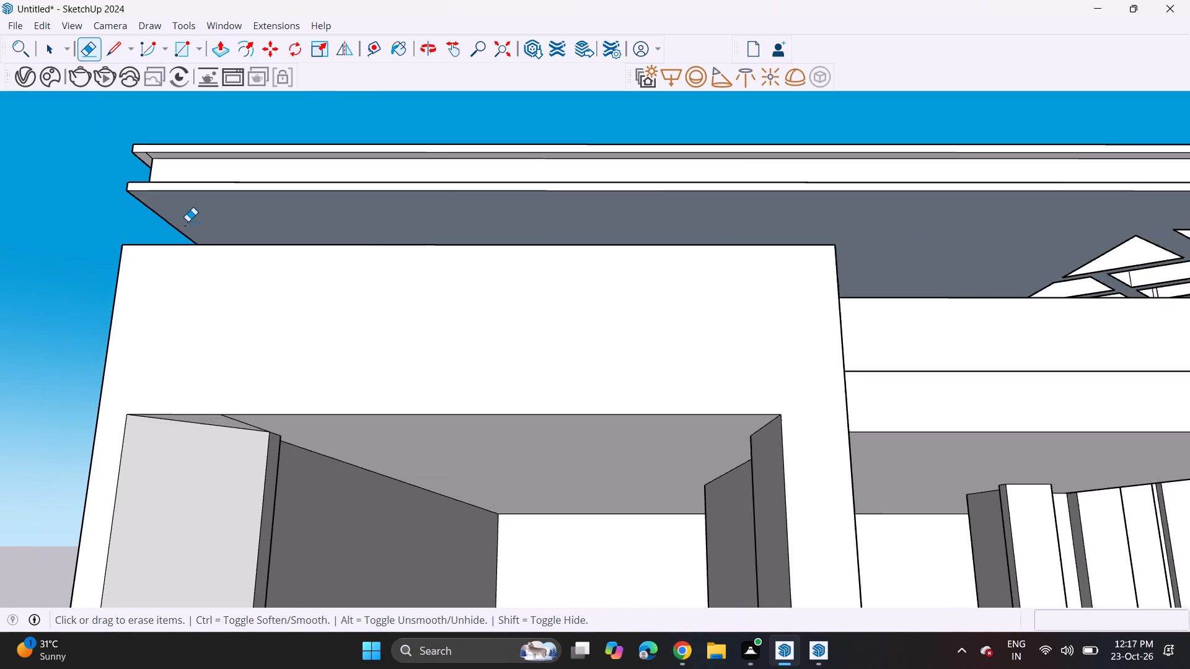
{"action": "scroll", "coordinate": [188, 221], "scroll_direction": "down", "scroll_amount": 7}
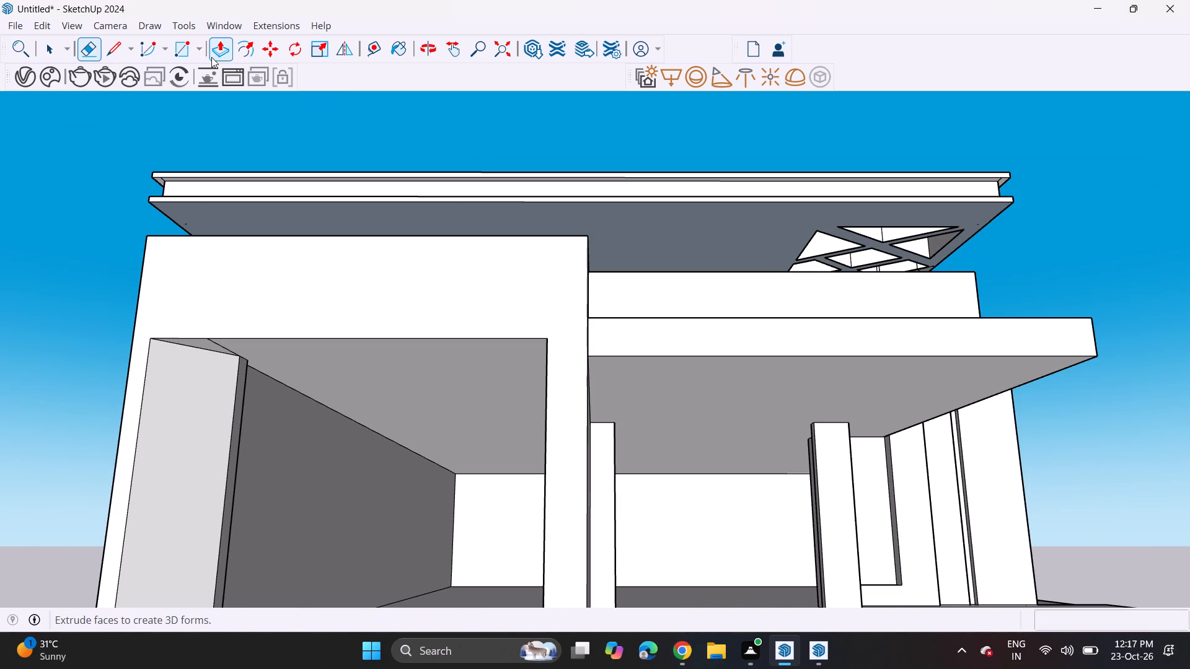
Push the roof slab's underside 1/16" as a new starting face.
{"action": "left_click", "coordinate": [211, 57]}
{"action": "left_click", "coordinate": [231, 205]}
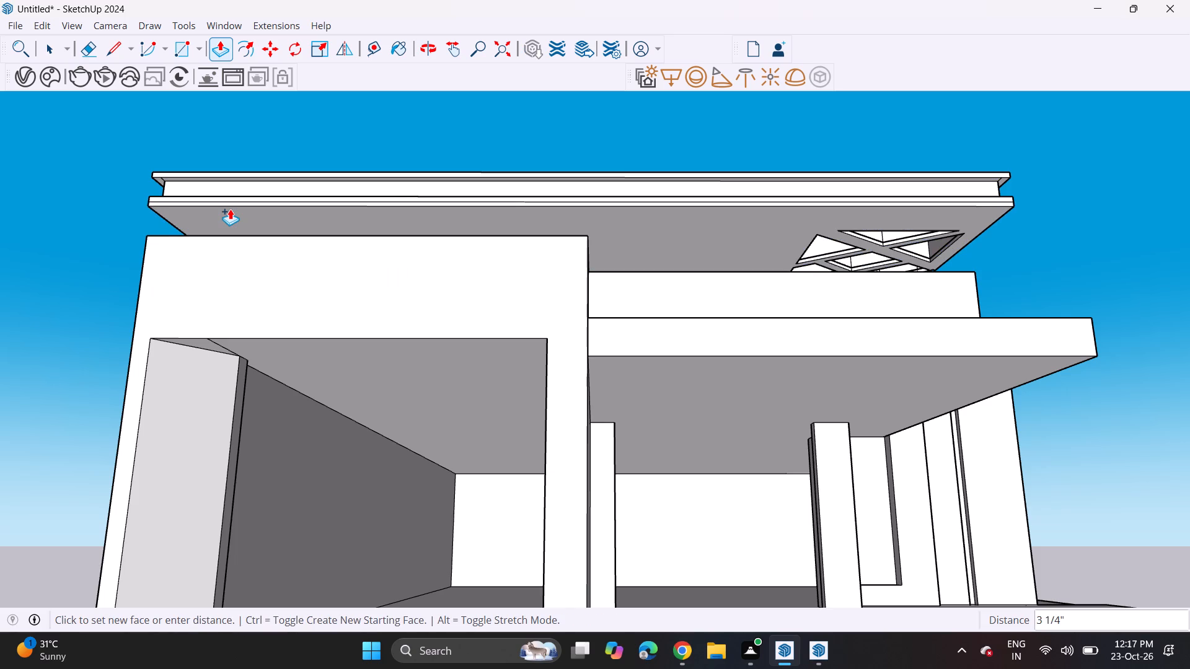
{"action": "left_click", "coordinate": [232, 205]}
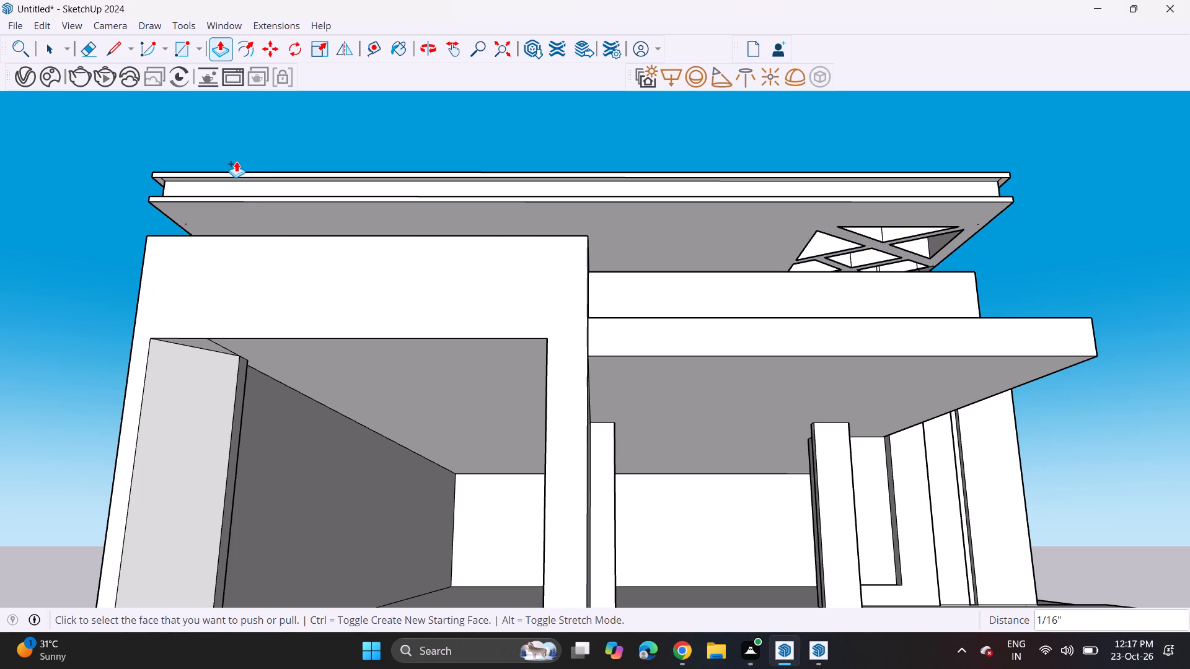
Draw a rectangular strip about 5 13/16" by 49' 3" along the side edge of the roof slab's underside.
{"action": "left_click", "coordinate": [186, 56]}
{"action": "middle_click_drag", "start_coordinate": [66, 185], "coordinate": [345, 206]}
{"action": "scroll", "coordinate": [560, 182], "scroll_direction": "up", "scroll_amount": 4}
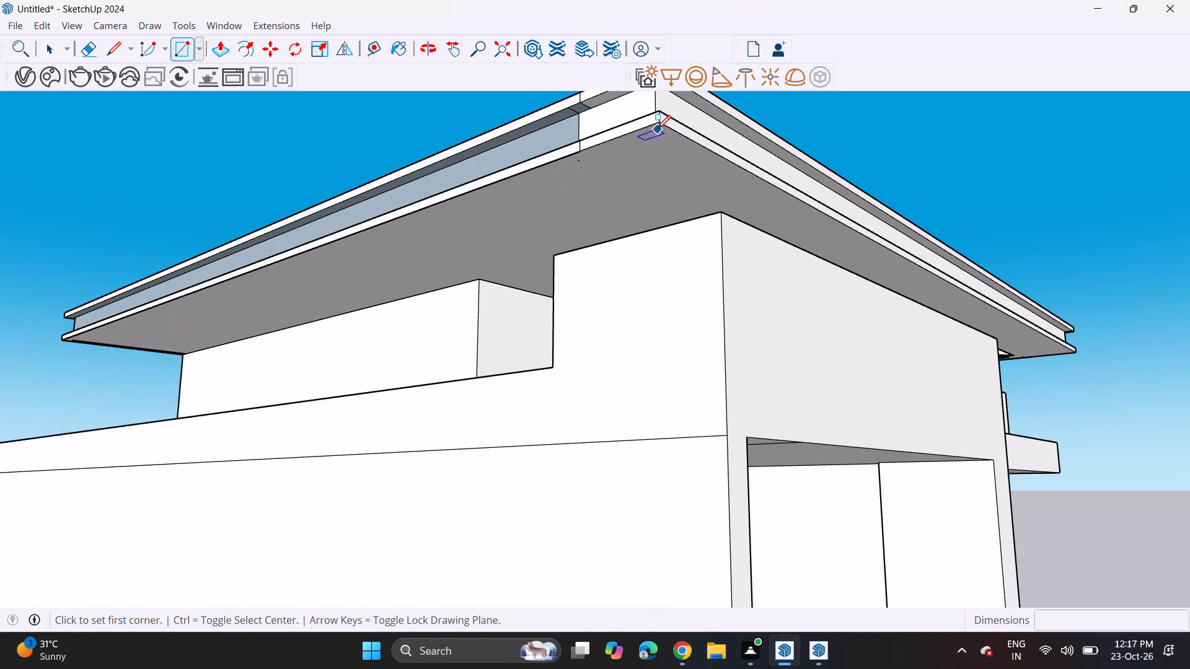
{"action": "left_click", "coordinate": [659, 122]}
{"action": "scroll", "coordinate": [114, 318], "scroll_direction": "up", "scroll_amount": 10}
{"action": "scroll", "coordinate": [58, 351], "scroll_direction": "up", "scroll_amount": 5}
{"action": "middle_click_drag", "start_coordinate": [3, 317], "coordinate": [2, 308]}
{"action": "middle_click_drag", "start_coordinate": [15, 294], "coordinate": [169, 295], "text": "shift"}
{"action": "scroll", "coordinate": [190, 293], "scroll_direction": "down", "scroll_amount": 1}
{"action": "middle_click_drag", "start_coordinate": [190, 293], "coordinate": [79, 259]}
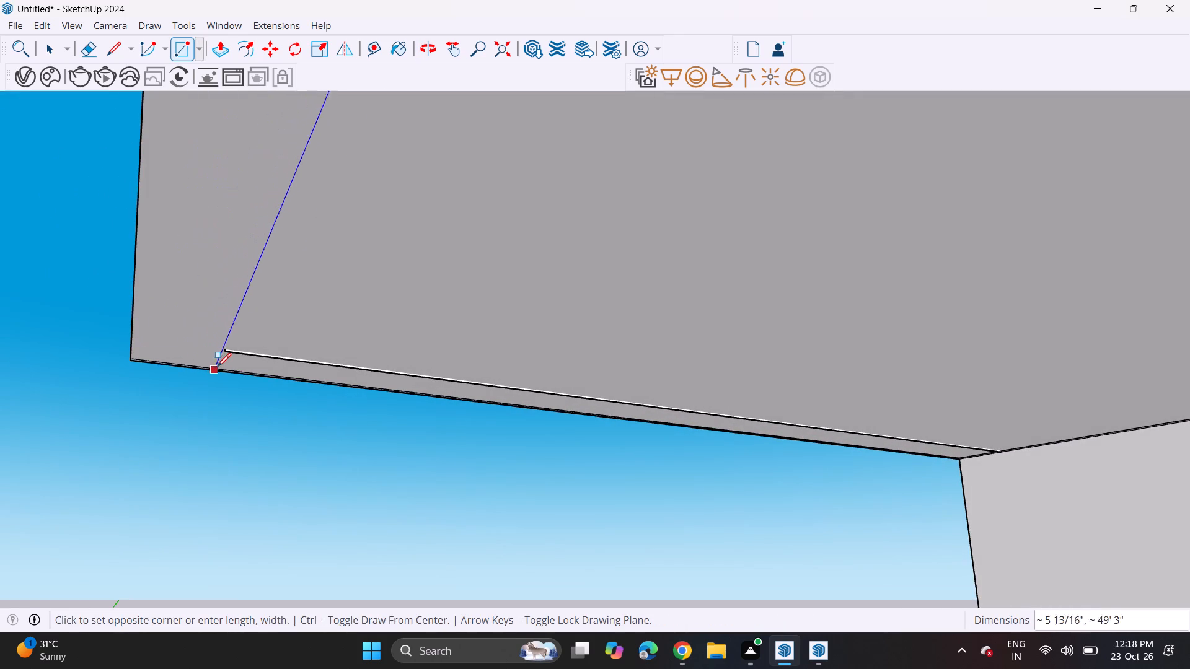
{"action": "left_click", "coordinate": [219, 366]}
Erase the leftover line running alongside the rear edge of the roof slab's underside.
{"action": "left_click", "coordinate": [84, 45]}
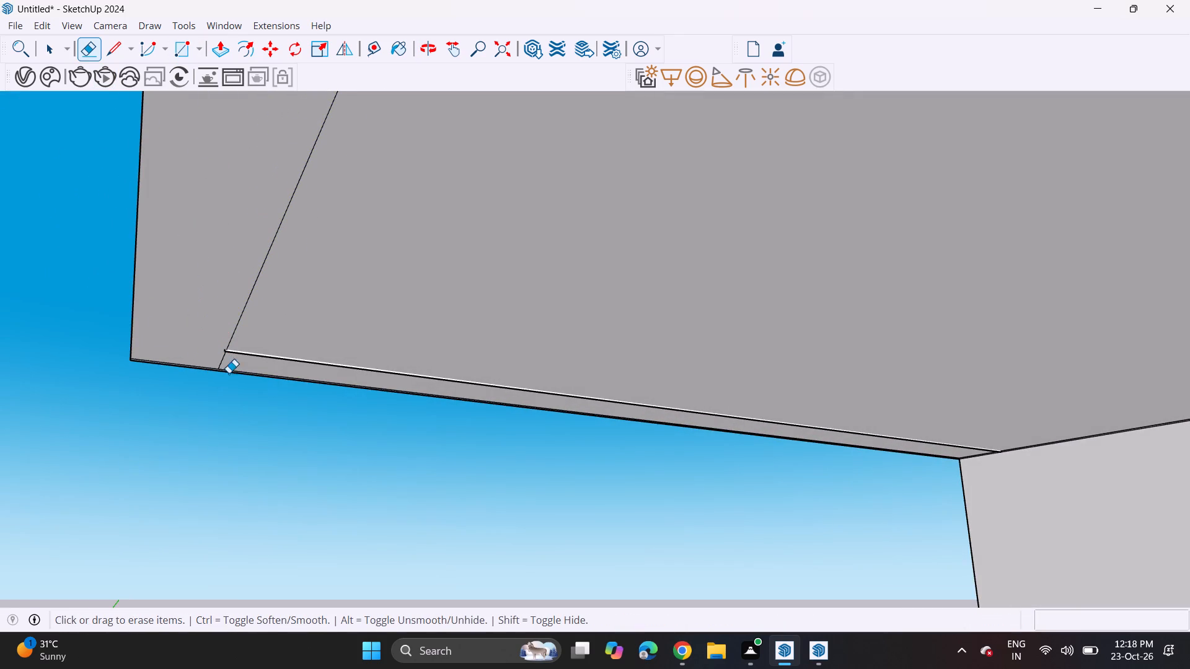
{"action": "left_click", "coordinate": [263, 357]}
Copy the edge strip three times across the roof slab's underside at about 7 3/16" spacing, leaving narrow gaps between strips.
{"action": "scroll", "coordinate": [190, 280], "scroll_direction": "down", "scroll_amount": 9}
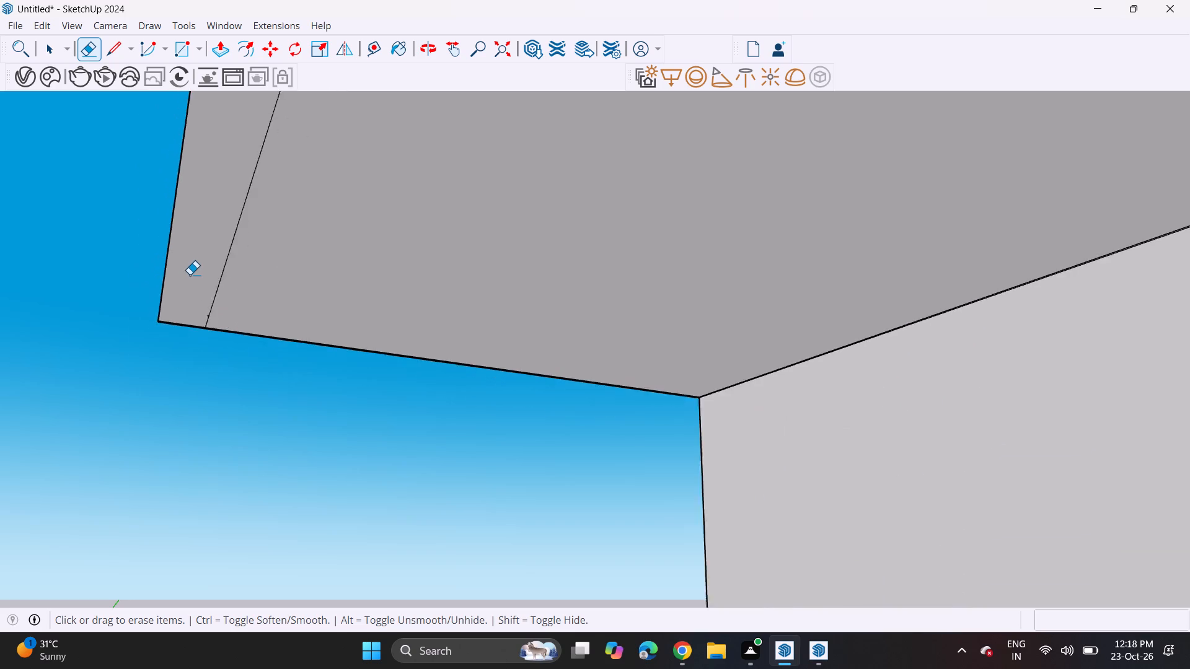
{"action": "scroll", "coordinate": [190, 274], "scroll_direction": "down", "scroll_amount": 20}
{"action": "scroll", "coordinate": [190, 274], "scroll_direction": "down", "scroll_amount": 13}
{"action": "middle_click_drag", "start_coordinate": [211, 168], "coordinate": [219, 306], "text": "shift"}
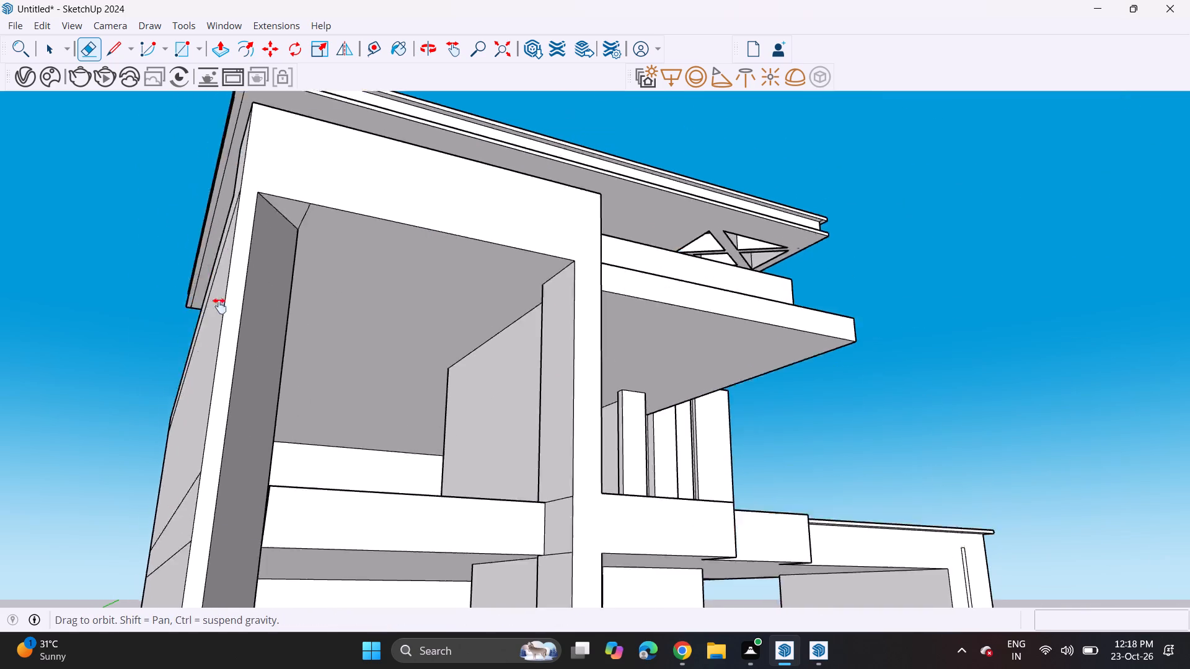
{"action": "middle_click_drag", "start_coordinate": [219, 306], "coordinate": [219, 353], "text": "shift"}
{"action": "middle_click_drag", "start_coordinate": [256, 276], "coordinate": [197, 323]}
{"action": "scroll", "coordinate": [197, 322], "scroll_direction": "up", "scroll_amount": 11}
{"action": "scroll", "coordinate": [209, 357], "scroll_direction": "down", "scroll_amount": 3}
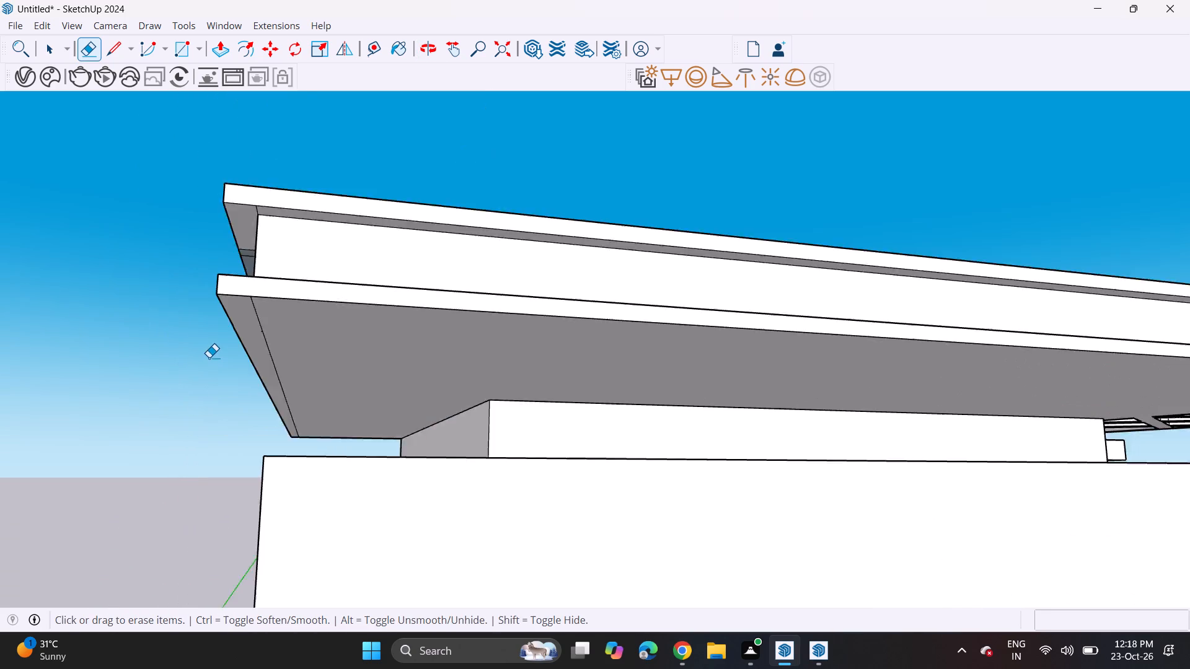
{"action": "scroll", "coordinate": [209, 357], "scroll_direction": "down", "scroll_amount": 2}
{"action": "middle_click_drag", "start_coordinate": [218, 370], "coordinate": [189, 350]}
{"action": "scroll", "coordinate": [199, 346], "scroll_direction": "up", "scroll_amount": 6}
{"action": "scroll", "coordinate": [209, 319], "scroll_direction": "down", "scroll_amount": 4}
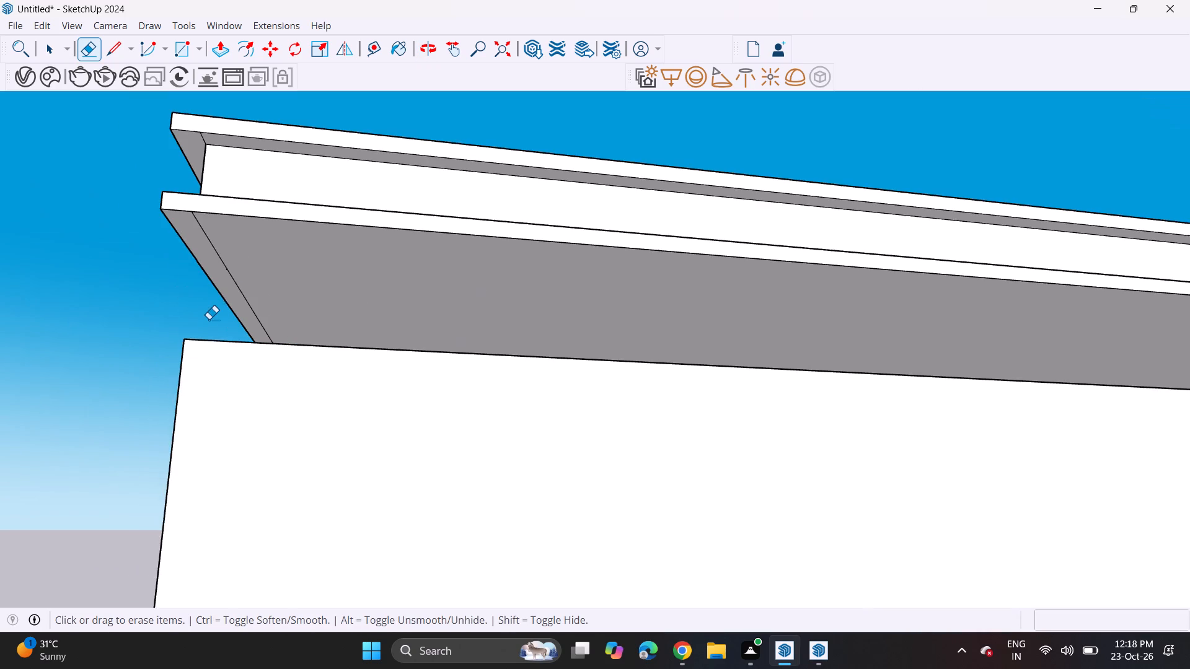
{"action": "key", "text": "space"}
{"action": "double_click", "coordinate": [224, 291]}
{"action": "key", "text": "m"}
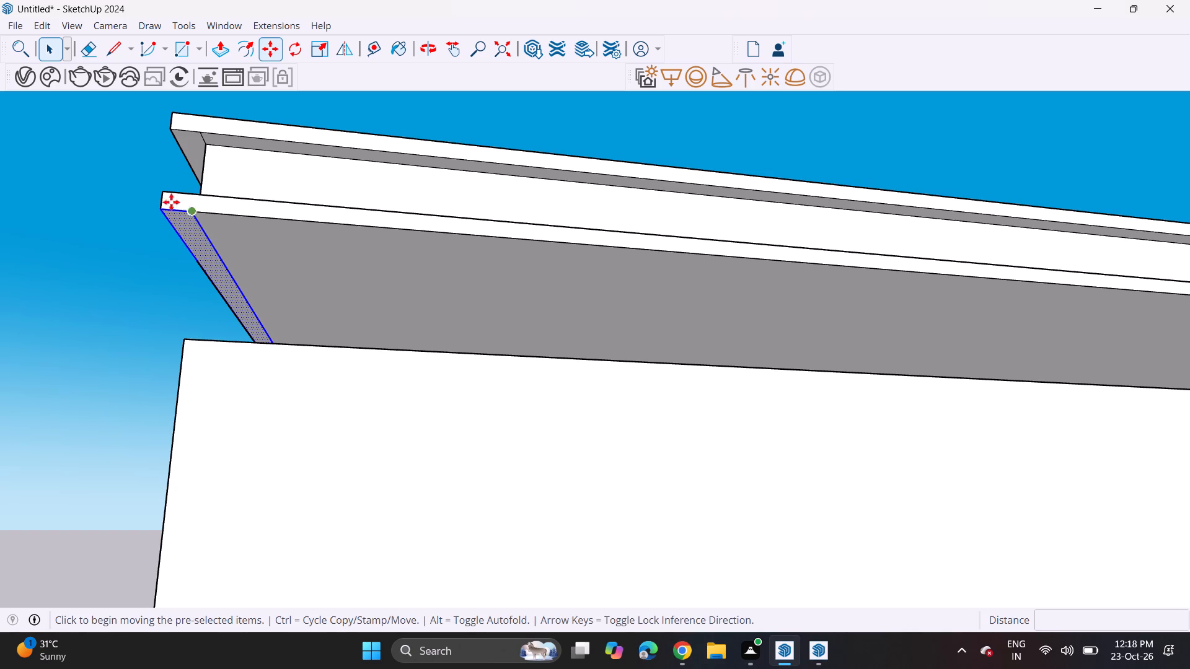
{"action": "left_click", "coordinate": [164, 204]}
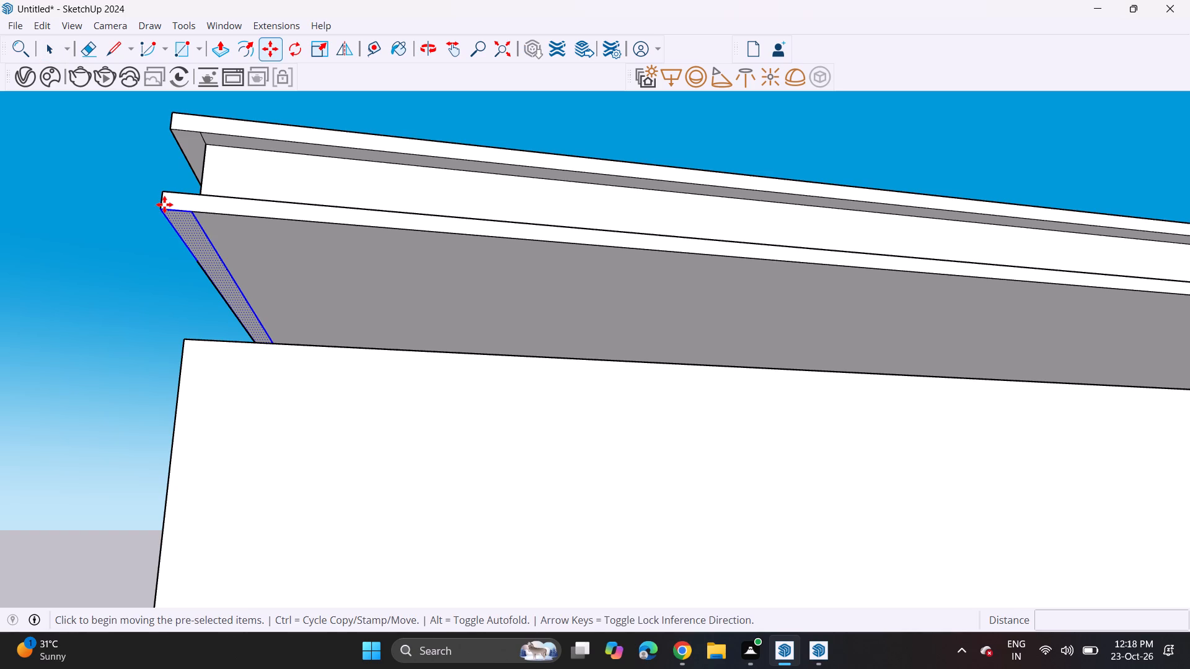
{"action": "scroll", "coordinate": [208, 209], "scroll_direction": "up", "scroll_amount": 11}
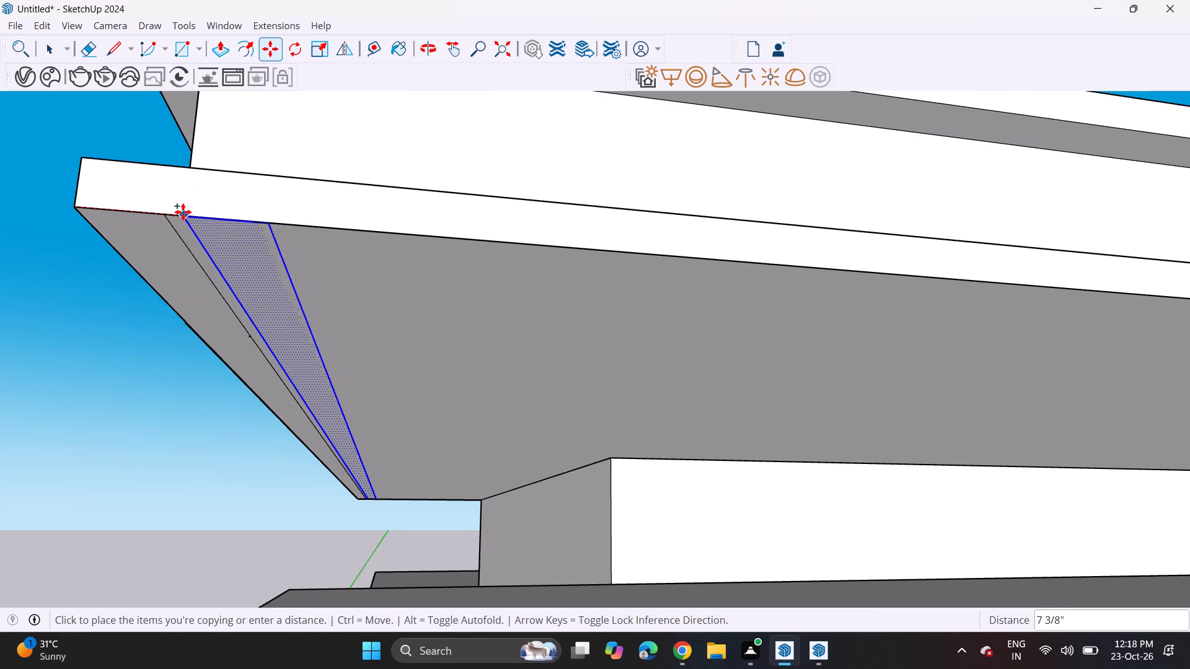
{"action": "left_click", "coordinate": [181, 212]}
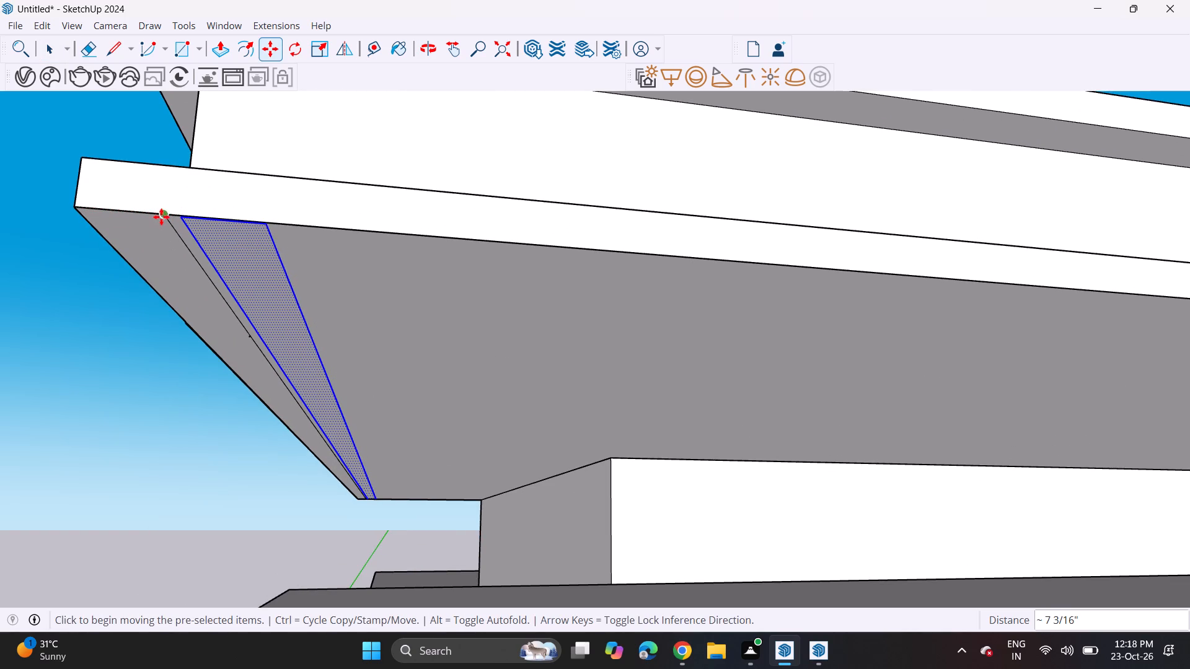
{"action": "left_click", "coordinate": [161, 217]}
{"action": "left_click", "coordinate": [261, 225]}
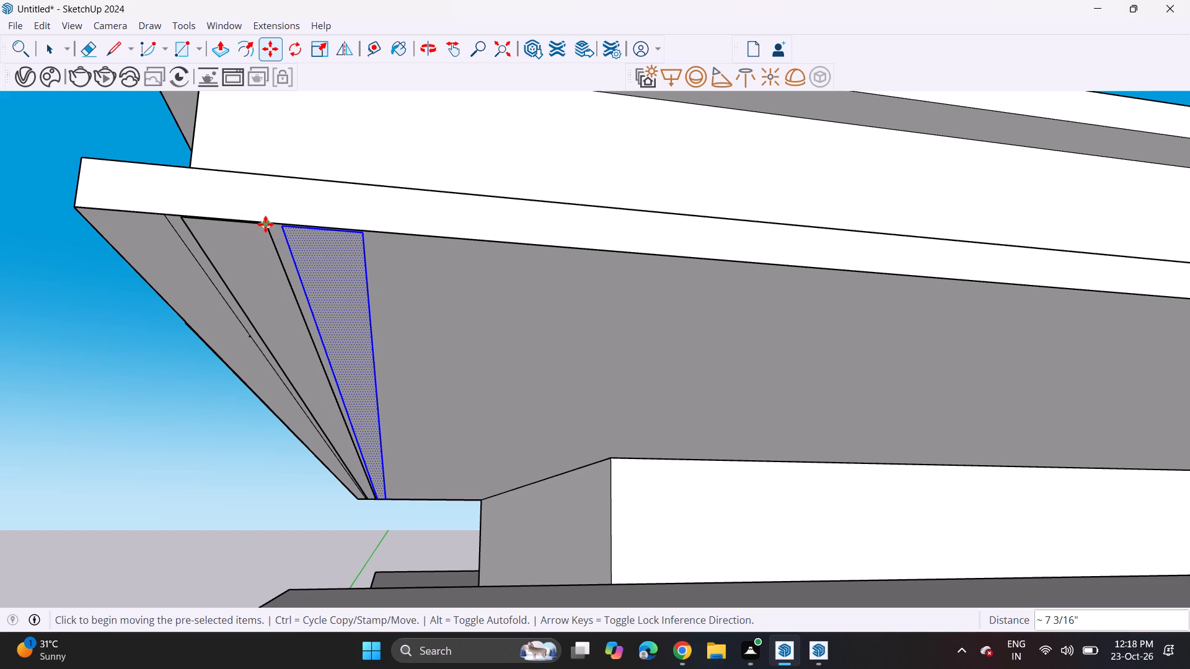
{"action": "left_click", "coordinate": [265, 224]}
{"action": "left_click", "coordinate": [359, 232]}
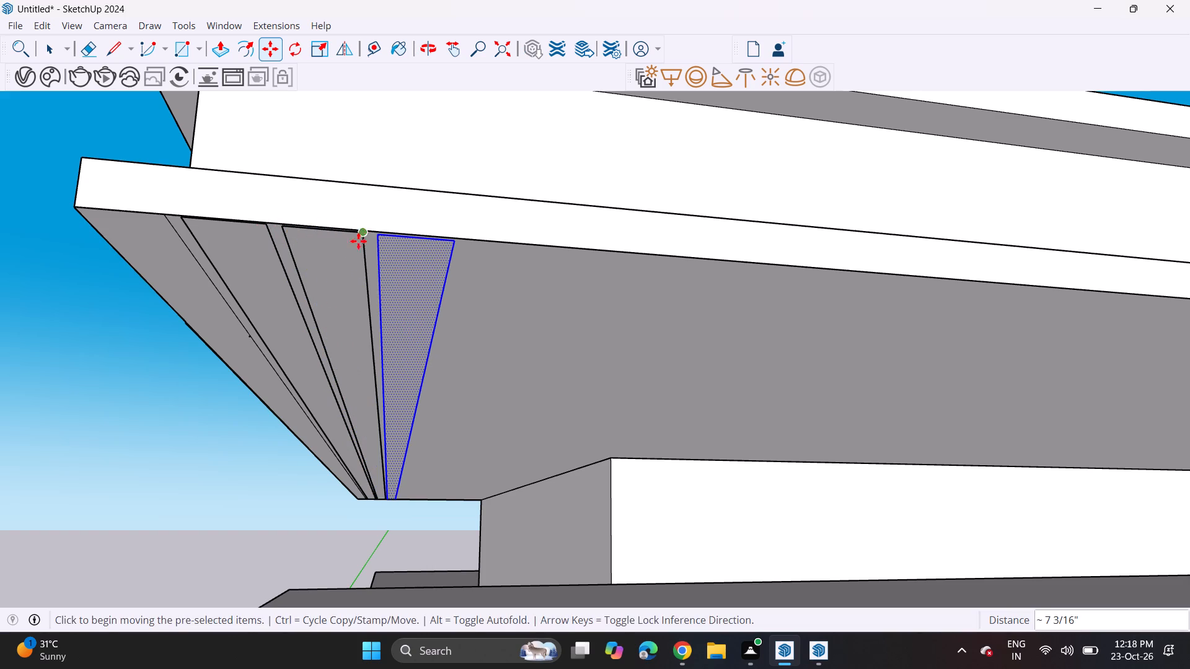
Push/pull the first two copied strips down 1/2" from the roof underside, and lower the original edge strip by 1/8" plus 7/16".
{"action": "scroll", "coordinate": [479, 234], "scroll_direction": "up", "scroll_amount": 1}
{"action": "middle_click_drag", "start_coordinate": [479, 234], "coordinate": [480, 303]}
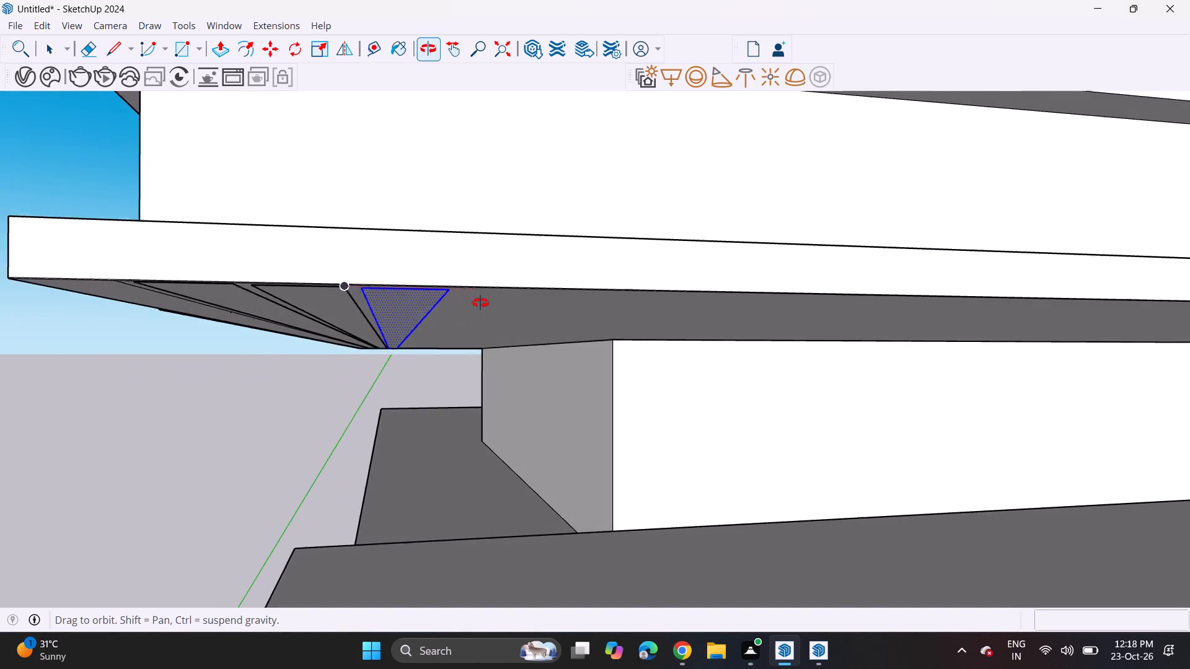
{"action": "middle_click_drag", "start_coordinate": [480, 303], "coordinate": [493, 271]}
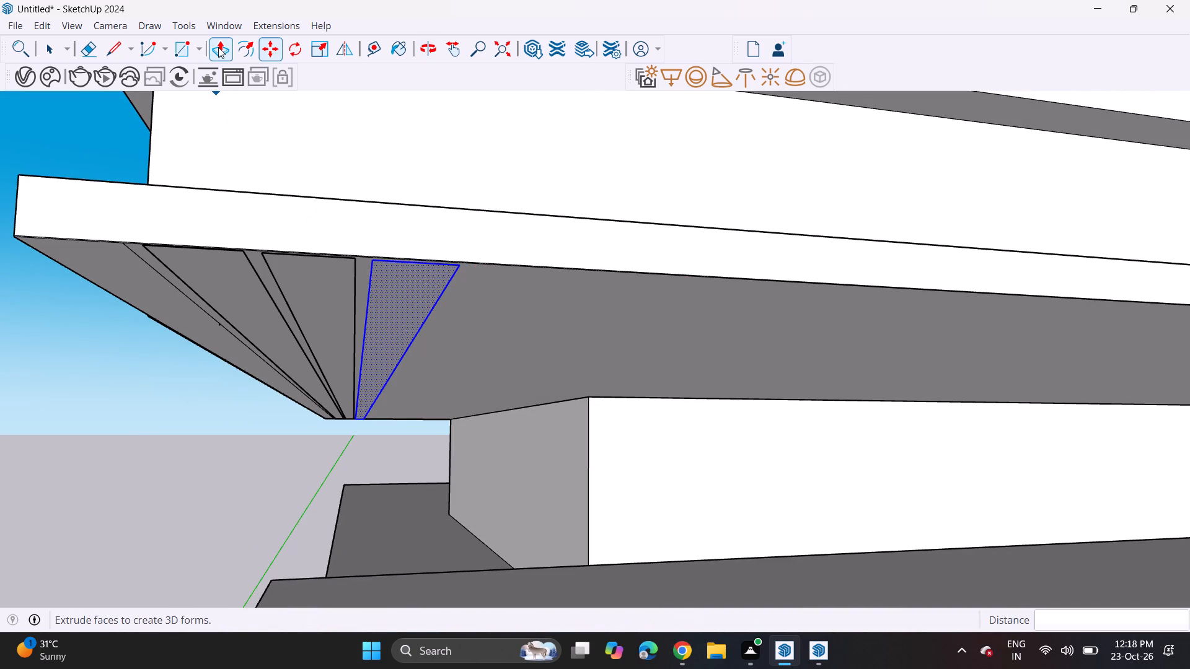
{"action": "left_click", "coordinate": [218, 47]}
{"action": "key", "text": "Escape"}
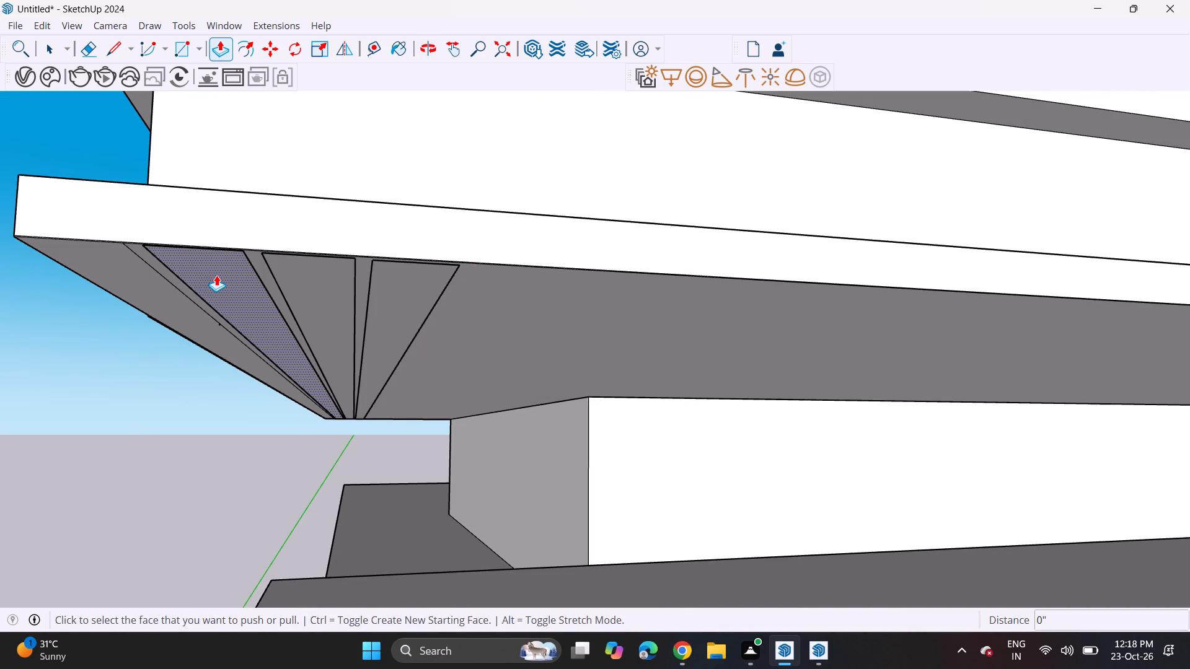
{"action": "left_click", "coordinate": [216, 275]}
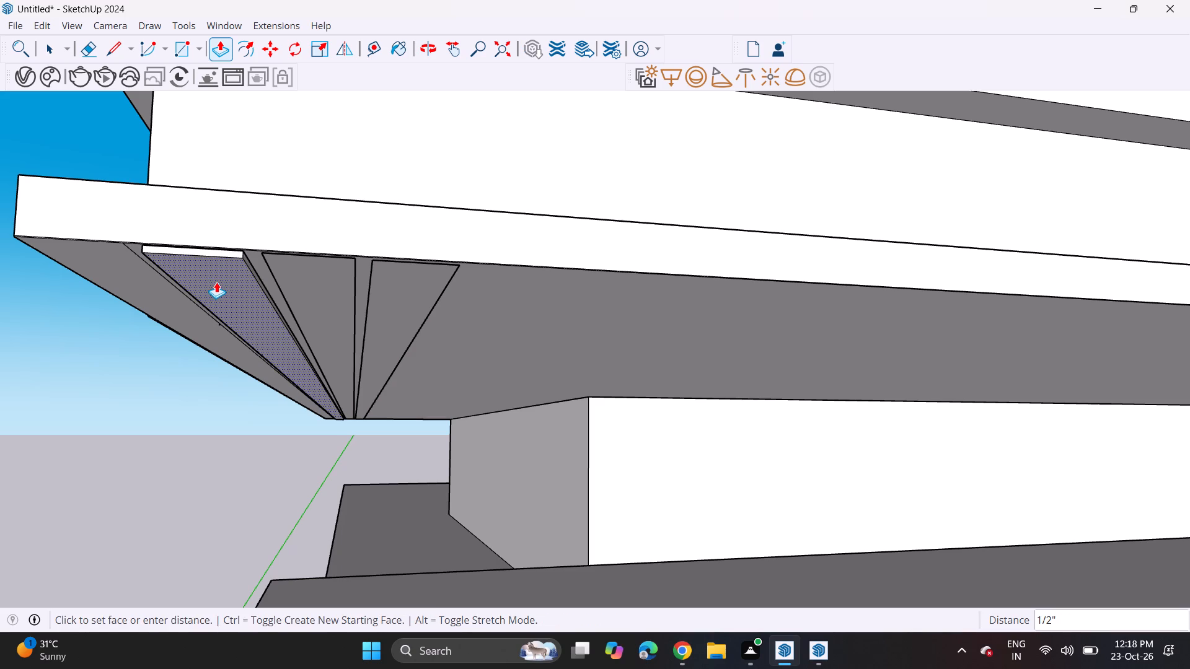
{"action": "left_click", "coordinate": [216, 282]}
{"action": "double_click", "coordinate": [151, 287]}
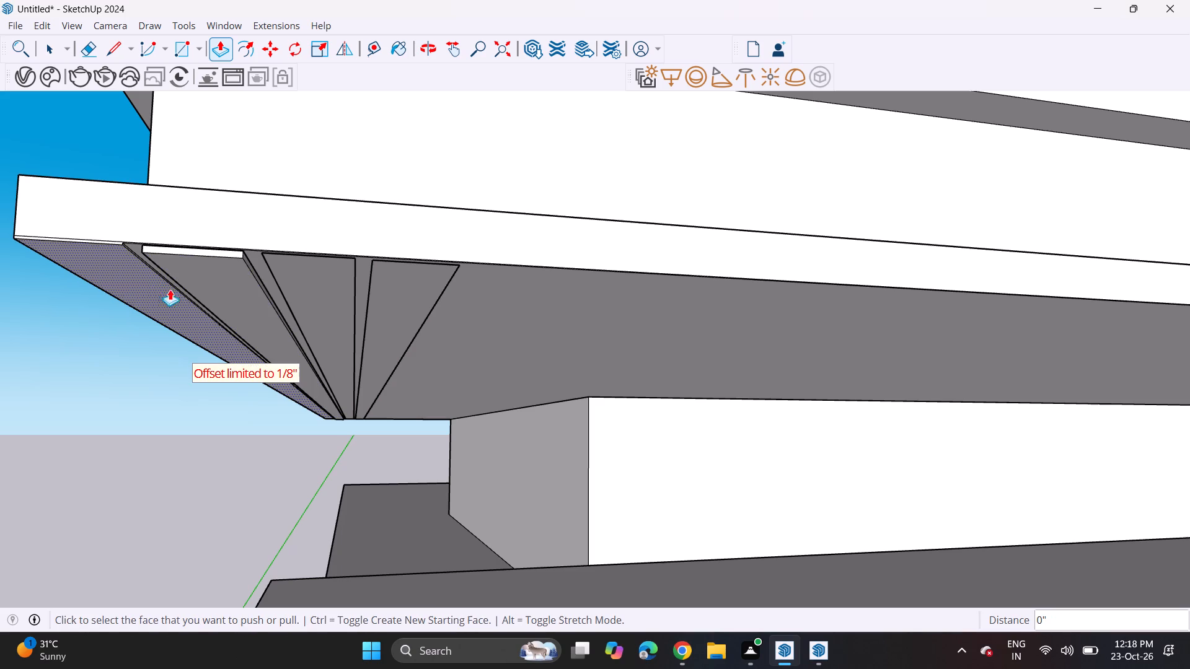
{"action": "double_click", "coordinate": [294, 294]}
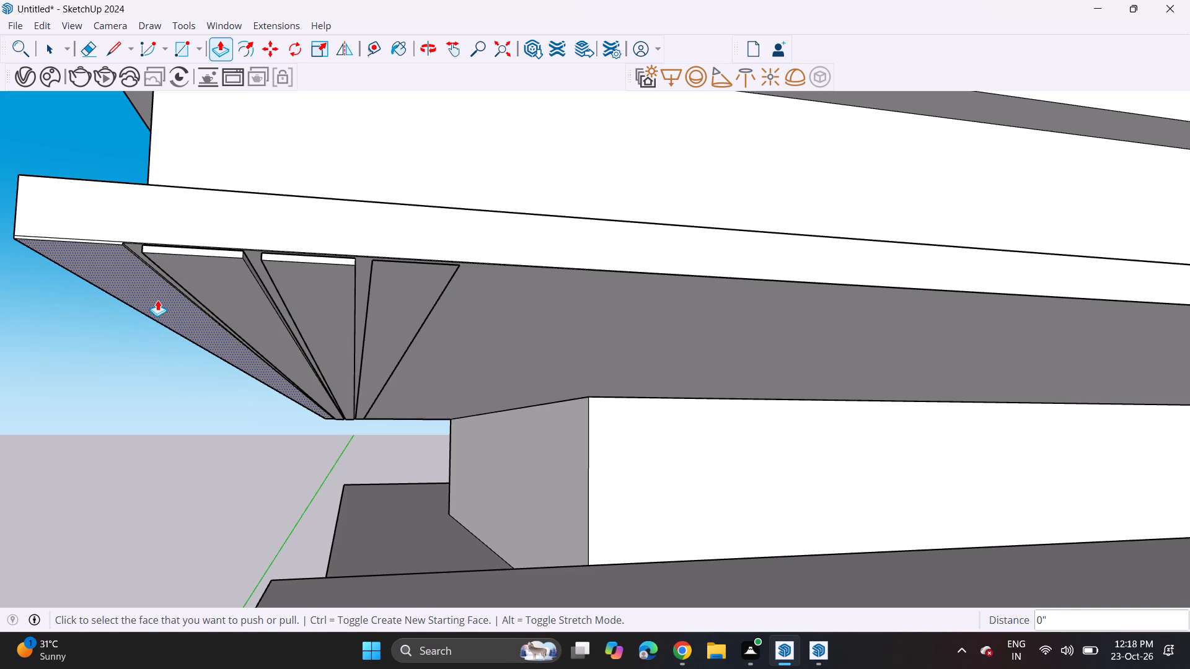
{"action": "left_click", "coordinate": [158, 297]}
{"action": "left_click", "coordinate": [183, 291]}
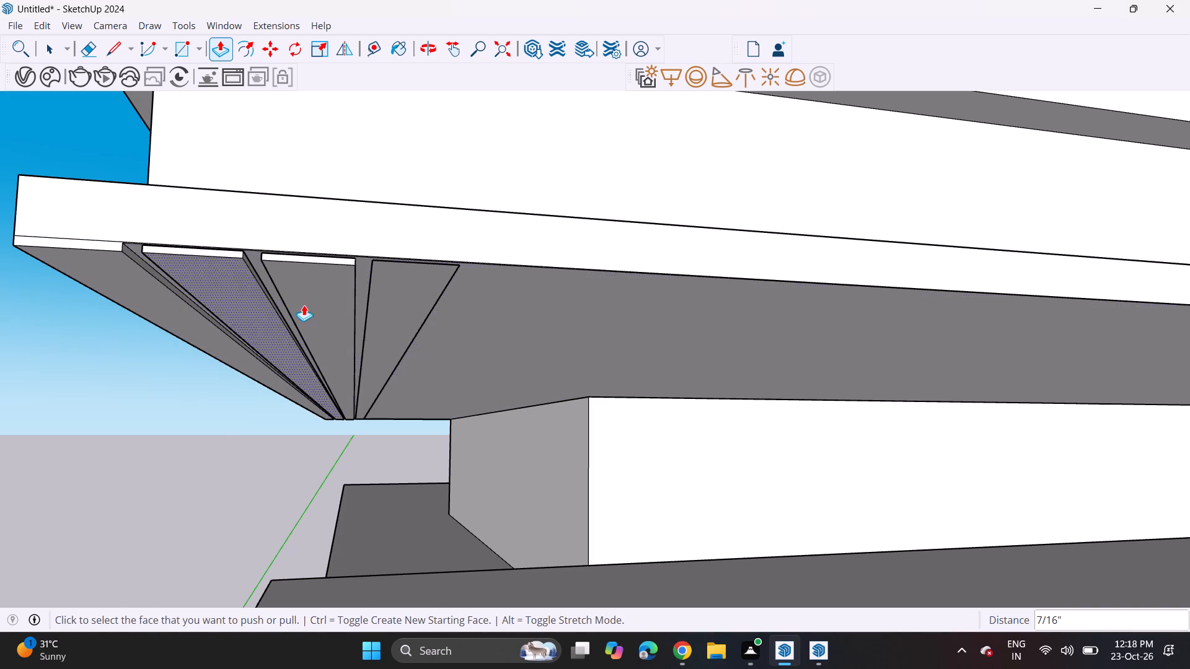
Copy the third, still flat strip six times across the roof underside at about 7 3/16" to 7 7/16" spacing.
{"action": "key", "text": "space"}
{"action": "double_click", "coordinate": [380, 307]}
{"action": "scroll", "coordinate": [417, 317], "scroll_direction": "down", "scroll_amount": 6}
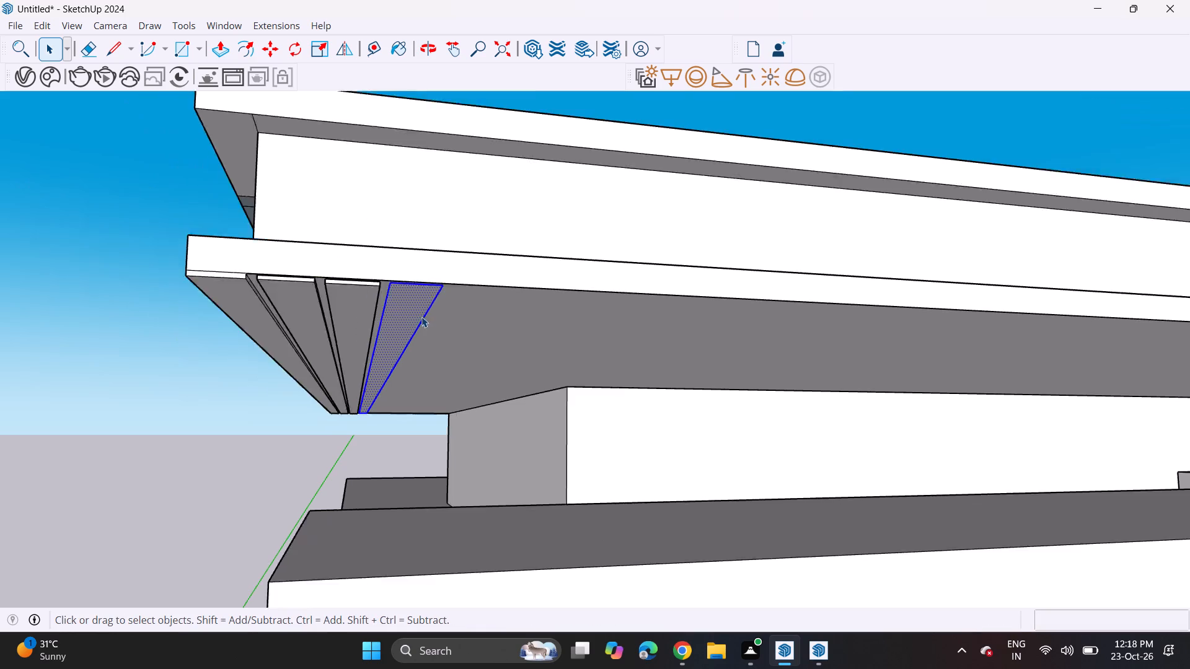
{"action": "scroll", "coordinate": [429, 321], "scroll_direction": "up", "scroll_amount": 1, "text": "shift"}
{"action": "middle_click_drag", "start_coordinate": [423, 320], "coordinate": [297, 307], "text": "shift"}
{"action": "key", "text": "m"}
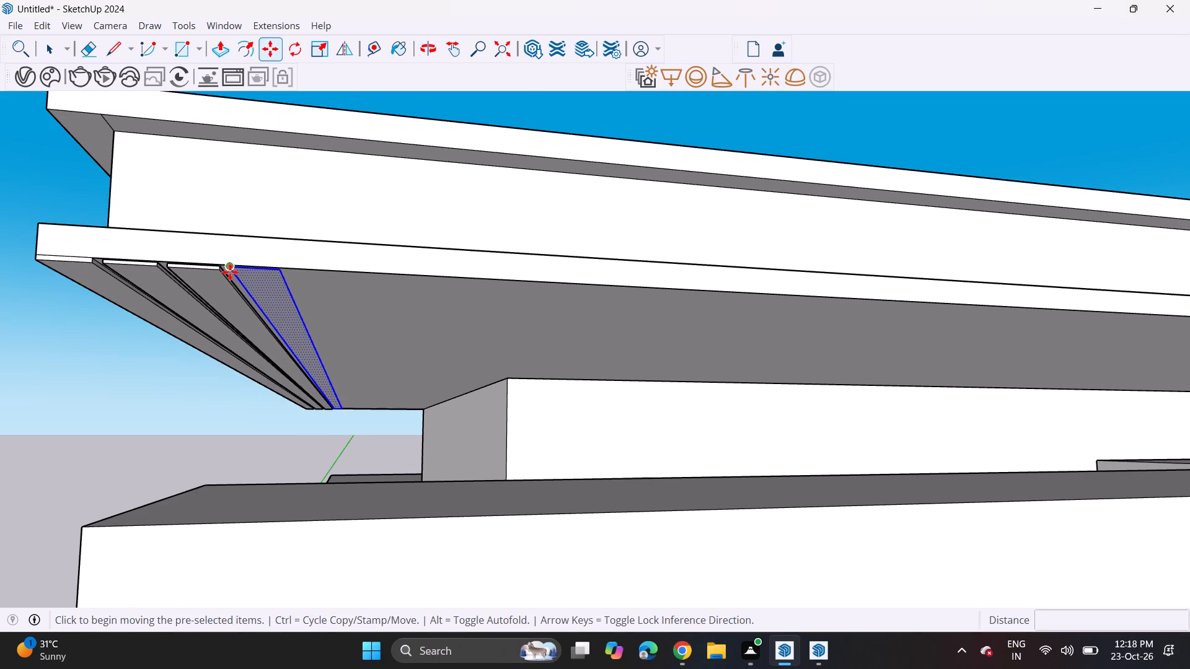
{"action": "left_click", "coordinate": [221, 263]}
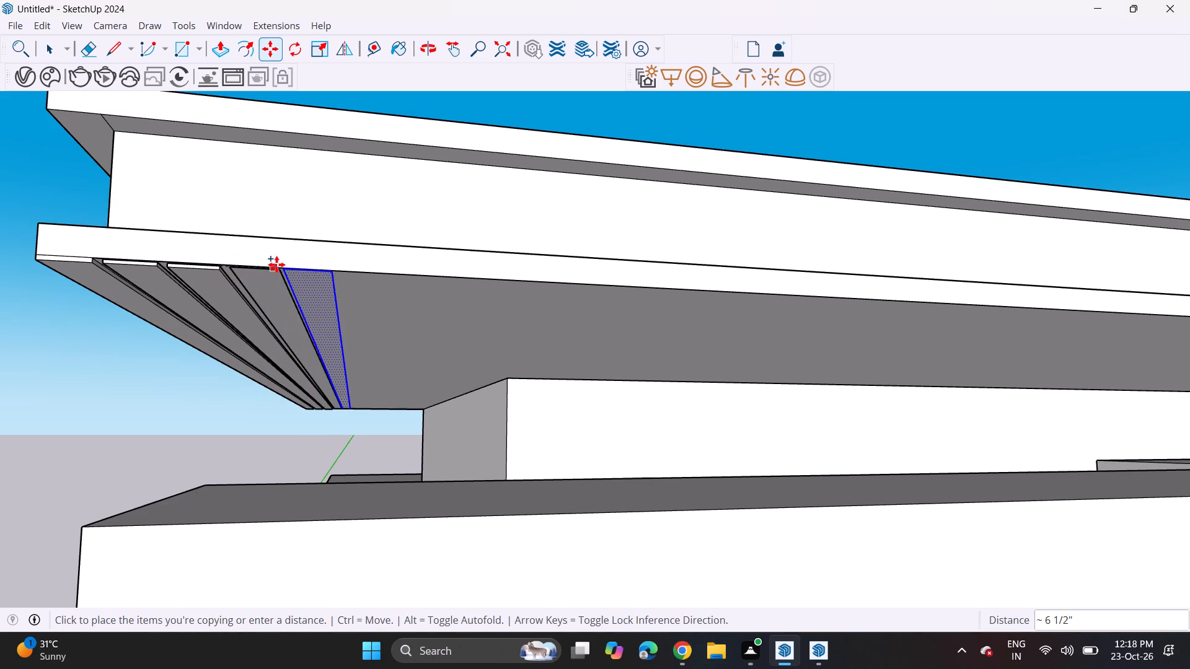
{"action": "left_click", "coordinate": [278, 267]}
{"action": "left_click", "coordinate": [275, 272]}
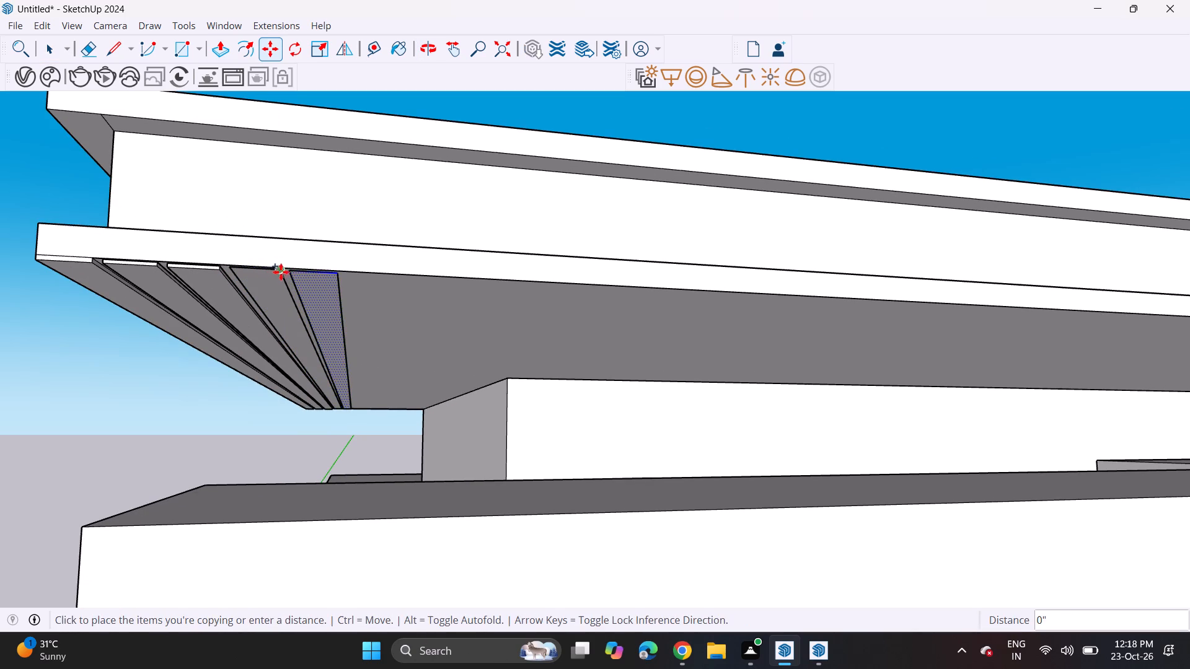
{"action": "left_click", "coordinate": [339, 270]}
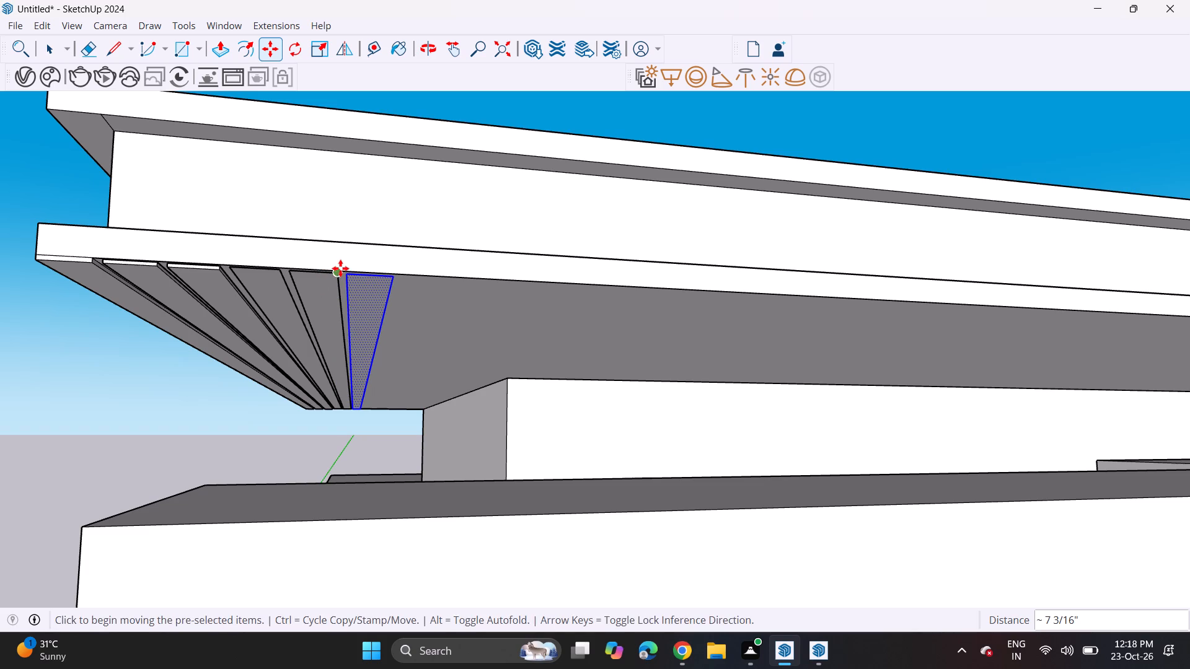
{"action": "left_click", "coordinate": [340, 268]}
{"action": "left_click", "coordinate": [392, 276]}
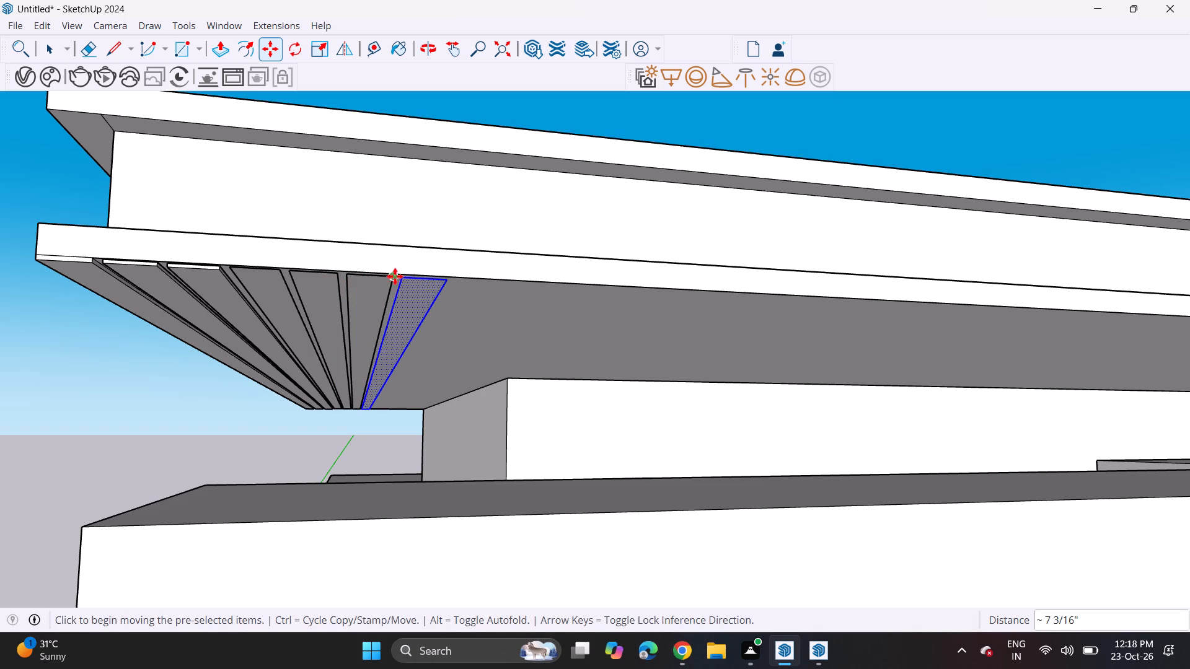
{"action": "left_click", "coordinate": [392, 279]}
{"action": "left_click", "coordinate": [450, 283]}
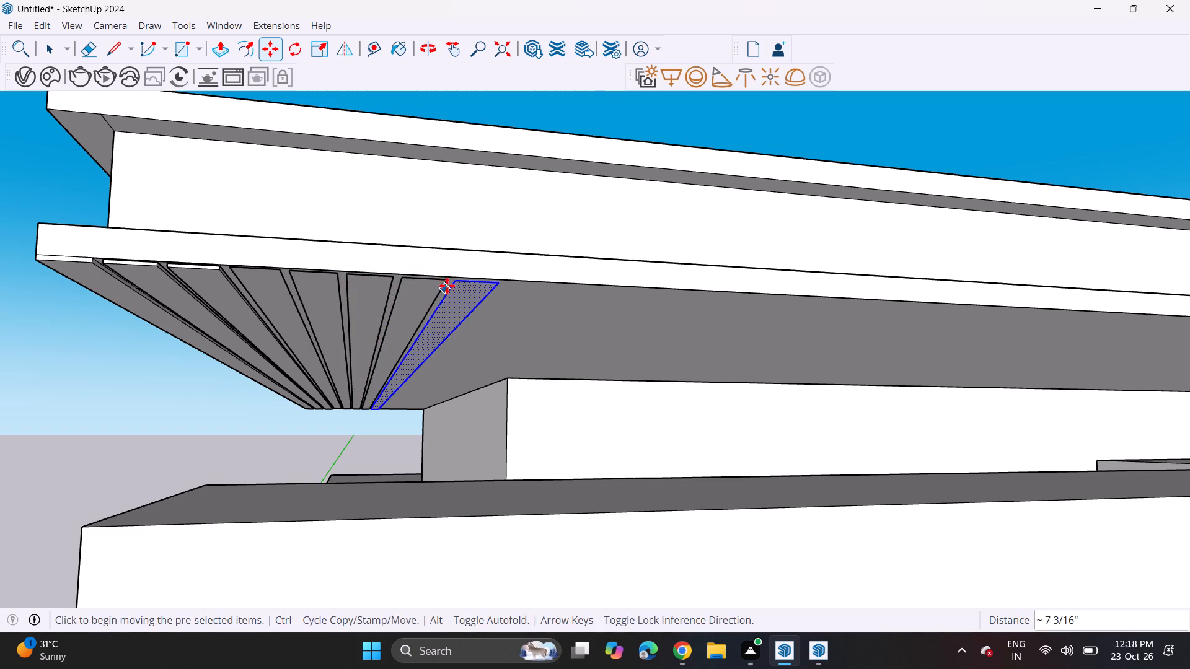
{"action": "left_click", "coordinate": [447, 281]}
{"action": "left_click", "coordinate": [501, 292]}
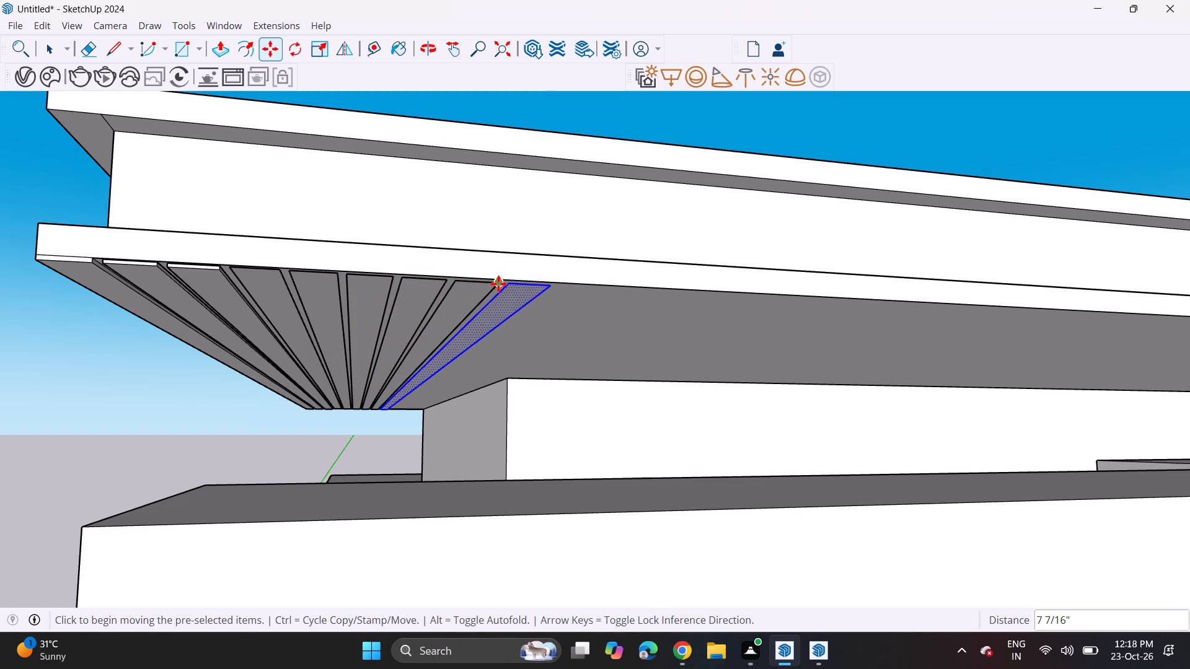
{"action": "left_click", "coordinate": [498, 284]}
{"action": "left_click", "coordinate": [551, 292]}
Add three more strip copies at about 7 7/16" spacing, continuing the row up to the upper wall's corner.
{"action": "middle_click_drag", "start_coordinate": [557, 291], "coordinate": [521, 284]}
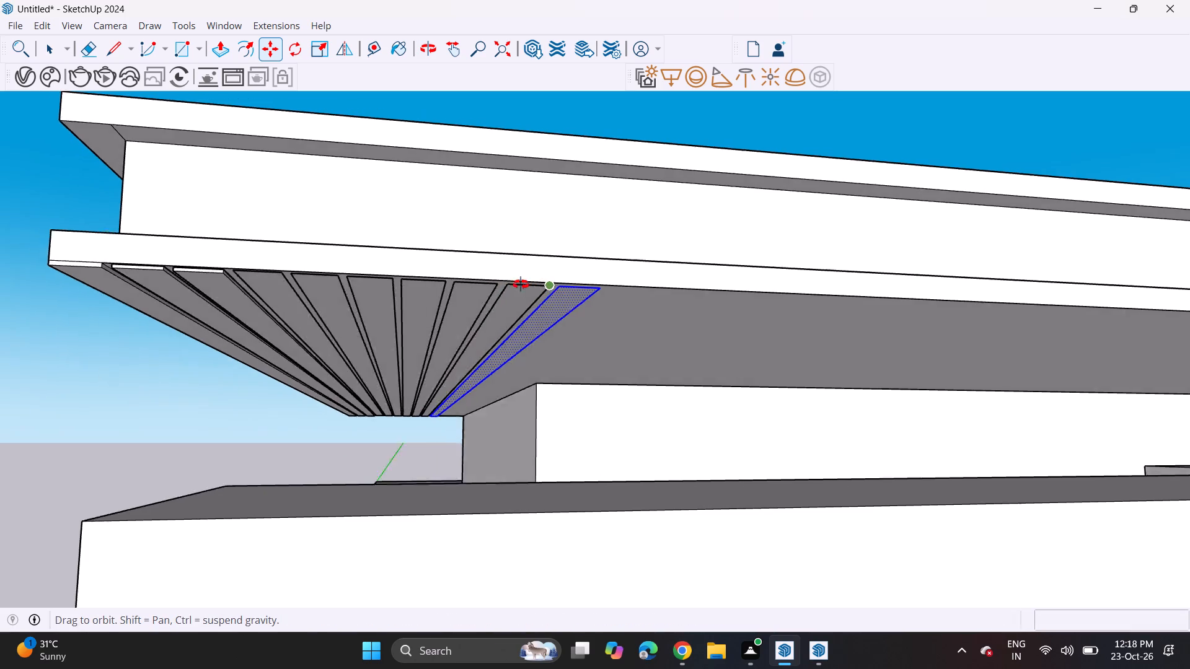
{"action": "middle_click_drag", "start_coordinate": [521, 284], "coordinate": [474, 279]}
{"action": "left_click", "coordinate": [547, 289]}
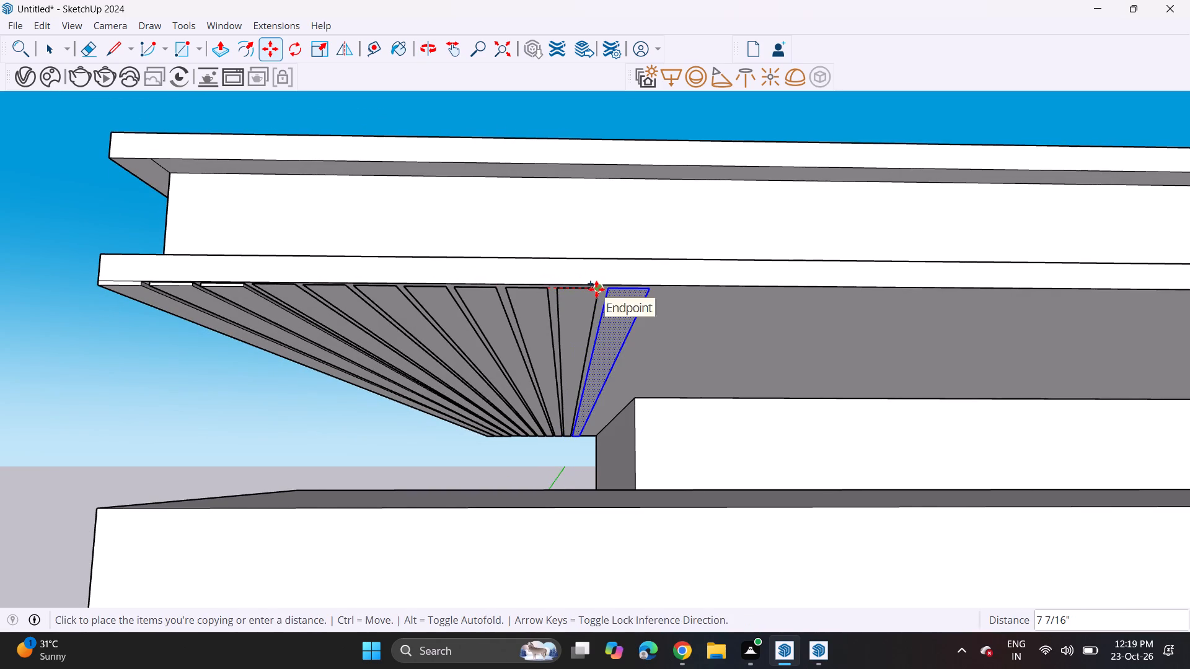
{"action": "left_click", "coordinate": [596, 289]}
{"action": "left_click", "coordinate": [600, 292], "text": "ctrl"}
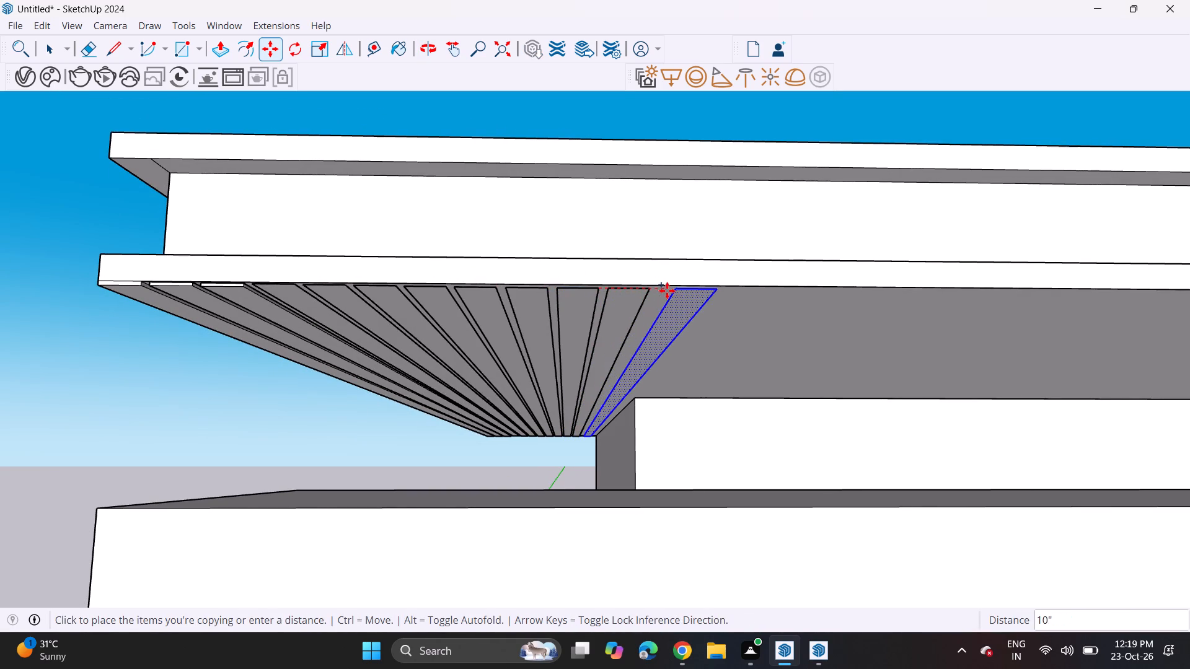
{"action": "left_click", "coordinate": [652, 289]}
{"action": "middle_click_drag", "start_coordinate": [681, 330], "coordinate": [496, 326], "text": "shift"}
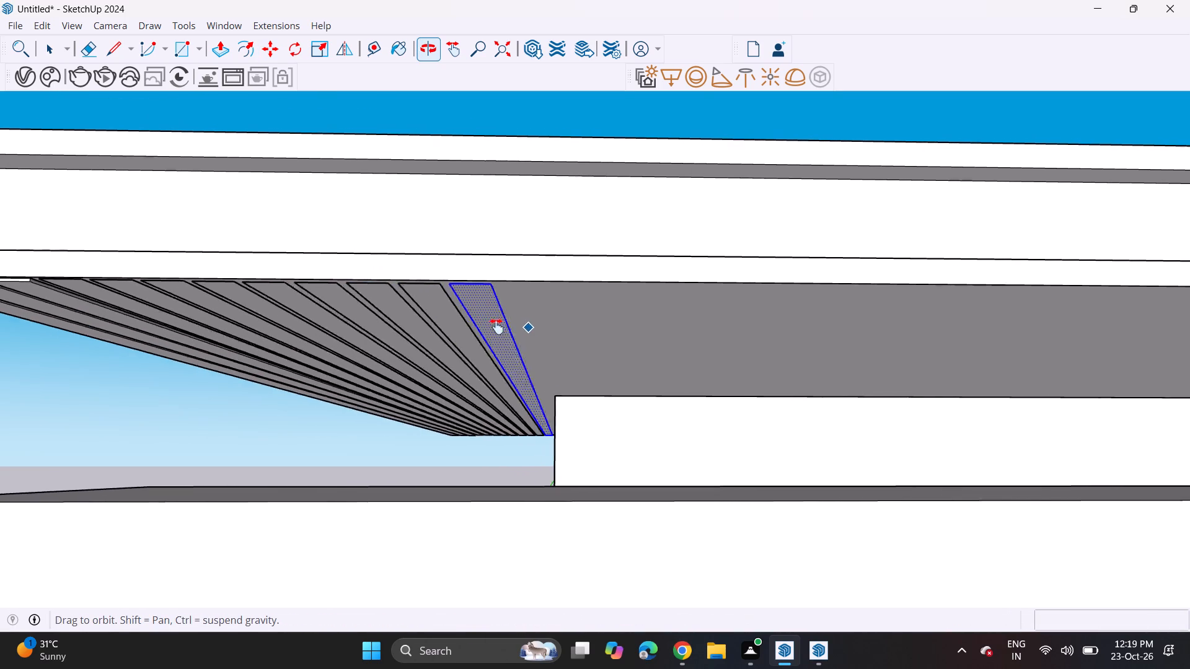
{"action": "middle_click_drag", "start_coordinate": [496, 326], "coordinate": [536, 332], "text": "shift"}
{"action": "left_click", "coordinate": [466, 294]}
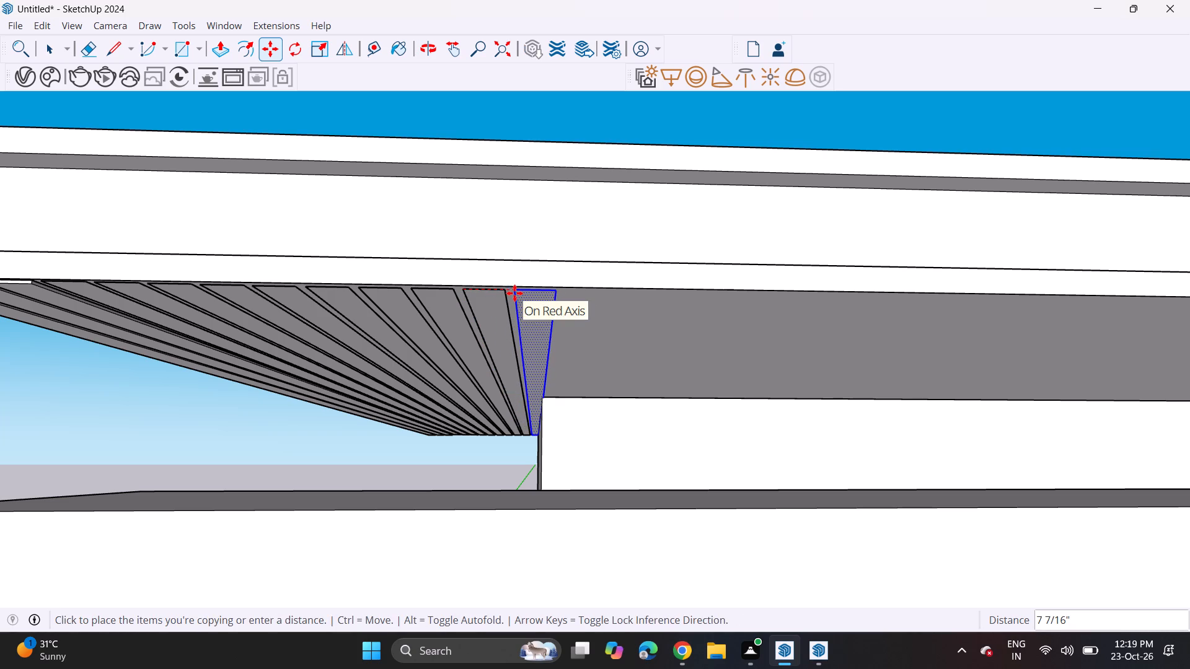
{"action": "left_click", "coordinate": [514, 293]}
Draw a line across the last strip from the upper wall's corner, splitting it where it meets the wall.
{"action": "left_click", "coordinate": [106, 51]}
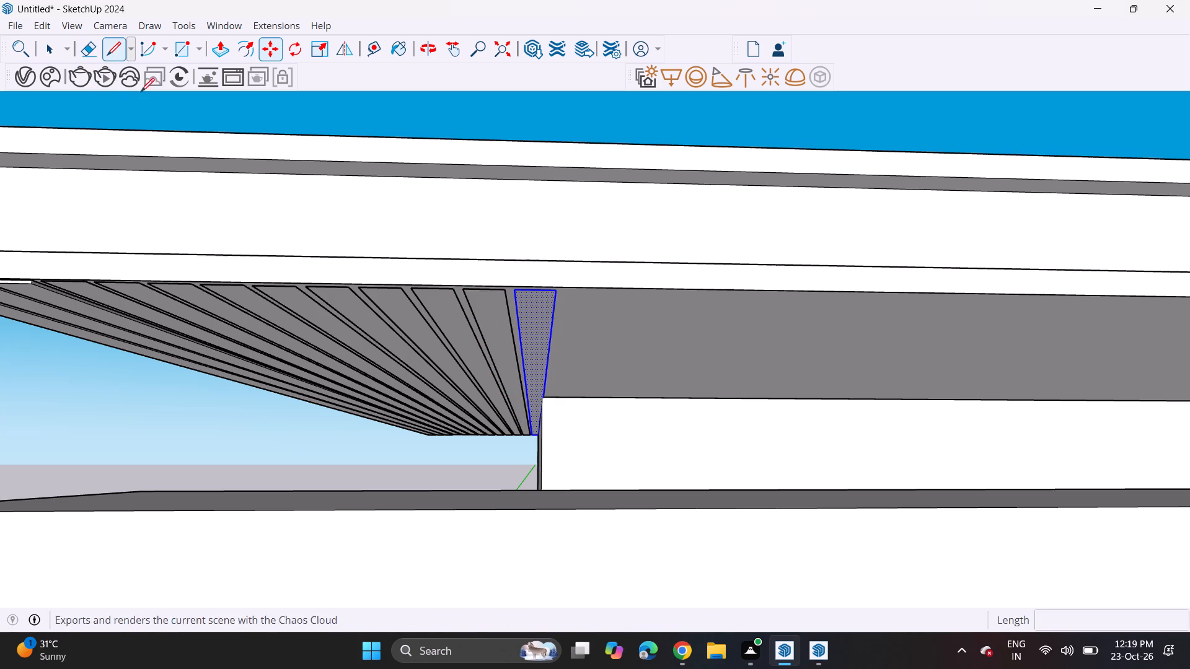
{"action": "scroll", "coordinate": [515, 383], "scroll_direction": "up", "scroll_amount": 11}
{"action": "left_click", "coordinate": [560, 395]}
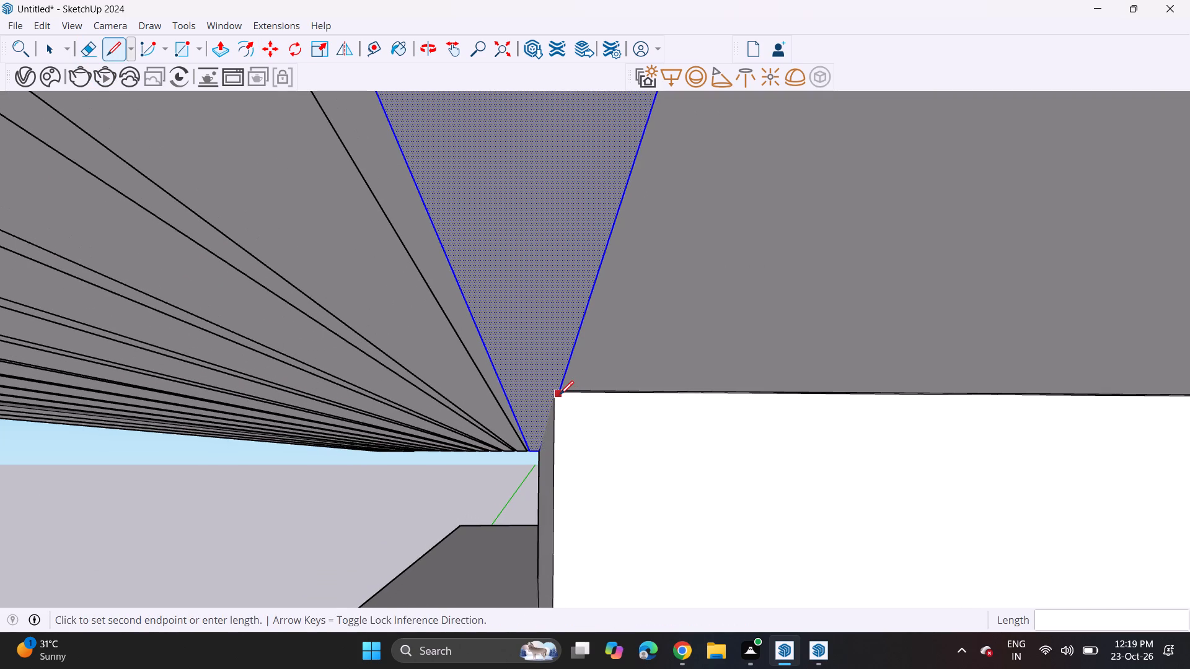
{"action": "left_click", "coordinate": [511, 393]}
{"action": "scroll", "coordinate": [499, 375], "scroll_direction": "down", "scroll_amount": 14}
{"action": "scroll", "coordinate": [491, 351], "scroll_direction": "up", "scroll_amount": 1}
{"action": "scroll", "coordinate": [491, 351], "scroll_direction": "down", "scroll_amount": 3}
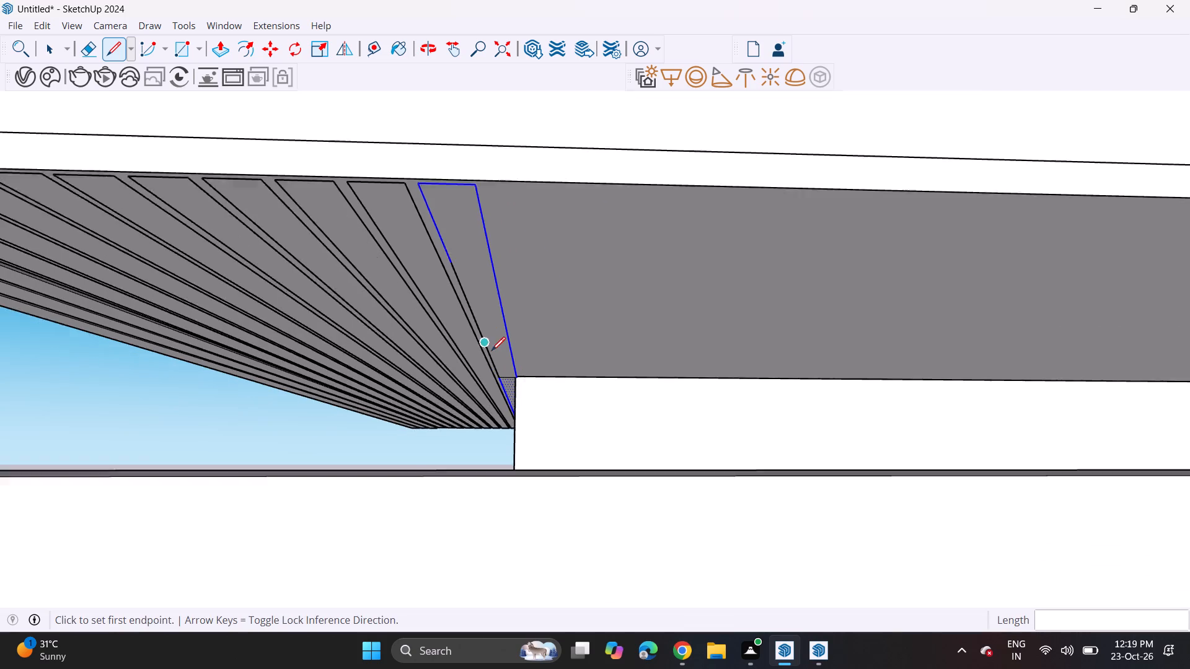
Select the shortened strip face with its edges and copy it three times above the upper wall at about 7 7/16" spacing.
{"action": "middle_click_drag", "start_coordinate": [491, 345], "coordinate": [501, 375]}
{"action": "key", "text": "space"}
{"action": "double_click", "coordinate": [482, 312]}
{"action": "key", "text": "m"}
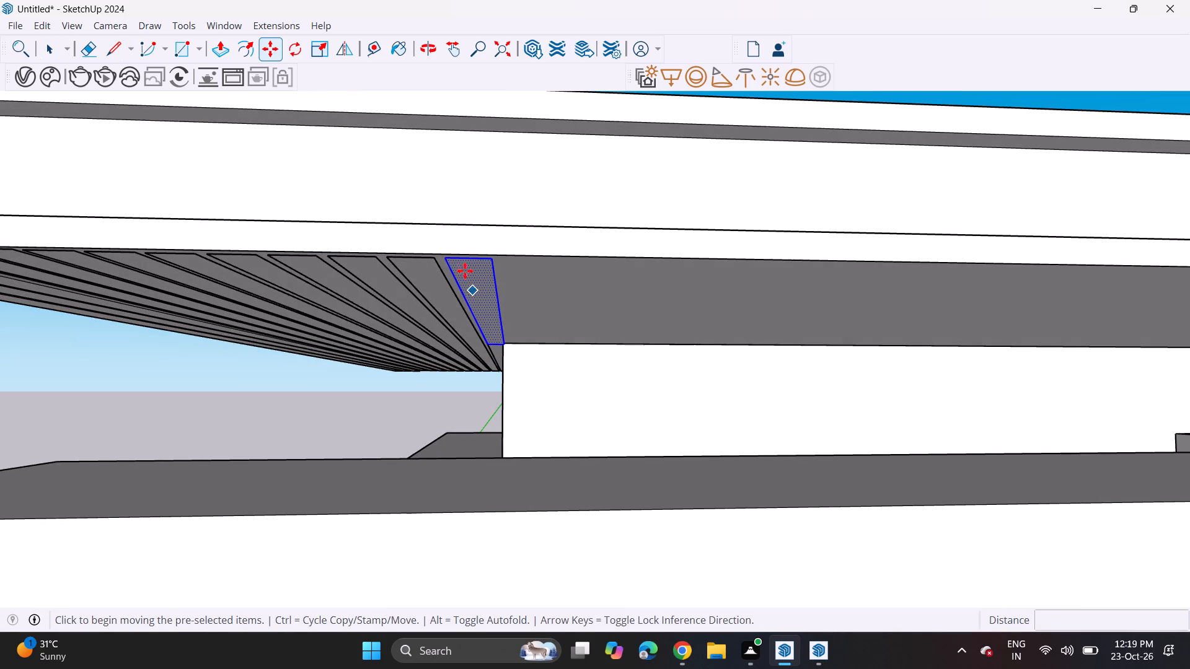
{"action": "left_click", "coordinate": [434, 258]}
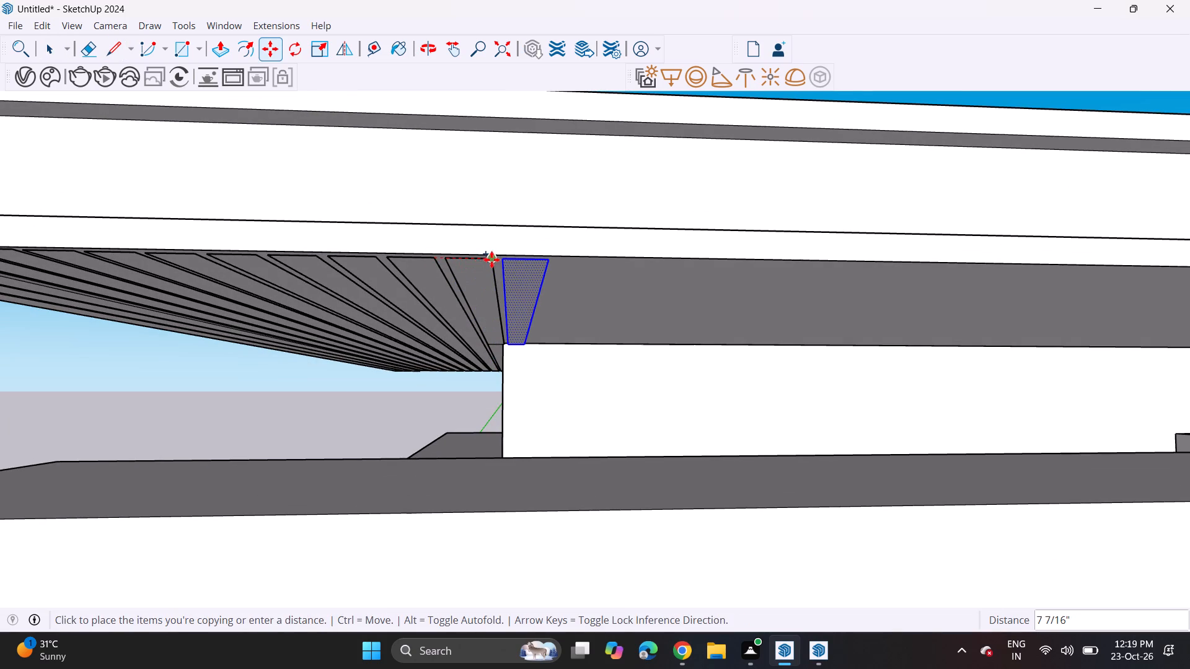
{"action": "left_click", "coordinate": [492, 260]}
{"action": "left_click", "coordinate": [494, 260]}
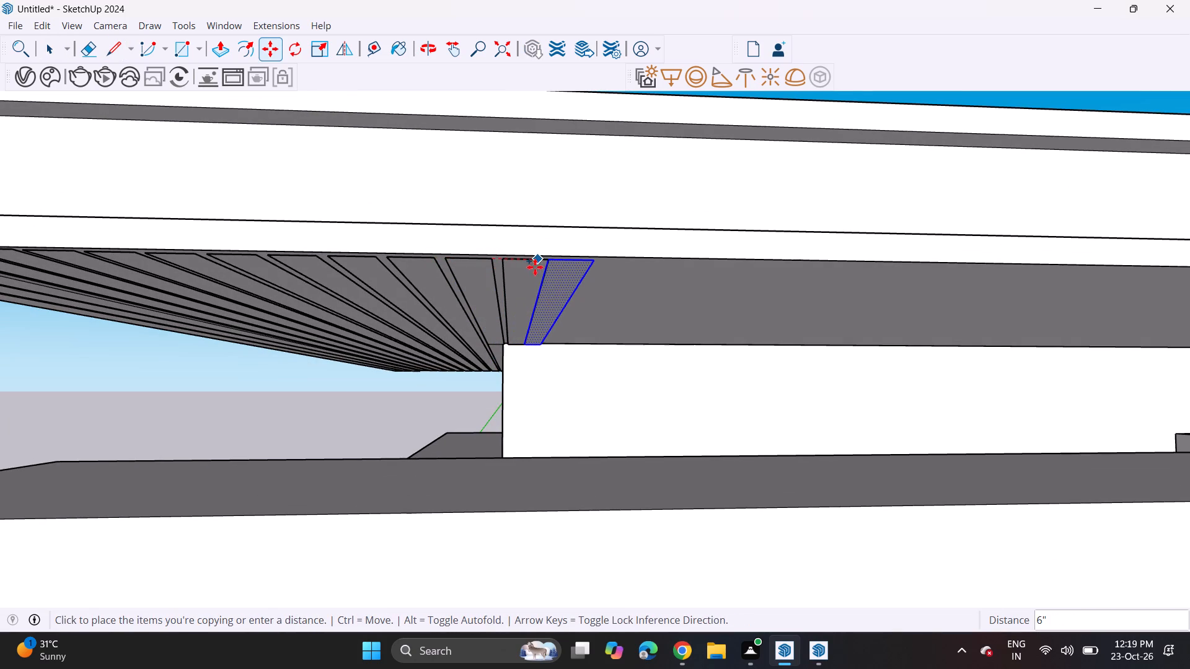
{"action": "left_click", "coordinate": [549, 267]}
{"action": "left_click", "coordinate": [551, 263]}
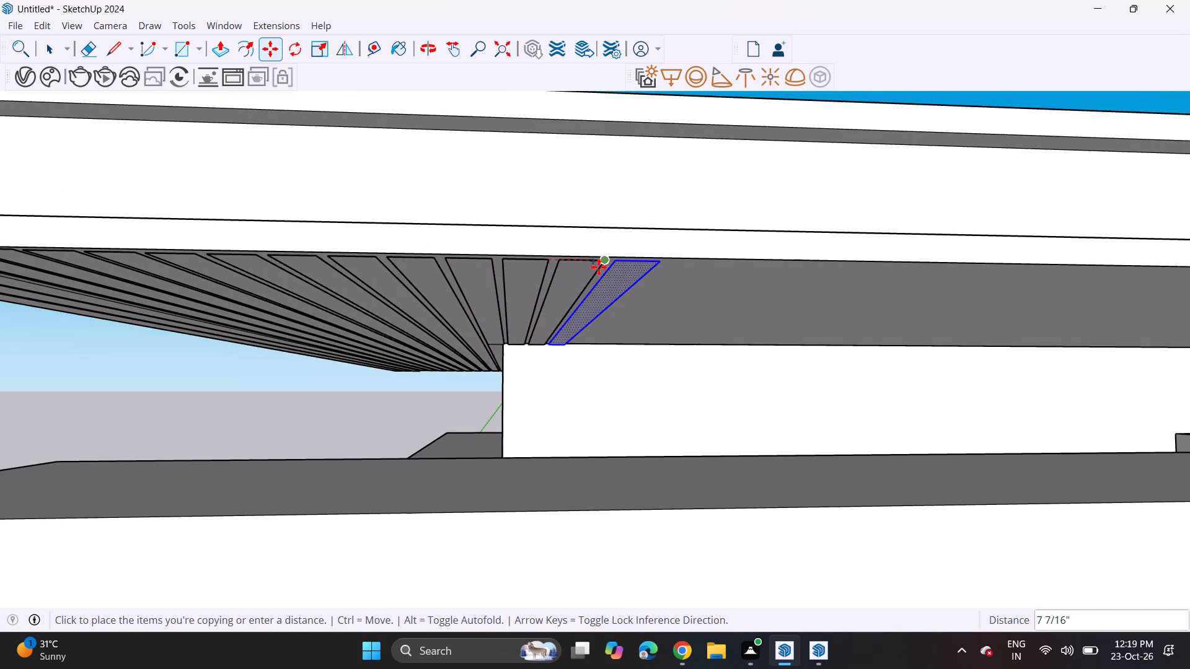
{"action": "left_click", "coordinate": [599, 267]}
Copy the shortened strip five more times along the roof slab's underside at about 7 7/16" spacing.
{"action": "middle_click_drag", "start_coordinate": [612, 268], "coordinate": [381, 268]}
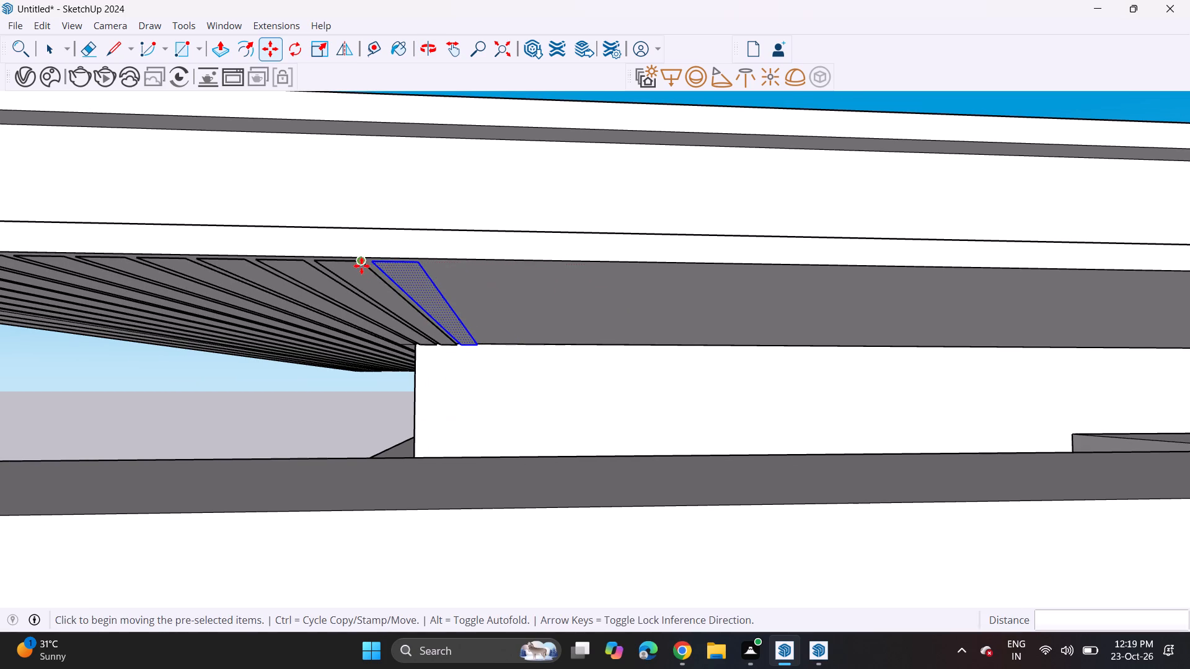
{"action": "left_click", "coordinate": [361, 266]}
{"action": "left_click", "coordinate": [417, 265]}
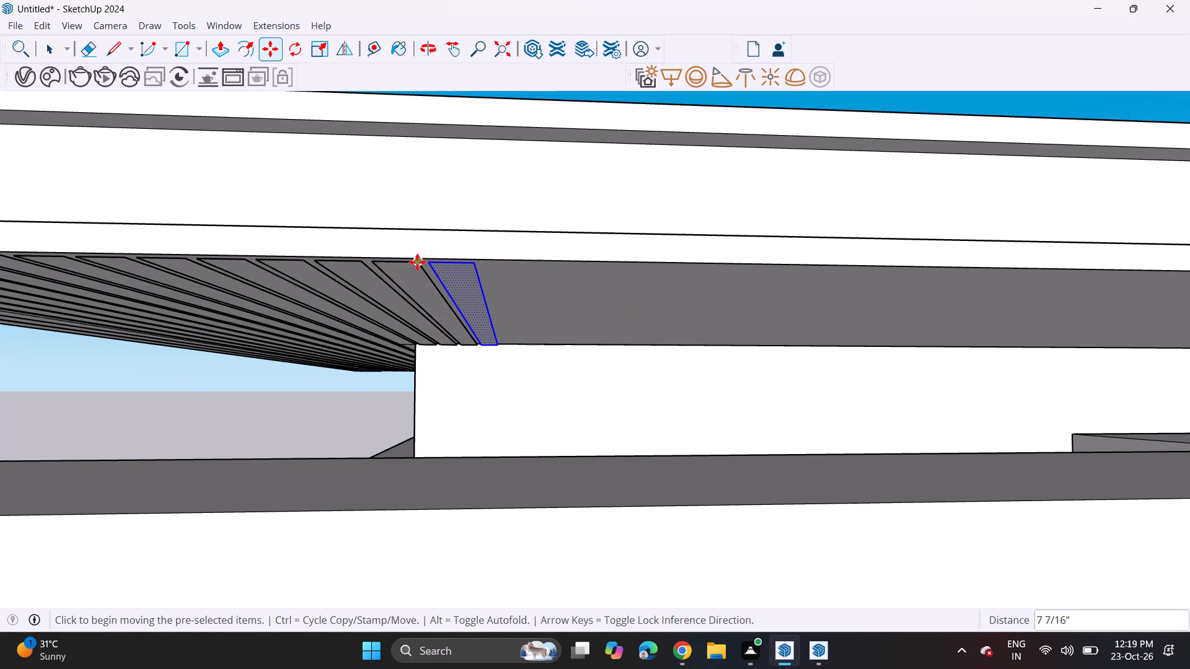
{"action": "left_click", "coordinate": [416, 263]}
{"action": "left_click", "coordinate": [476, 268]}
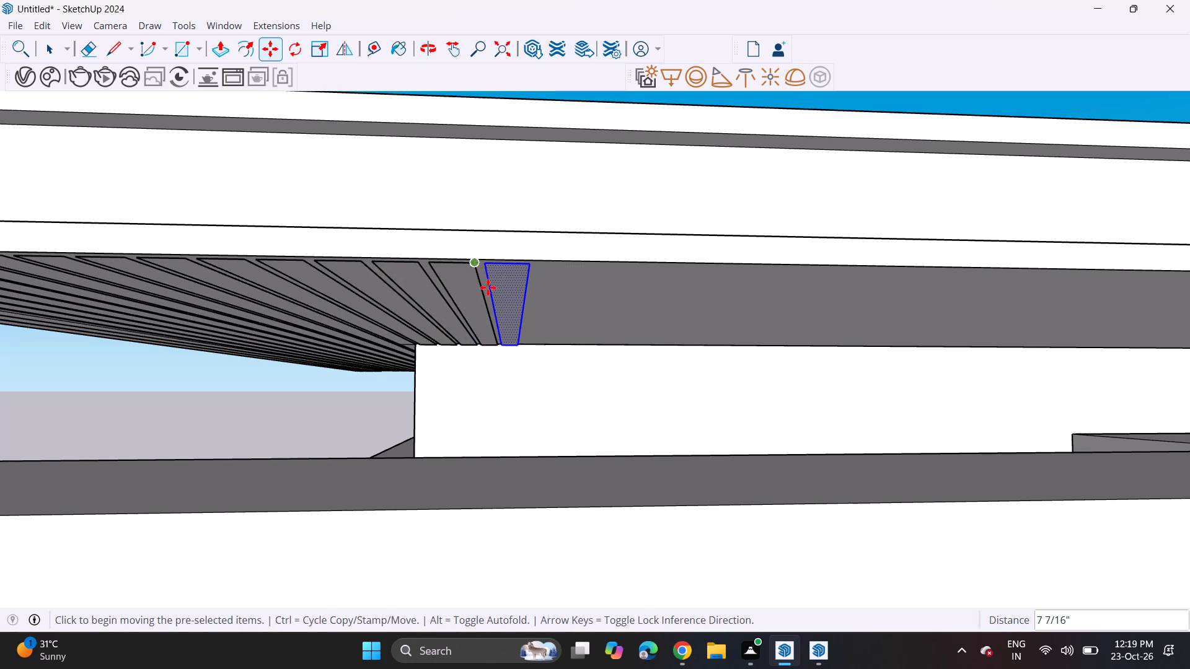
{"action": "left_click", "coordinate": [474, 269]}
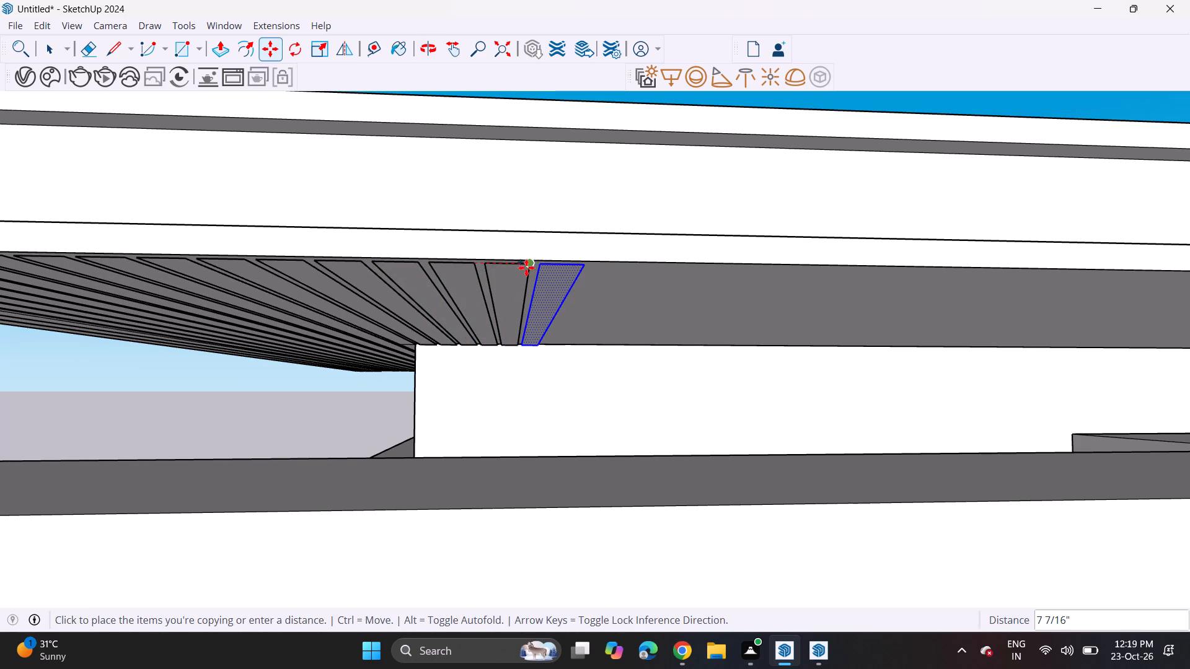
{"action": "left_click", "coordinate": [526, 268]}
{"action": "left_click", "coordinate": [527, 269]}
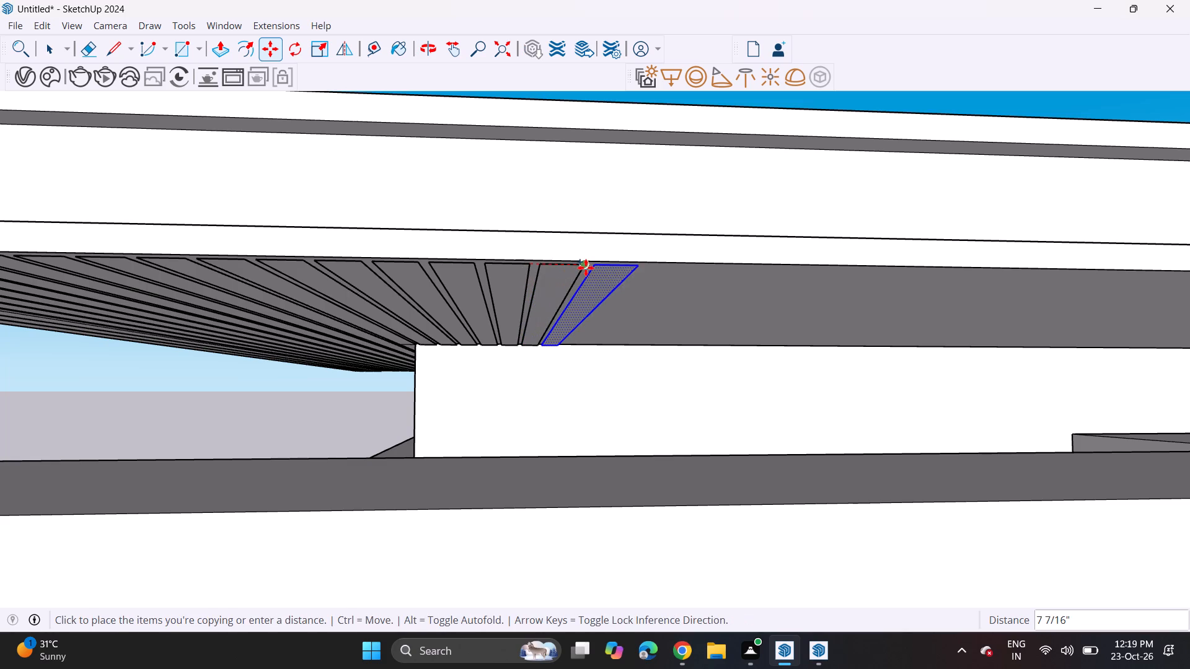
{"action": "left_click", "coordinate": [586, 266]}
{"action": "left_click", "coordinate": [584, 264], "text": "ctrl"}
{"action": "left_click", "coordinate": [638, 271]}
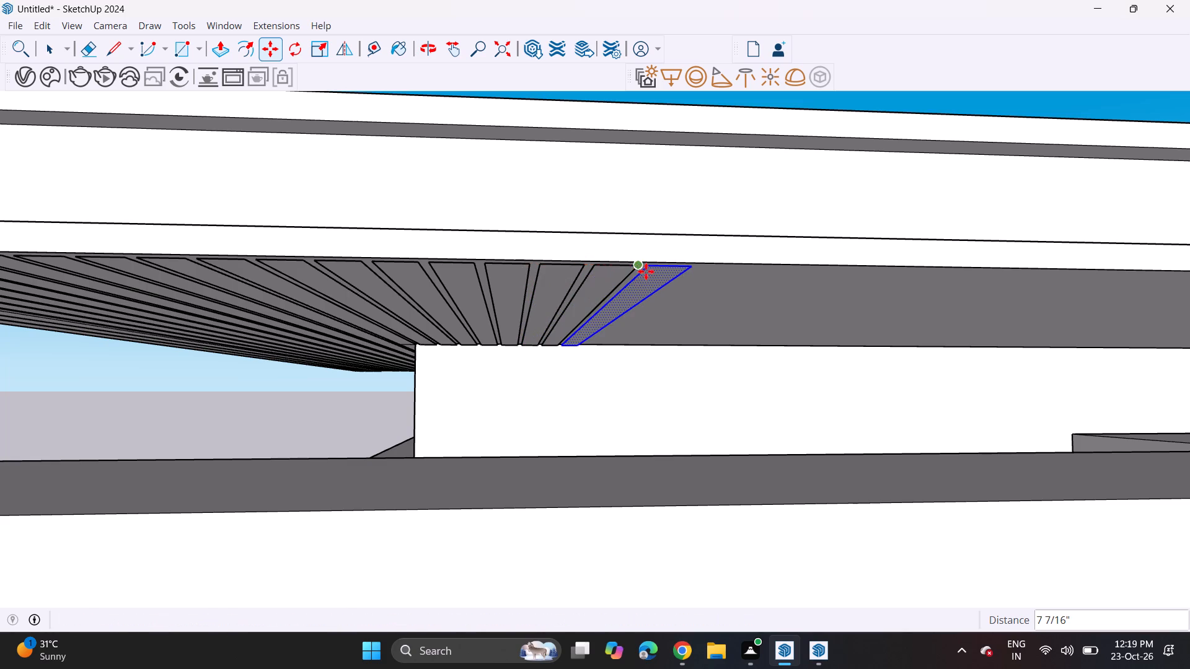
Continue the row above the upper wall with six more strip copies at about 7 7/16" spacing.
{"action": "middle_click_drag", "start_coordinate": [663, 268], "coordinate": [585, 266]}
{"action": "middle_click_drag", "start_coordinate": [598, 266], "coordinate": [364, 258], "text": "shift"}
{"action": "left_click", "coordinate": [388, 261]}
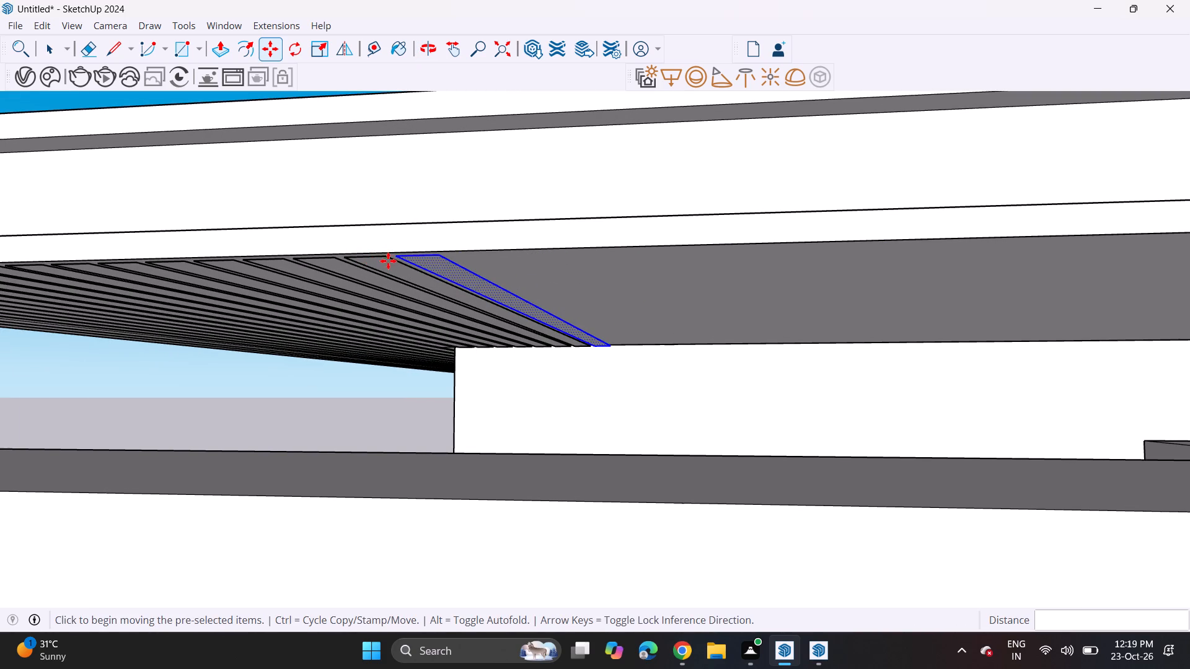
{"action": "left_click", "coordinate": [440, 256]}
{"action": "left_click", "coordinate": [443, 260], "text": "ctrl"}
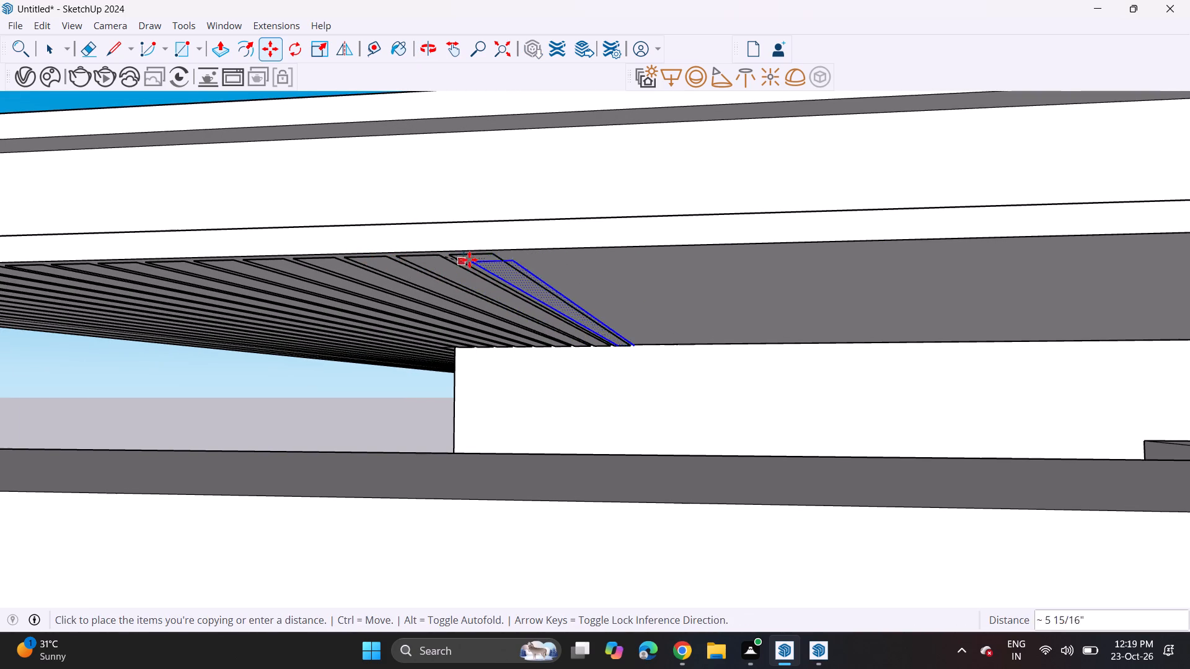
{"action": "left_click", "coordinate": [490, 256]}
{"action": "left_click", "coordinate": [492, 256], "text": "ctrl"}
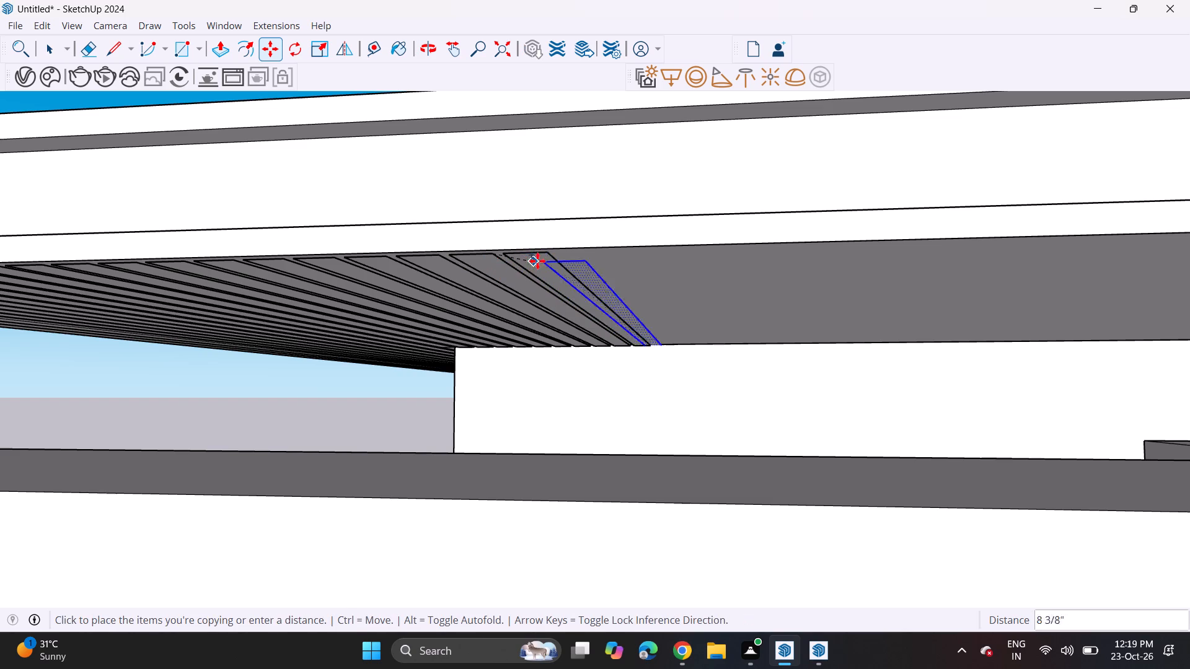
{"action": "left_click", "coordinate": [549, 254]}
{"action": "left_click", "coordinate": [547, 255]}
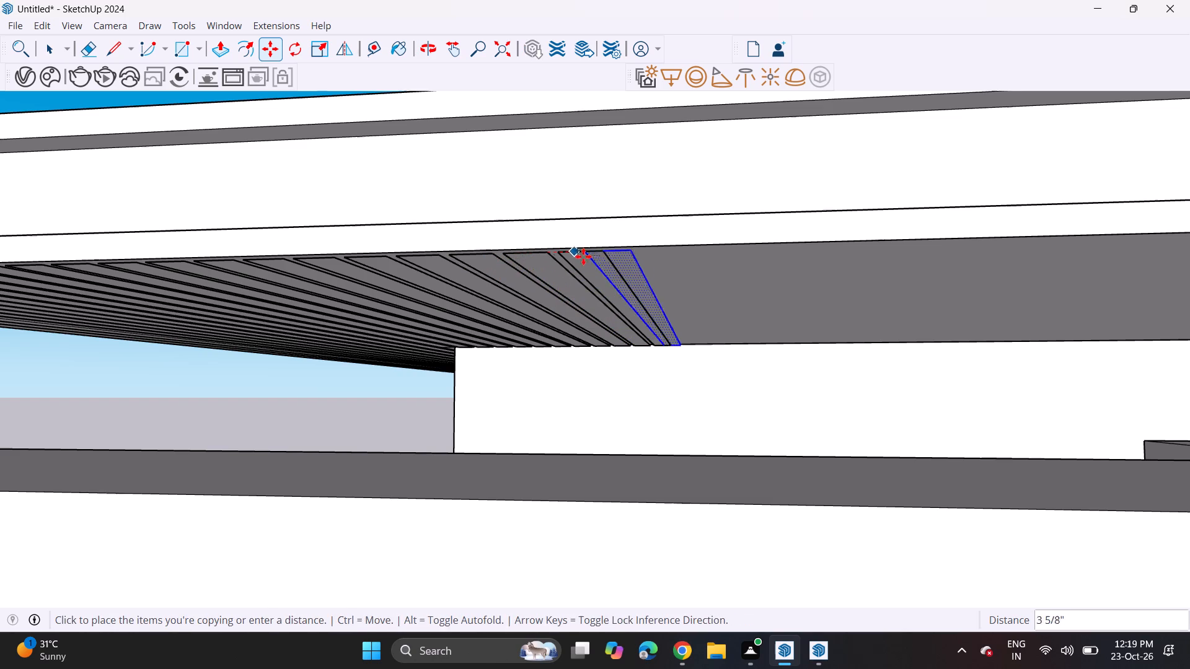
{"action": "left_click", "coordinate": [599, 255]}
{"action": "left_click", "coordinate": [604, 255]}
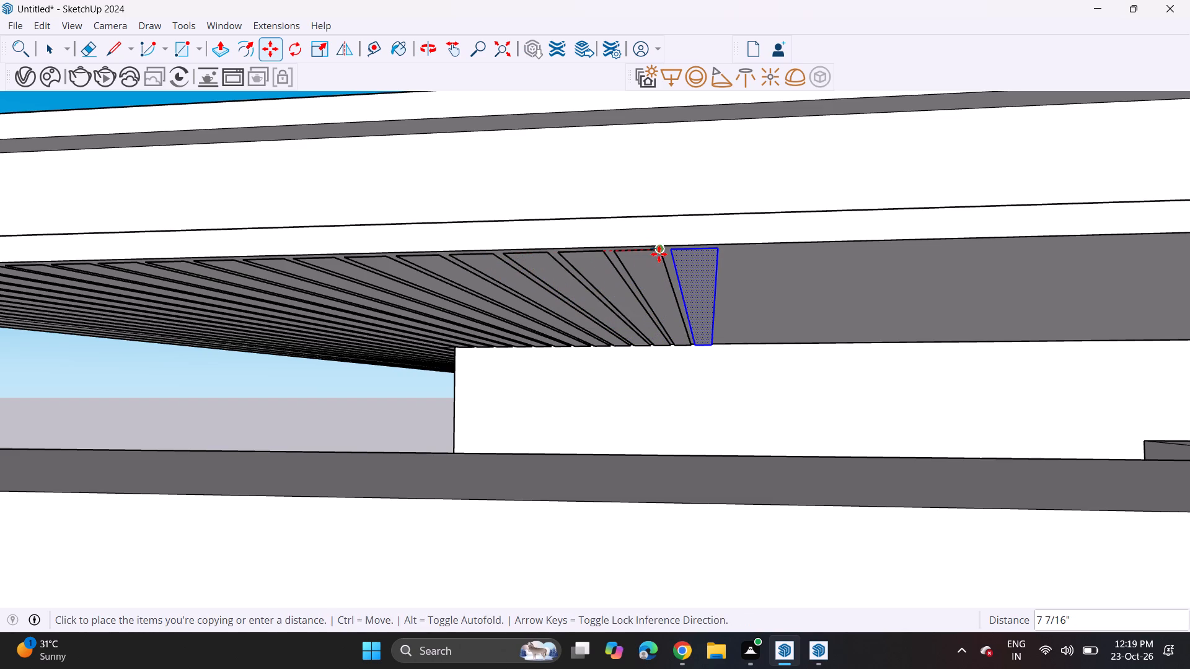
{"action": "left_click", "coordinate": [659, 254]}
{"action": "left_click", "coordinate": [656, 248], "text": "ctrl"}
{"action": "left_click", "coordinate": [716, 252]}
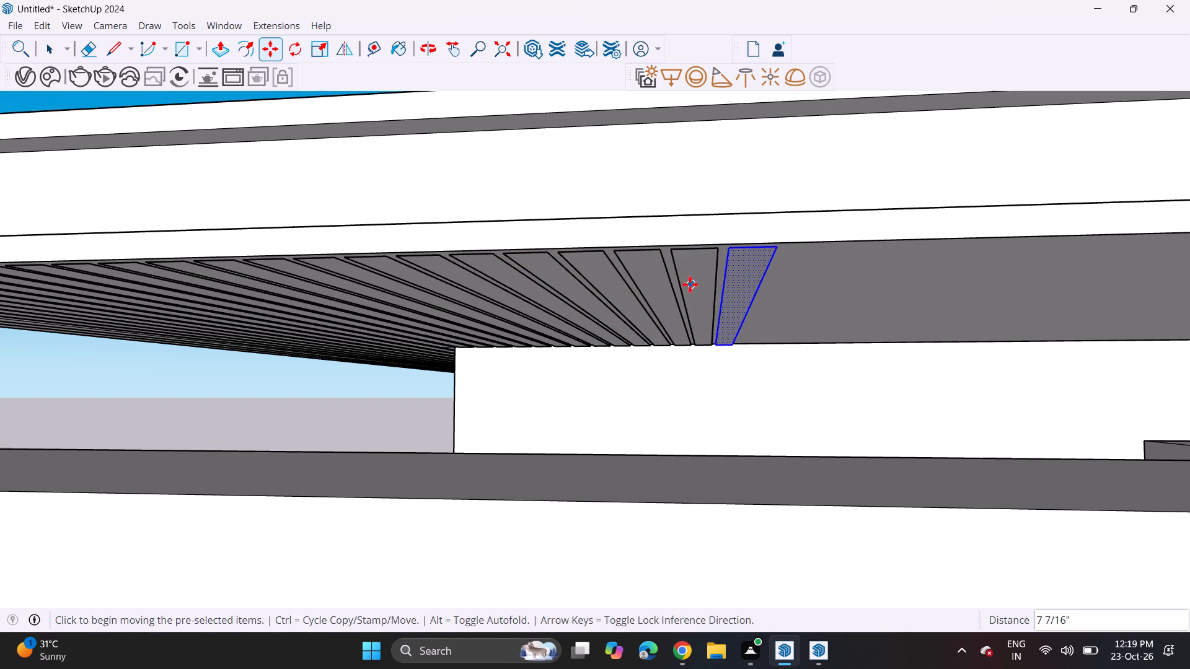
Extend the row with another six strip copies along the roof underside at about 7 7/16" spacing.
{"action": "middle_click_drag", "start_coordinate": [656, 294], "coordinate": [394, 302], "text": "shift"}
{"action": "middle_click_drag", "start_coordinate": [403, 301], "coordinate": [544, 281]}
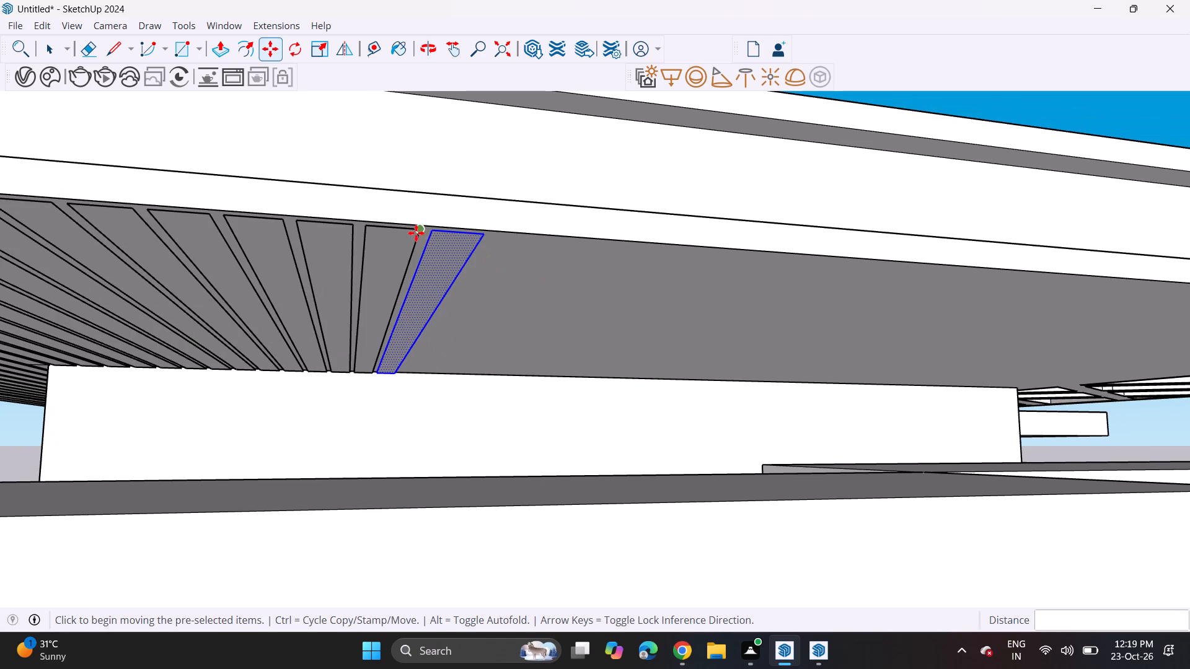
{"action": "left_click", "coordinate": [416, 233]}
{"action": "left_click", "coordinate": [480, 232]}
{"action": "left_click", "coordinate": [486, 234]}
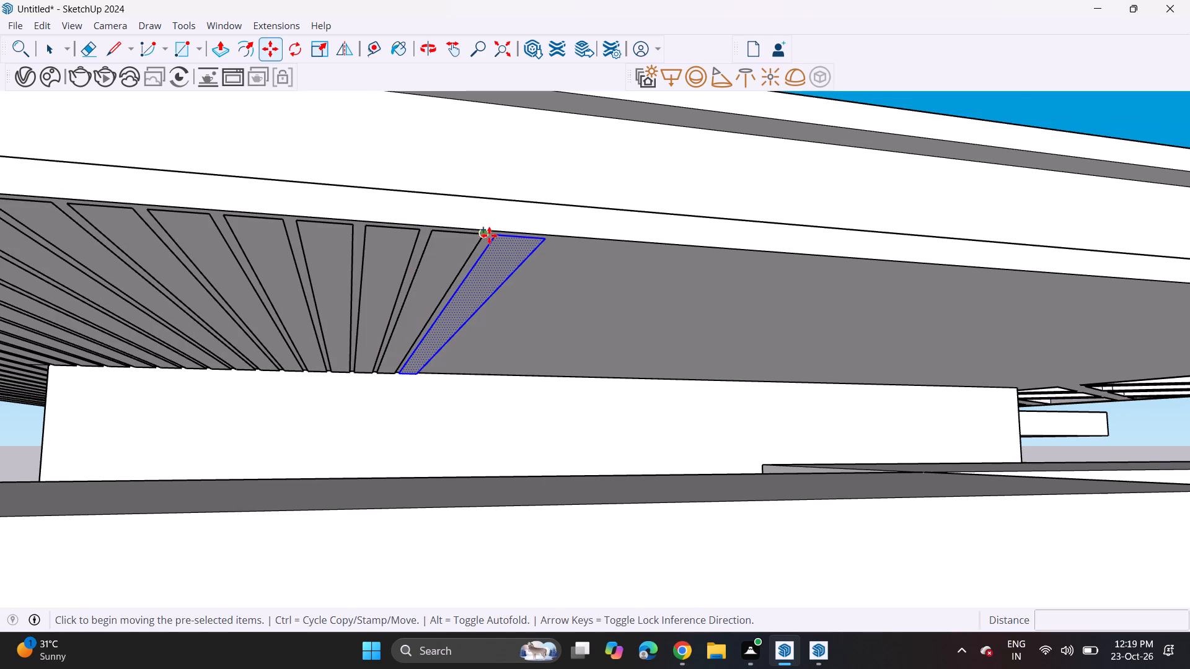
{"action": "left_click", "coordinate": [545, 237]}
{"action": "left_click", "coordinate": [544, 241]}
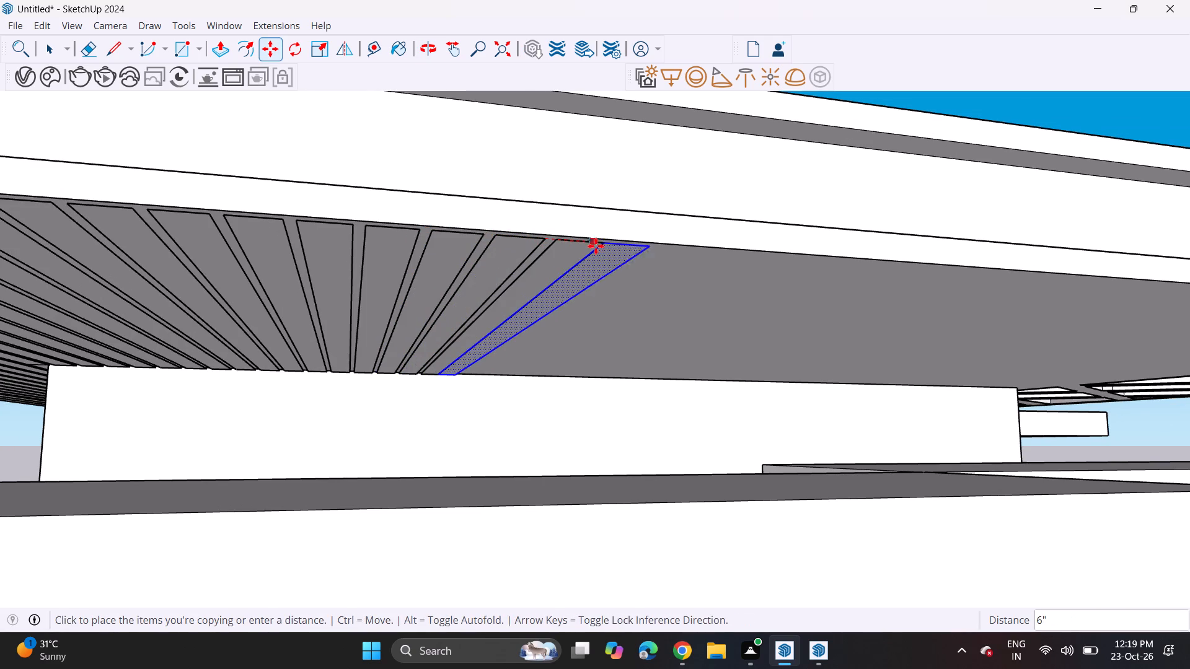
{"action": "left_click", "coordinate": [597, 246]}
{"action": "left_click", "coordinate": [606, 248]}
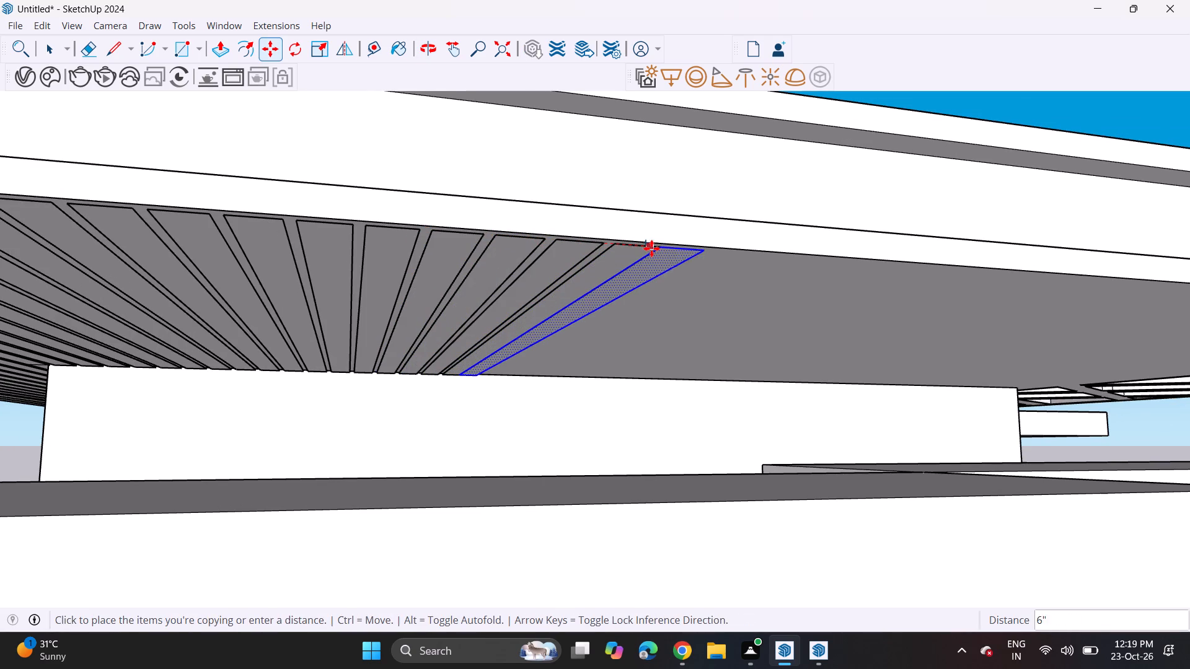
{"action": "left_click", "coordinate": [658, 250]}
{"action": "left_click", "coordinate": [658, 249], "text": "ctrl"}
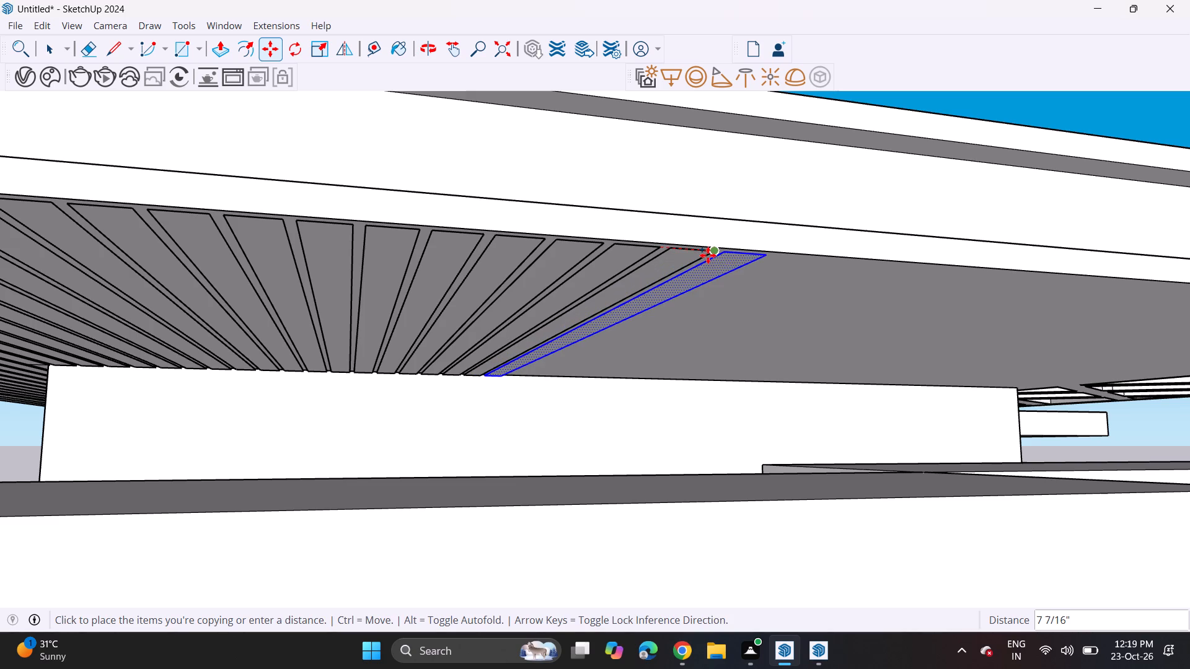
{"action": "left_click", "coordinate": [709, 255]}
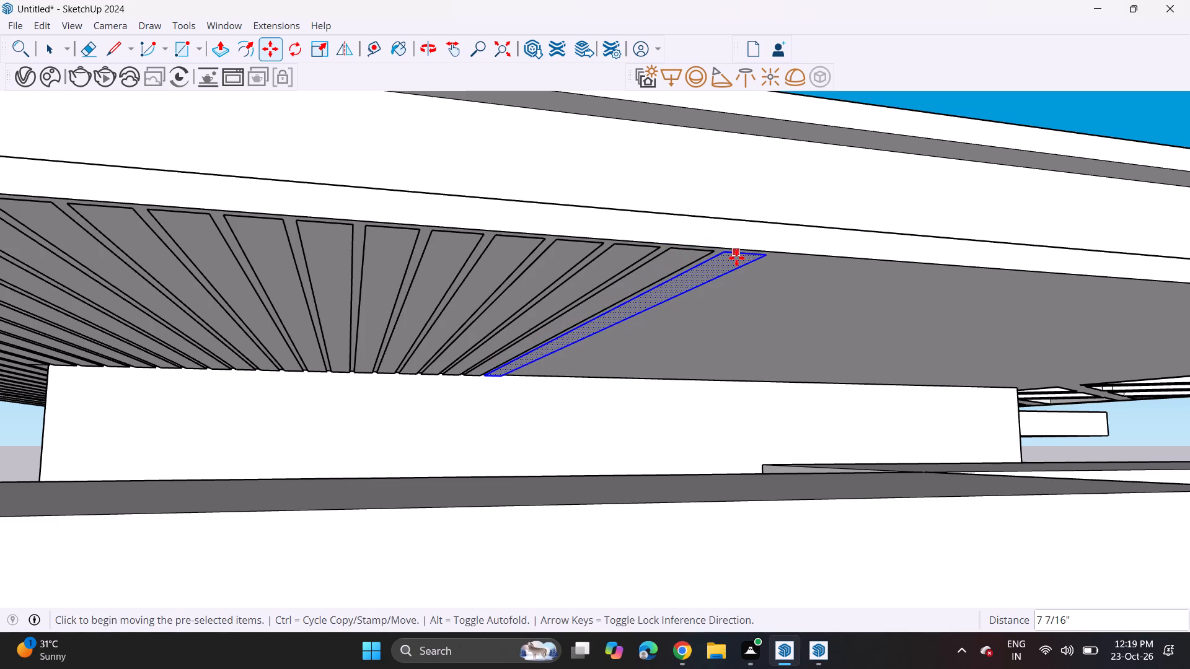
{"action": "left_click", "coordinate": [718, 253]}
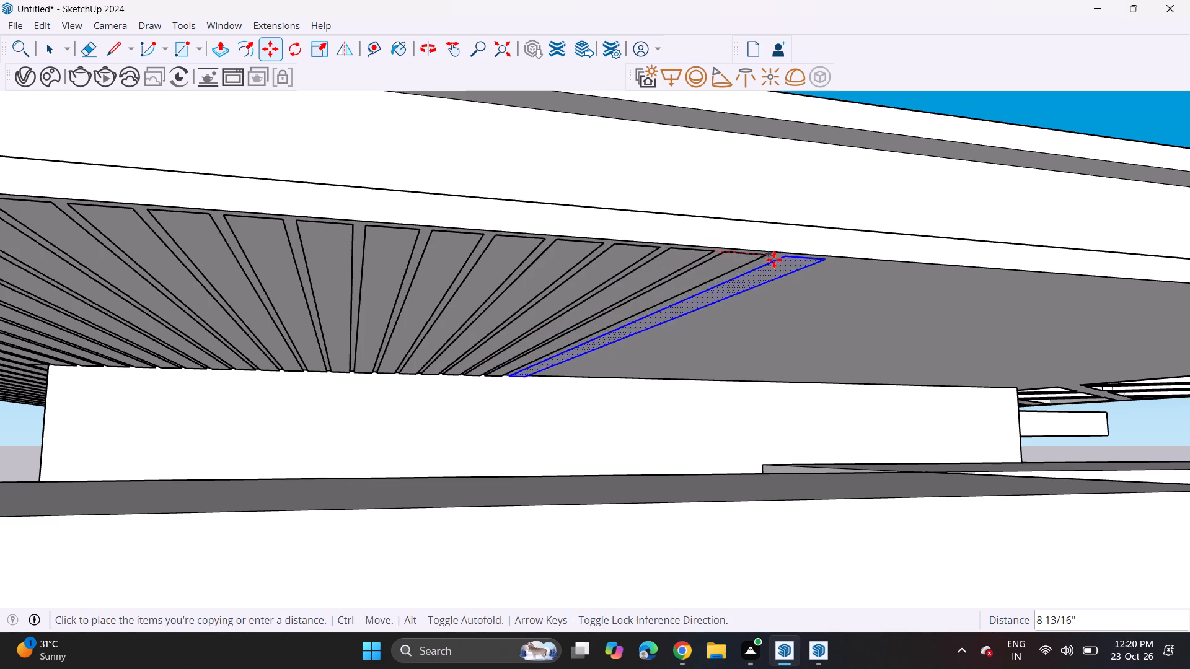
{"action": "left_click", "coordinate": [765, 258]}
Add three more strip copies to the end of the row at about 7 7/16" spacing.
{"action": "middle_click_drag", "start_coordinate": [795, 268], "coordinate": [709, 246]}
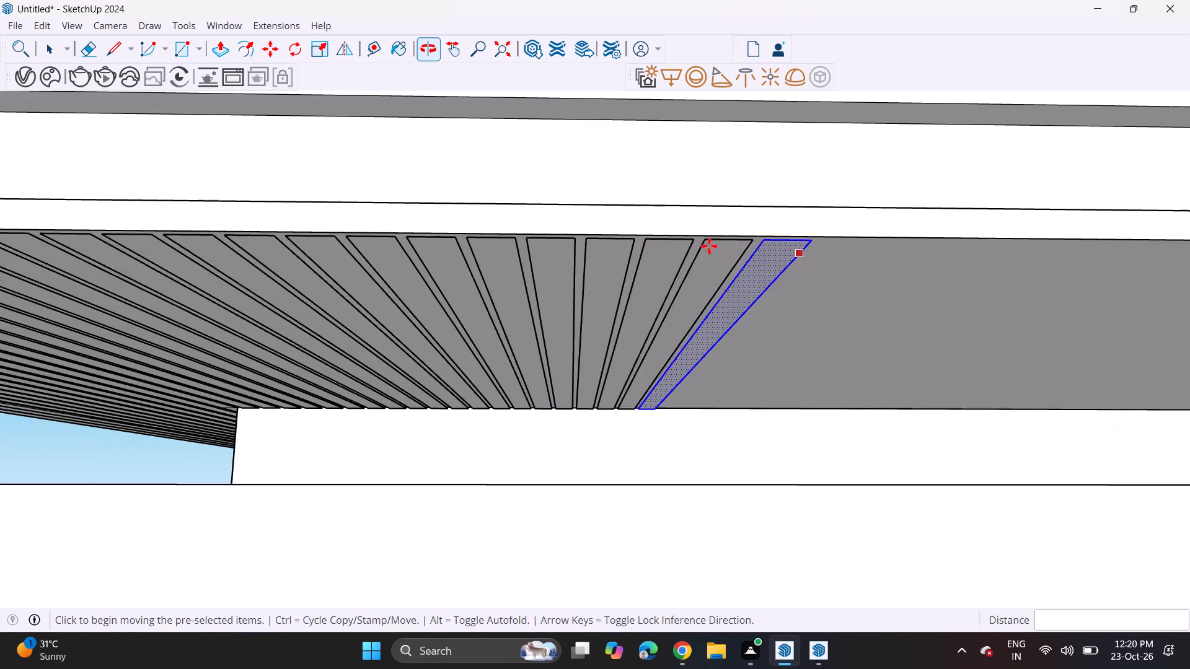
{"action": "middle_click_drag", "start_coordinate": [709, 246], "coordinate": [709, 247]}
{"action": "middle_click_drag", "start_coordinate": [746, 250], "coordinate": [491, 246], "text": "shift"}
{"action": "left_click", "coordinate": [490, 238]}
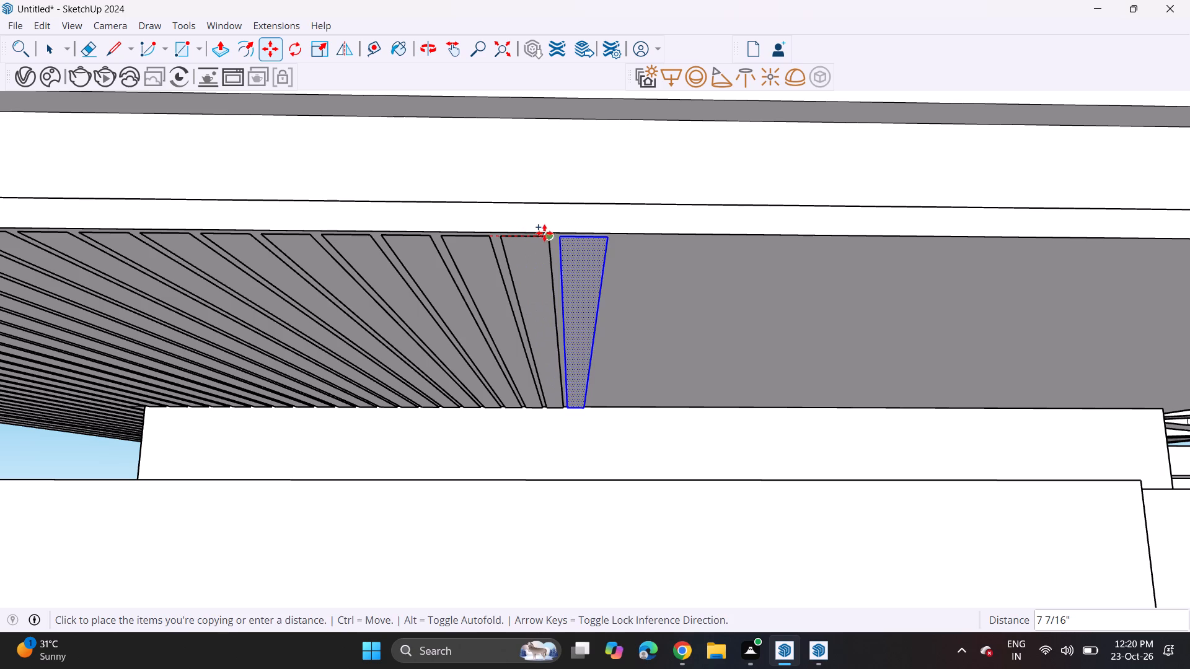
{"action": "left_click", "coordinate": [548, 233]}
{"action": "left_click", "coordinate": [549, 238]}
{"action": "left_click", "coordinate": [612, 245]}
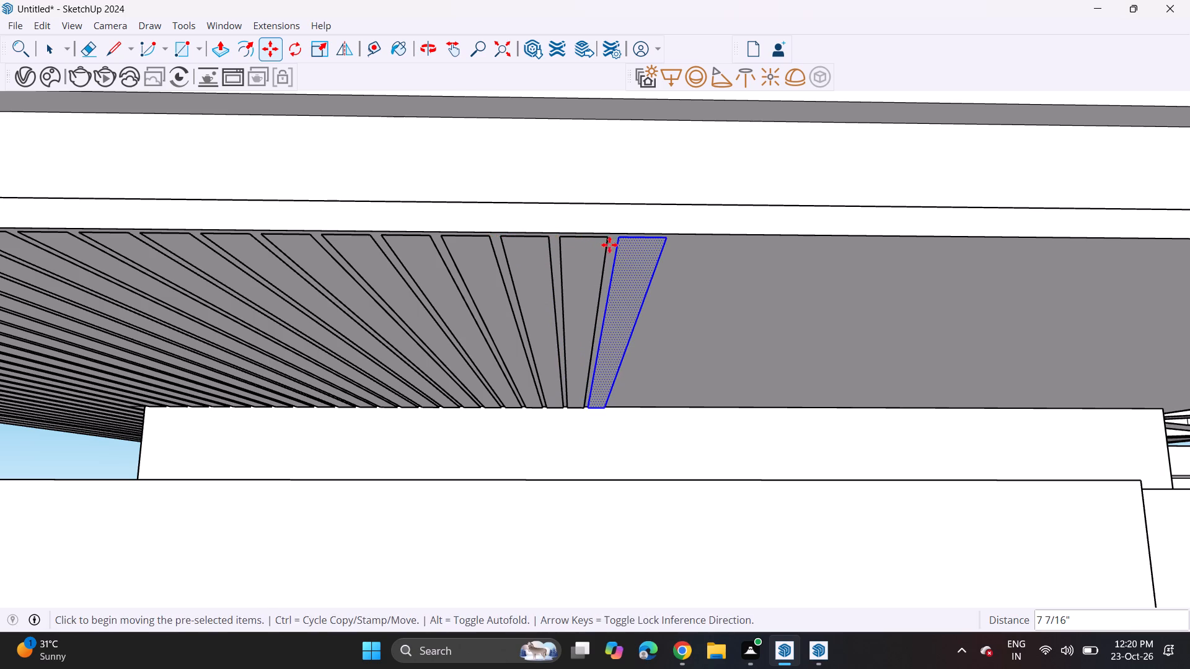
{"action": "left_click", "coordinate": [608, 240]}
{"action": "left_click", "coordinate": [664, 243]}
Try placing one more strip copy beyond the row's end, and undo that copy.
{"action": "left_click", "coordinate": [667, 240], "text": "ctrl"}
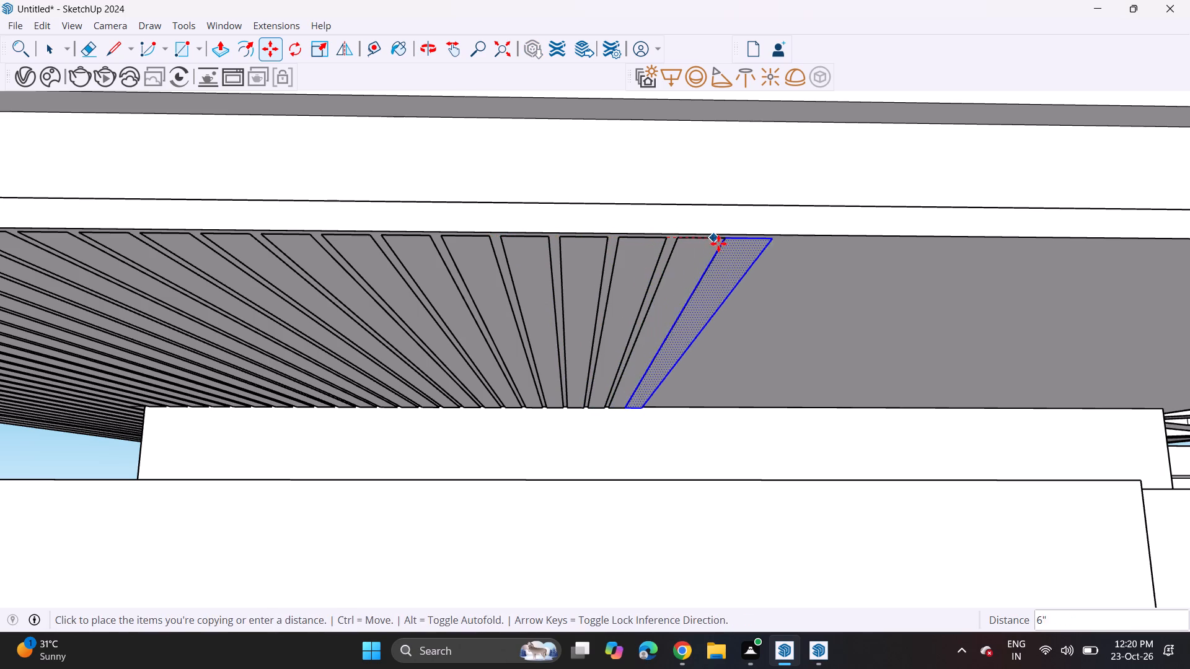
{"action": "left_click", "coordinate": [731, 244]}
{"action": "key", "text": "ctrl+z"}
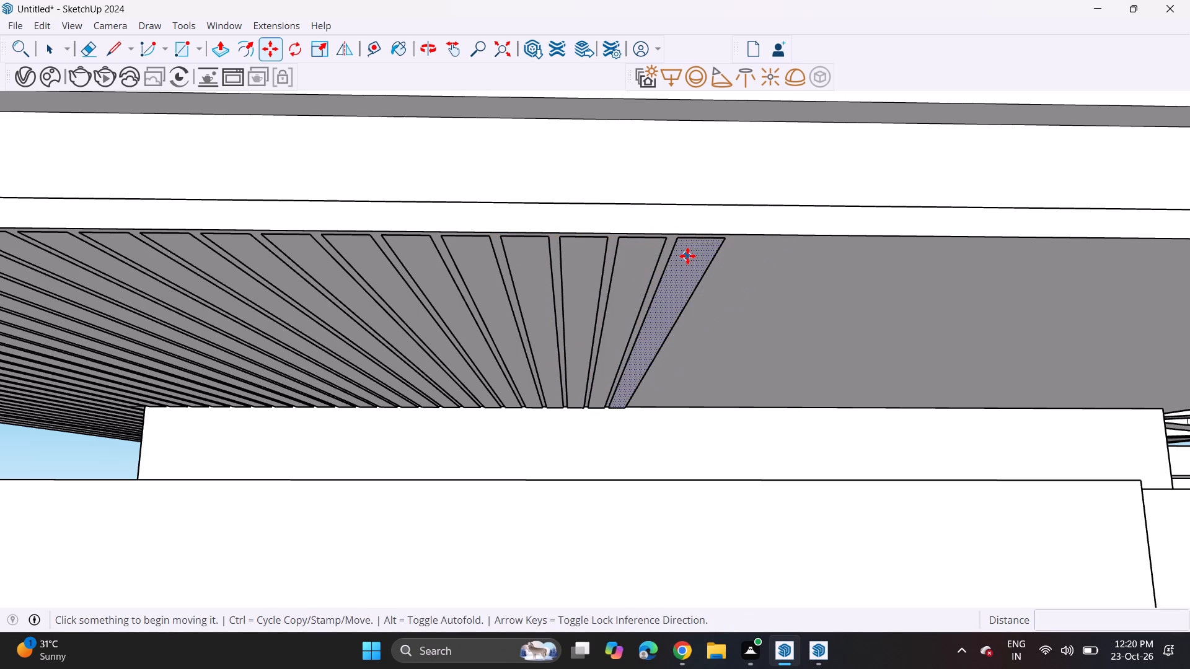
Reselect the row's last strip with its edges and copy it four times onward at about 7 7/16" spacing.
{"action": "key", "text": "space"}
{"action": "double_click", "coordinate": [692, 269]}
{"action": "key", "text": "m"}
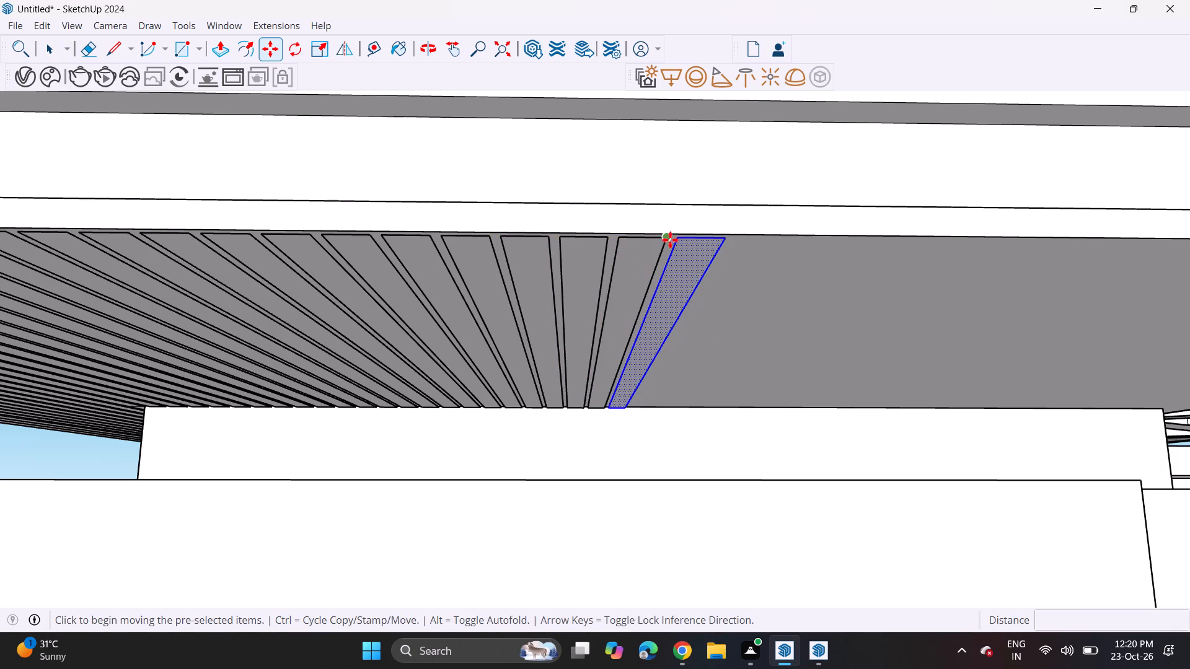
{"action": "left_click", "coordinate": [669, 238]}
{"action": "left_click", "coordinate": [720, 238]}
{"action": "left_click", "coordinate": [723, 237]}
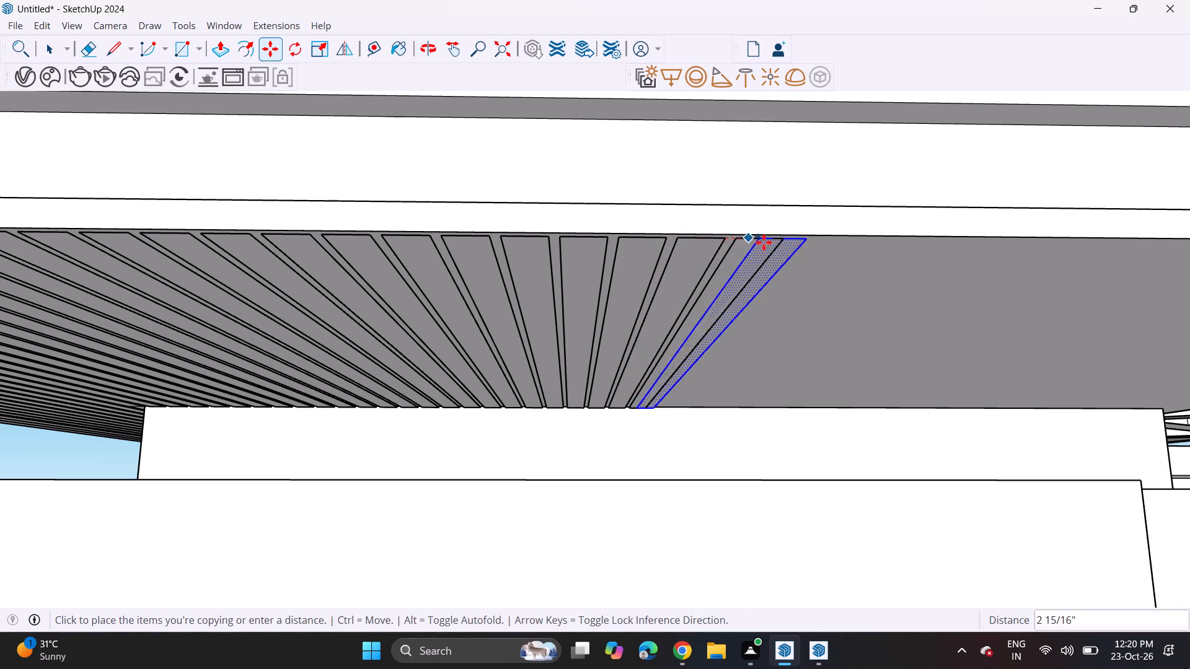
{"action": "left_click", "coordinate": [779, 241]}
{"action": "left_click", "coordinate": [782, 236], "text": "ctrl"}
{"action": "left_click", "coordinate": [836, 242]}
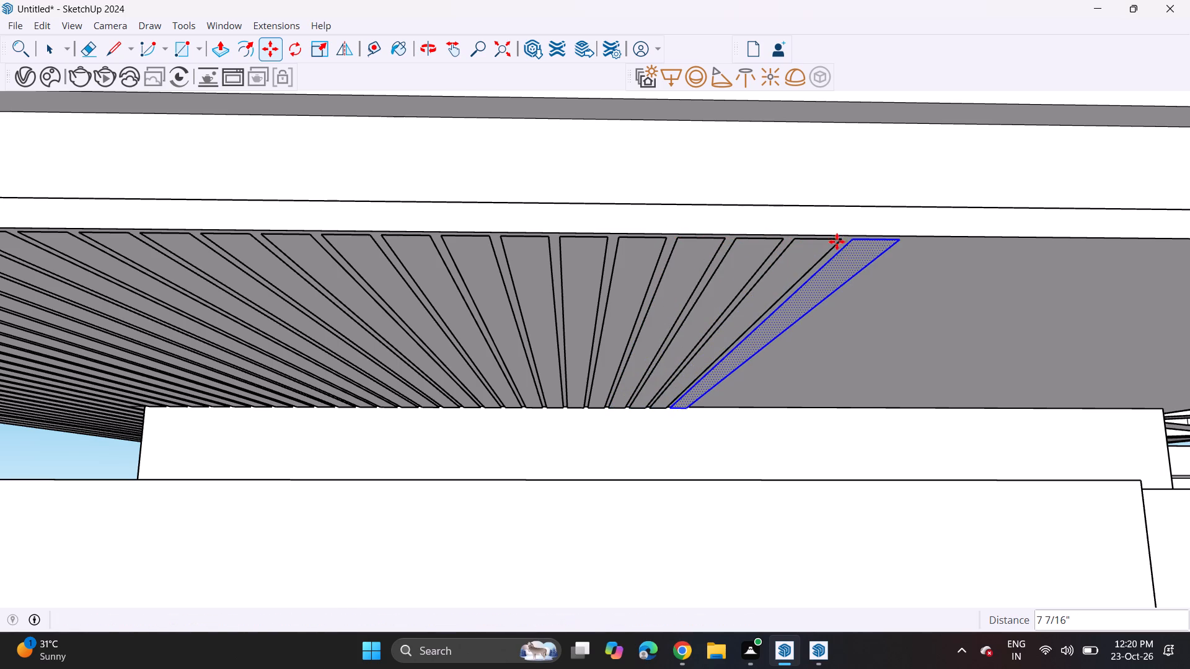
{"action": "left_click", "coordinate": [837, 238], "text": "ctrl"}
{"action": "left_click", "coordinate": [892, 243]}
{"action": "middle_click_drag", "start_coordinate": [878, 257], "coordinate": [848, 258], "text": "shift"}
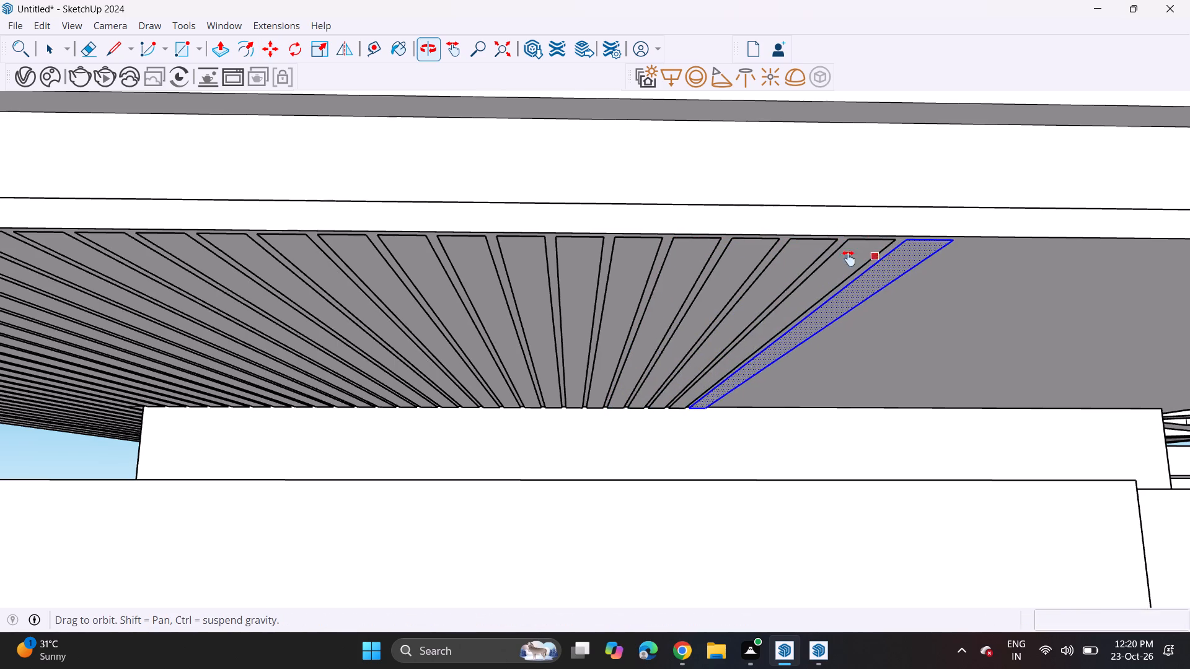
Continue the ceiling strip row along the roof underside with five more copies at about 7 7/16" spacing.
{"action": "middle_click_drag", "start_coordinate": [848, 258], "coordinate": [490, 263], "text": "shift"}
{"action": "scroll", "coordinate": [822, 260], "scroll_direction": "up", "scroll_amount": 1, "text": "shift"}
{"action": "left_click", "coordinate": [490, 247]}
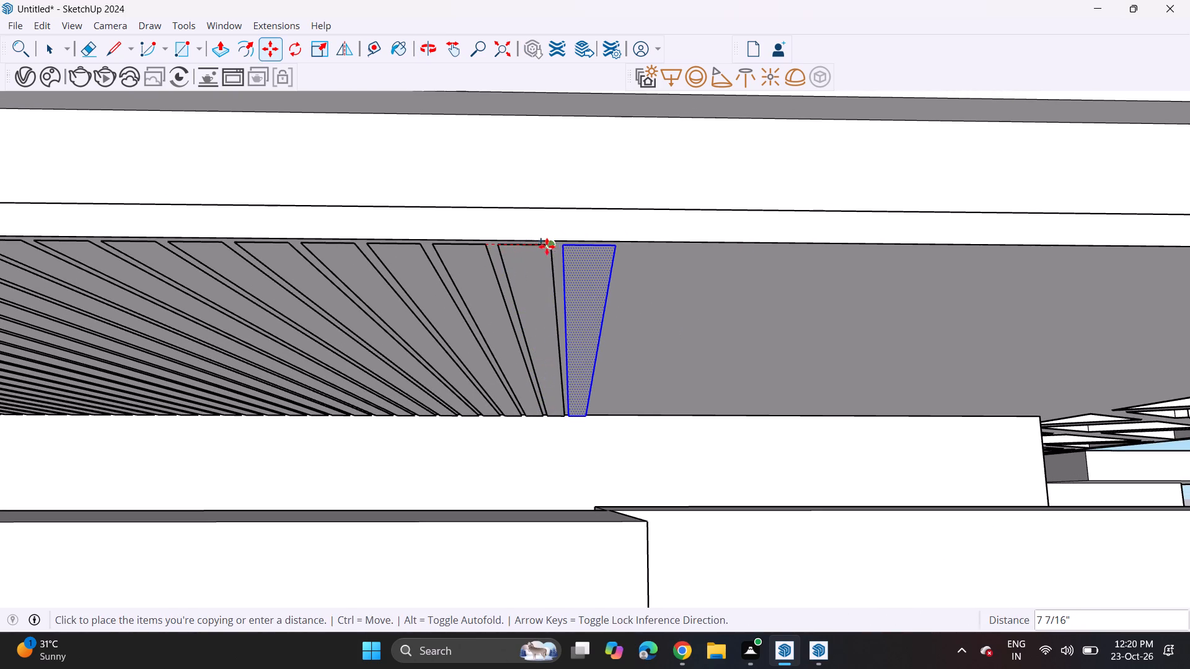
{"action": "left_click", "coordinate": [549, 247]}
{"action": "left_click", "coordinate": [553, 248]}
{"action": "left_click", "coordinate": [617, 250]}
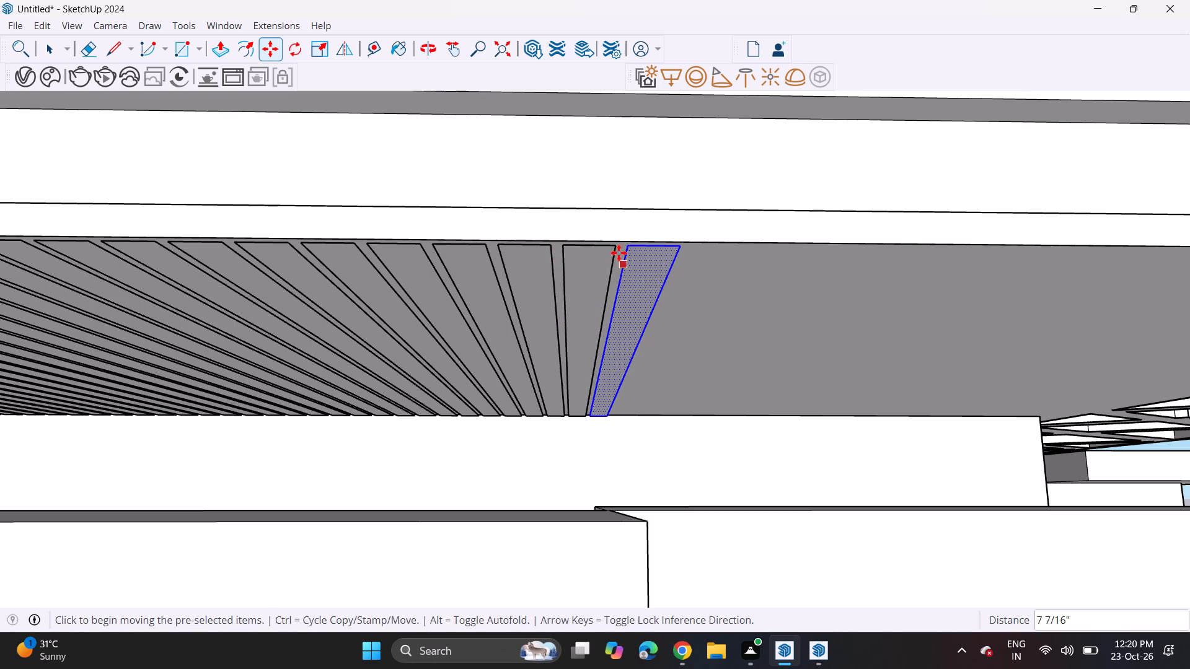
{"action": "left_click", "coordinate": [617, 251]}
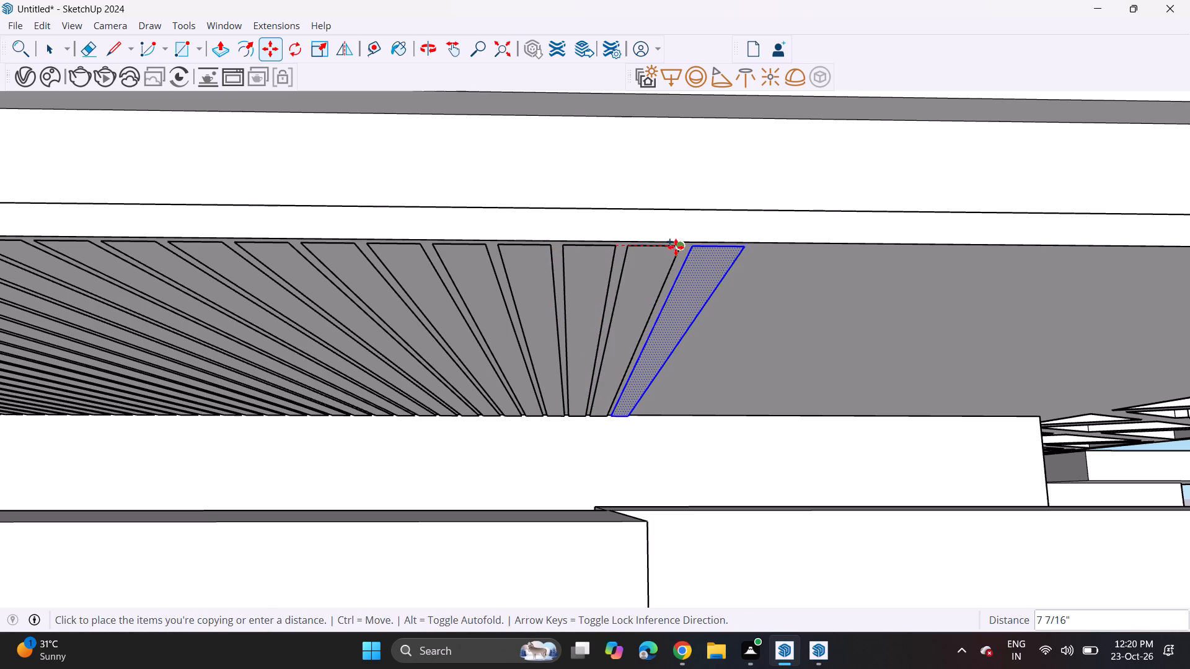
{"action": "left_click", "coordinate": [676, 247]}
{"action": "left_click", "coordinate": [677, 249]}
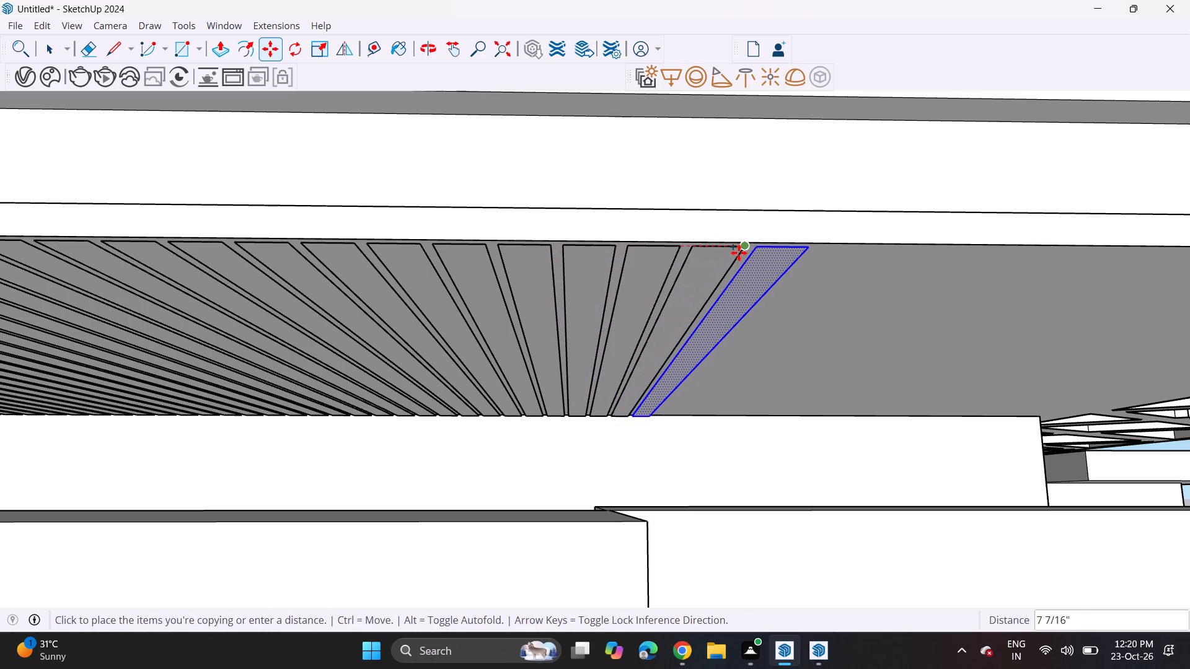
{"action": "left_click", "coordinate": [739, 253]}
{"action": "left_click", "coordinate": [746, 247], "text": "ctrl"}
{"action": "left_click", "coordinate": [804, 247]}
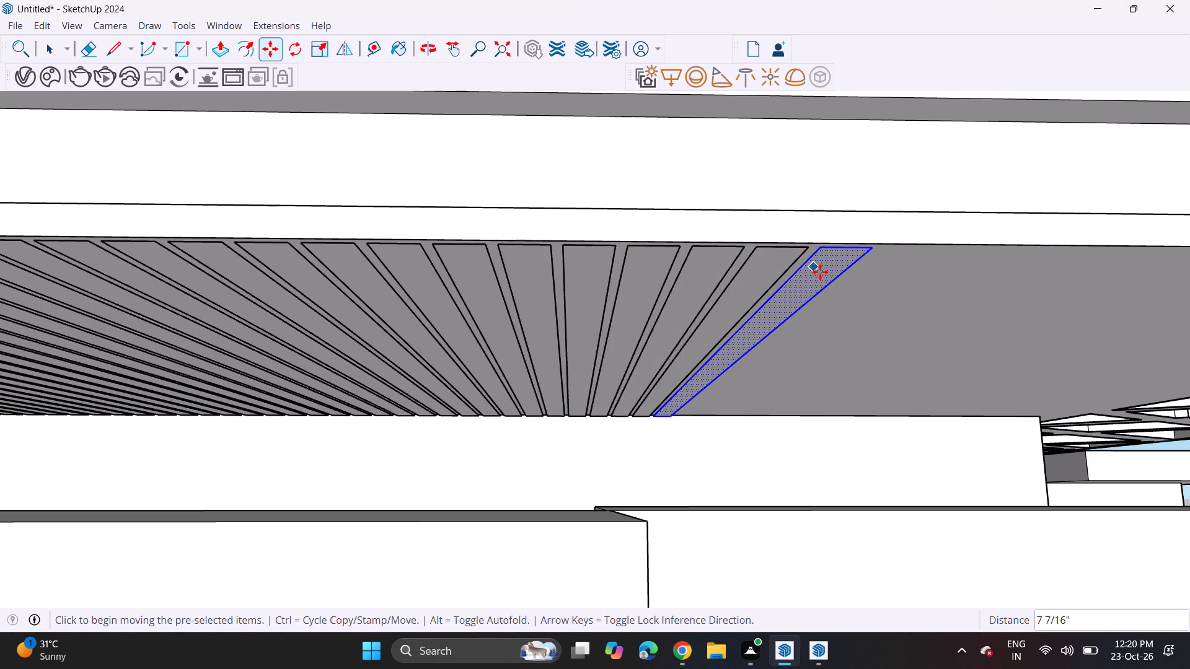
Add another five strip copies to the end of the row at about 7 7/16" spacing.
{"action": "scroll", "coordinate": [832, 269], "scroll_direction": "up", "scroll_amount": 1}
{"action": "middle_click_drag", "start_coordinate": [825, 269], "coordinate": [451, 265], "text": "shift"}
{"action": "left_click", "coordinate": [391, 247]}
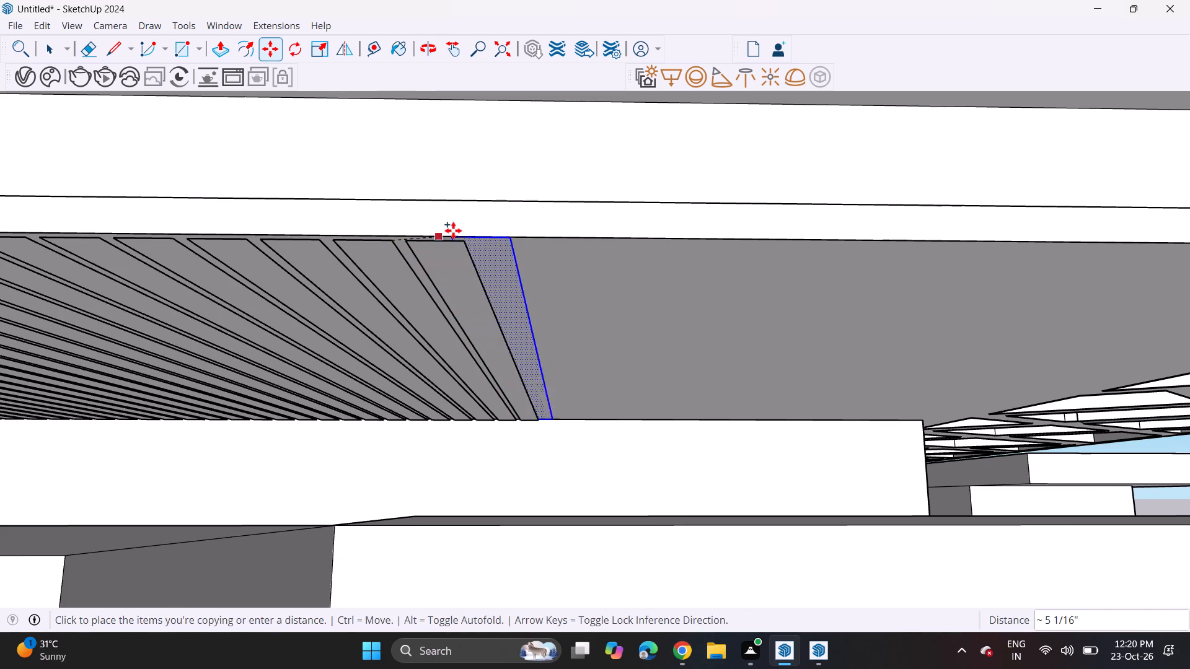
{"action": "left_click", "coordinate": [461, 240]}
{"action": "left_click", "coordinate": [465, 246], "text": "ctrl"}
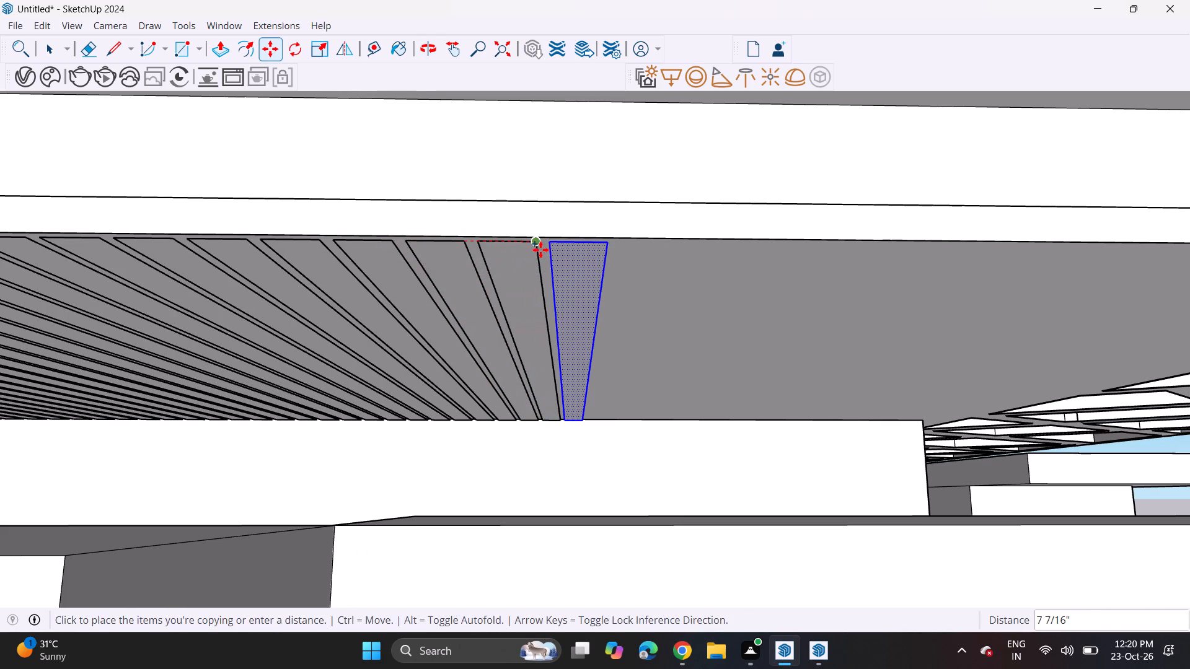
{"action": "left_click", "coordinate": [537, 251]}
{"action": "left_click", "coordinate": [537, 250], "text": "ctrl"}
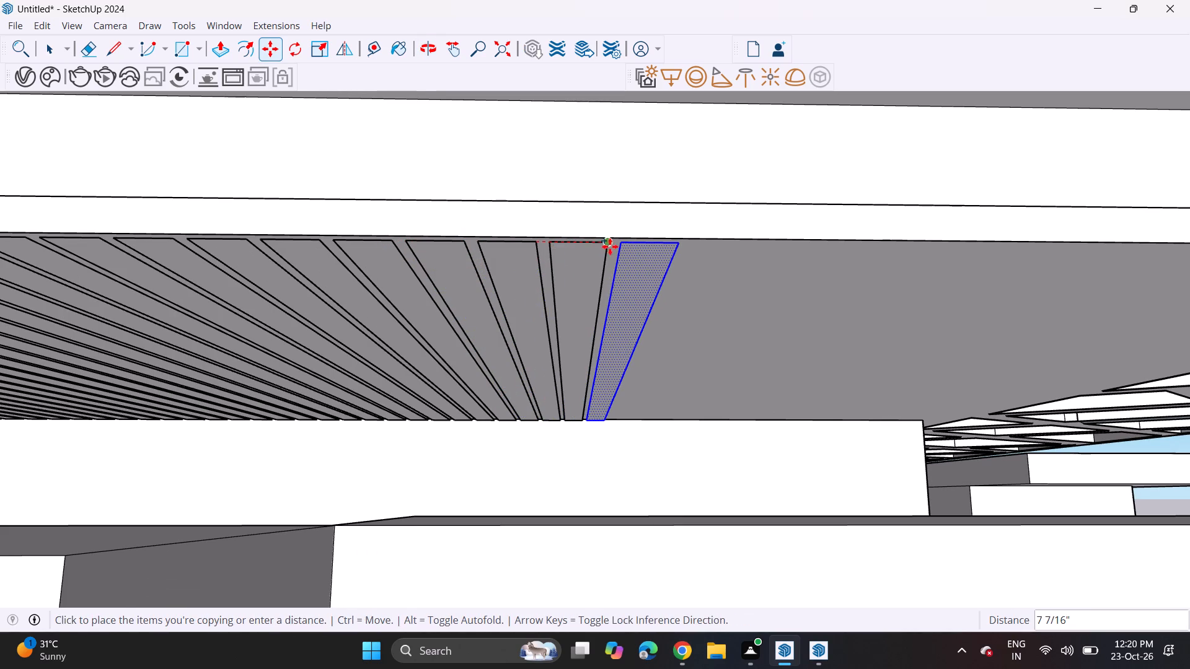
{"action": "left_click", "coordinate": [610, 247]}
{"action": "left_click", "coordinate": [607, 245]}
{"action": "left_click", "coordinate": [676, 248]}
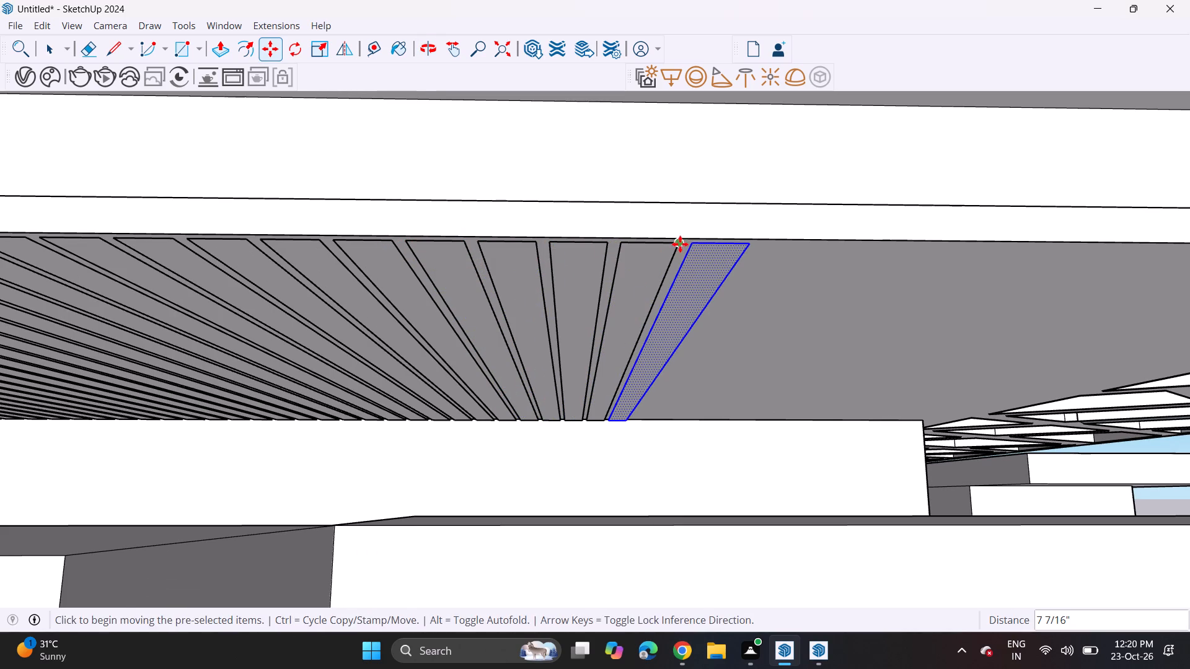
{"action": "left_click", "coordinate": [680, 244]}
{"action": "left_click", "coordinate": [745, 243]}
Copy the last strip five more times toward the triangular roof openings at about 7 7/16" spacing.
{"action": "middle_click_drag", "start_coordinate": [762, 260], "coordinate": [417, 252], "text": "shift"}
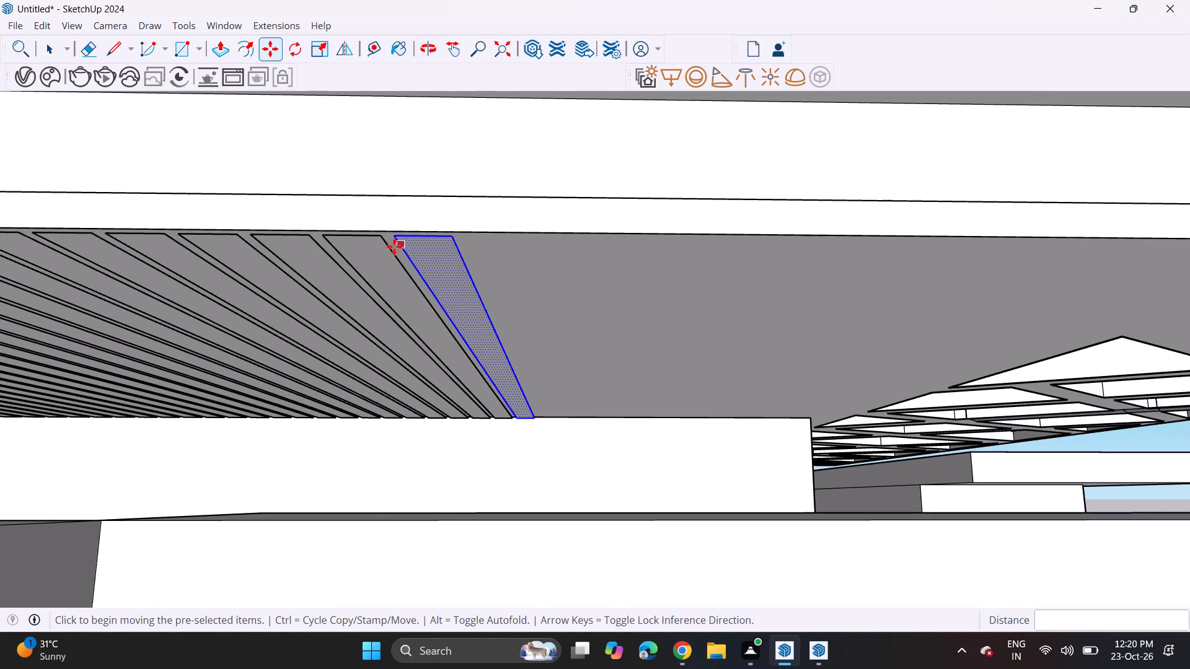
{"action": "left_click", "coordinate": [382, 240]}
{"action": "left_click", "coordinate": [454, 235]}
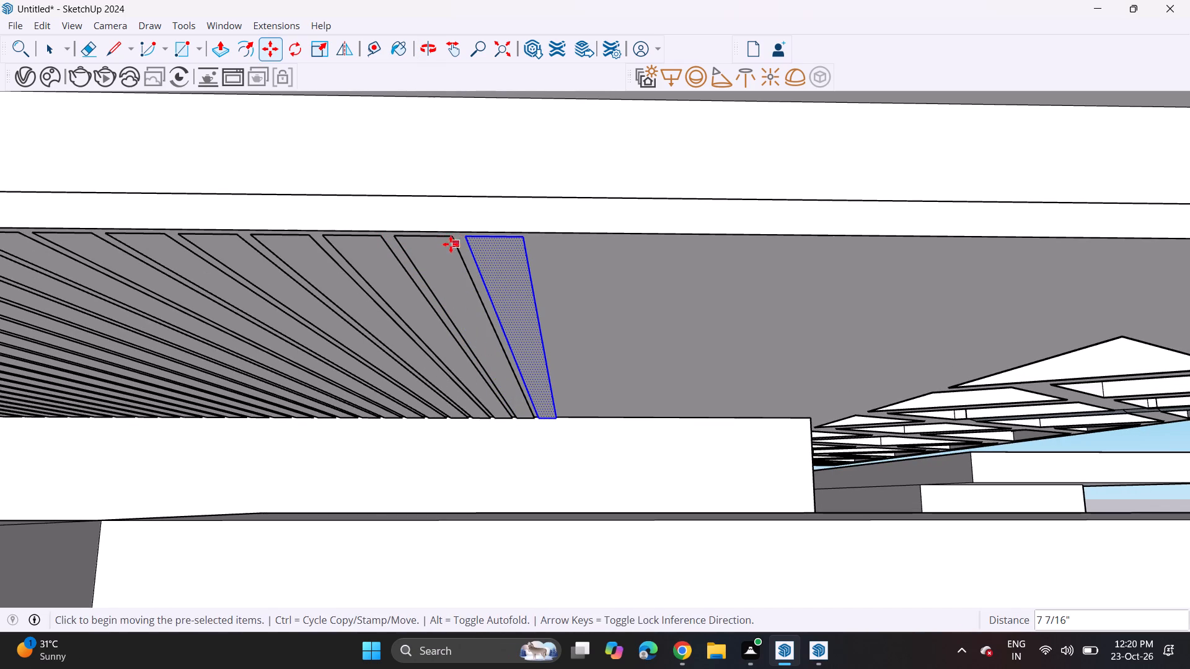
{"action": "left_click", "coordinate": [452, 237], "text": "ctrl"}
{"action": "left_click", "coordinate": [523, 240]}
{"action": "left_click", "coordinate": [521, 240]}
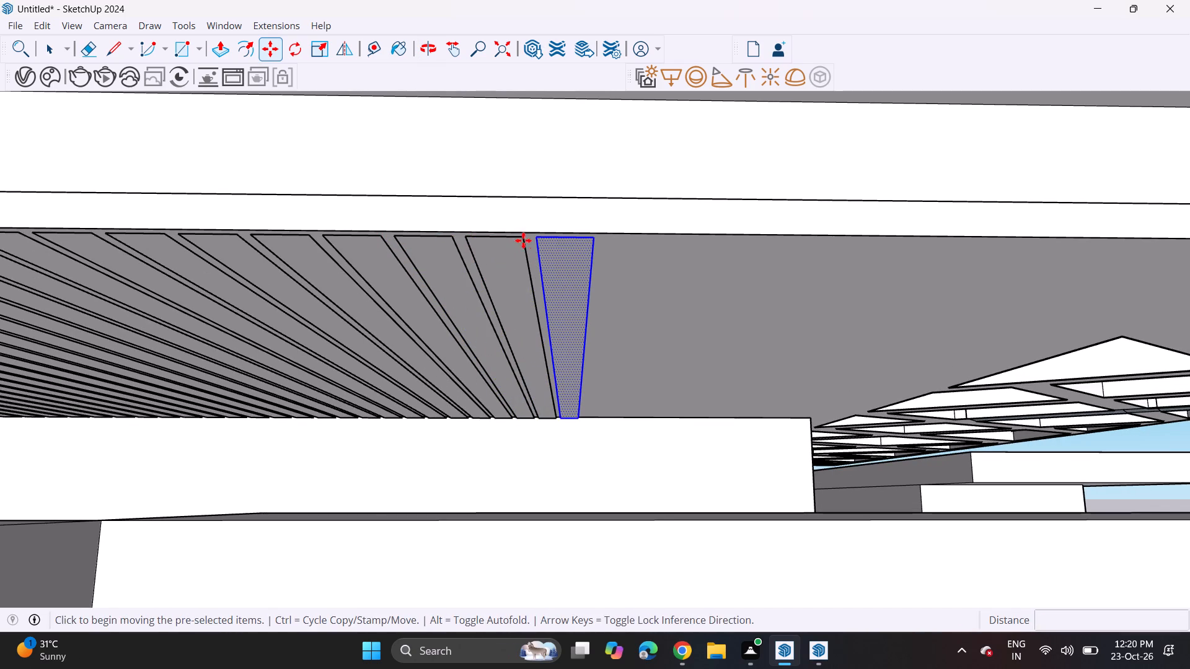
{"action": "left_click", "coordinate": [594, 241]}
{"action": "left_click", "coordinate": [596, 241]}
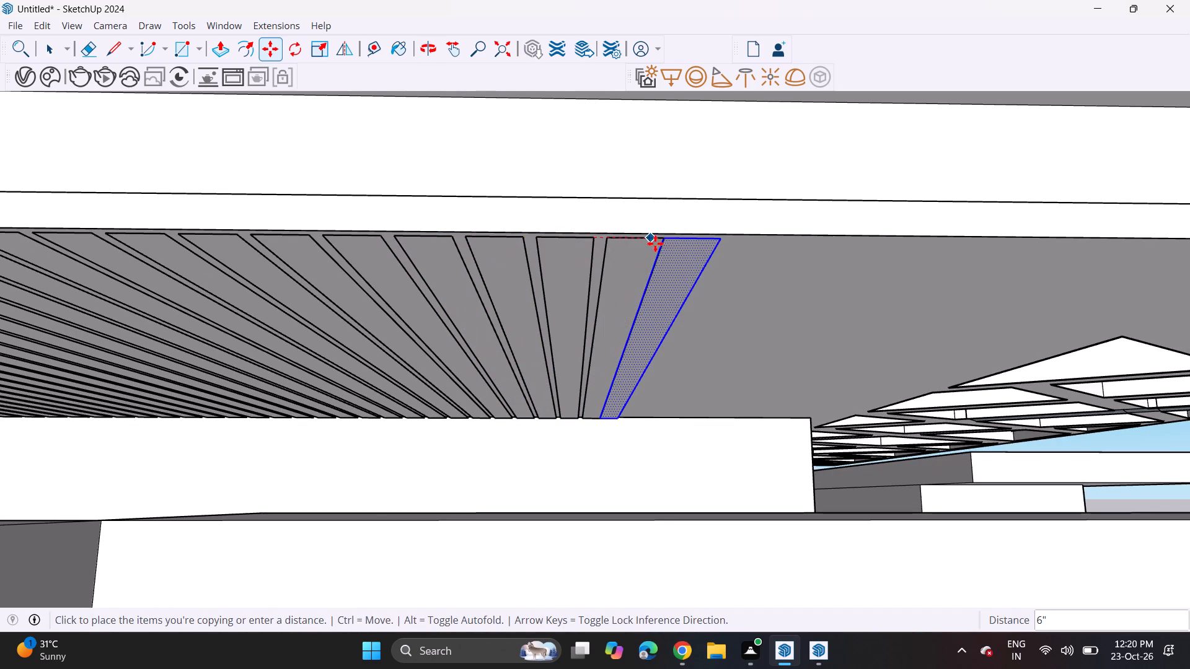
{"action": "left_click", "coordinate": [659, 243]}
{"action": "left_click", "coordinate": [666, 242], "text": "ctrl"}
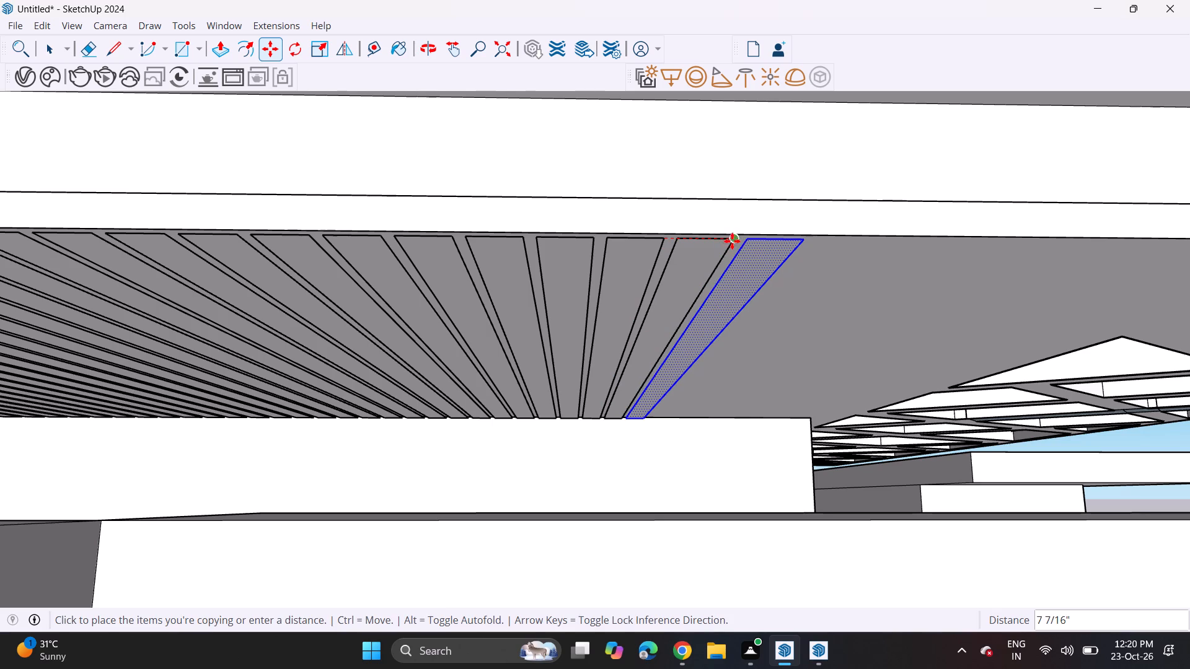
{"action": "left_click", "coordinate": [732, 241]}
Extend the strip row with six more copies toward the roof openings at about 7 7/16" spacing.
{"action": "middle_click_drag", "start_coordinate": [714, 307], "coordinate": [417, 278], "text": "shift"}
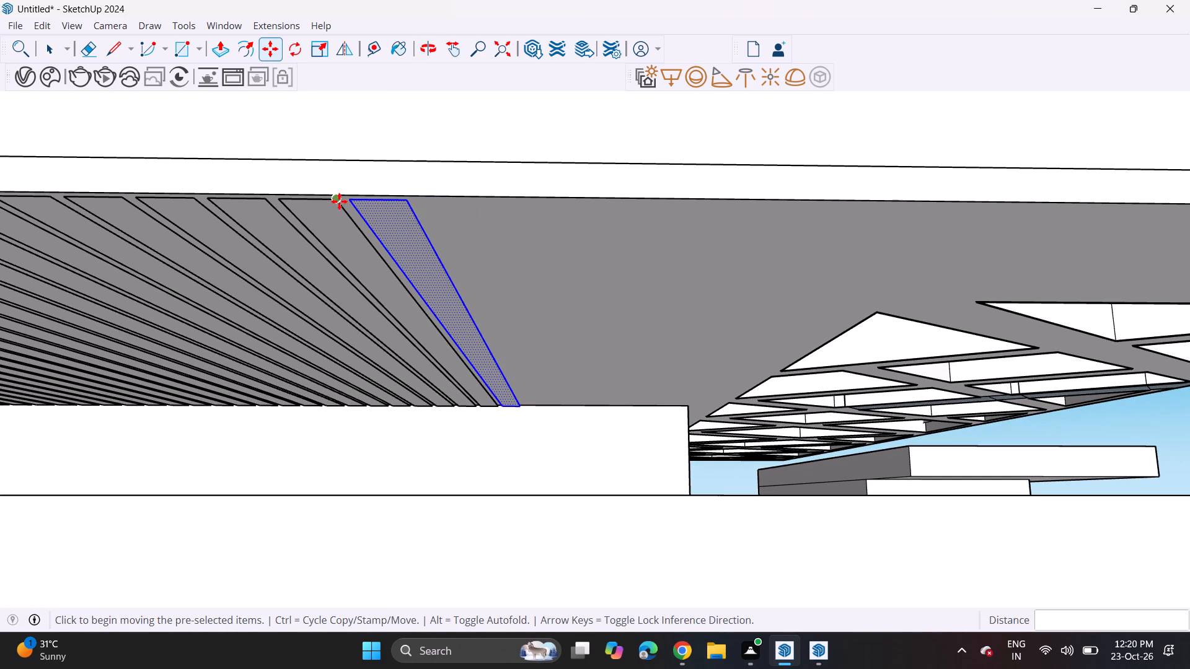
{"action": "left_click", "coordinate": [339, 201]}
{"action": "left_click", "coordinate": [407, 198]}
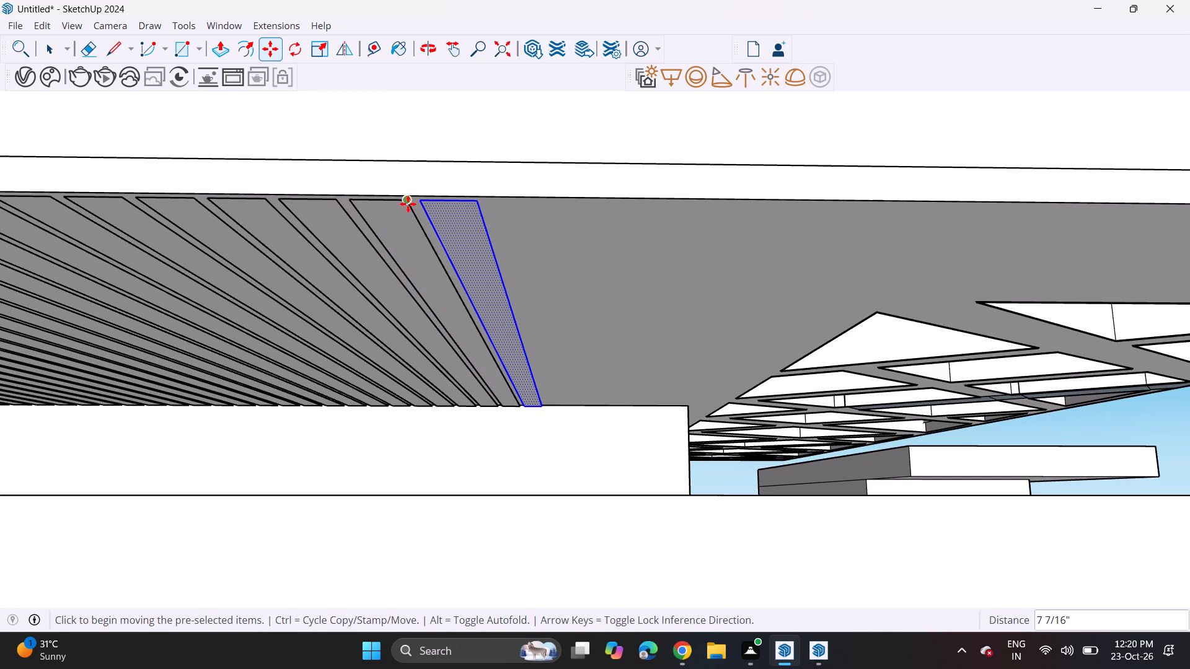
{"action": "left_click", "coordinate": [408, 204], "text": "ctrl"}
{"action": "left_click", "coordinate": [474, 205]}
{"action": "left_click", "coordinate": [474, 200], "text": "ctrl"}
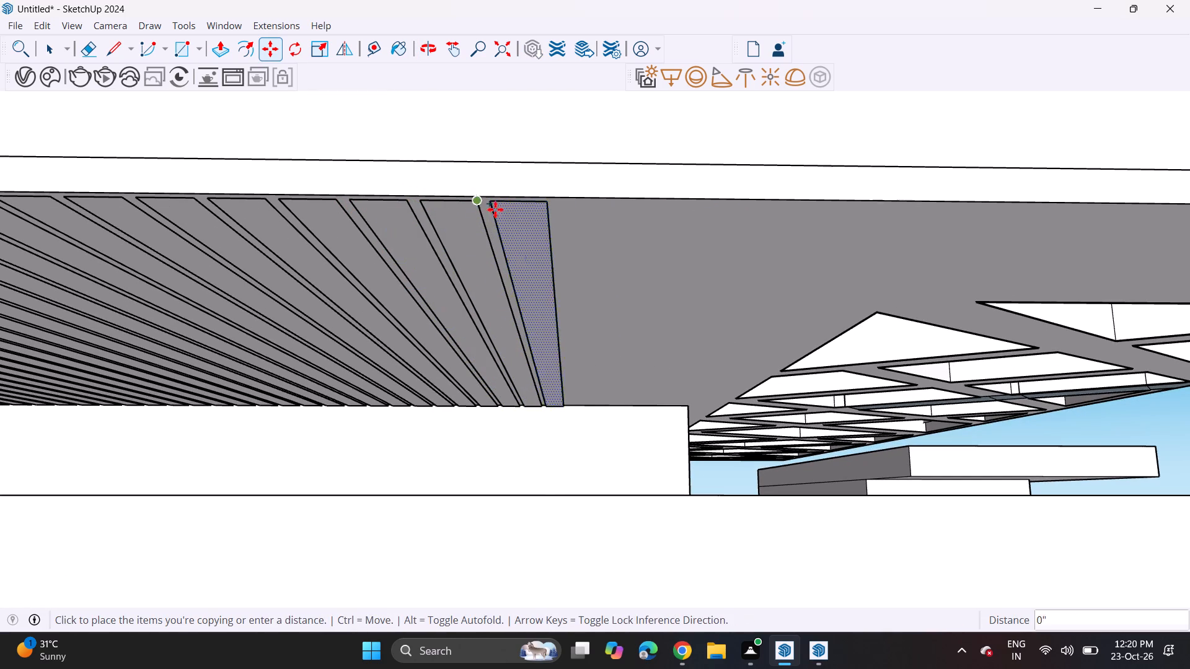
{"action": "left_click", "coordinate": [549, 210]}
{"action": "left_click", "coordinate": [545, 201]}
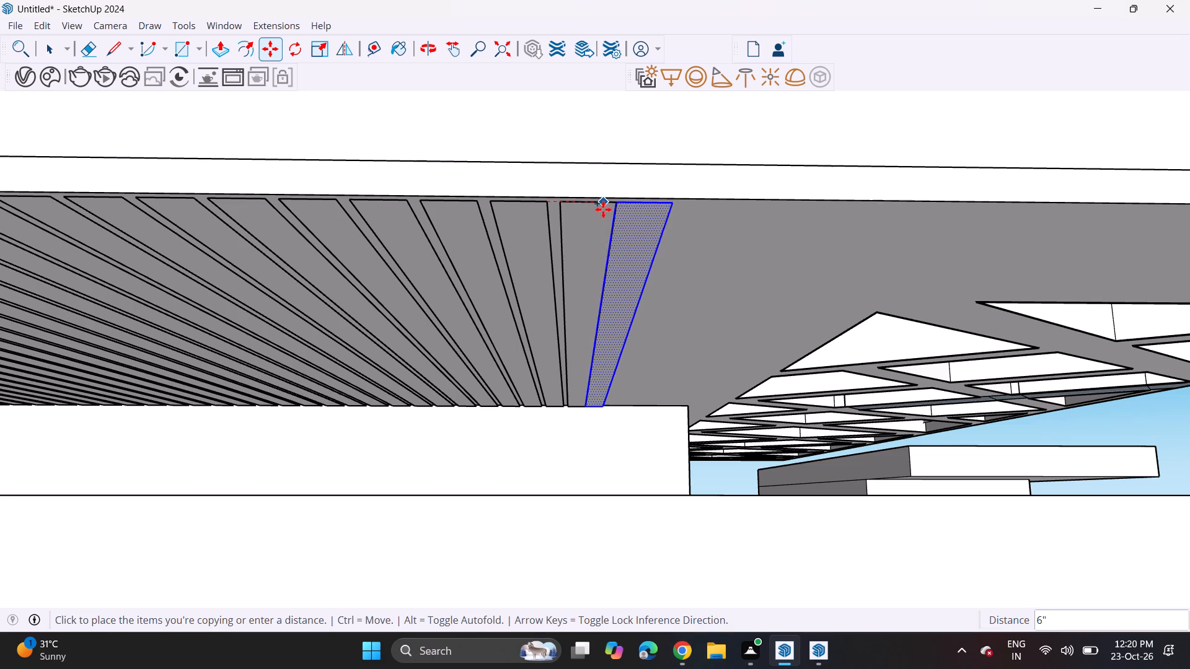
{"action": "left_click", "coordinate": [620, 205]}
{"action": "left_click", "coordinate": [612, 207], "text": "ctrl"}
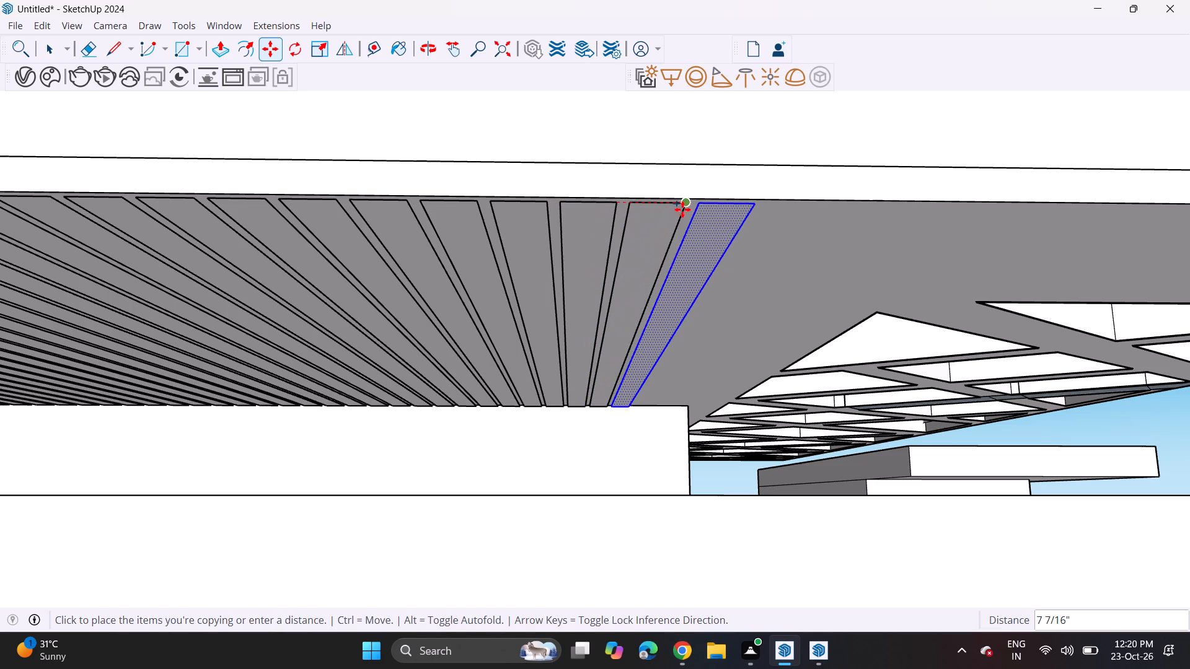
{"action": "left_click", "coordinate": [682, 209]}
{"action": "left_click", "coordinate": [687, 206]}
{"action": "left_click", "coordinate": [748, 209]}
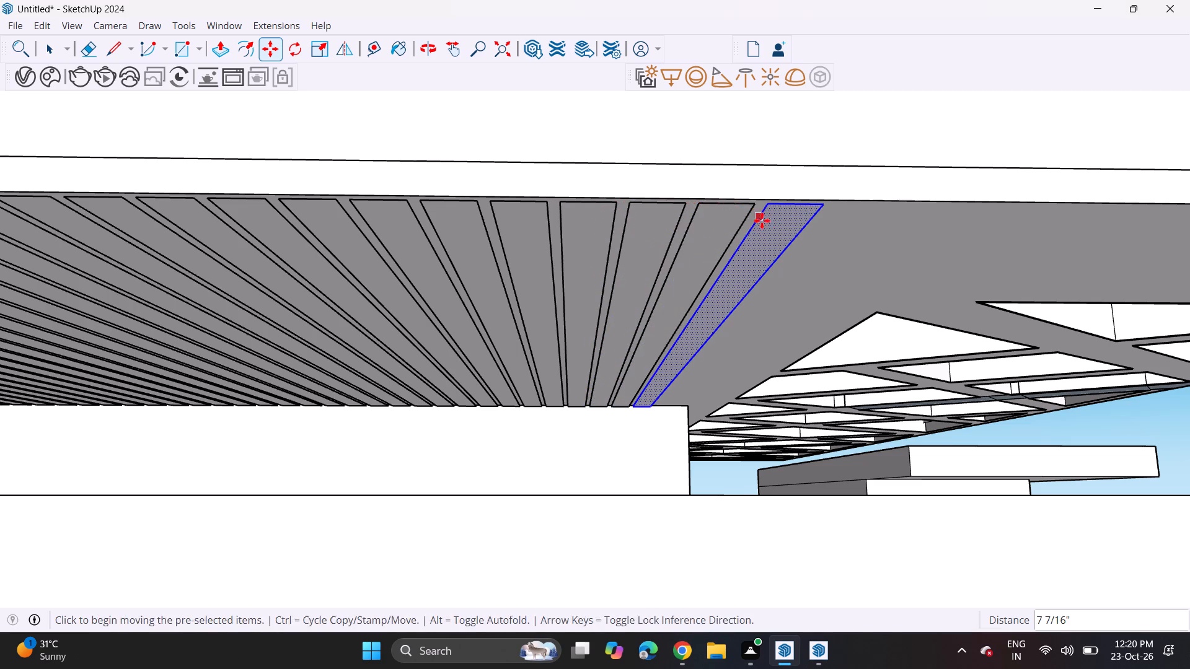
Place the final three strip copies up to the roof openings at about 7 7/16" spacing, and clear the selection.
{"action": "middle_click_drag", "start_coordinate": [758, 225], "coordinate": [549, 218]}
{"action": "scroll", "coordinate": [563, 227], "scroll_direction": "up", "scroll_amount": 1, "text": "shift"}
{"action": "left_click", "coordinate": [526, 190]}
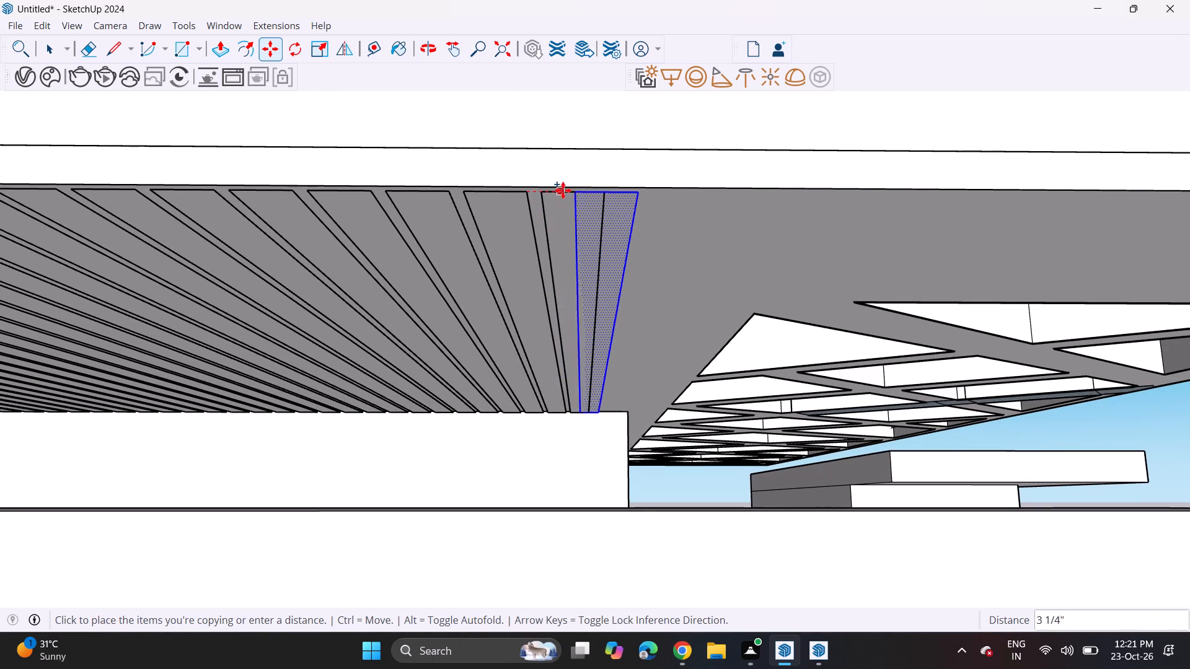
{"action": "left_click", "coordinate": [604, 193]}
{"action": "left_click", "coordinate": [609, 192]}
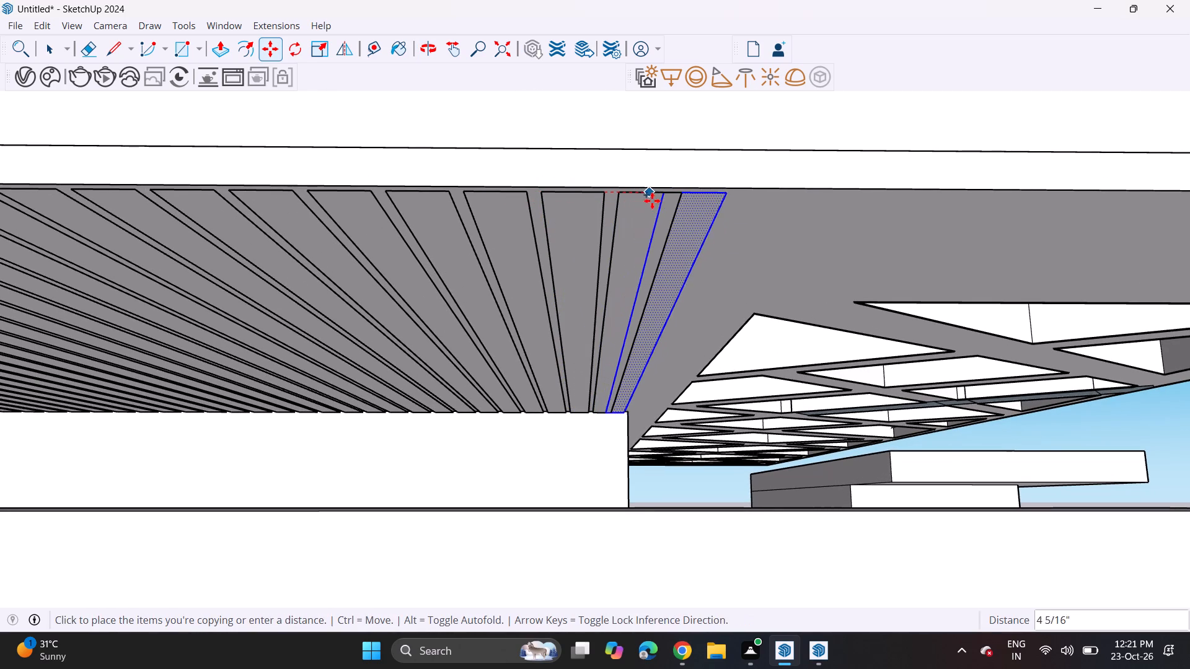
{"action": "left_click", "coordinate": [681, 201]}
{"action": "left_click", "coordinate": [684, 196]}
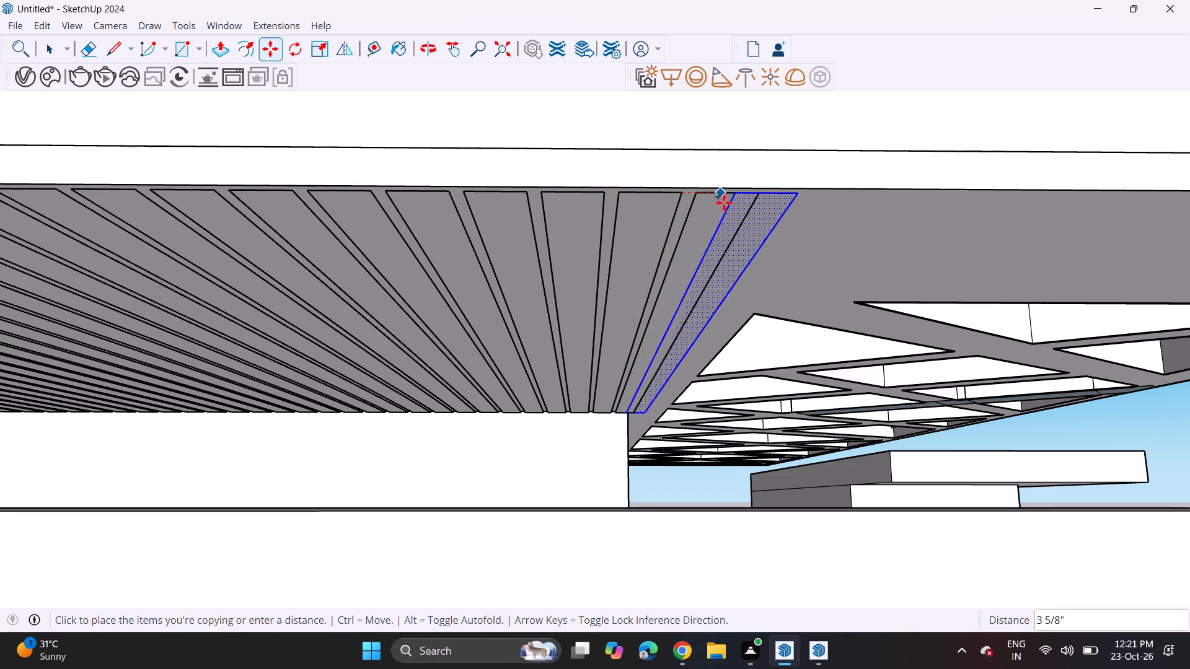
{"action": "left_click", "coordinate": [760, 199]}
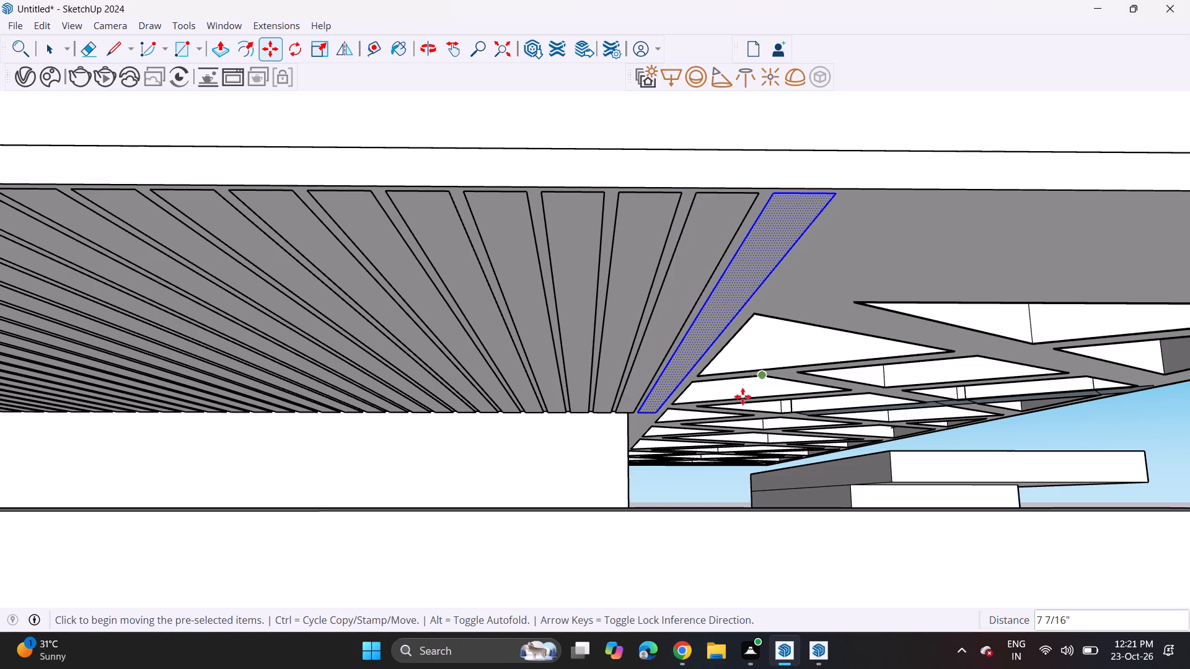
{"action": "middle_click_drag", "start_coordinate": [713, 403], "coordinate": [723, 357]}
{"action": "scroll", "coordinate": [728, 357], "scroll_direction": "down", "scroll_amount": 4}
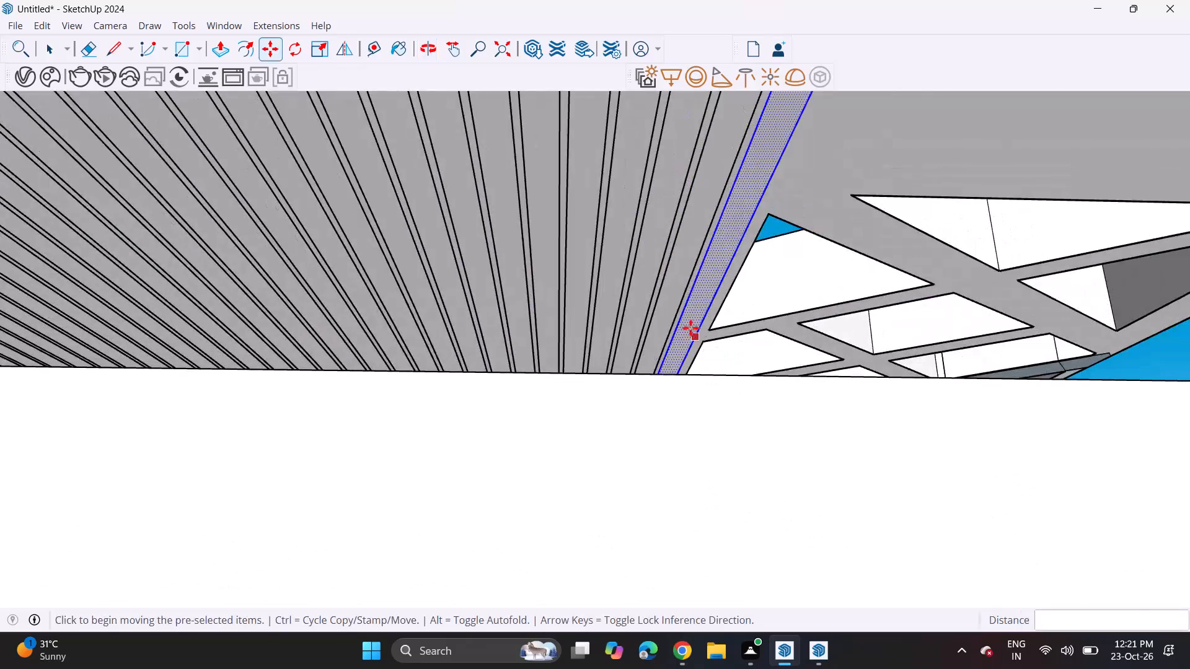
{"action": "scroll", "coordinate": [690, 328], "scroll_direction": "down", "scroll_amount": 9}
{"action": "scroll", "coordinate": [625, 330], "scroll_direction": "down", "scroll_amount": 6}
{"action": "key", "text": "space"}
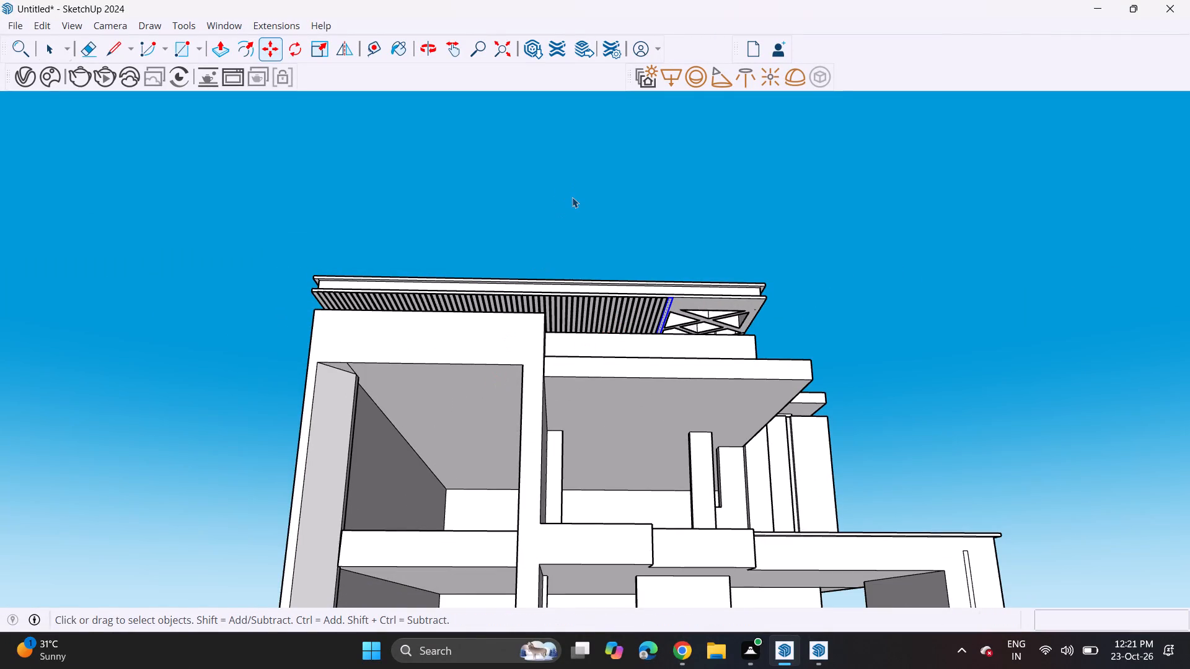
{"action": "left_click", "coordinate": [572, 197]}
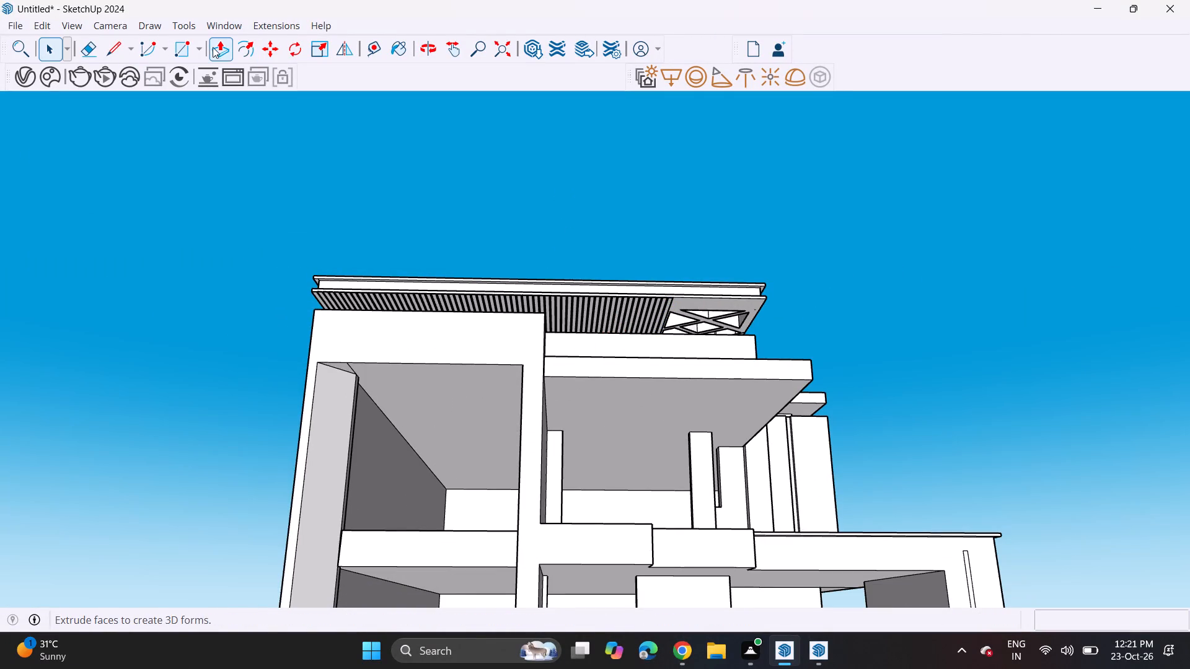
Push/Pull the third to eighth ceiling strips from the row's starting end by about 5/16".
{"action": "left_click", "coordinate": [216, 47]}
{"action": "scroll", "coordinate": [309, 300], "scroll_direction": "up", "scroll_amount": 19}
{"action": "scroll", "coordinate": [407, 316], "scroll_direction": "up", "scroll_amount": 5}
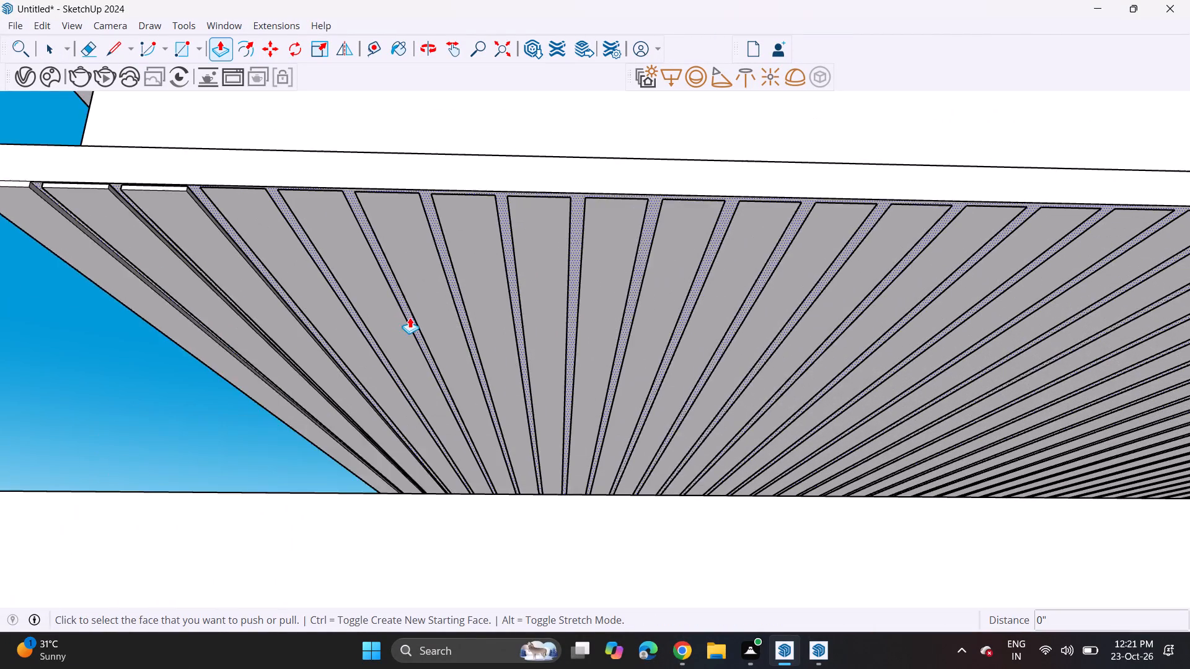
{"action": "left_click", "coordinate": [415, 308]}
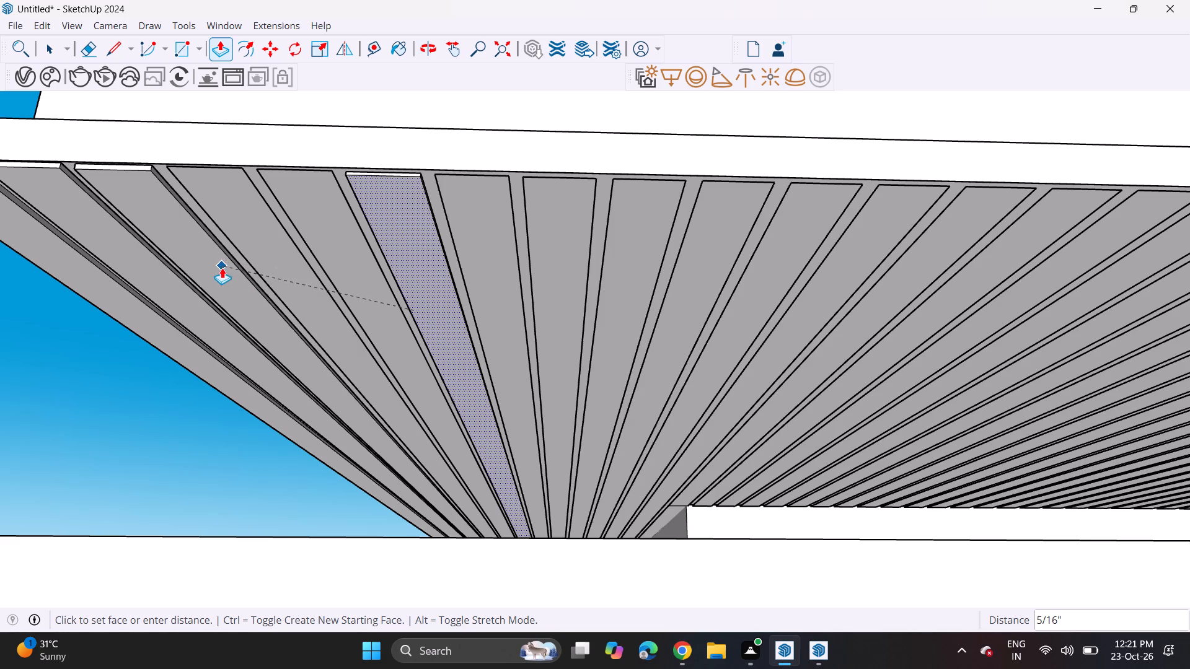
{"action": "left_click", "coordinate": [222, 268]}
{"action": "double_click", "coordinate": [267, 244]}
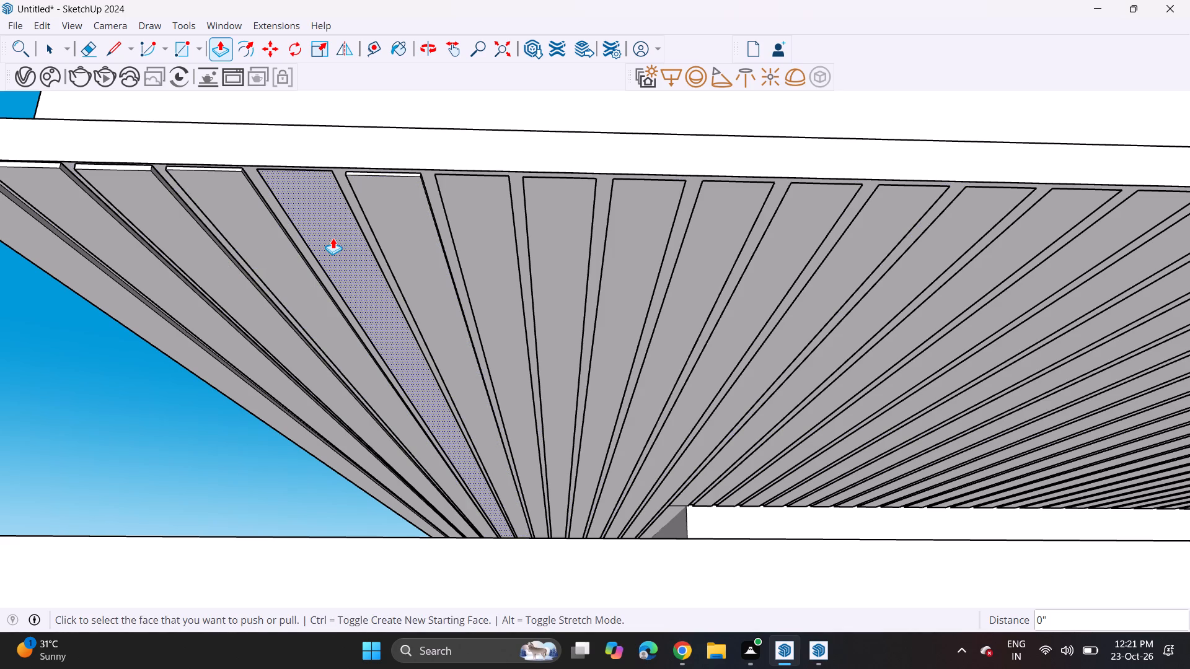
{"action": "double_click", "coordinate": [333, 238]}
{"action": "double_click", "coordinate": [498, 278]}
{"action": "double_click", "coordinate": [553, 305]}
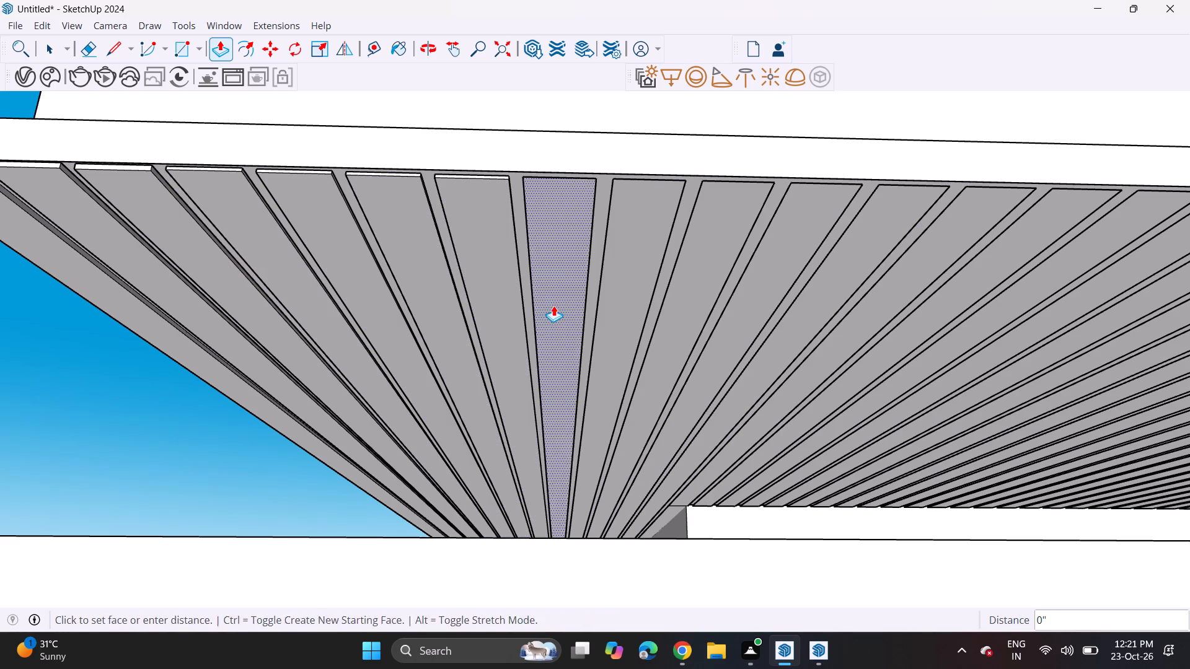
{"action": "double_click", "coordinate": [622, 302]}
Push/Pull the third strip about 1/8" further to match the second strip, and repeat that offset on the fourth to eighth strips.
{"action": "scroll", "coordinate": [614, 316], "scroll_direction": "down", "scroll_amount": 3}
{"action": "middle_click_drag", "start_coordinate": [640, 326], "coordinate": [324, 341], "text": "shift"}
{"action": "middle_click_drag", "start_coordinate": [248, 328], "coordinate": [721, 222]}
{"action": "scroll", "coordinate": [561, 168], "scroll_direction": "up", "scroll_amount": 1}
{"action": "middle_click_drag", "start_coordinate": [561, 168], "coordinate": [550, 303], "text": "shift"}
{"action": "middle_click_drag", "start_coordinate": [505, 296], "coordinate": [505, 324]}
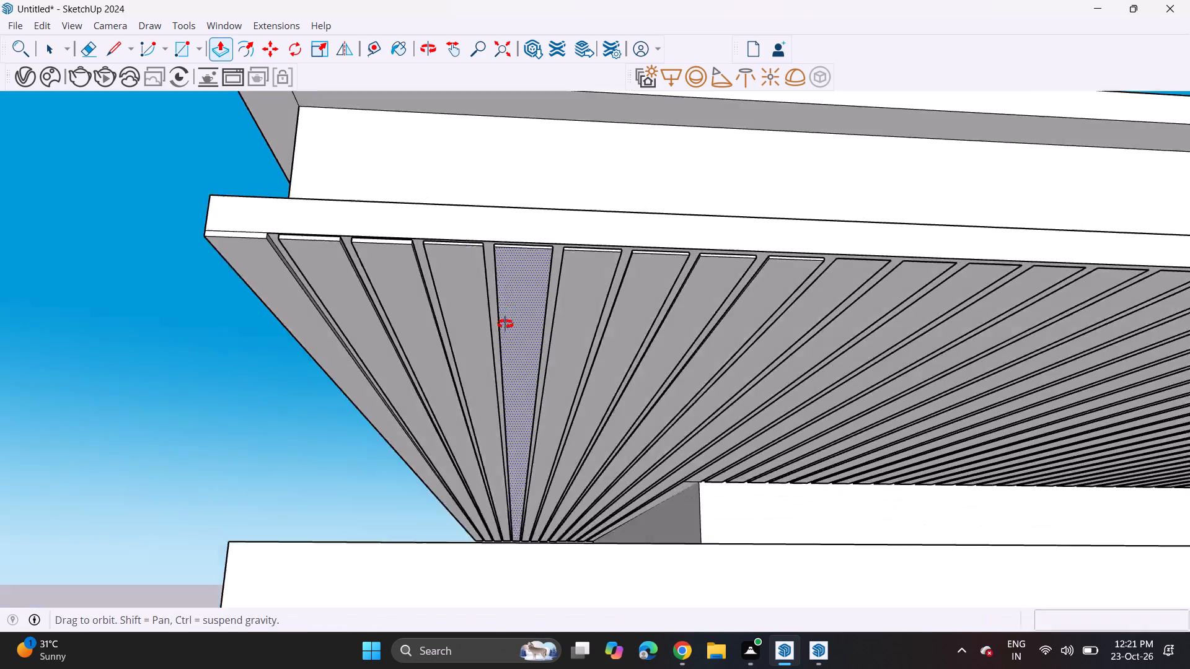
{"action": "middle_click_drag", "start_coordinate": [505, 324], "coordinate": [505, 332]}
{"action": "scroll", "coordinate": [461, 315], "scroll_direction": "up", "scroll_amount": 5}
{"action": "left_click", "coordinate": [454, 299]}
{"action": "left_click", "coordinate": [381, 291]}
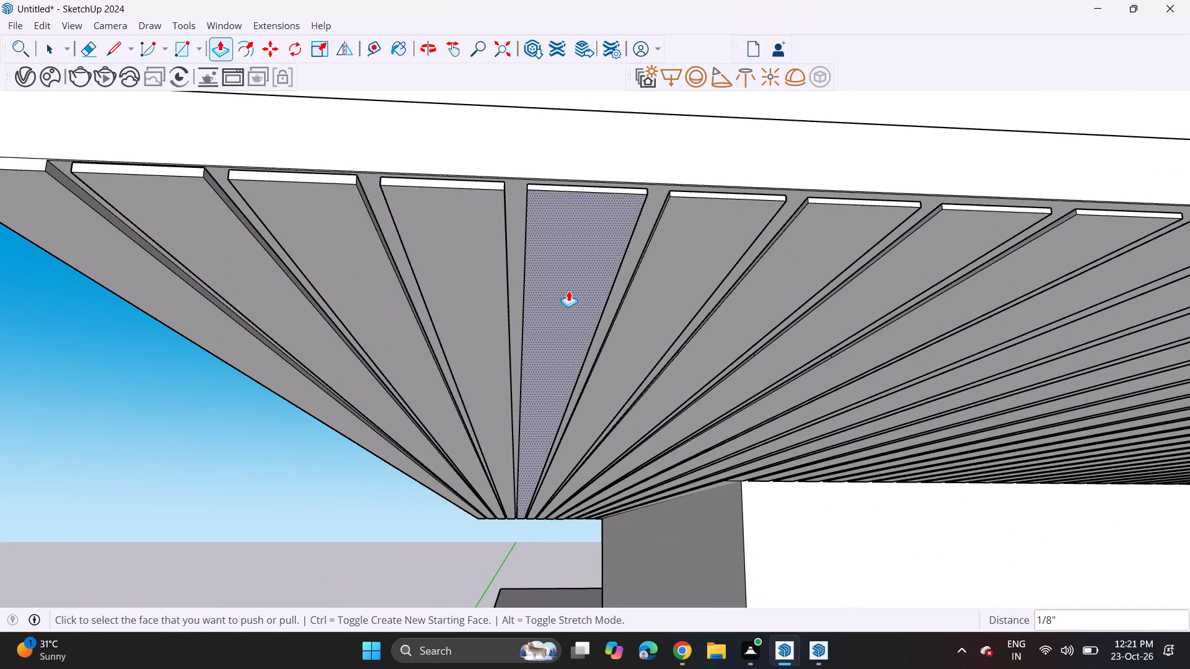
{"action": "double_click", "coordinate": [568, 291]}
{"action": "double_click", "coordinate": [682, 287]}
{"action": "double_click", "coordinate": [789, 287]}
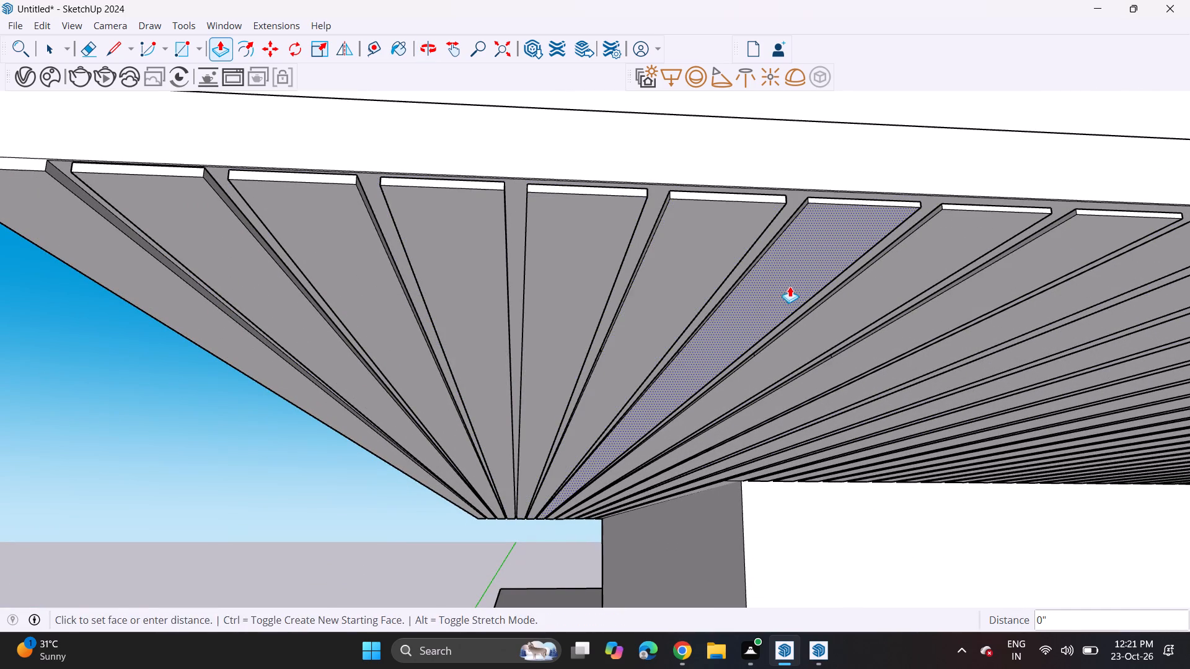
{"action": "scroll", "coordinate": [793, 289], "scroll_direction": "up", "scroll_amount": 1}
{"action": "middle_click_drag", "start_coordinate": [790, 289], "coordinate": [382, 293]}
{"action": "double_click", "coordinate": [473, 287]}
{"action": "double_click", "coordinate": [589, 286]}
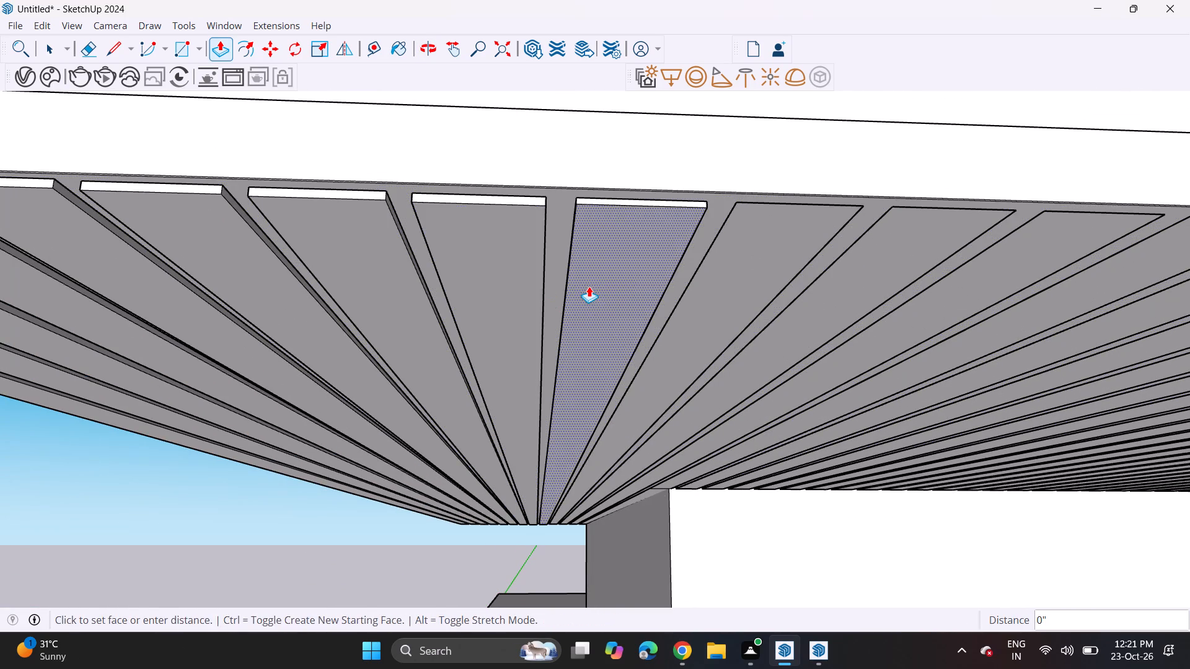
Push/Pull the next six flat ceiling strips toward the roof openings by about 5/16", matching the strips already extruded.
{"action": "double_click", "coordinate": [746, 287]}
{"action": "left_click", "coordinate": [747, 290]}
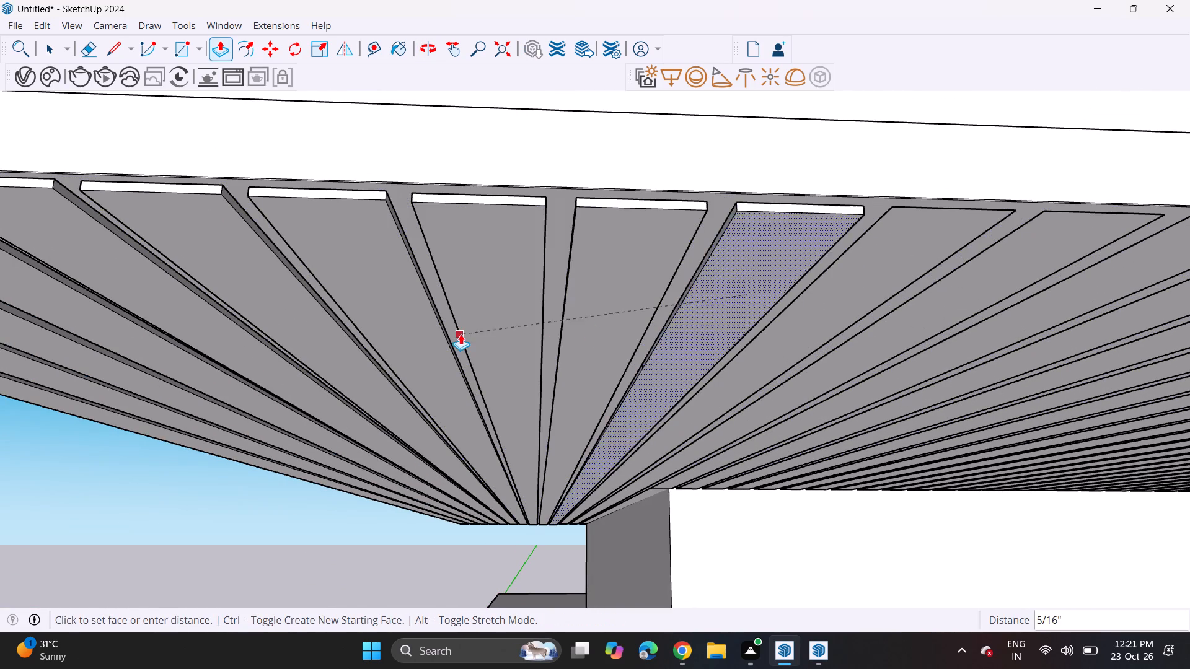
{"action": "left_click", "coordinate": [604, 297]}
{"action": "middle_click_drag", "start_coordinate": [767, 308], "coordinate": [401, 416], "text": "shift"}
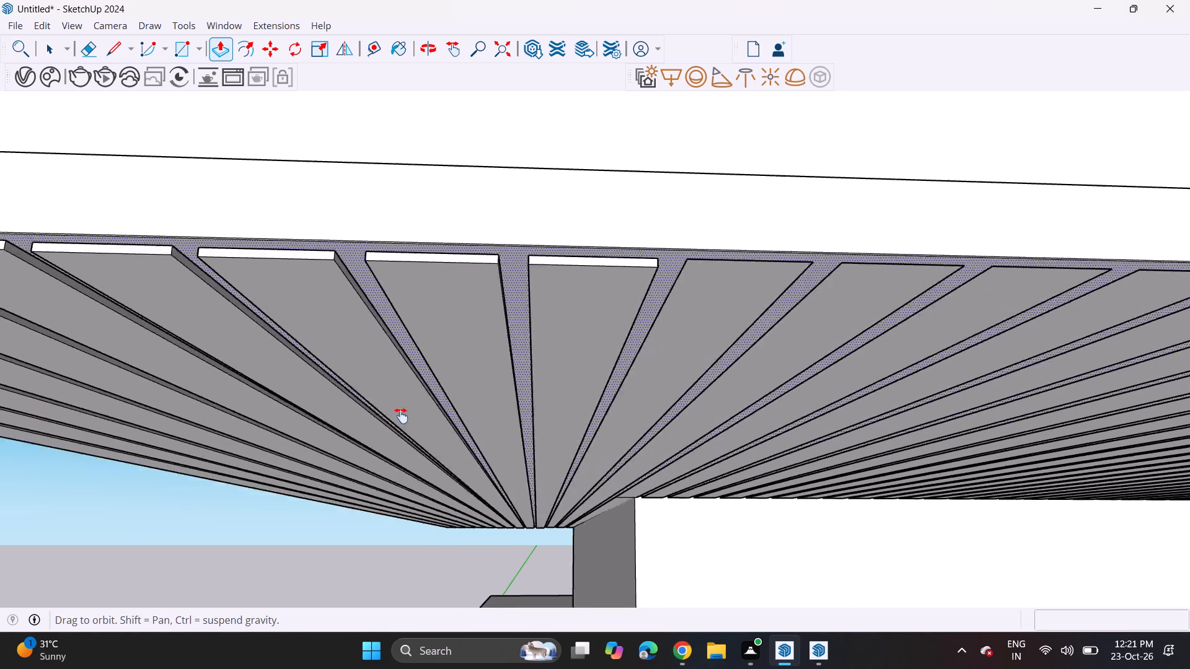
{"action": "middle_click_drag", "start_coordinate": [401, 416], "coordinate": [201, 348], "text": "shift"}
{"action": "scroll", "coordinate": [203, 348], "scroll_direction": "up", "scroll_amount": 1}
{"action": "double_click", "coordinate": [243, 310]}
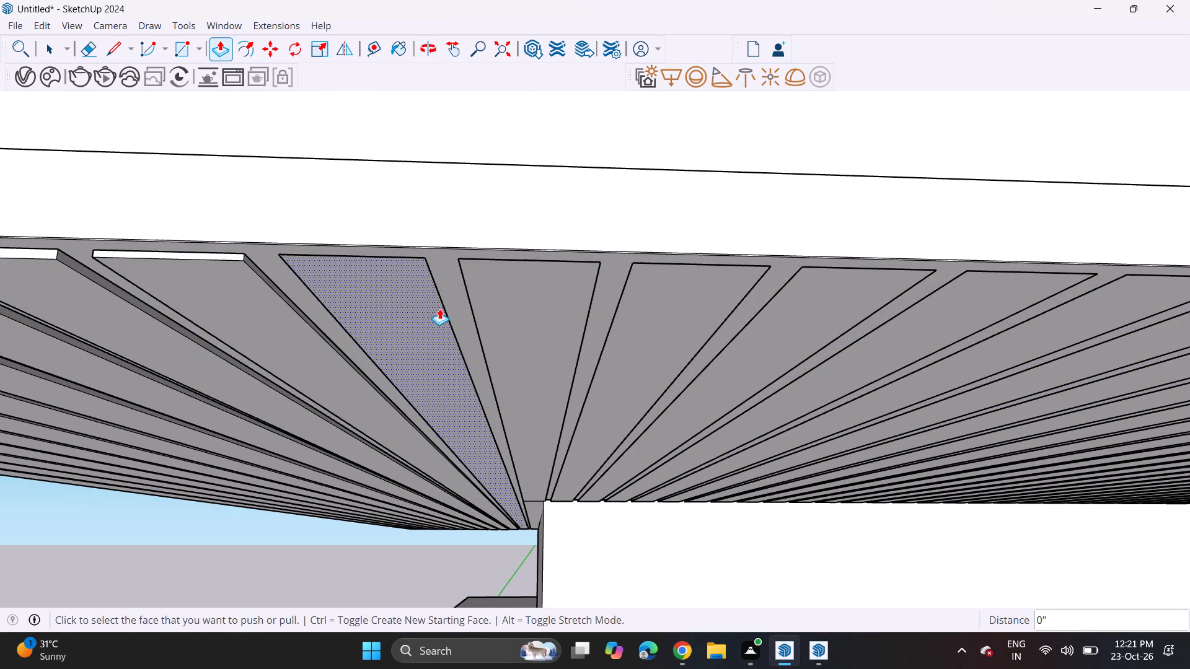
{"action": "double_click", "coordinate": [439, 308]}
{"action": "double_click", "coordinate": [546, 309]}
{"action": "double_click", "coordinate": [661, 331]}
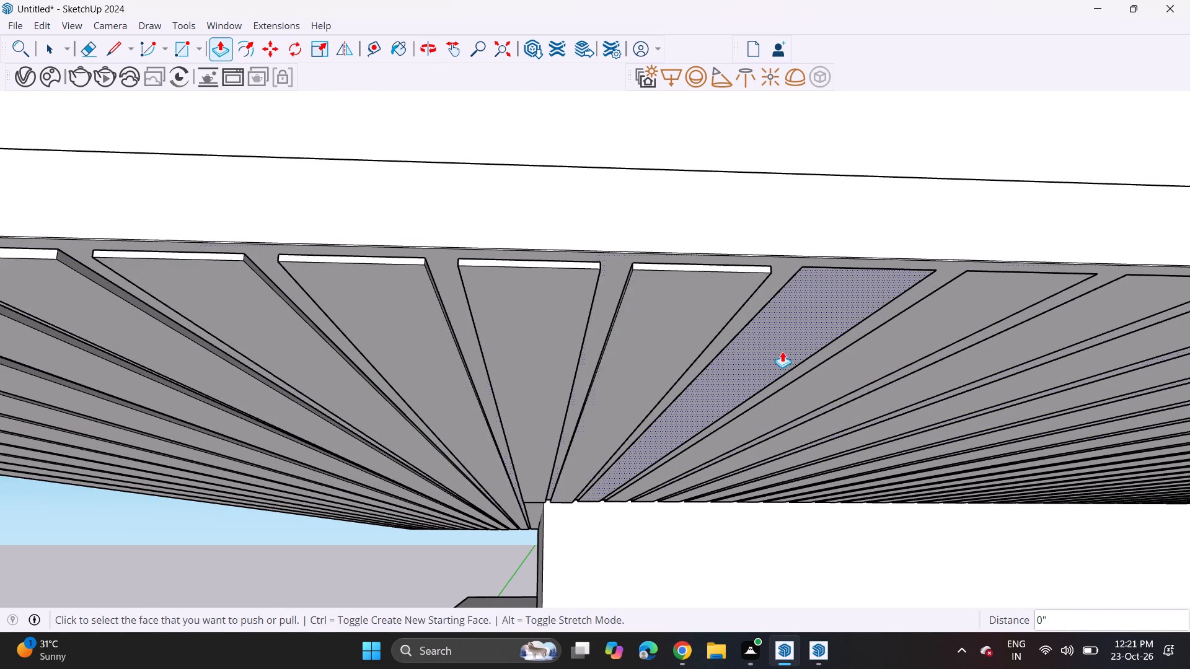
{"action": "double_click", "coordinate": [783, 351]}
Repeat the Push/Pull on the next eight flat ceiling strips, keeping them level with the neighbouring extruded strips.
{"action": "middle_click_drag", "start_coordinate": [775, 352], "coordinate": [167, 342]}
{"action": "double_click", "coordinate": [281, 324]}
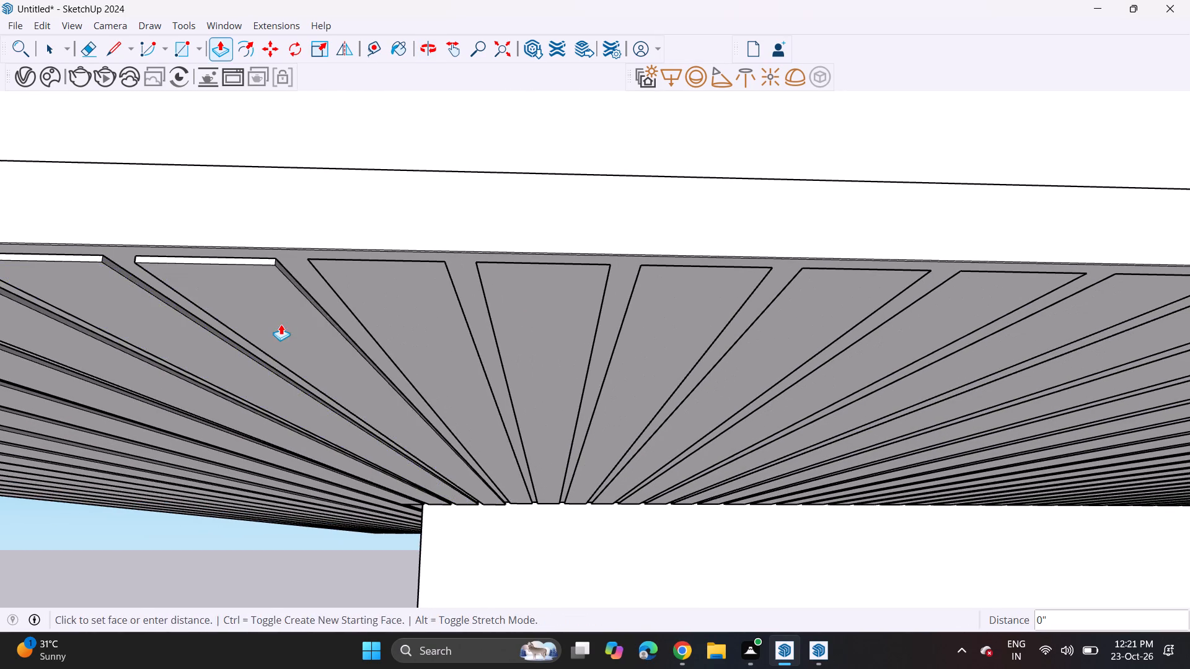
{"action": "double_click", "coordinate": [371, 322]}
{"action": "double_click", "coordinate": [561, 314]}
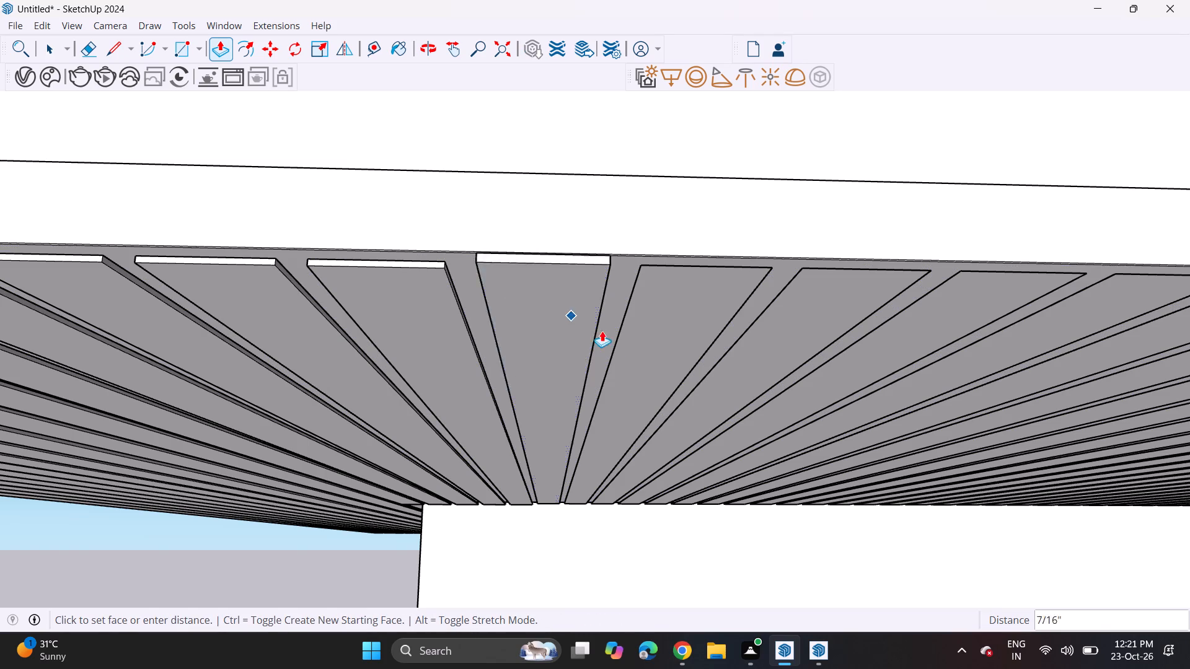
{"action": "left_click", "coordinate": [414, 330]}
{"action": "double_click", "coordinate": [631, 323]}
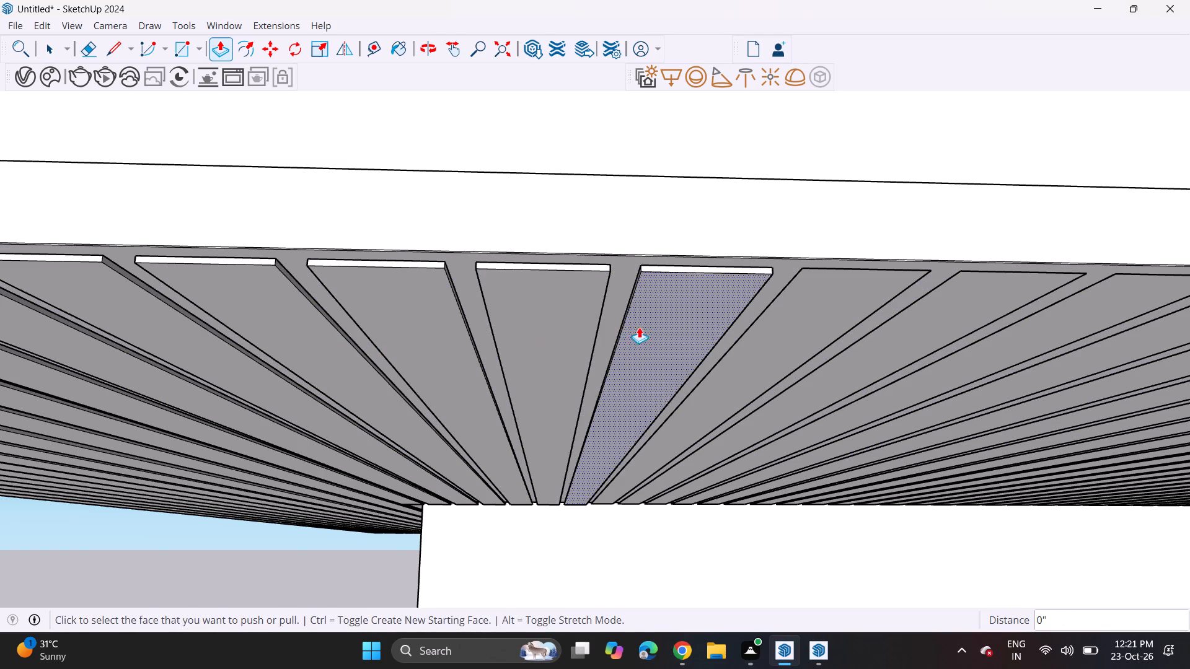
{"action": "middle_click_drag", "start_coordinate": [646, 329], "coordinate": [104, 337]}
{"action": "scroll", "coordinate": [633, 325], "scroll_direction": "up", "scroll_amount": 1, "text": "shift"}
{"action": "double_click", "coordinate": [293, 333]}
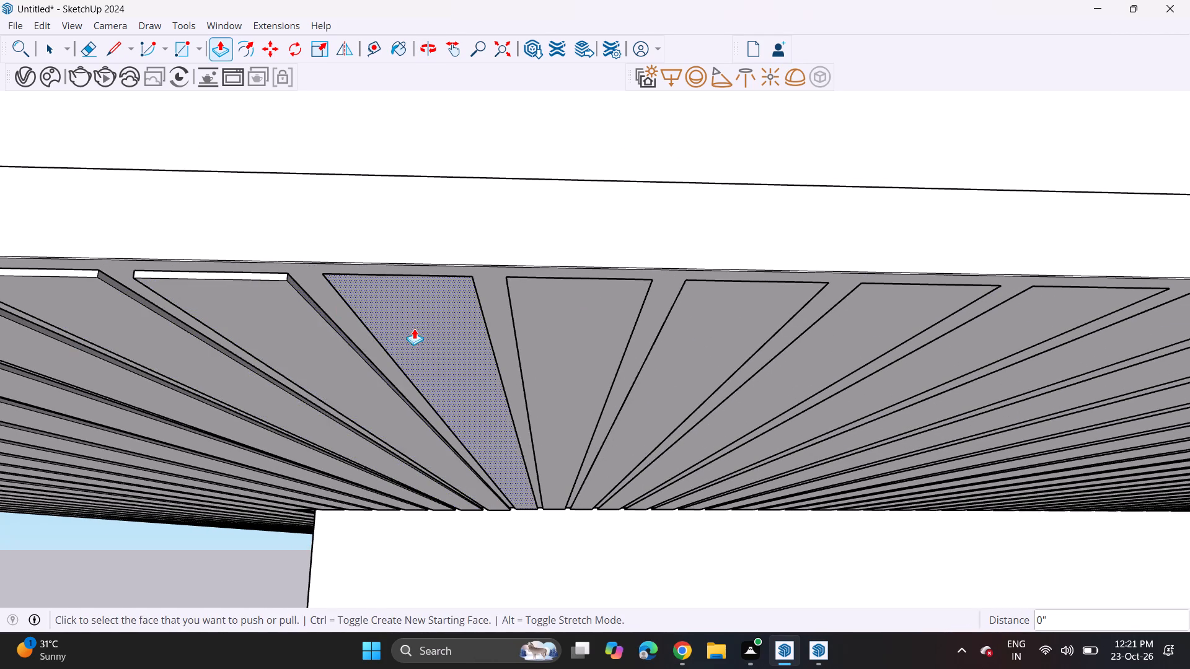
{"action": "double_click", "coordinate": [415, 327]}
{"action": "double_click", "coordinate": [552, 327]}
{"action": "double_click", "coordinate": [697, 321]}
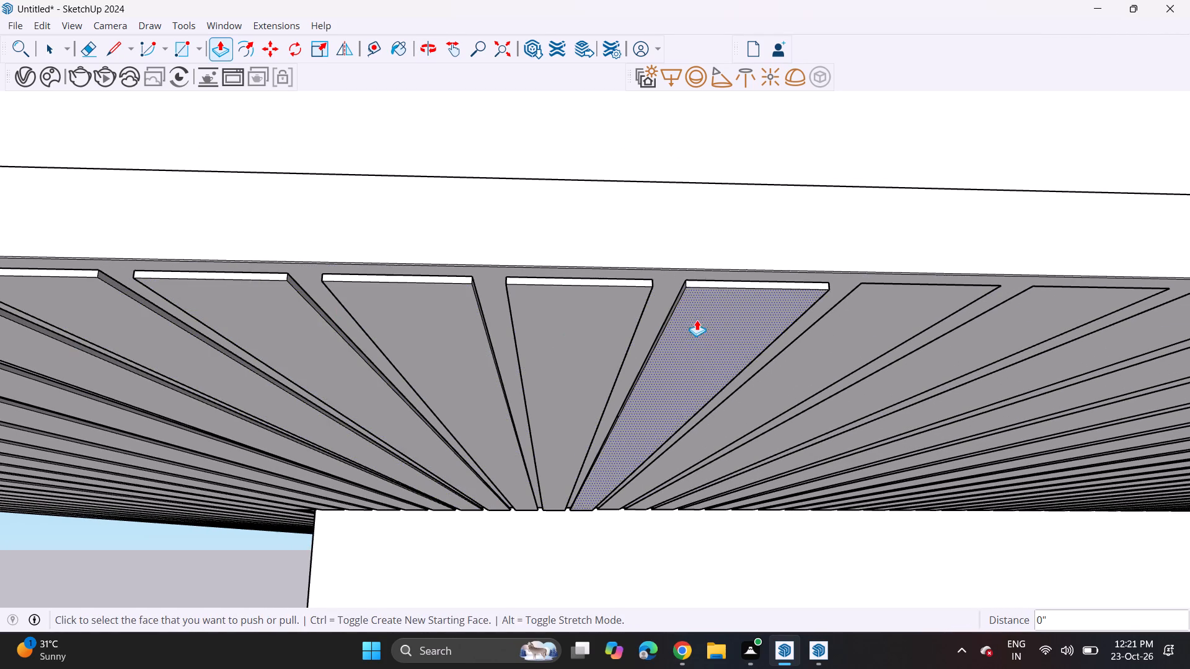
Continue the same Push/Pull offset on the next six flat ceiling strips along the roof slab's underside.
{"action": "scroll", "coordinate": [694, 326], "scroll_direction": "up", "scroll_amount": 1, "text": "shift"}
{"action": "middle_click_drag", "start_coordinate": [688, 326], "coordinate": [14, 346], "text": "shift"}
{"action": "double_click", "coordinate": [241, 349]}
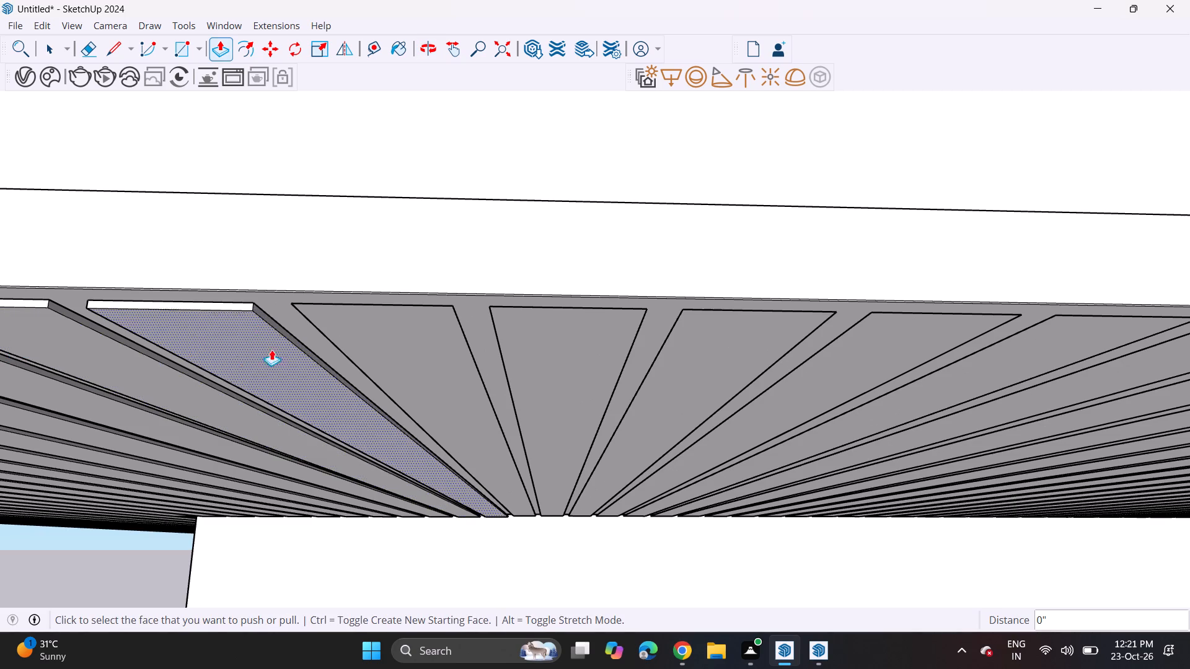
{"action": "double_click", "coordinate": [347, 349]}
{"action": "double_click", "coordinate": [526, 346]}
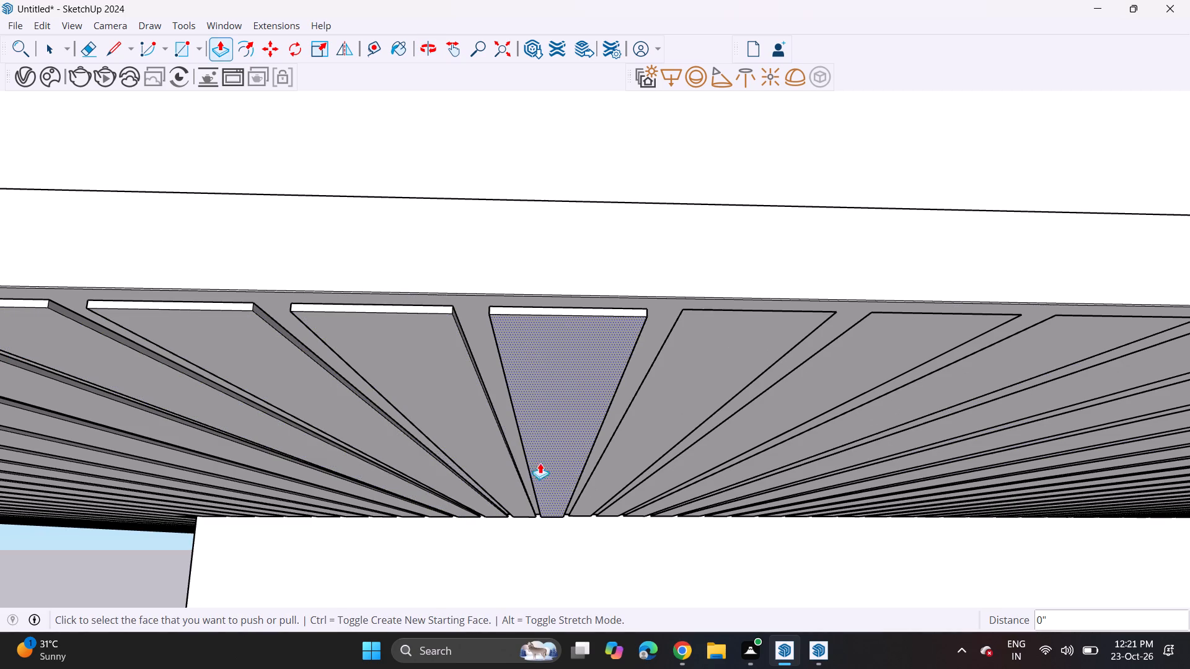
{"action": "scroll", "coordinate": [651, 432], "scroll_direction": "down", "scroll_amount": 4}
{"action": "scroll", "coordinate": [545, 419], "scroll_direction": "up", "scroll_amount": 1, "text": "shift"}
{"action": "middle_click_drag", "start_coordinate": [478, 419], "coordinate": [244, 376], "text": "shift"}
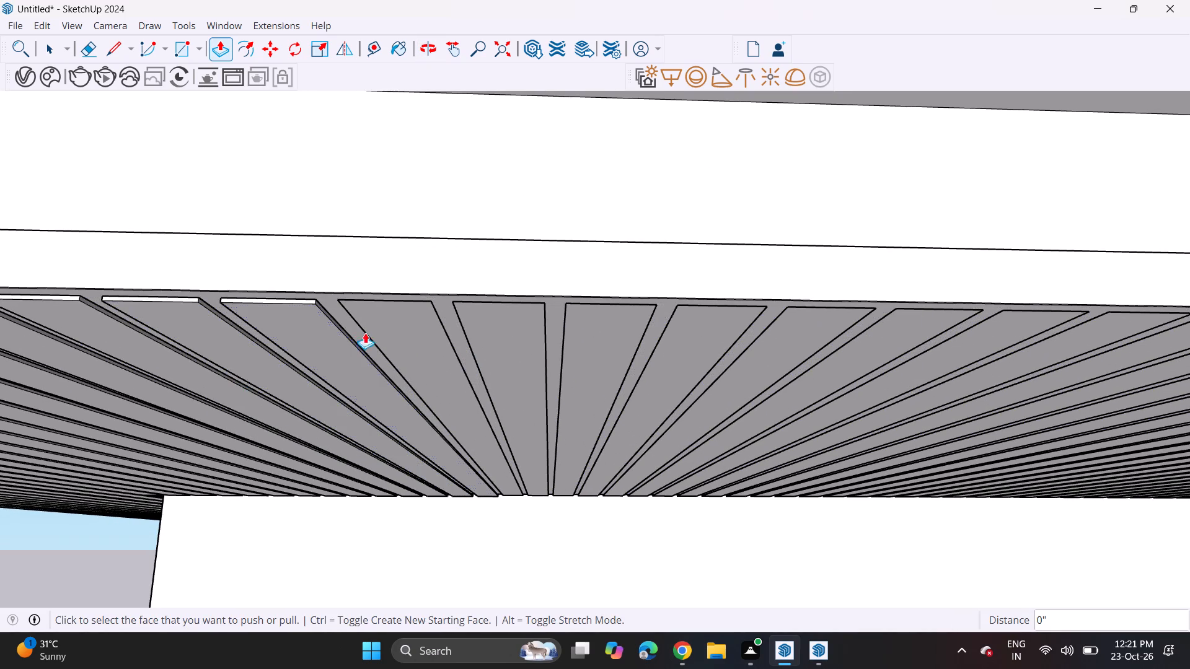
{"action": "double_click", "coordinate": [402, 334]}
{"action": "double_click", "coordinate": [535, 368]}
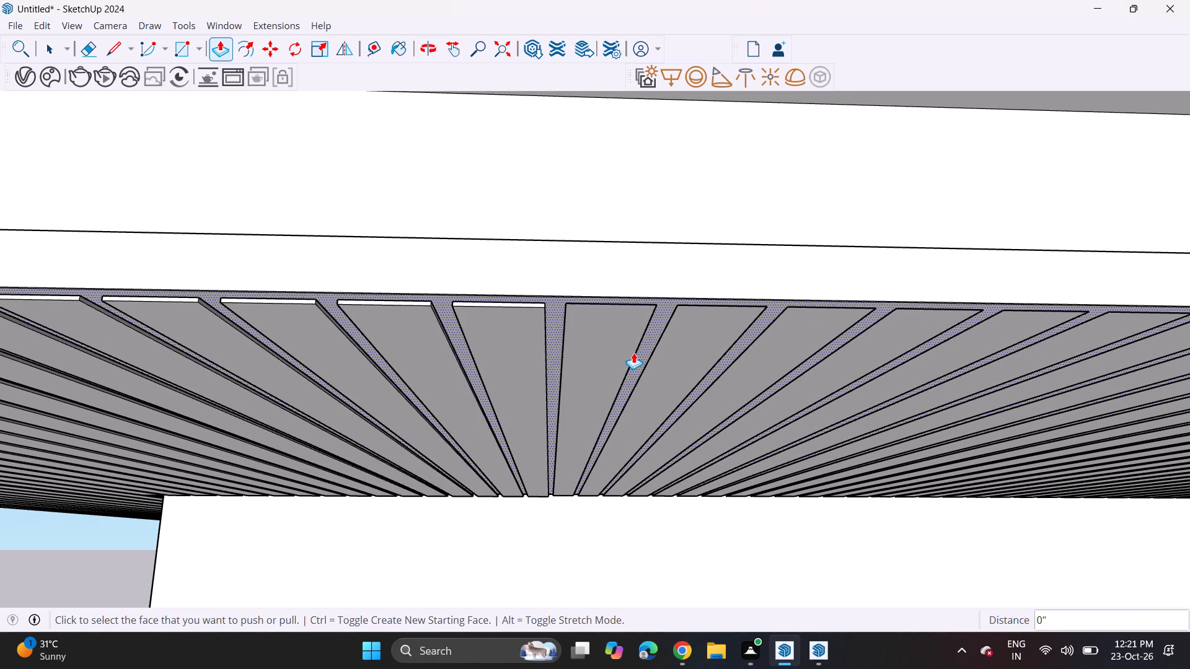
{"action": "double_click", "coordinate": [634, 352]}
{"action": "double_click", "coordinate": [675, 375]}
Push/Pull the next flat strip about 5/16" to match its extruded neighbour, and repeat that offset on the following four strips.
{"action": "middle_click_drag", "start_coordinate": [670, 406], "coordinate": [414, 411], "text": "shift"}
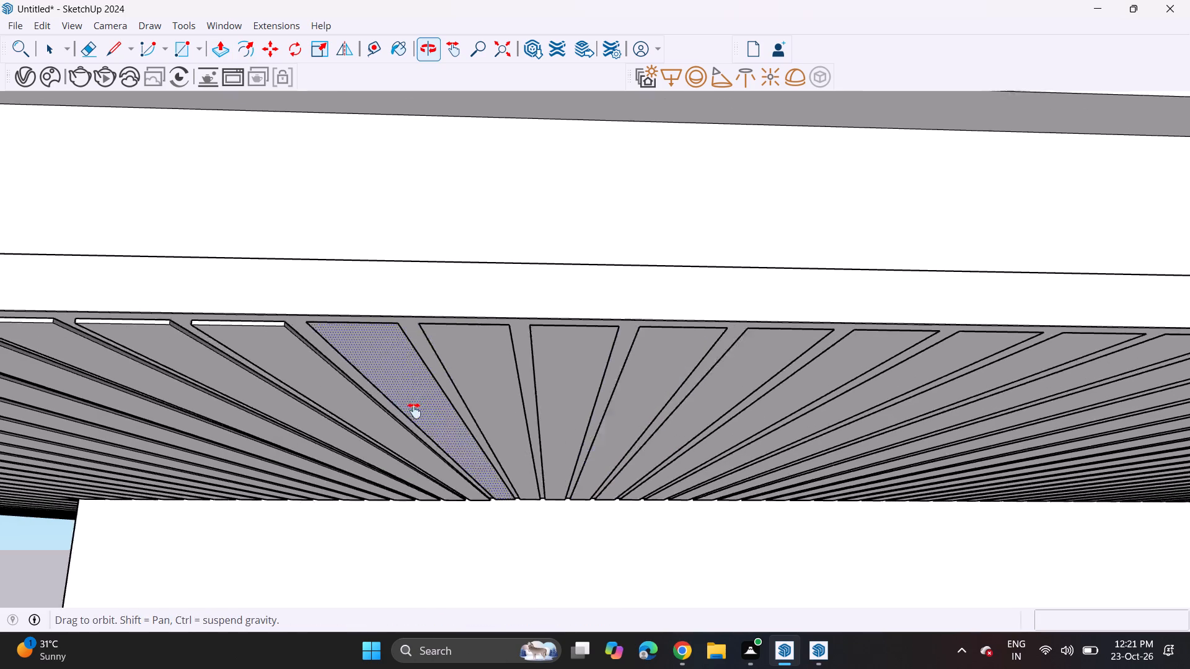
{"action": "middle_click_drag", "start_coordinate": [414, 411], "coordinate": [383, 403], "text": "shift"}
{"action": "left_click", "coordinate": [338, 382]}
{"action": "left_click", "coordinate": [198, 359]}
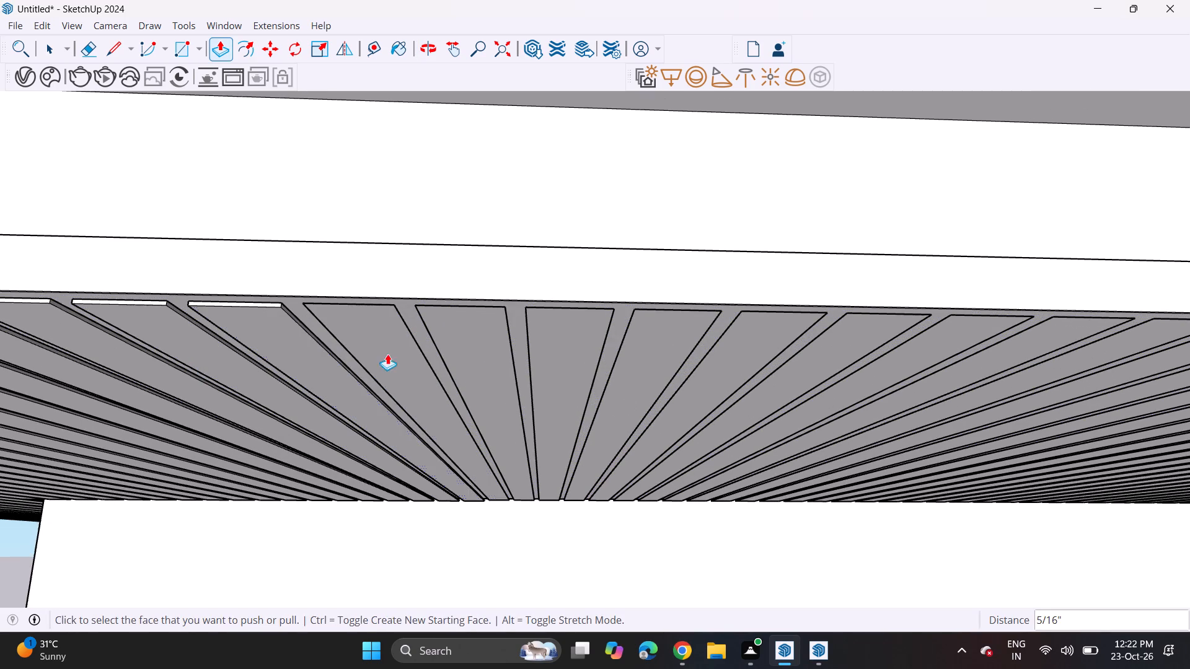
{"action": "double_click", "coordinate": [410, 350]}
{"action": "double_click", "coordinate": [469, 356]}
{"action": "double_click", "coordinate": [602, 372]}
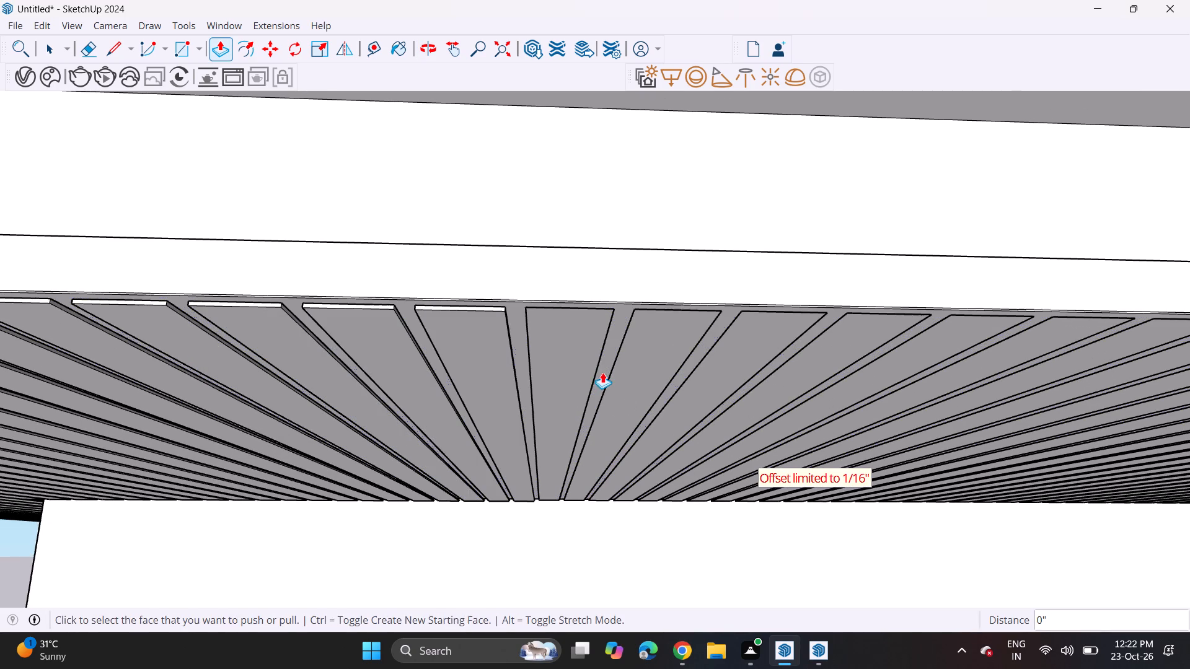
{"action": "double_click", "coordinate": [579, 378]}
{"action": "double_click", "coordinate": [668, 359]}
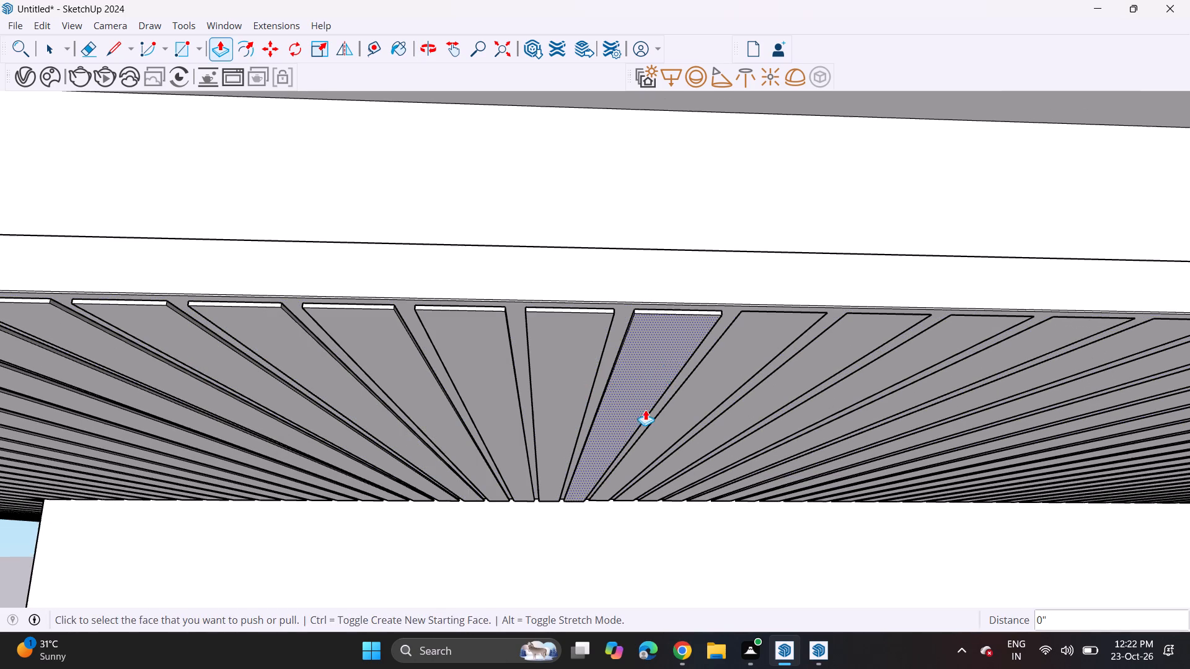
Push/Pull the next flat strip level with the adjacent extruded one, and repeat that offset on the following four strips.
{"action": "middle_click_drag", "start_coordinate": [619, 409], "coordinate": [314, 400], "text": "shift"}
{"action": "left_click", "coordinate": [356, 383]}
{"action": "left_click", "coordinate": [357, 383]}
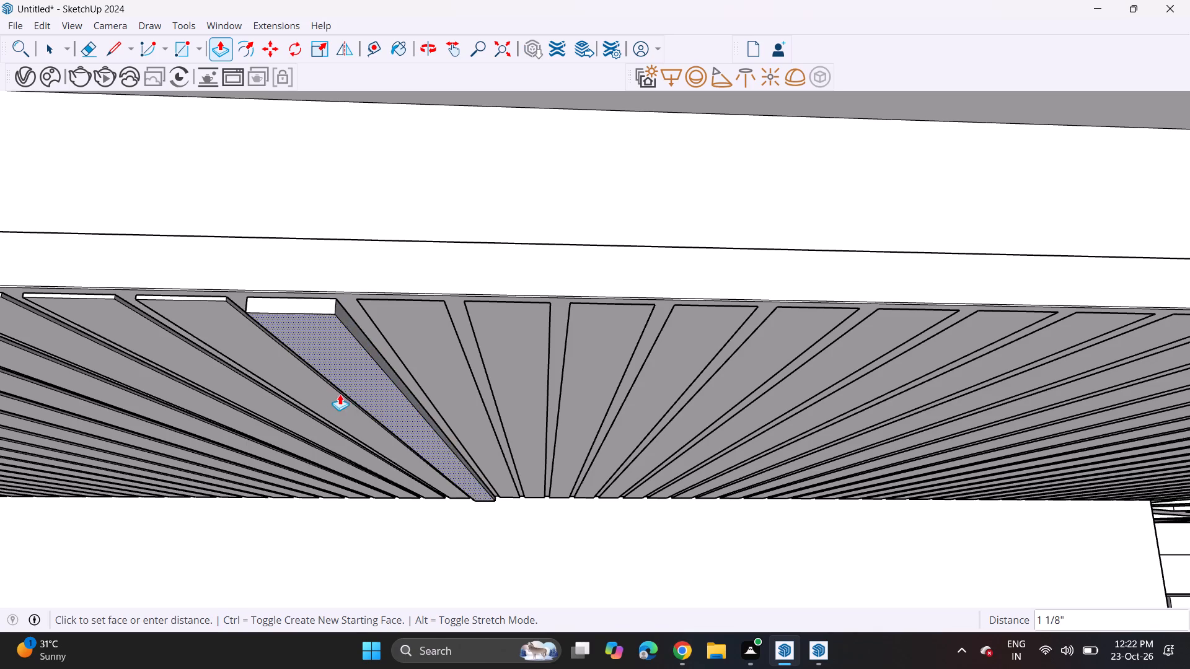
{"action": "left_click", "coordinate": [306, 390]}
{"action": "double_click", "coordinate": [454, 365]}
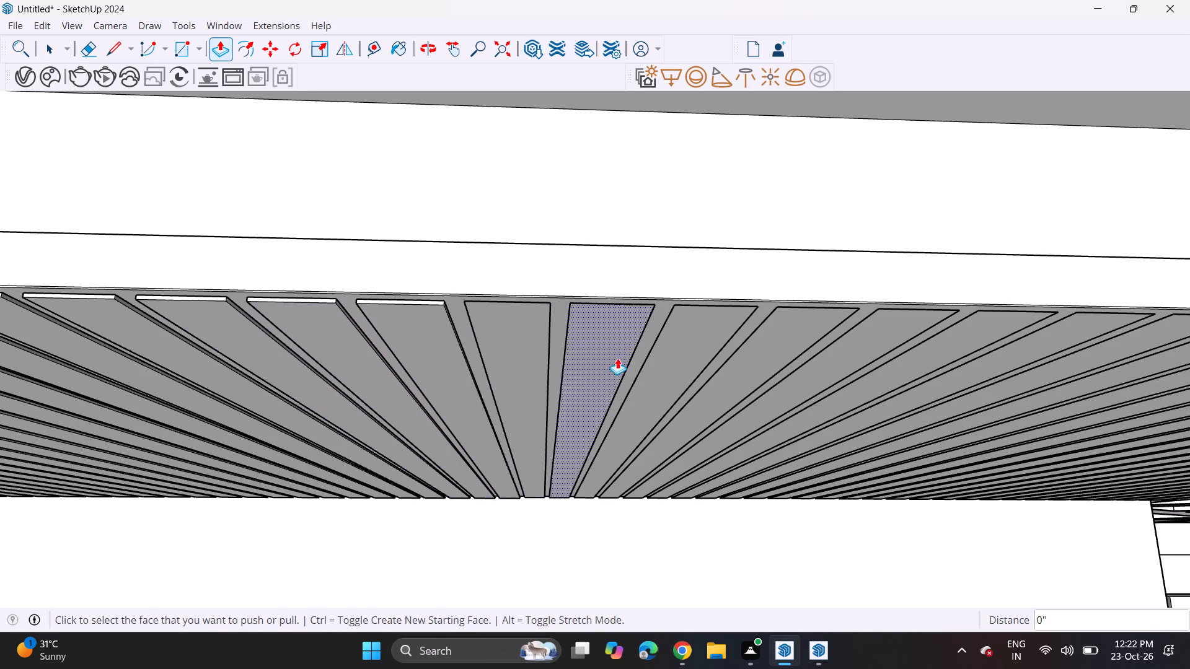
{"action": "double_click", "coordinate": [544, 376]}
{"action": "double_click", "coordinate": [595, 370]}
{"action": "double_click", "coordinate": [676, 381]}
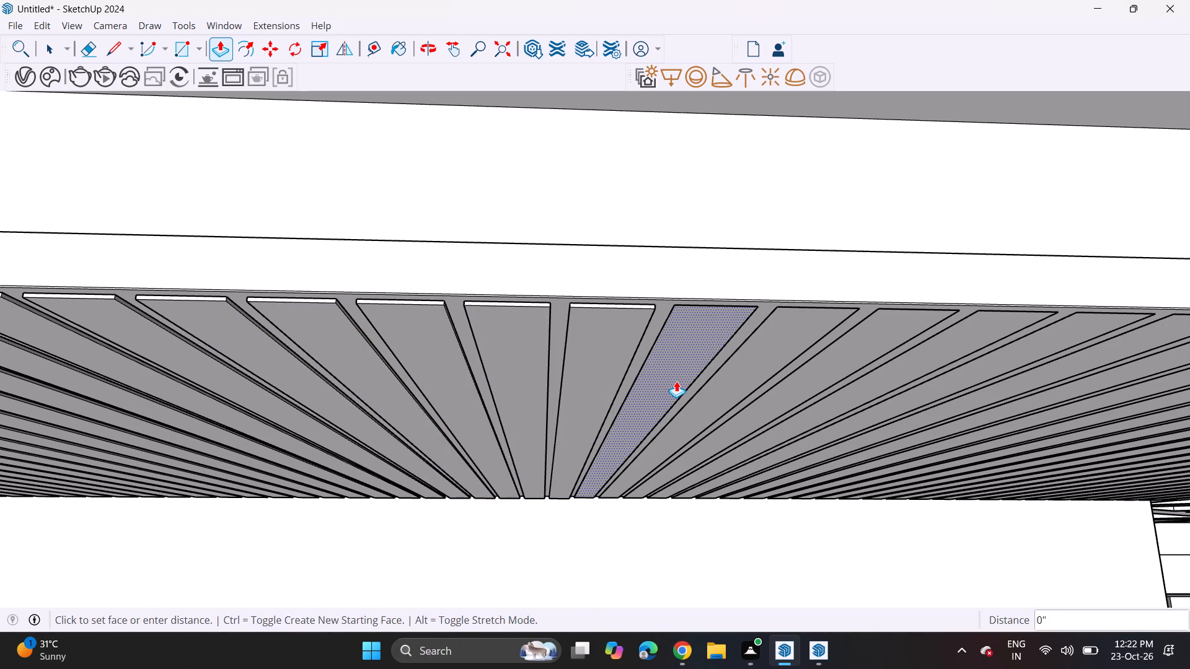
Repeat the Push/Pull offset on the next six flat ceiling strips toward the roof openings.
{"action": "middle_click_drag", "start_coordinate": [638, 432], "coordinate": [227, 378], "text": "shift"}
{"action": "double_click", "coordinate": [236, 346]}
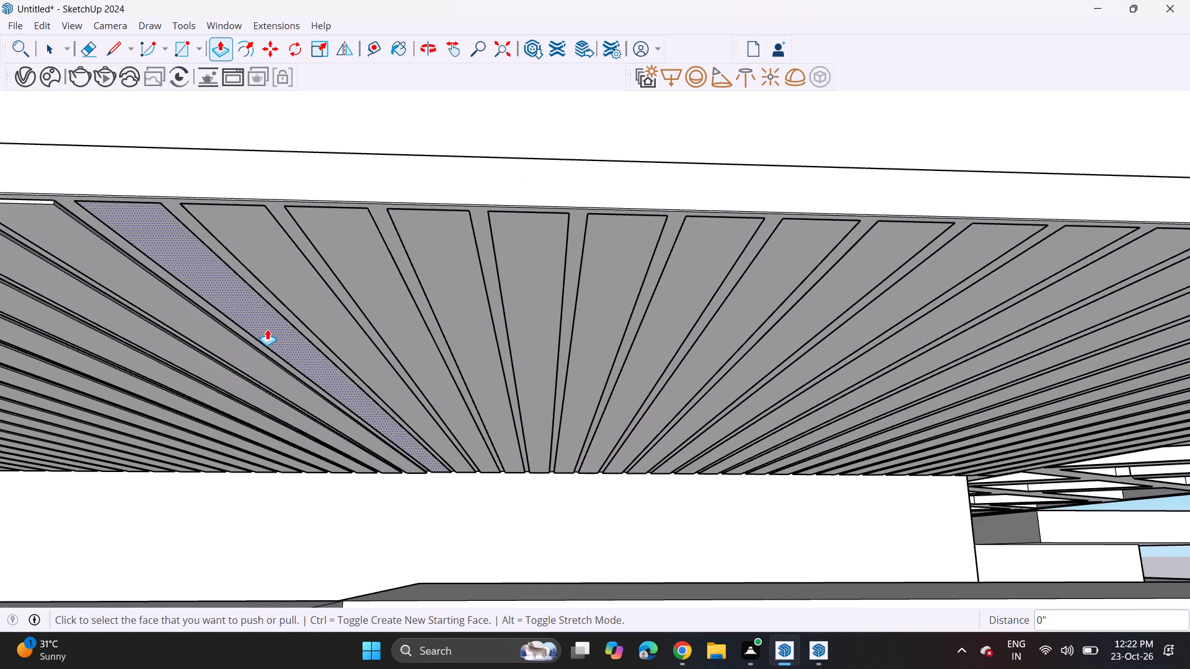
{"action": "double_click", "coordinate": [267, 329]}
{"action": "double_click", "coordinate": [310, 321]}
{"action": "double_click", "coordinate": [397, 330]}
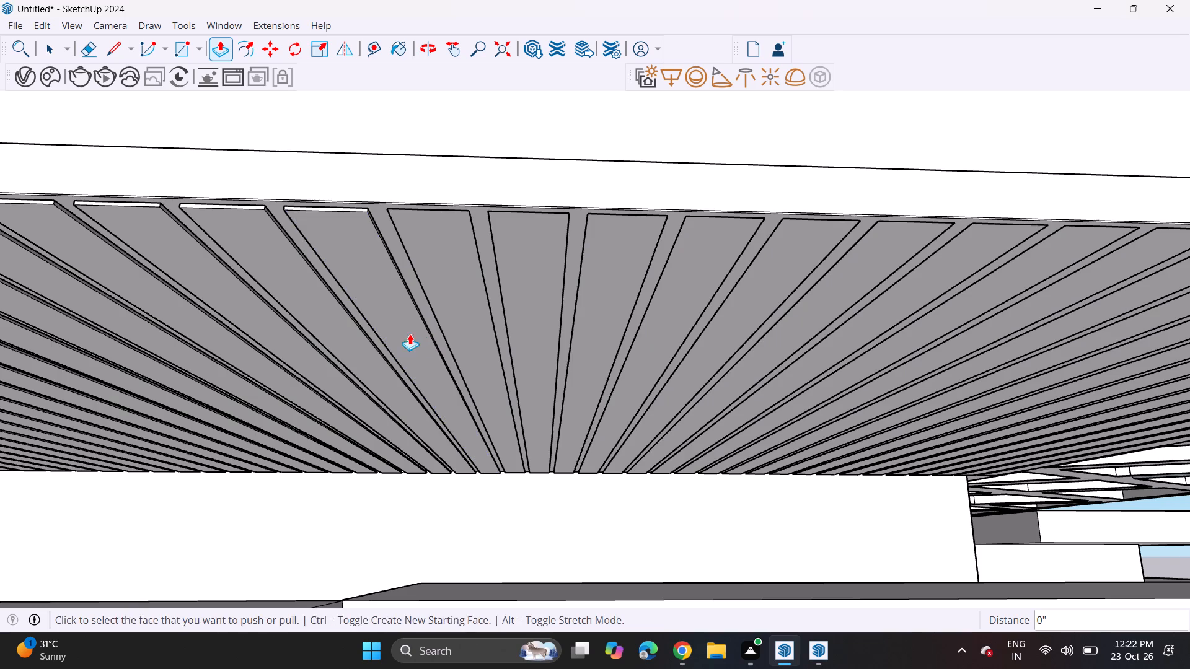
{"action": "double_click", "coordinate": [463, 327]}
{"action": "double_click", "coordinate": [526, 335]}
Apply the same Push/Pull offset to five more flat ceiling strips along the slab's underside.
{"action": "scroll", "coordinate": [583, 413], "scroll_direction": "down", "scroll_amount": 4}
{"action": "scroll", "coordinate": [597, 408], "scroll_direction": "up", "scroll_amount": 1}
{"action": "middle_click_drag", "start_coordinate": [571, 408], "coordinate": [446, 410], "text": "shift"}
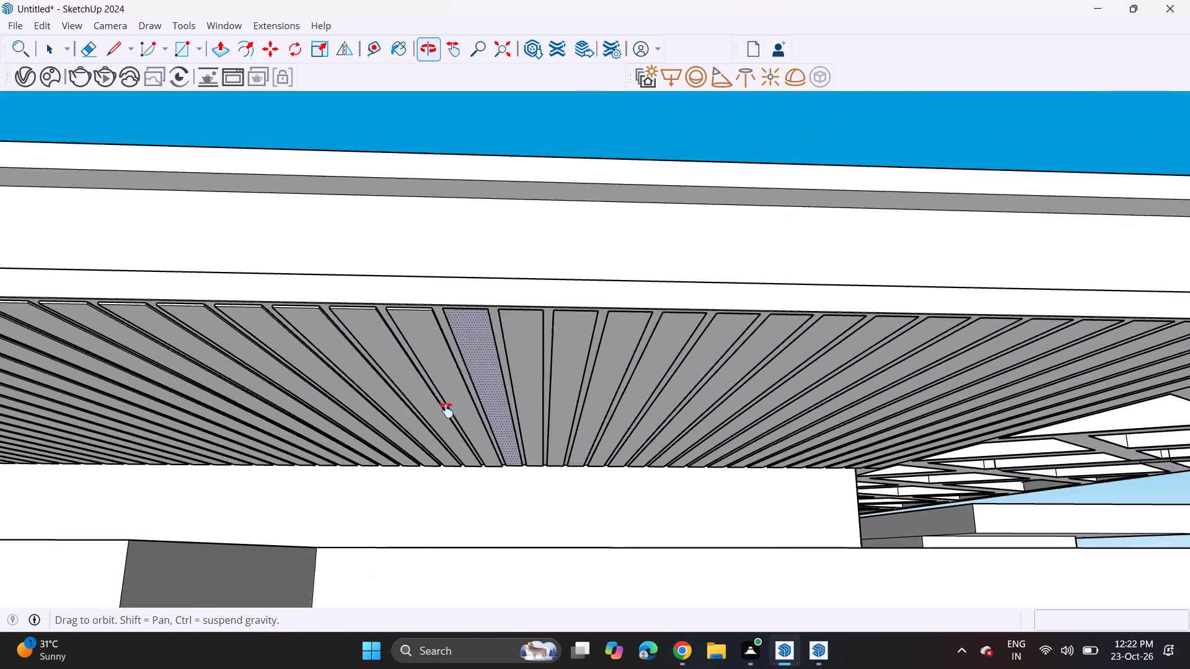
{"action": "middle_click_drag", "start_coordinate": [446, 410], "coordinate": [398, 391], "text": "shift"}
{"action": "scroll", "coordinate": [392, 387], "scroll_direction": "up", "scroll_amount": 1}
{"action": "double_click", "coordinate": [384, 359]}
{"action": "double_click", "coordinate": [407, 351]}
{"action": "double_click", "coordinate": [464, 352]}
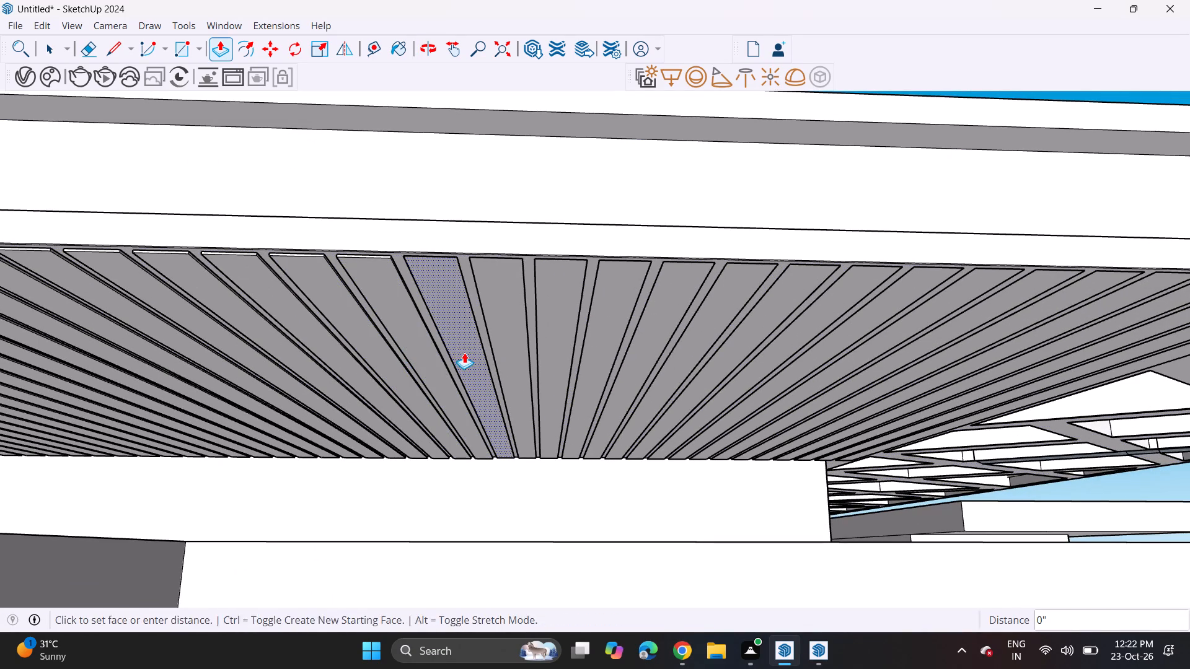
{"action": "double_click", "coordinate": [519, 355]}
{"action": "double_click", "coordinate": [559, 362]}
Apply the same Push/Pull offset to the following seven flat ceiling strips approaching the roof openings.
{"action": "middle_click_drag", "start_coordinate": [571, 414], "coordinate": [480, 414]}
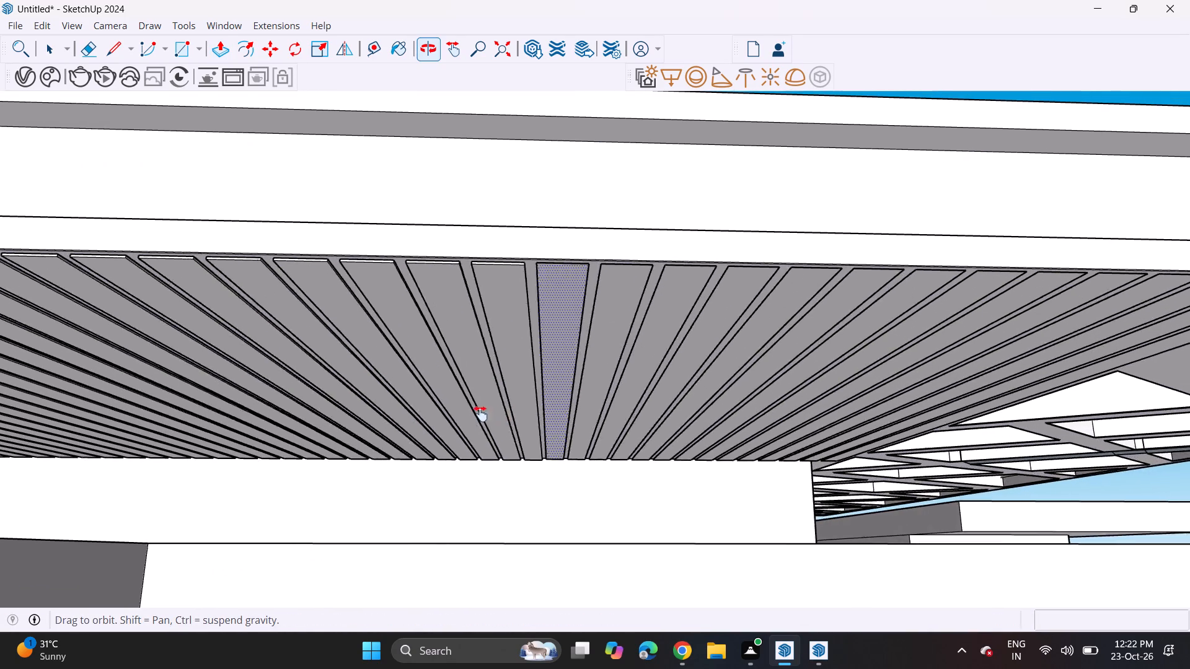
{"action": "middle_click_drag", "start_coordinate": [480, 414], "coordinate": [408, 401]}
{"action": "double_click", "coordinate": [389, 356]}
{"action": "double_click", "coordinate": [429, 354]}
{"action": "double_click", "coordinate": [459, 349]}
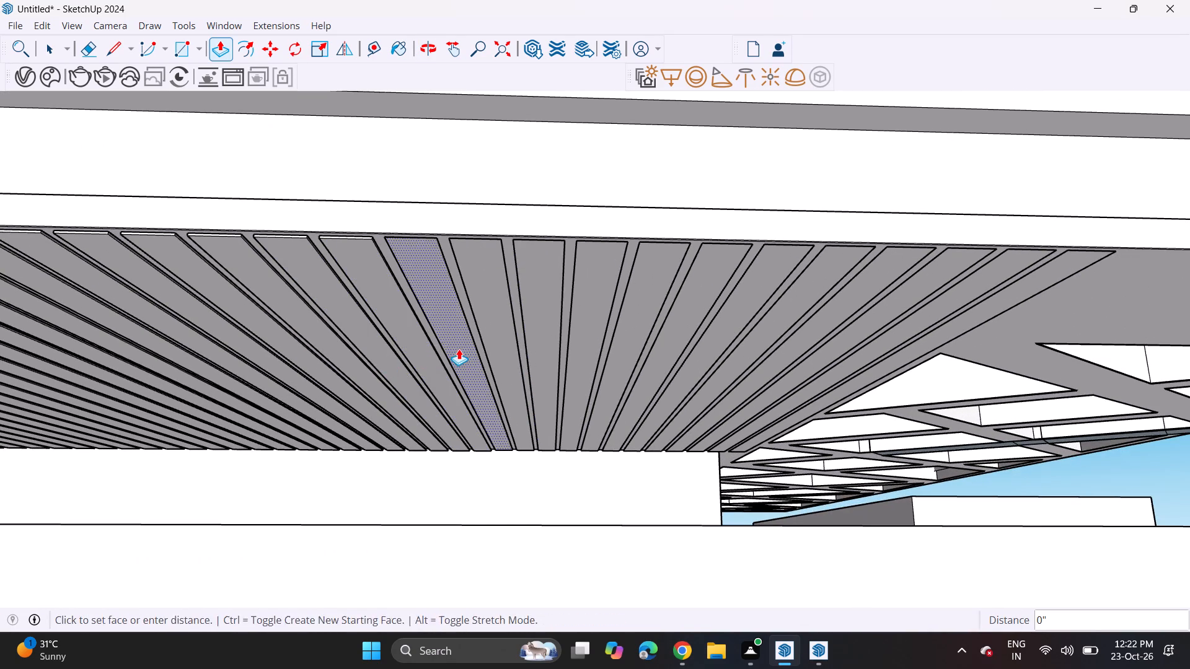
{"action": "double_click", "coordinate": [503, 346]}
{"action": "double_click", "coordinate": [540, 355]}
{"action": "double_click", "coordinate": [580, 367]}
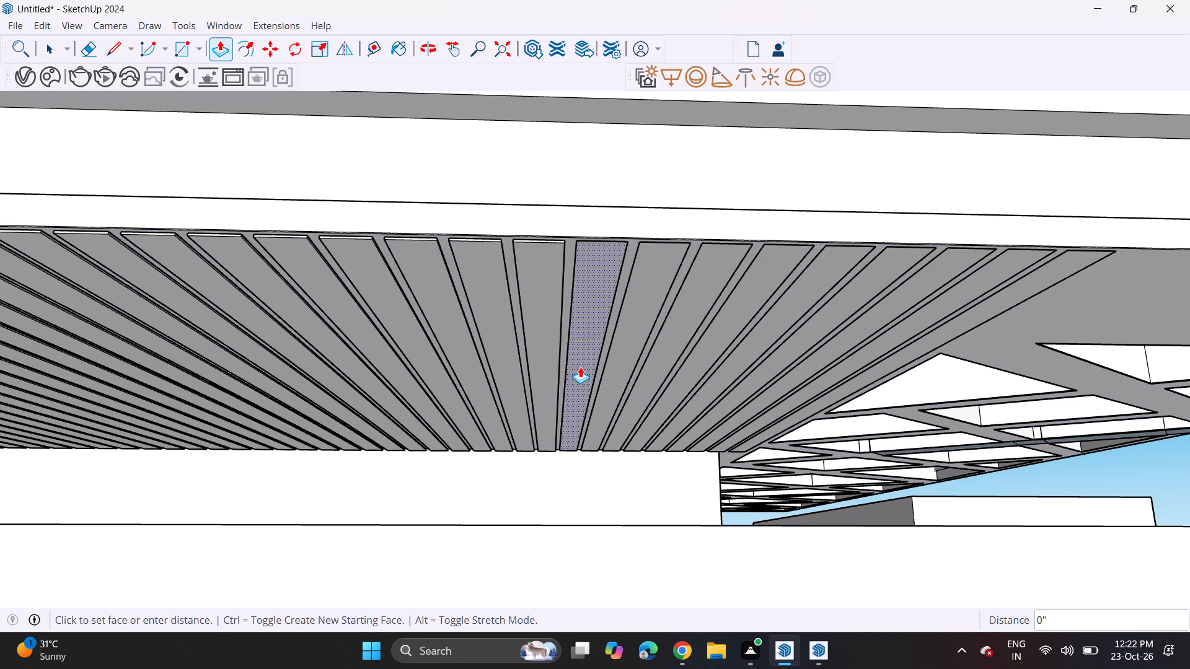
{"action": "double_click", "coordinate": [626, 387]}
Push/Pull the last seven flat ceiling strips by the same offset, finishing the row beside the roof openings.
{"action": "middle_click_drag", "start_coordinate": [626, 402], "coordinate": [488, 400], "text": "shift"}
{"action": "scroll", "coordinate": [488, 400], "scroll_direction": "up", "scroll_amount": 1, "text": "shift"}
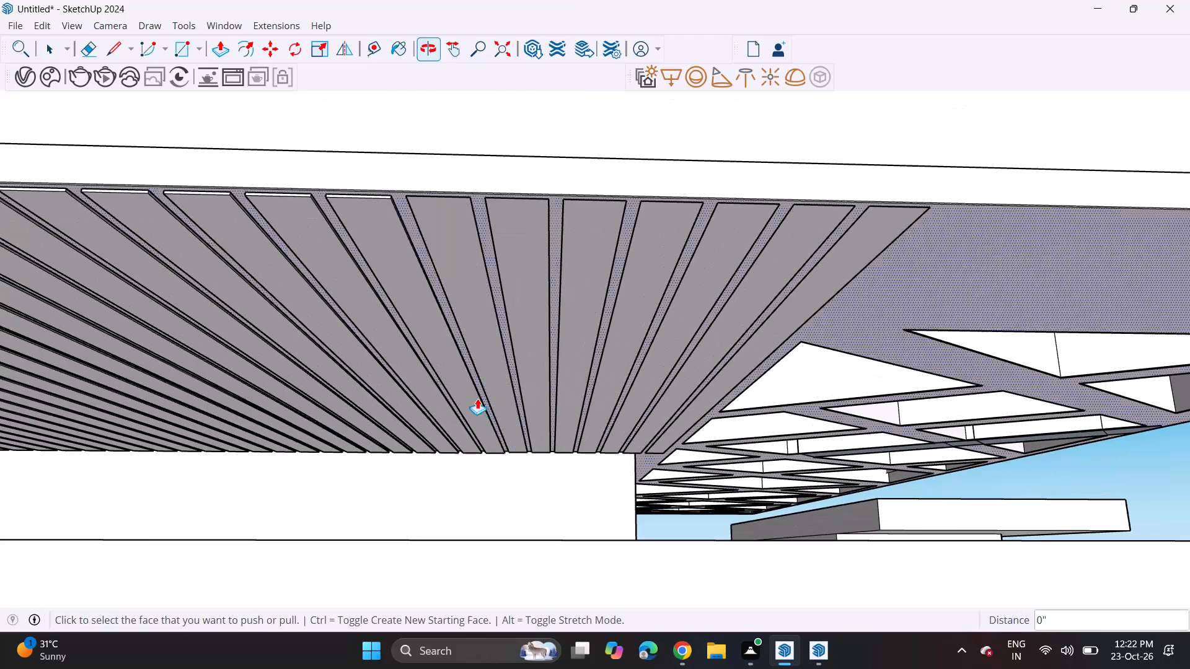
{"action": "double_click", "coordinate": [490, 338]}
{"action": "double_click", "coordinate": [545, 338]}
{"action": "double_click", "coordinate": [588, 339]}
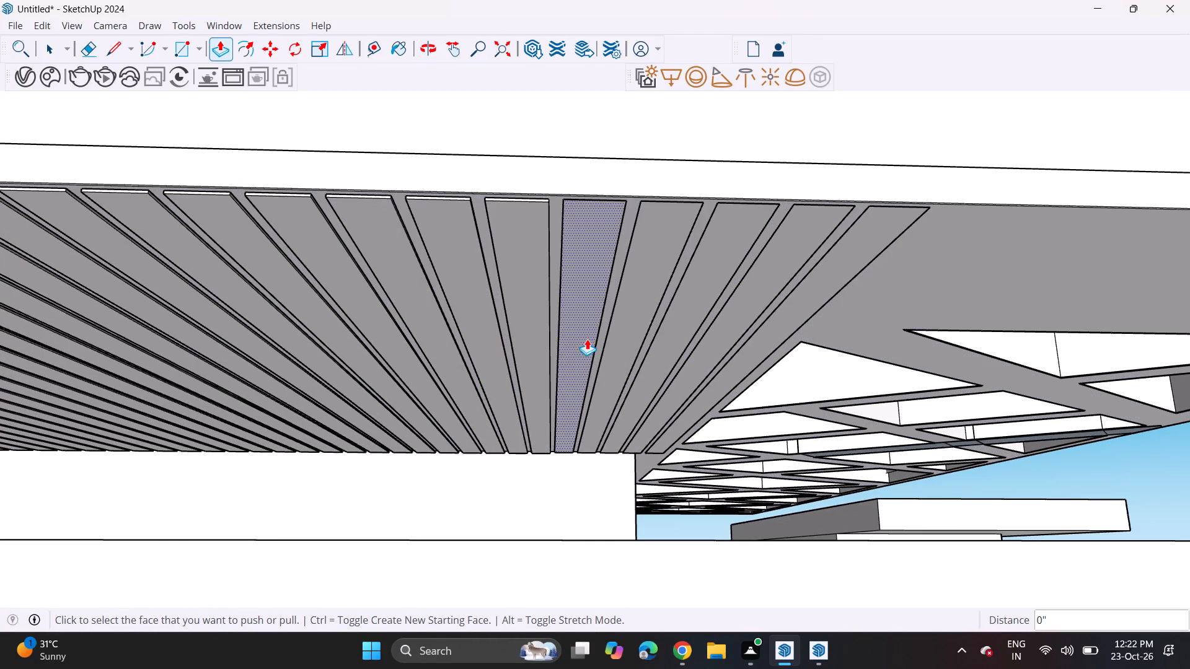
{"action": "double_click", "coordinate": [627, 367]}
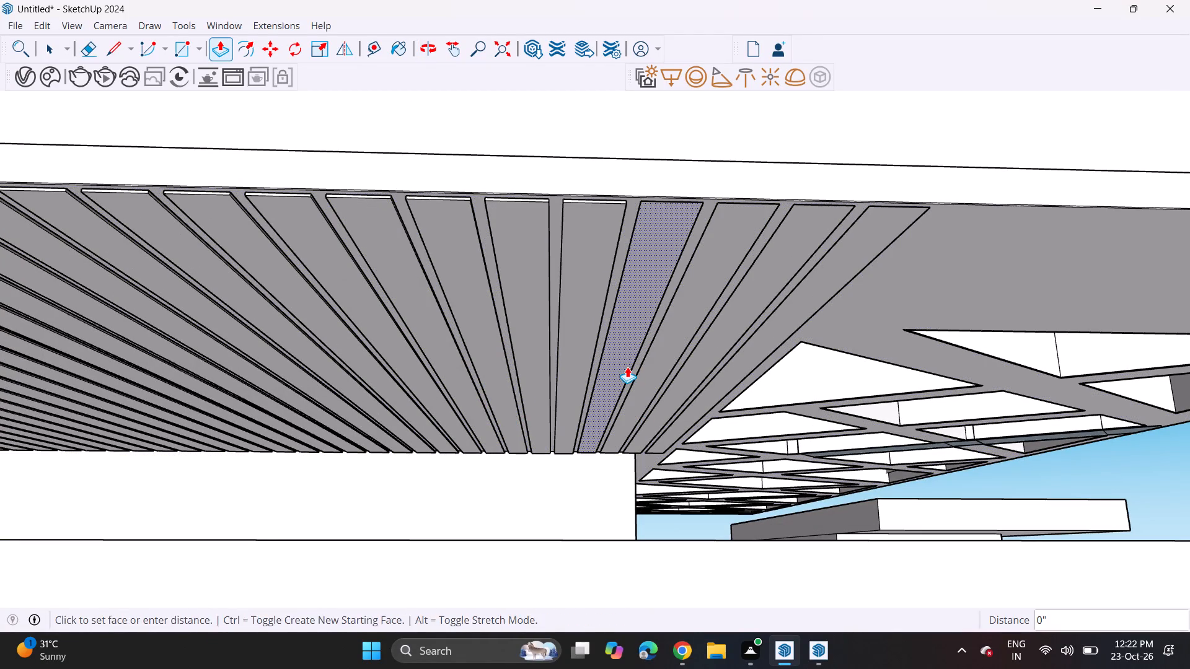
{"action": "double_click", "coordinate": [667, 377]}
{"action": "double_click", "coordinate": [726, 366]}
{"action": "double_click", "coordinate": [728, 351]}
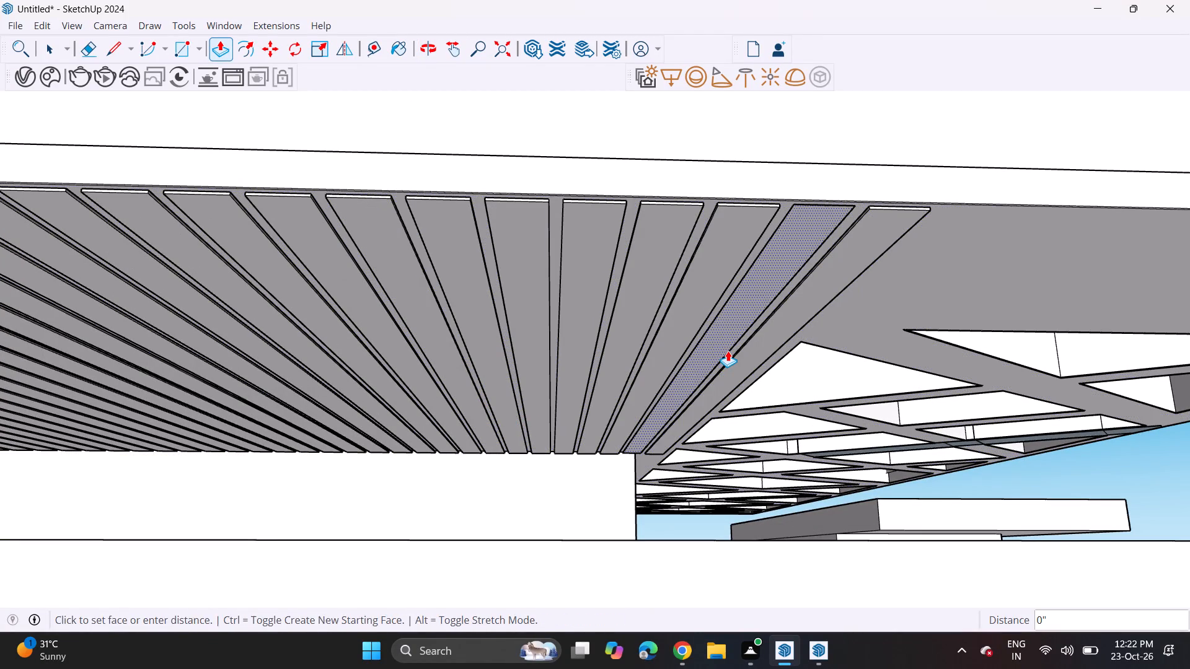
{"action": "scroll", "coordinate": [707, 362], "scroll_direction": "down", "scroll_amount": 20}
{"action": "scroll", "coordinate": [707, 362], "scroll_direction": "down", "scroll_amount": 4}
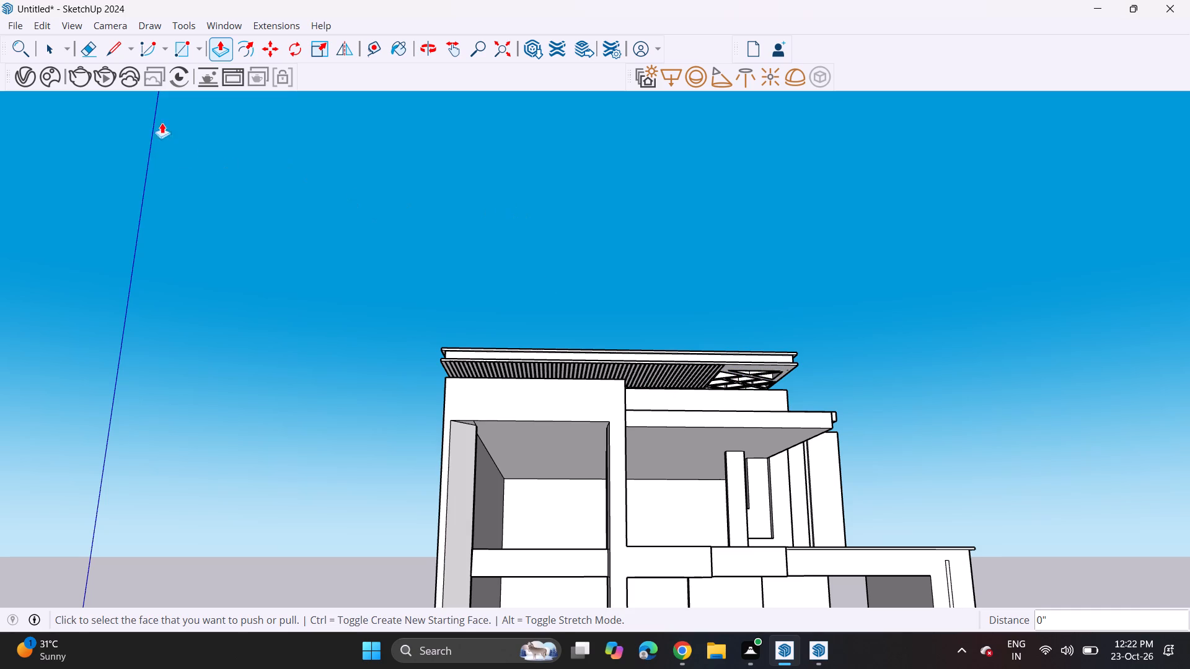
Draw a line on the slab's underside from the nearest roof opening's corner to the front edge, then back about 1' 7/8" along it.
{"action": "left_click", "coordinate": [105, 42]}
{"action": "scroll", "coordinate": [813, 381], "scroll_direction": "up", "scroll_amount": 8}
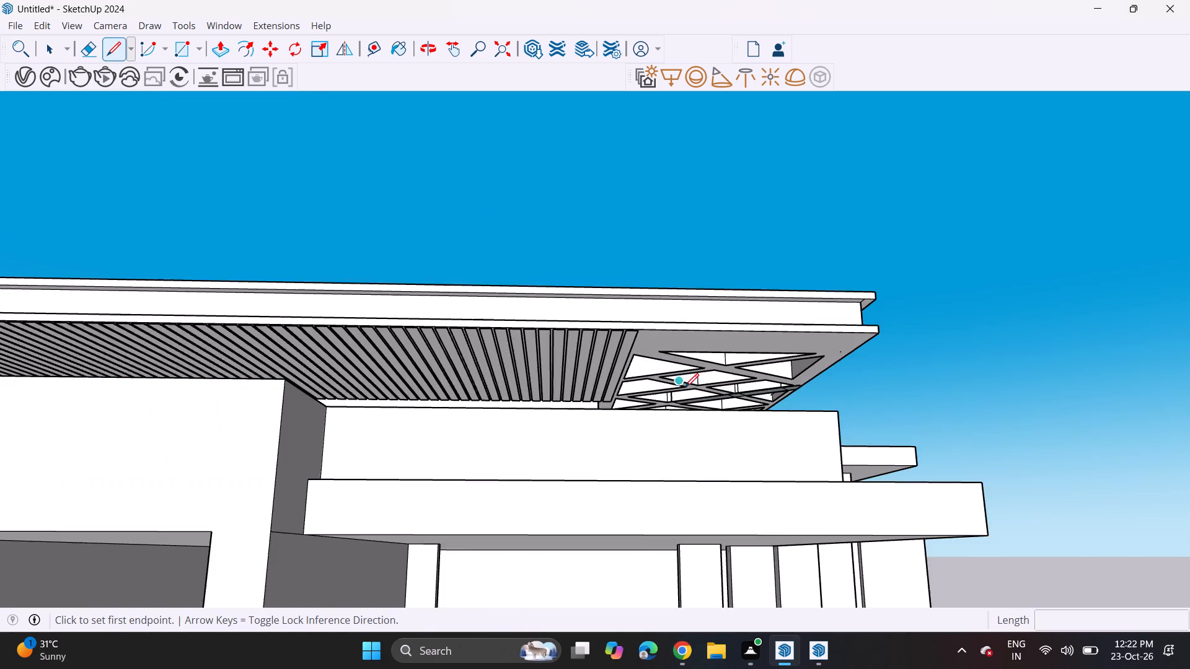
{"action": "scroll", "coordinate": [685, 387], "scroll_direction": "up", "scroll_amount": 6}
{"action": "left_click", "coordinate": [622, 351]}
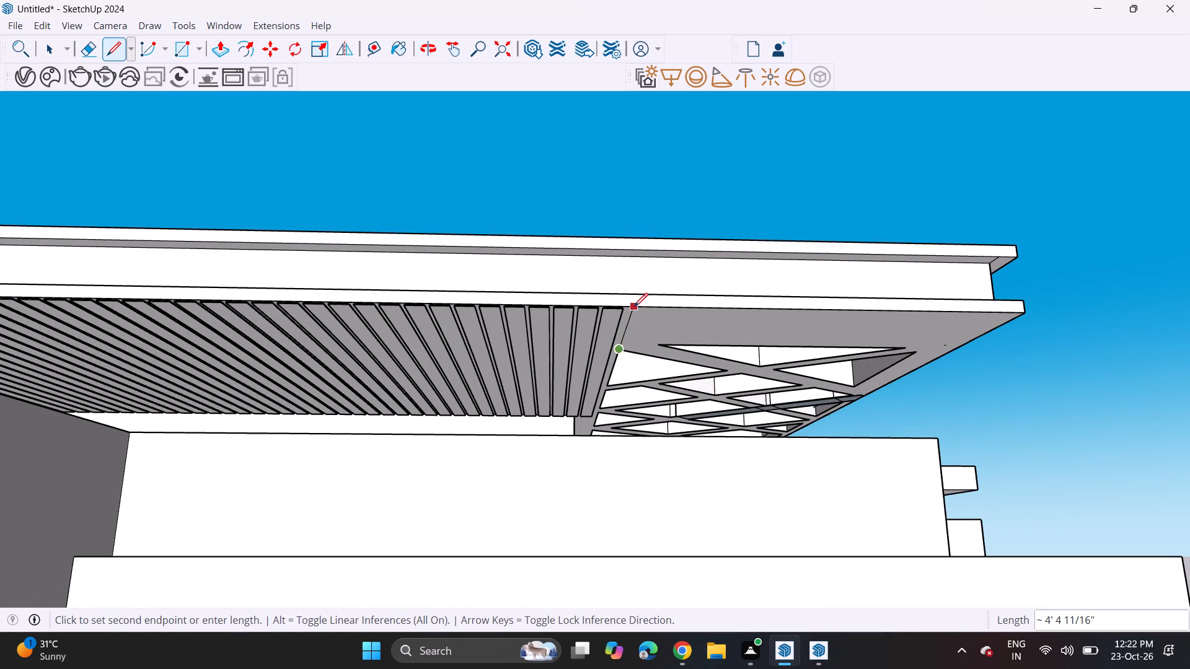
{"action": "left_click", "coordinate": [634, 306]}
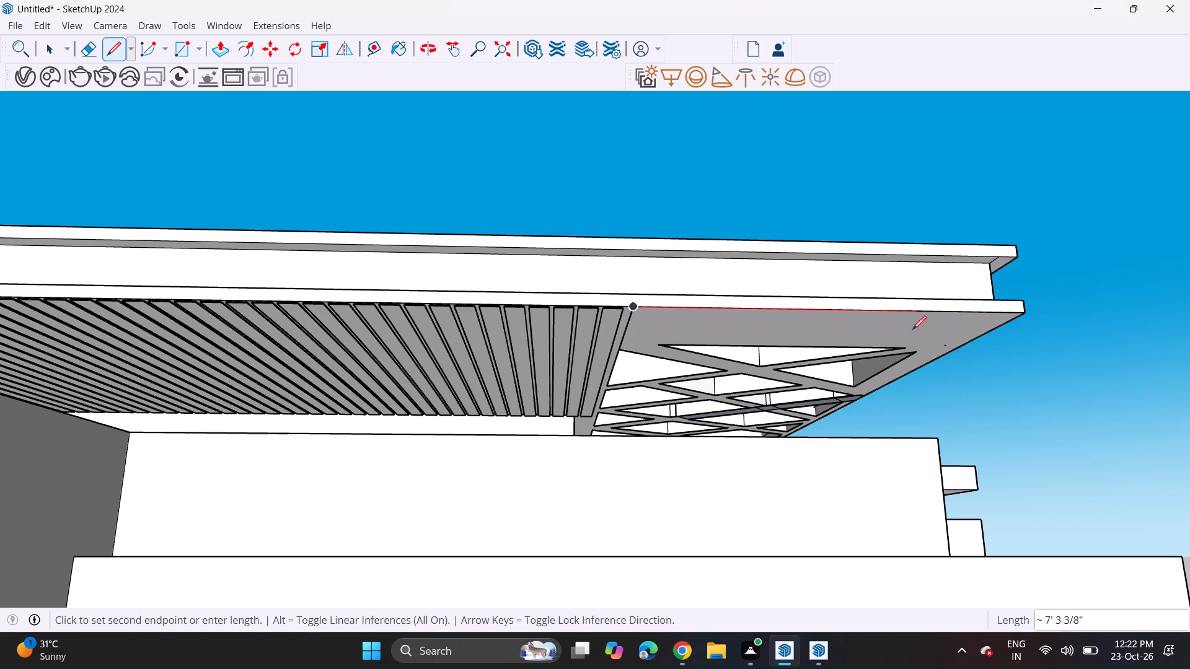
{"action": "scroll", "coordinate": [634, 318], "scroll_direction": "up", "scroll_amount": 6}
{"action": "left_click", "coordinate": [630, 320]}
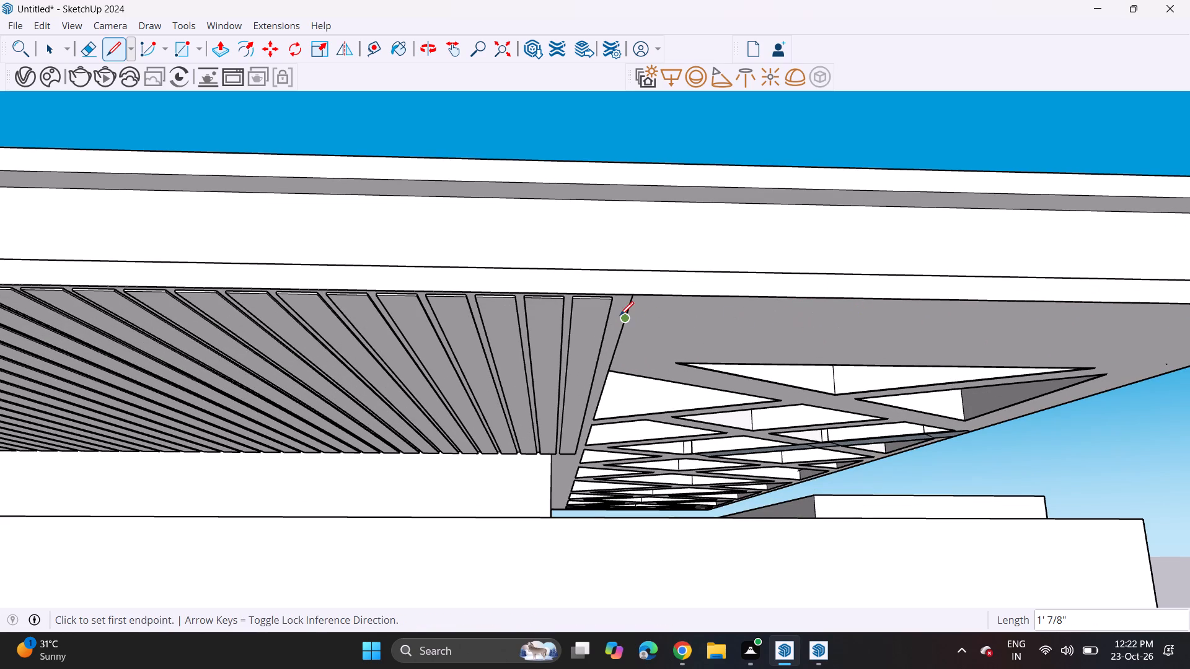
Draw border lines on the slab's underside, about 9' 7 1/2" parallel to the front edge and about 10' along the side by the openings.
{"action": "left_click", "coordinate": [625, 312]}
{"action": "scroll", "coordinate": [773, 320], "scroll_direction": "down", "scroll_amount": 4}
{"action": "scroll", "coordinate": [773, 320], "scroll_direction": "up", "scroll_amount": 1}
{"action": "middle_click_drag", "start_coordinate": [773, 320], "coordinate": [562, 314]}
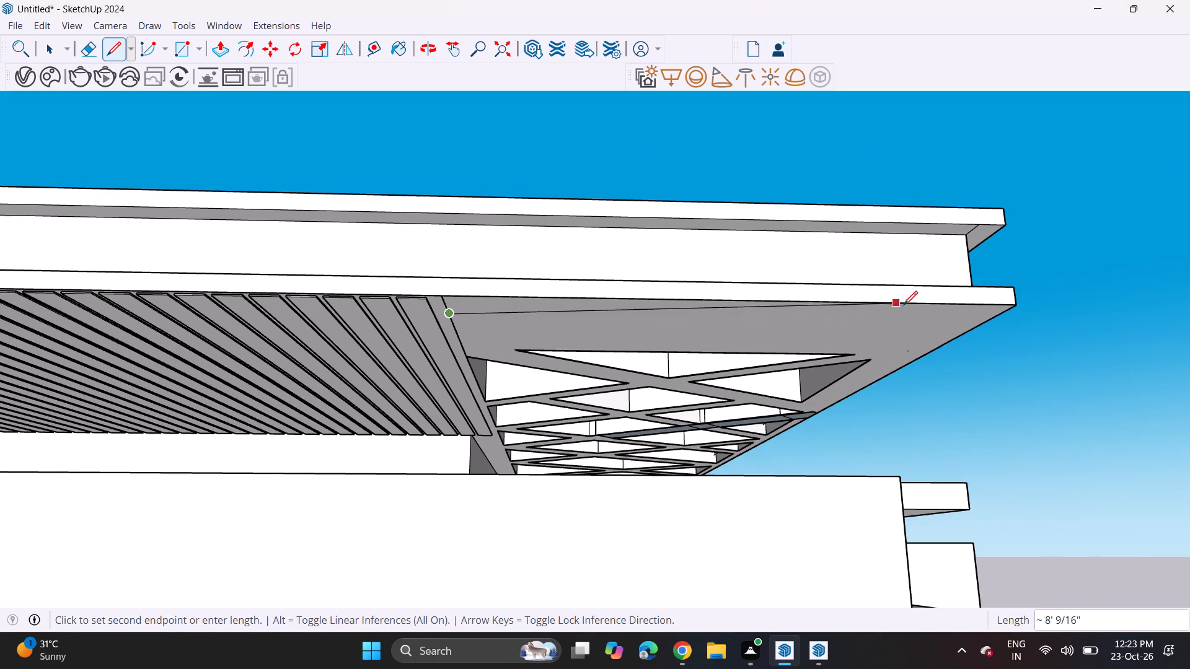
{"action": "left_click", "coordinate": [958, 324]}
{"action": "middle_click_drag", "start_coordinate": [959, 336], "coordinate": [642, 303]}
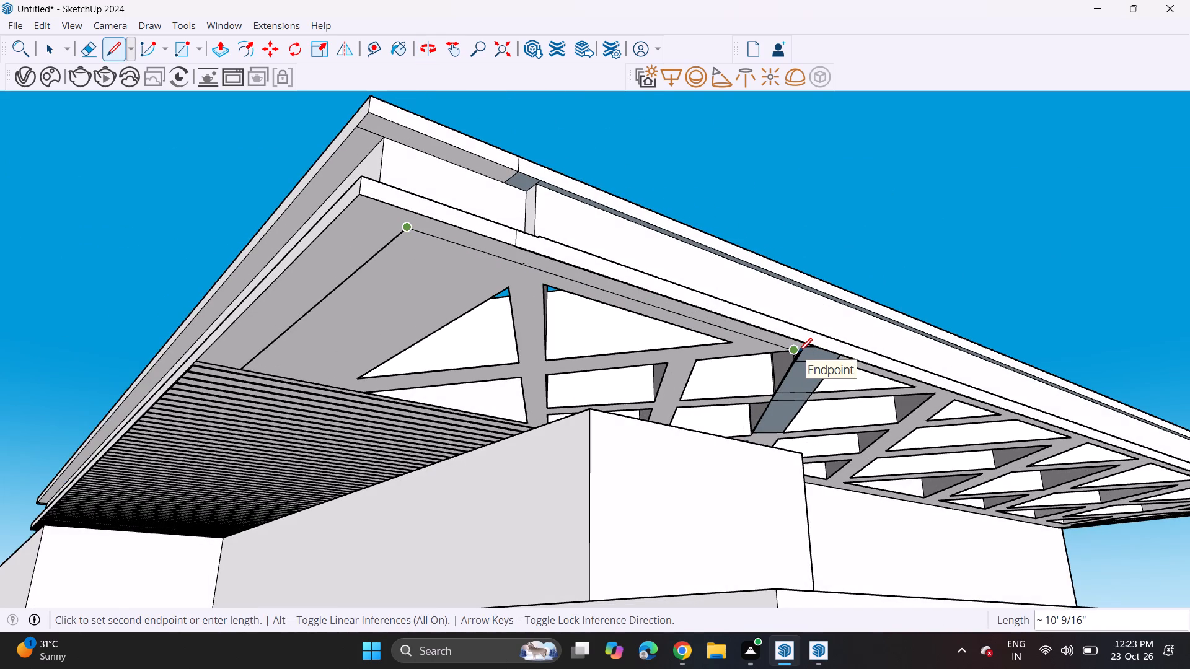
{"action": "left_click", "coordinate": [798, 352]}
{"action": "middle_click_drag", "start_coordinate": [633, 306], "coordinate": [972, 274]}
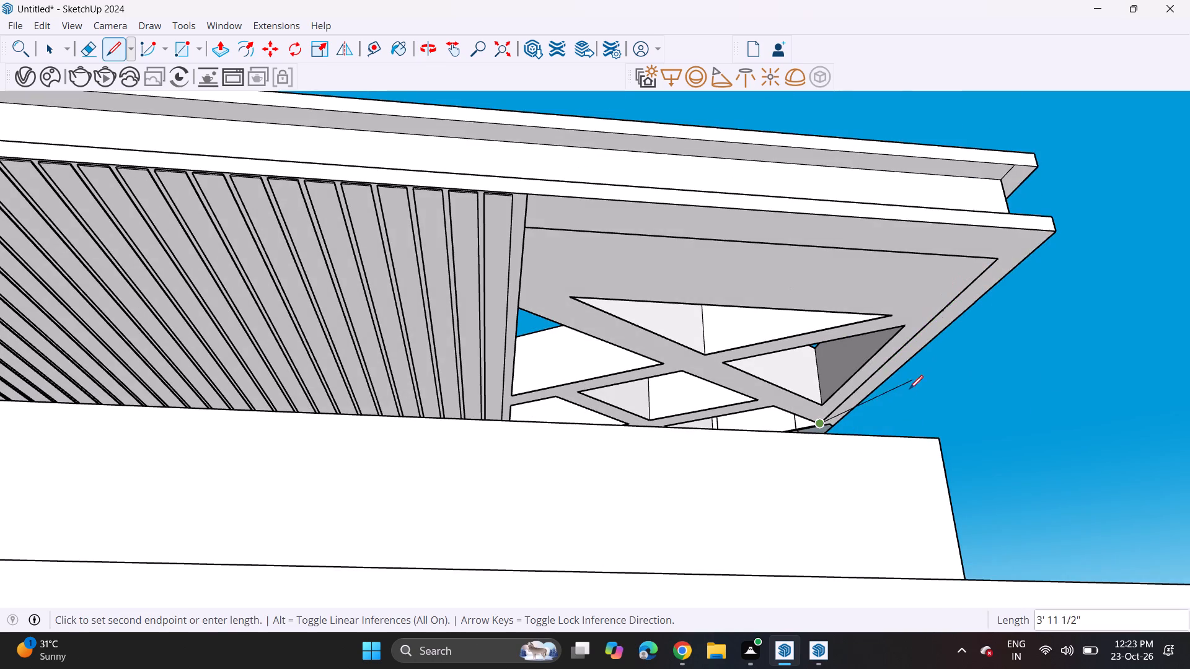
{"action": "scroll", "coordinate": [906, 395], "scroll_direction": "down", "scroll_amount": 3}
{"action": "key", "text": "space"}
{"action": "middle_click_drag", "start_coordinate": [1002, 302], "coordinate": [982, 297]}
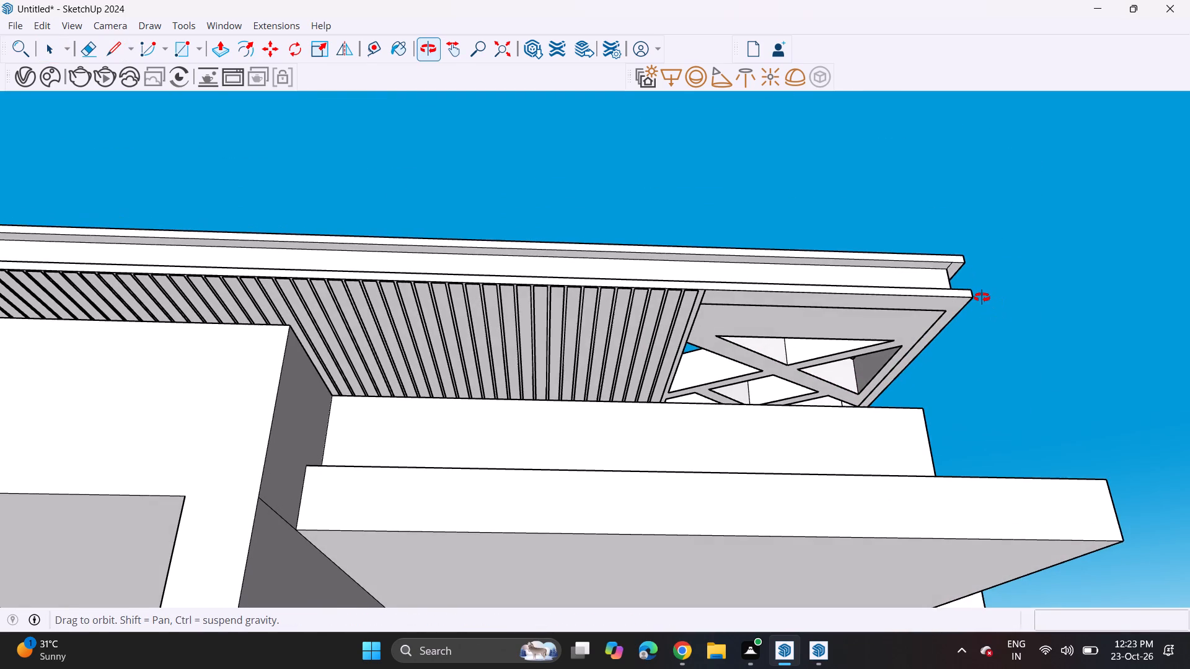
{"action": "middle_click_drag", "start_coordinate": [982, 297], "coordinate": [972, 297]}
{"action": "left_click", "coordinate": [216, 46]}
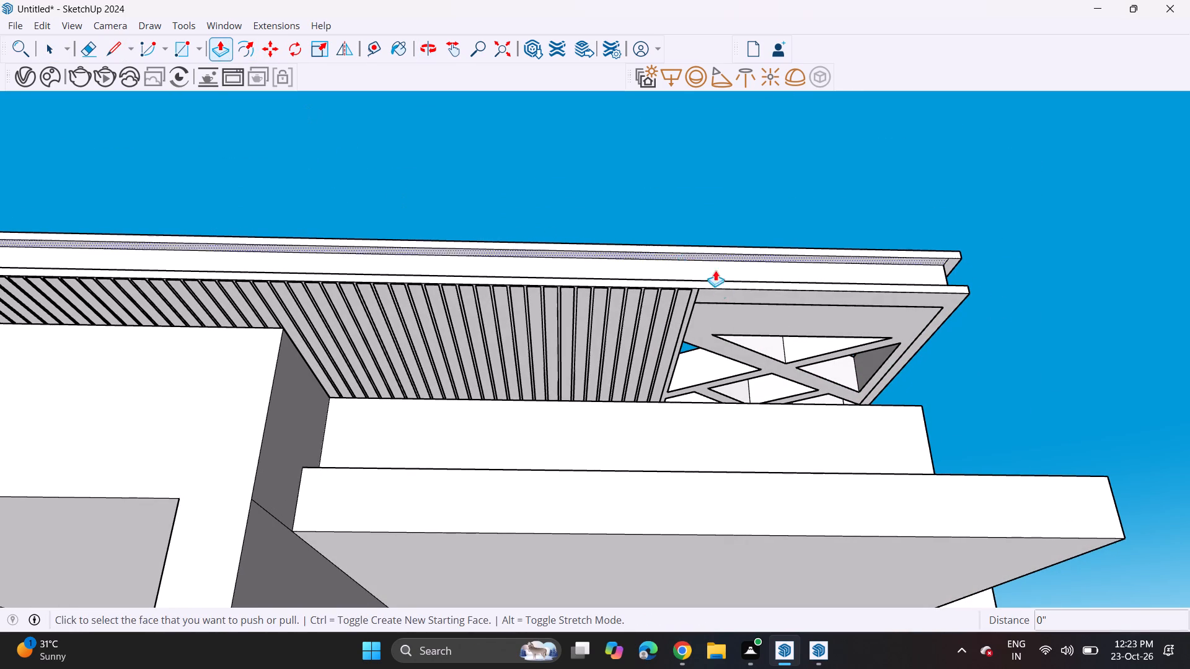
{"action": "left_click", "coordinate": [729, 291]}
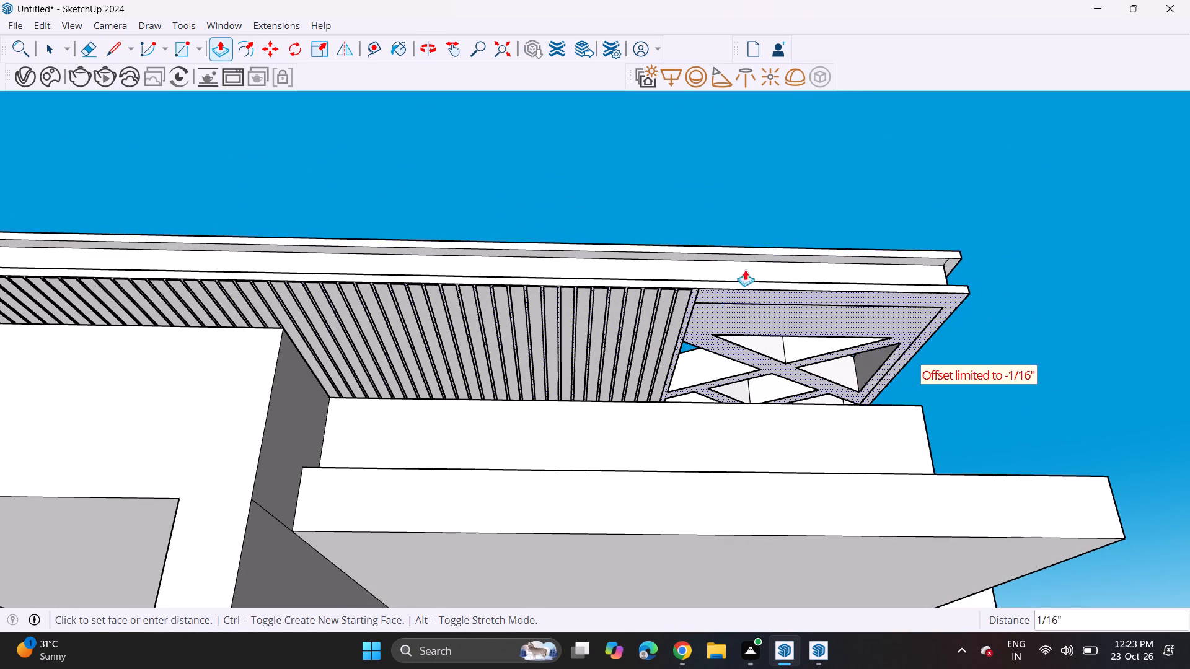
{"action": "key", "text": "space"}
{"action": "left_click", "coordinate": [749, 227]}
Push/Pull the top of the raised parapet over the tall front frame down 3' 6 3/8".
{"action": "scroll", "coordinate": [745, 227], "scroll_direction": "down", "scroll_amount": 11}
{"action": "middle_click_drag", "start_coordinate": [743, 326], "coordinate": [700, 386]}
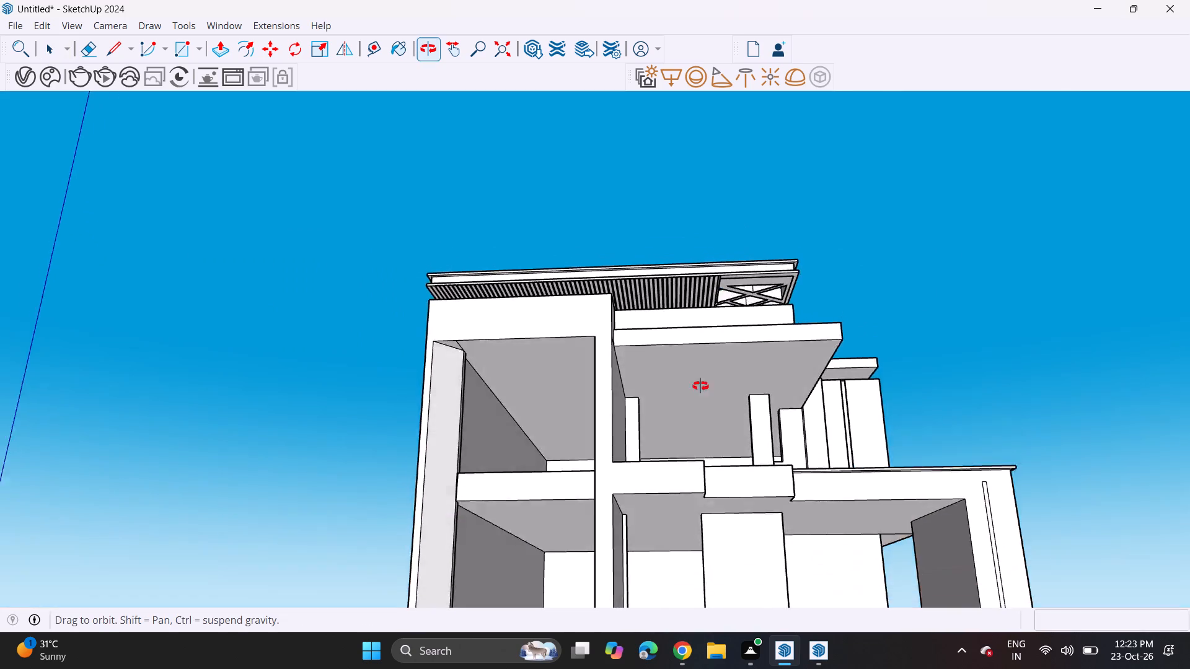
{"action": "middle_click_drag", "start_coordinate": [700, 386], "coordinate": [699, 404]}
{"action": "scroll", "coordinate": [698, 378], "scroll_direction": "down", "scroll_amount": 3}
{"action": "middle_click_drag", "start_coordinate": [700, 392], "coordinate": [635, 344]}
{"action": "middle_click_drag", "start_coordinate": [637, 338], "coordinate": [654, 336]}
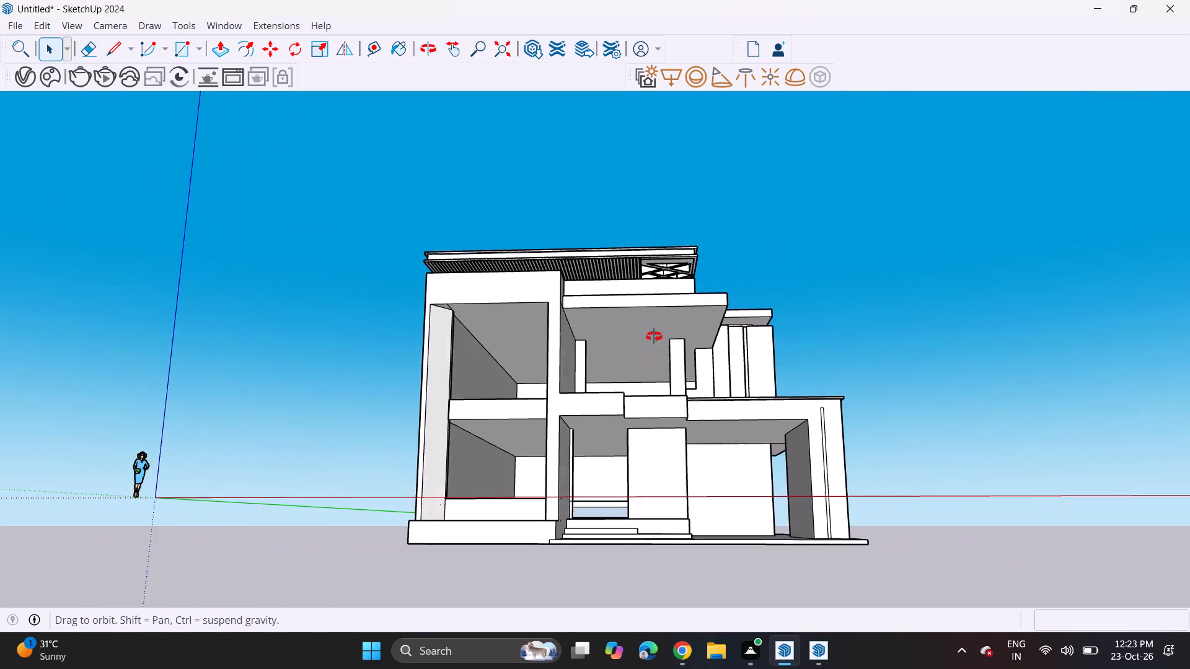
{"action": "middle_click_drag", "start_coordinate": [654, 336], "coordinate": [660, 334]}
{"action": "middle_click_drag", "start_coordinate": [465, 270], "coordinate": [490, 324]}
{"action": "scroll", "coordinate": [537, 294], "scroll_direction": "up", "scroll_amount": 1}
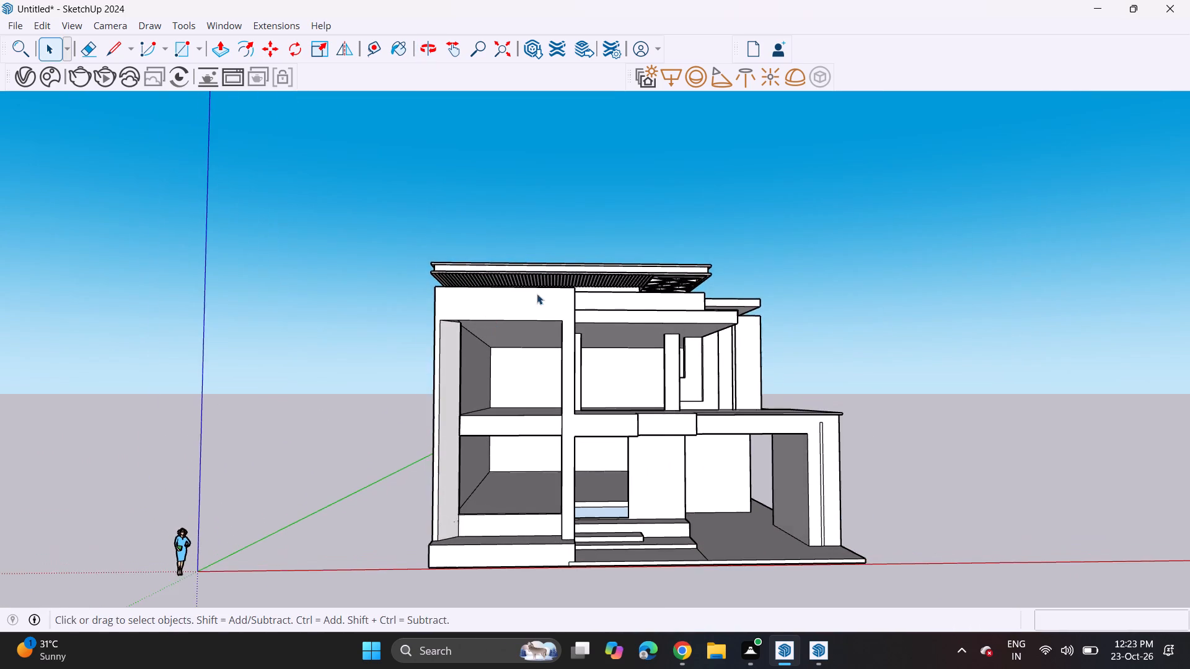
{"action": "middle_click_drag", "start_coordinate": [531, 299], "coordinate": [446, 383]}
{"action": "scroll", "coordinate": [508, 321], "scroll_direction": "up", "scroll_amount": 9}
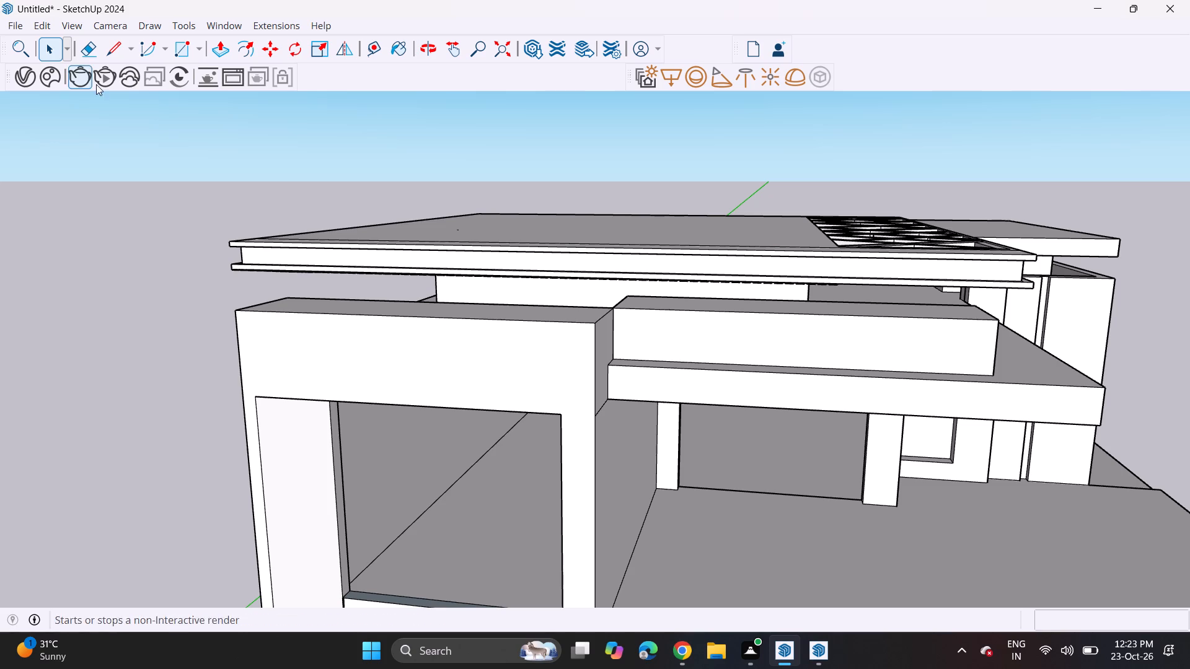
{"action": "left_click", "coordinate": [215, 58]}
{"action": "left_click", "coordinate": [407, 312]}
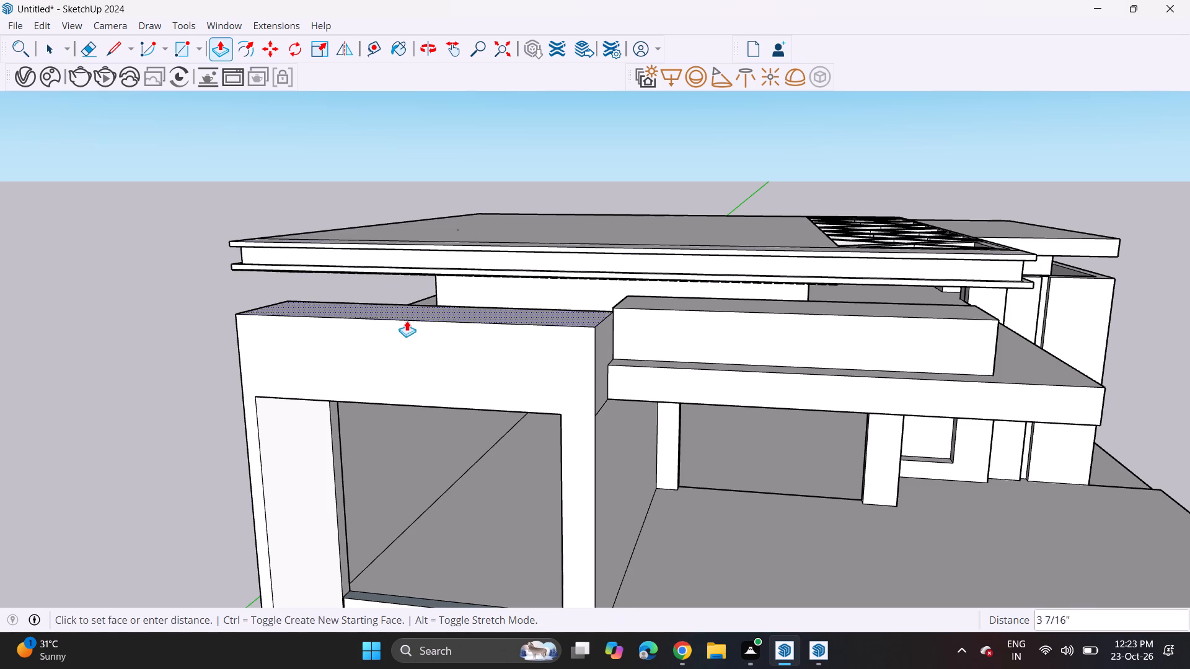
{"action": "left_click", "coordinate": [412, 375]}
Thicken the front frame's upper column by pulling its inner face 1' 9 1/2" into the opening.
{"action": "middle_click_drag", "start_coordinate": [491, 414], "coordinate": [637, 351]}
{"action": "left_click", "coordinate": [676, 388]}
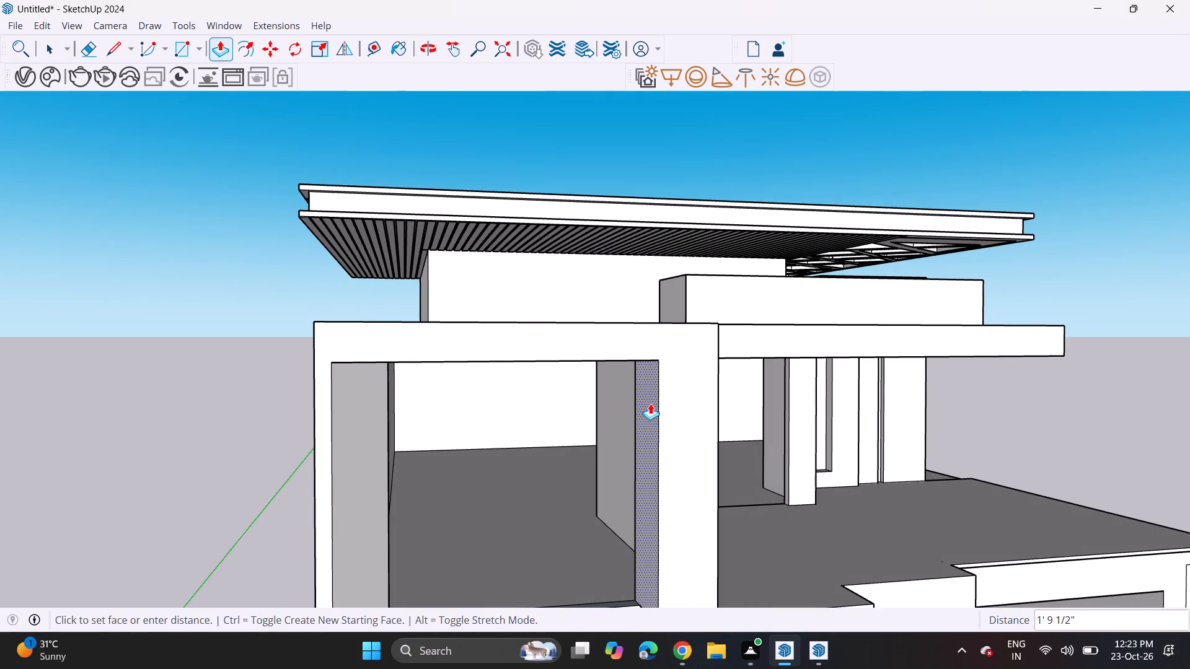
{"action": "left_click", "coordinate": [650, 403]}
Push/Pull the top of the block above the balcony canopy down 2' 1 1/2".
{"action": "middle_click_drag", "start_coordinate": [669, 322], "coordinate": [588, 352]}
{"action": "middle_click_drag", "start_coordinate": [679, 277], "coordinate": [673, 330]}
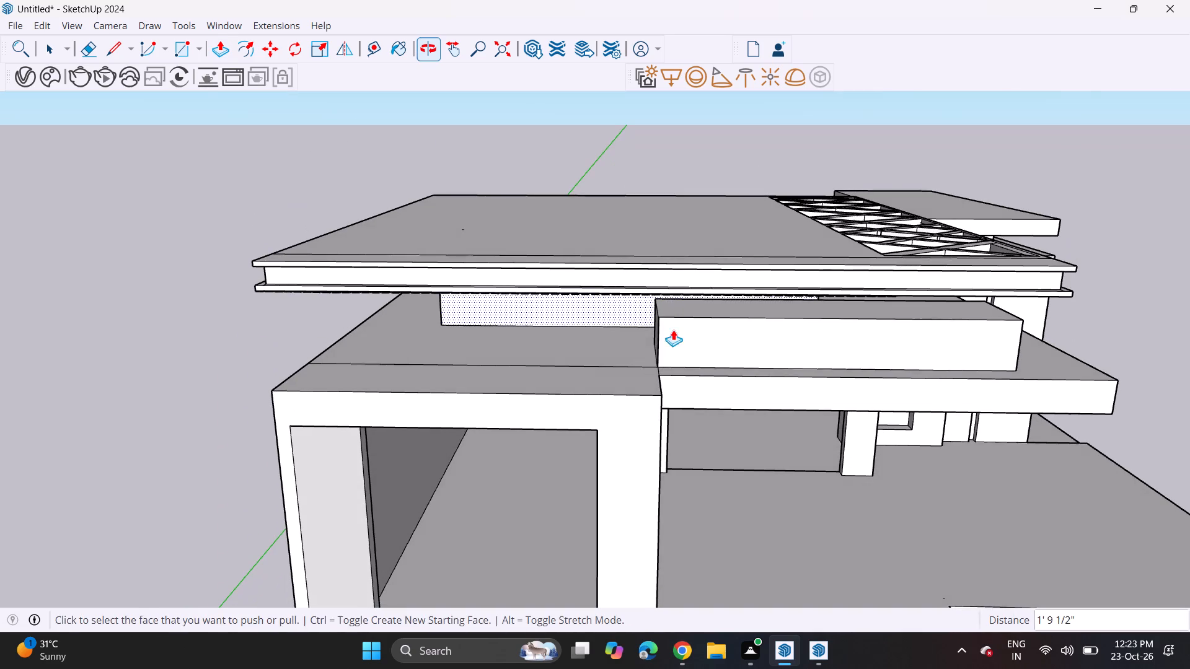
{"action": "left_click", "coordinate": [682, 316]}
{"action": "left_click", "coordinate": [669, 345]}
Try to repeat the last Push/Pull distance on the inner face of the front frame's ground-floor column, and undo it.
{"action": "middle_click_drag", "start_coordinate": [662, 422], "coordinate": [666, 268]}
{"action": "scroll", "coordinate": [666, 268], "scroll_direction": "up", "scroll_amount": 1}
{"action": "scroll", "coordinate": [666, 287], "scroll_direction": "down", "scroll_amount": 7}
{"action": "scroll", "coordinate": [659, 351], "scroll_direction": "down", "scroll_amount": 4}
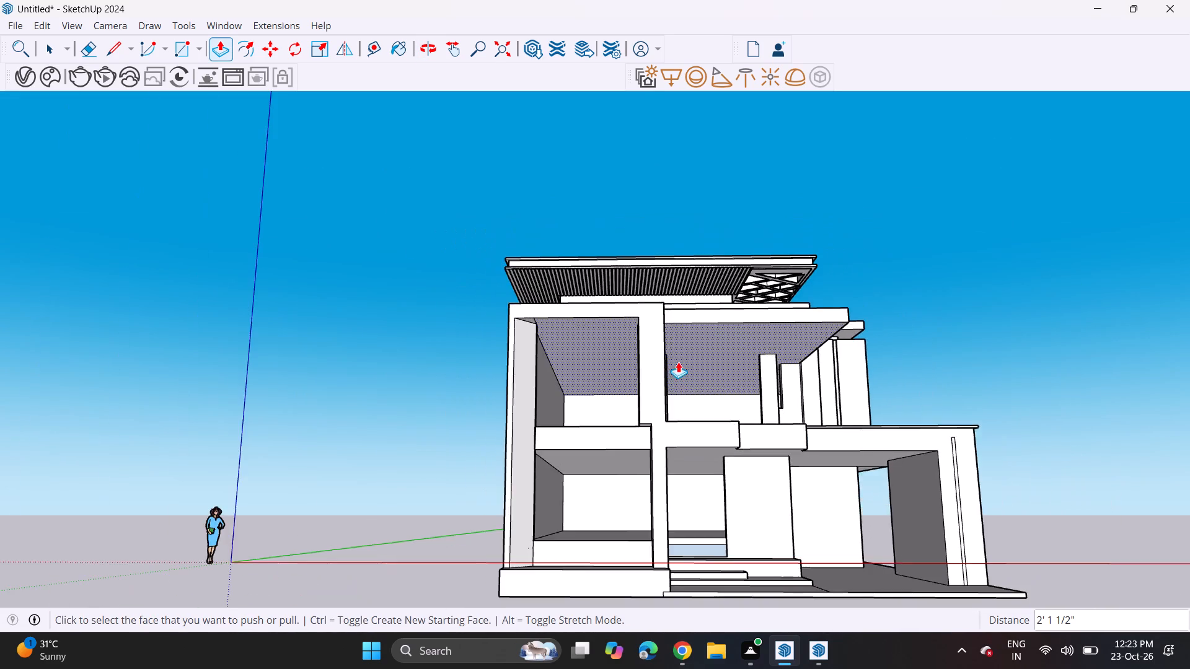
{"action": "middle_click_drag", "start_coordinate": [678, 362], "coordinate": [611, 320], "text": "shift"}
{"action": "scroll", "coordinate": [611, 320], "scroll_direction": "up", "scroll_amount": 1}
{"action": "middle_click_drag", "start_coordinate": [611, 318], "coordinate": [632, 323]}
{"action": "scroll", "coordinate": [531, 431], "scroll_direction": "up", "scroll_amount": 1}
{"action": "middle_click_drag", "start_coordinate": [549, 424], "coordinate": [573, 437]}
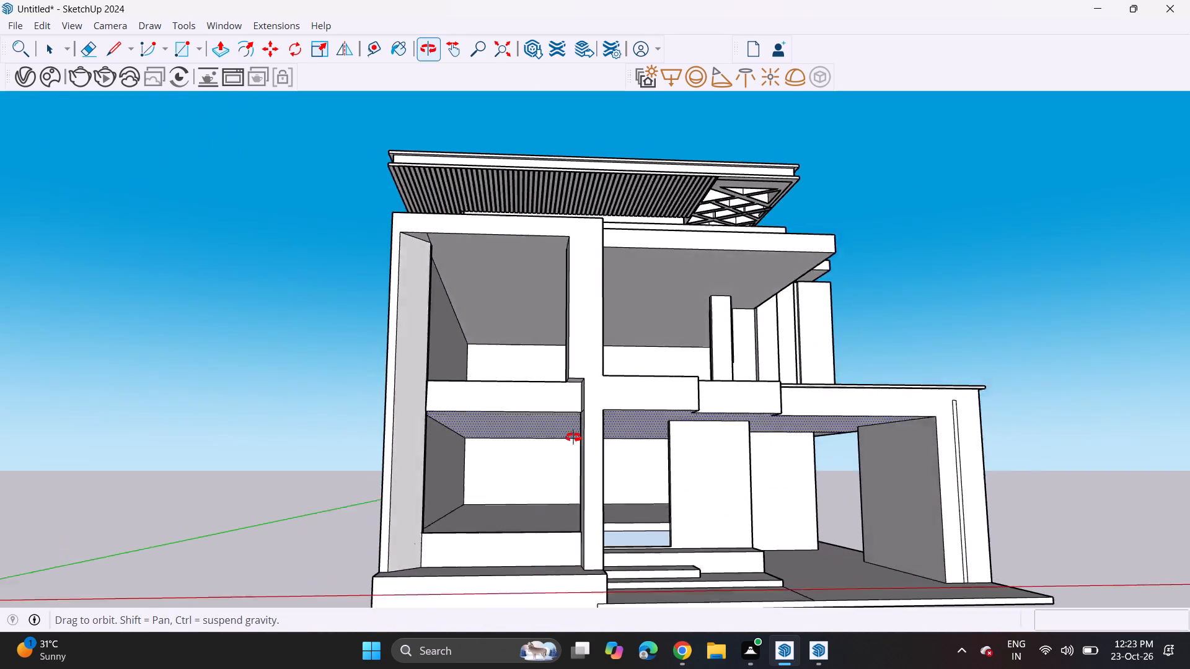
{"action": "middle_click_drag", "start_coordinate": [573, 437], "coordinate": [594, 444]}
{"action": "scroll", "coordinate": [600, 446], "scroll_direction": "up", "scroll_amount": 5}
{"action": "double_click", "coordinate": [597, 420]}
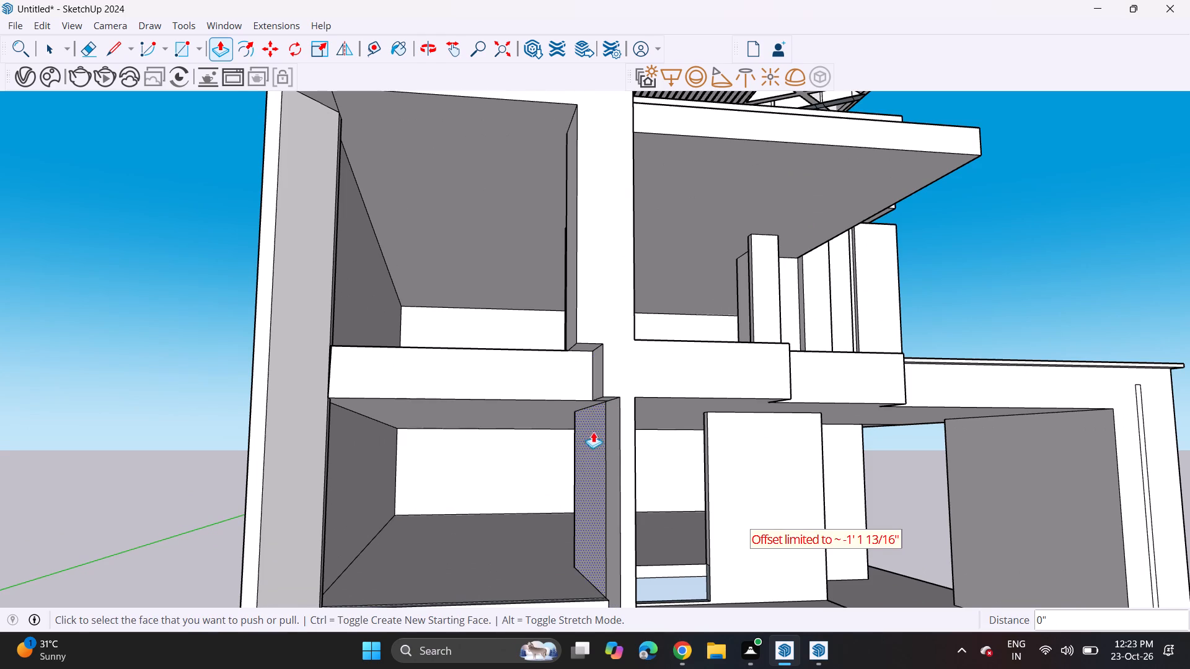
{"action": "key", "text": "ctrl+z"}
Pull the ground-floor column's inner face 1' 9 1/2" to align with the upper column, and fill the notch at the floor band likewise.
{"action": "left_click", "coordinate": [602, 440]}
{"action": "left_click", "coordinate": [566, 331]}
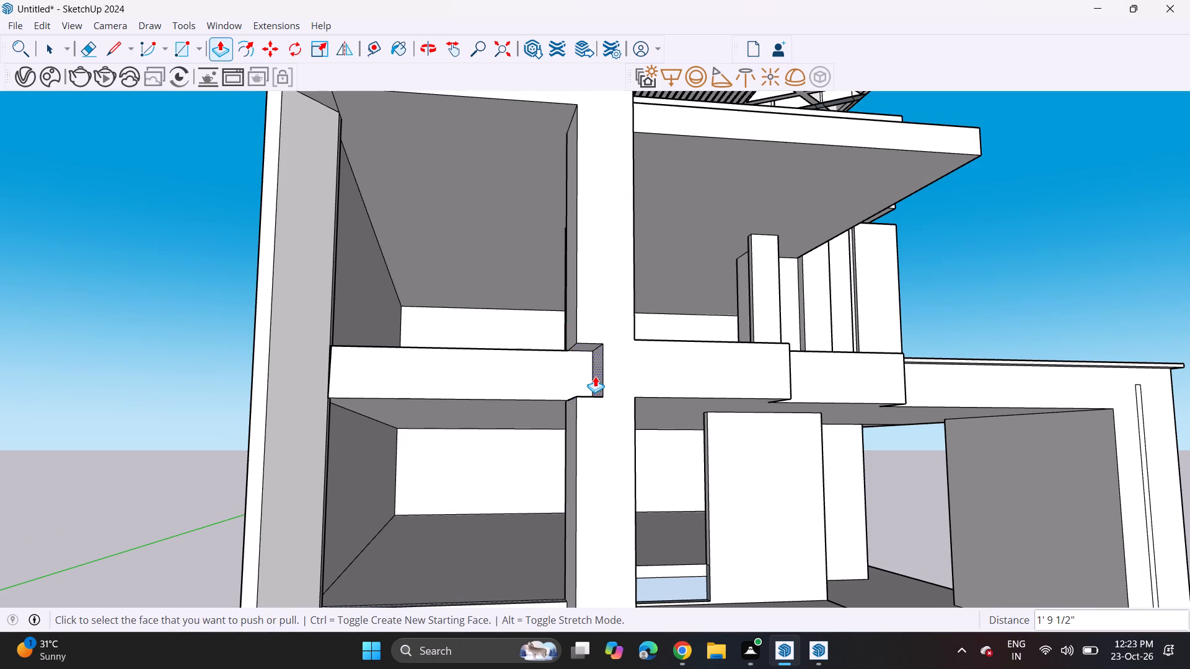
{"action": "double_click", "coordinate": [595, 376]}
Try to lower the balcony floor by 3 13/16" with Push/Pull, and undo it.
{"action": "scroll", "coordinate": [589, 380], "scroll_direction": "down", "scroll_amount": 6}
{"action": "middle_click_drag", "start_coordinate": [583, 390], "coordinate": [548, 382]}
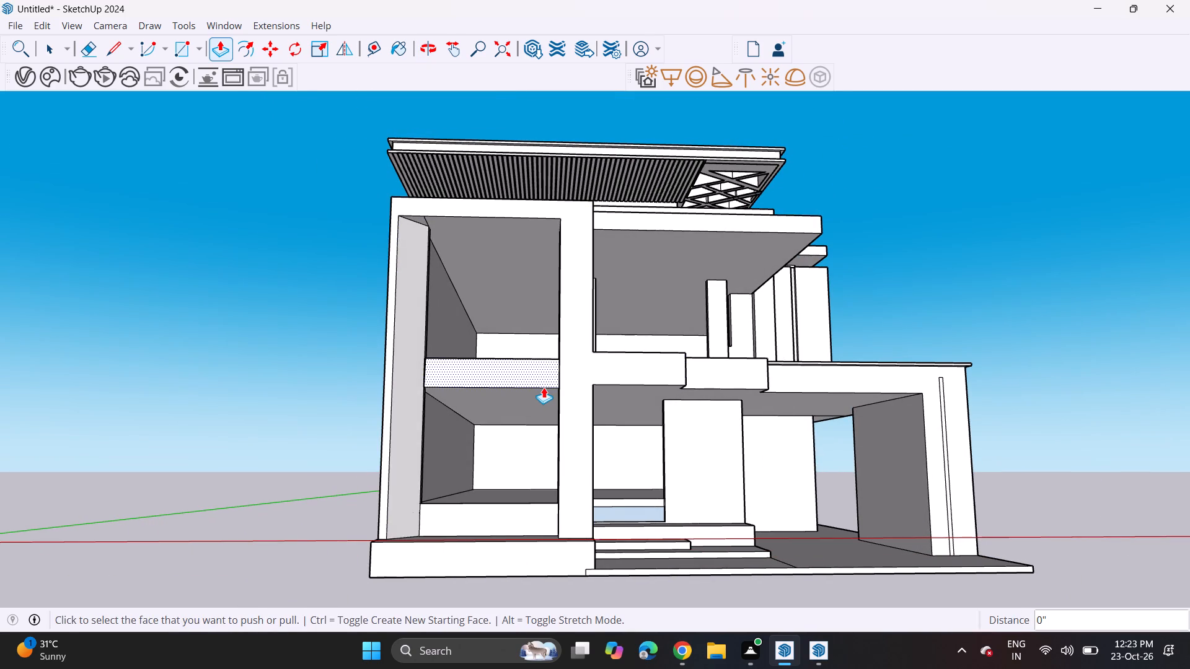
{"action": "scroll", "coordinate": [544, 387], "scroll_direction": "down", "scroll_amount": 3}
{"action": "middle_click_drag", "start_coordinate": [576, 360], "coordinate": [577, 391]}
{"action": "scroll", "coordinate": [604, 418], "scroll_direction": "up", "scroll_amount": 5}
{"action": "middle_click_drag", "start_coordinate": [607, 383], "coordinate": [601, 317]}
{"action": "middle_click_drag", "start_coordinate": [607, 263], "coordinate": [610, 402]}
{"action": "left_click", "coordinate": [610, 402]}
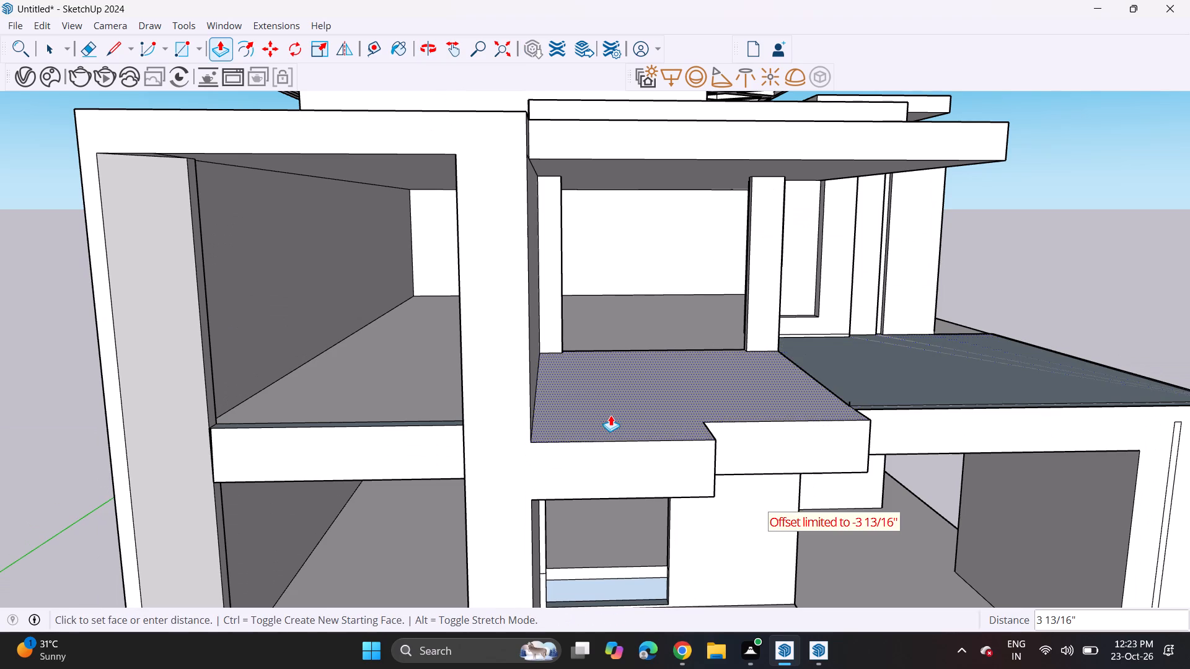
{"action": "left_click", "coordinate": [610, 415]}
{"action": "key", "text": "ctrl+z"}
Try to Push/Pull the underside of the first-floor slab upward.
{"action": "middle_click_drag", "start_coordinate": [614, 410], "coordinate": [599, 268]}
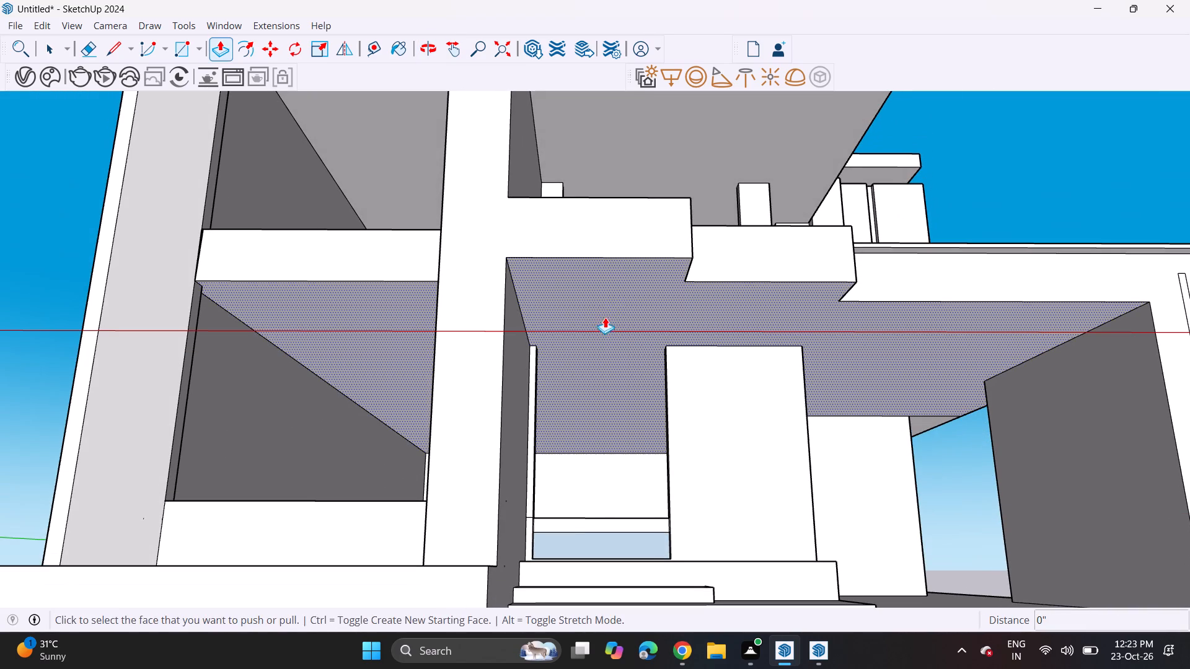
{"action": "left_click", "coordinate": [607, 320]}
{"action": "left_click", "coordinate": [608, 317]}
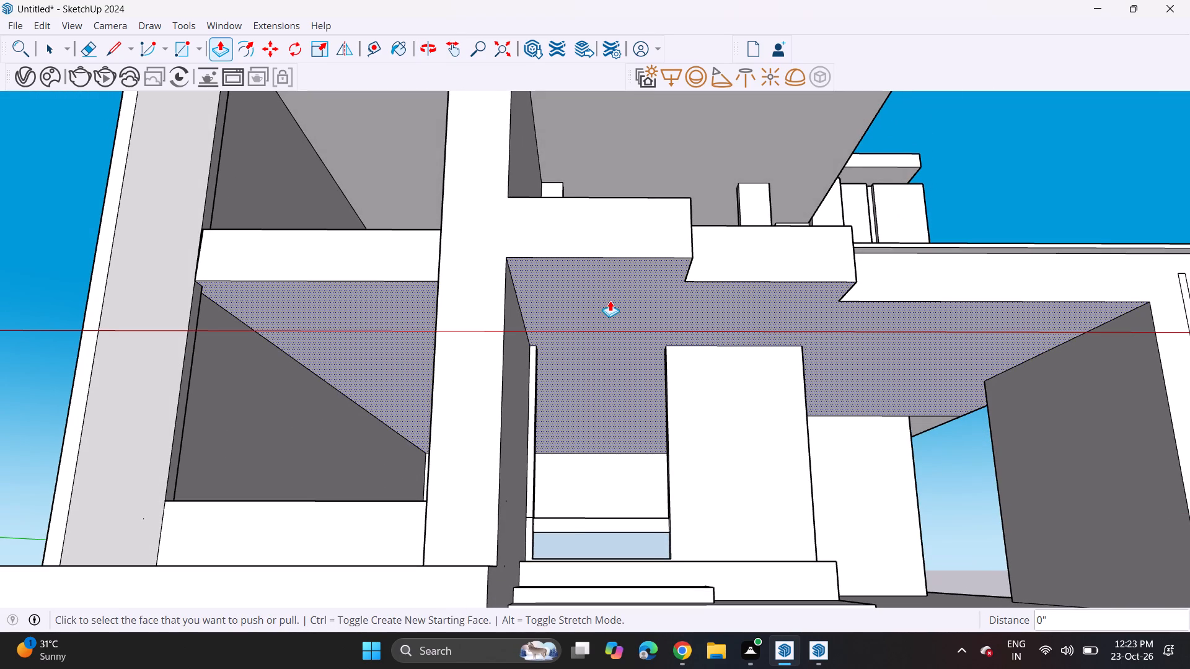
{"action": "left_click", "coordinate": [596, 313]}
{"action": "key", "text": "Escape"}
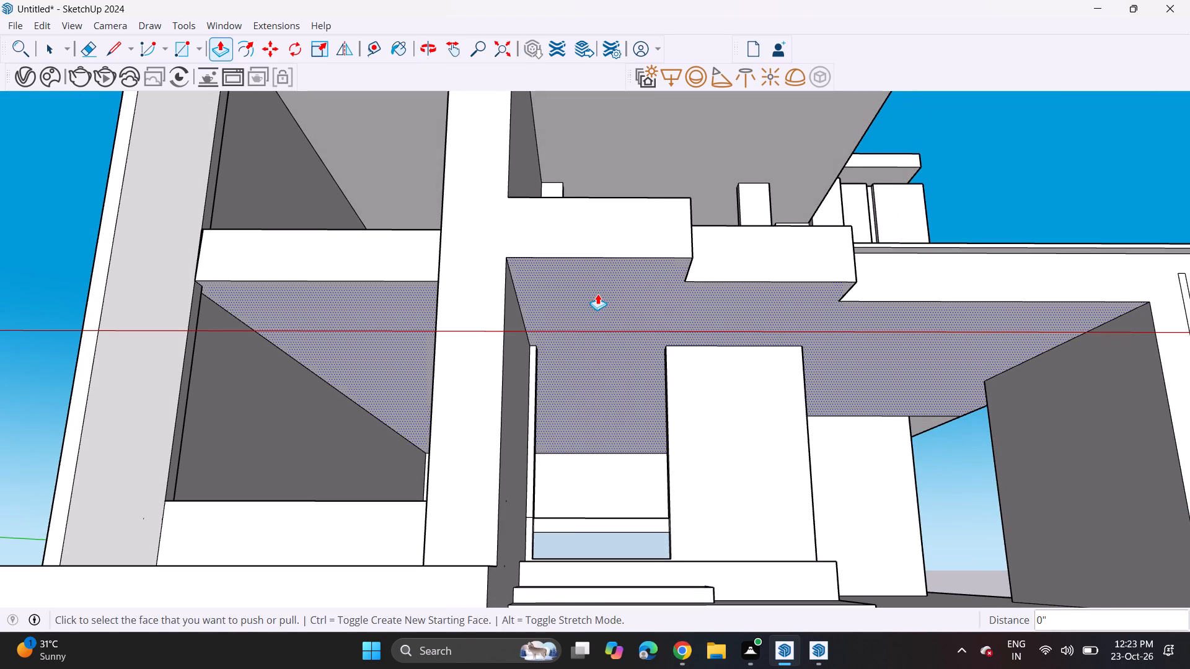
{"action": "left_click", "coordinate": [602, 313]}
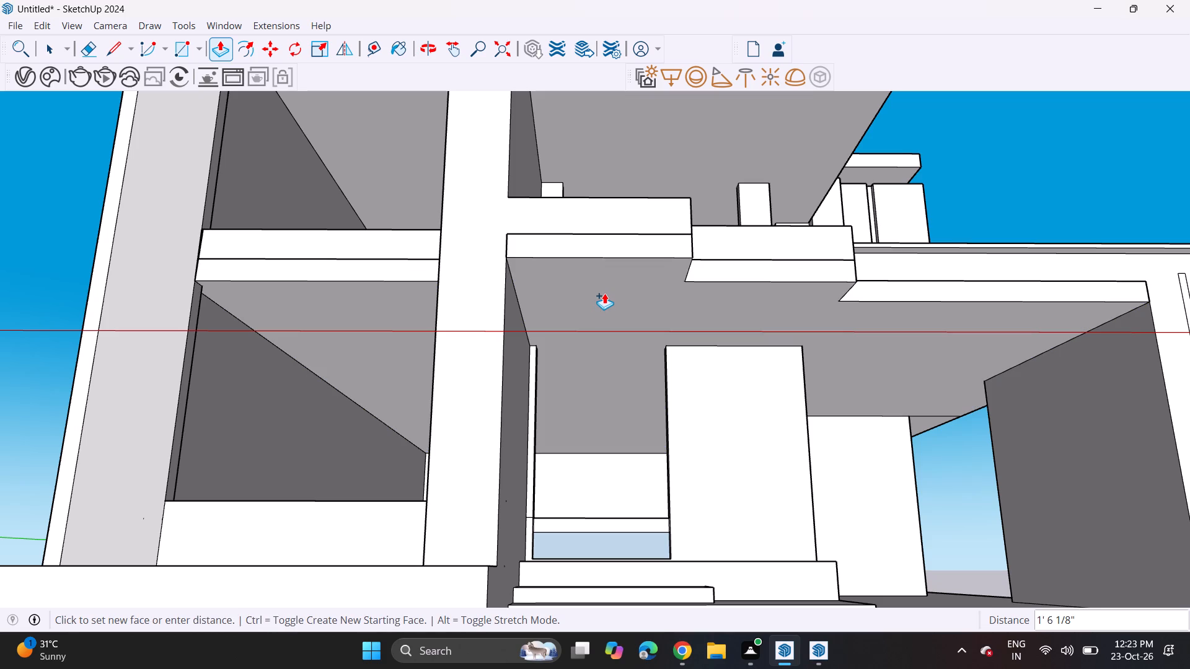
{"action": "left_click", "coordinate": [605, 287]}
Lower the upper room's floor behind the front frame by 9 9/16" and the narrow strip along its front edge by 8 7/8".
{"action": "middle_click_drag", "start_coordinate": [604, 234], "coordinate": [611, 358]}
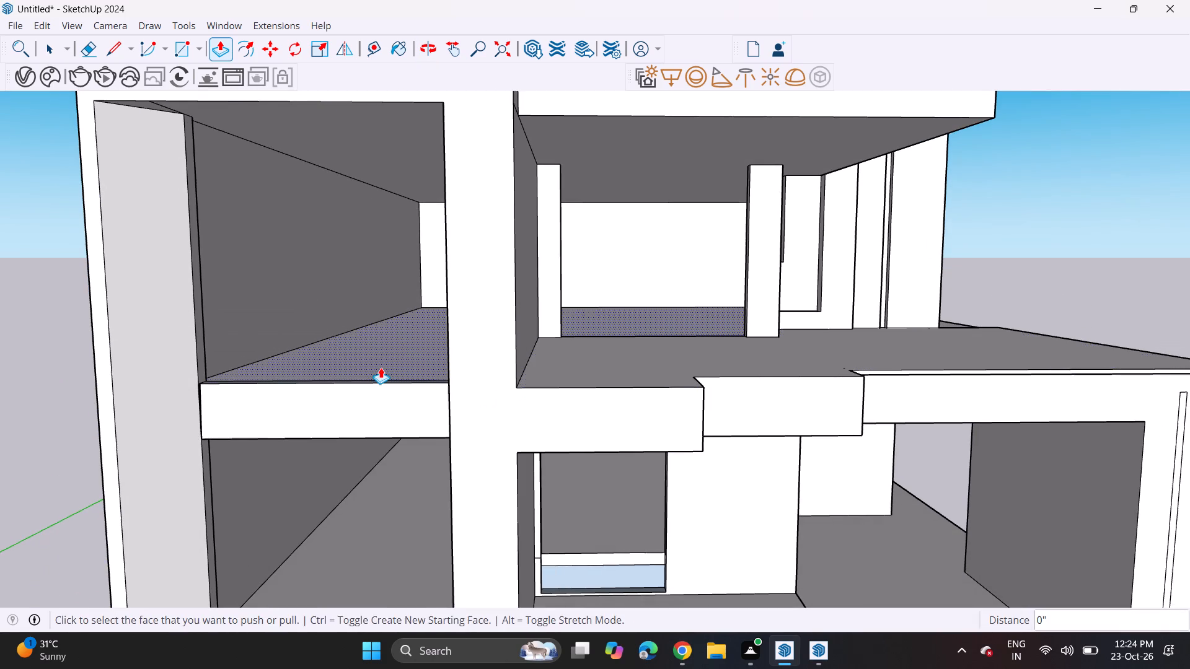
{"action": "left_click", "coordinate": [383, 367]}
{"action": "left_click", "coordinate": [389, 378]}
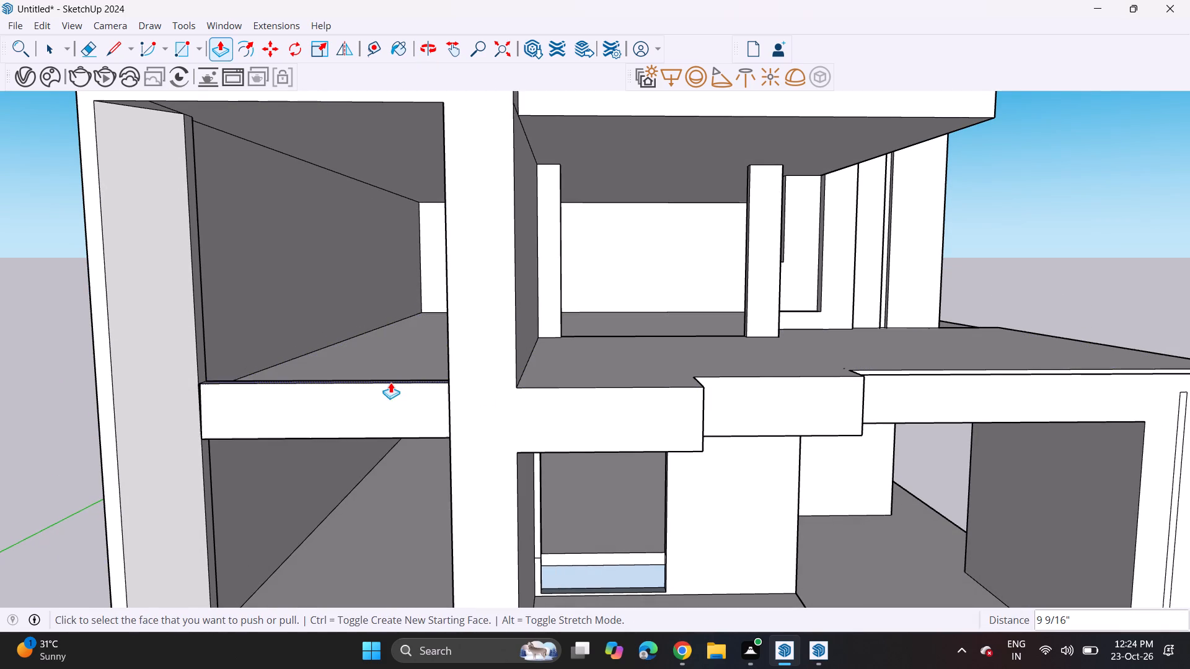
{"action": "middle_click_drag", "start_coordinate": [394, 383], "coordinate": [375, 486]}
{"action": "scroll", "coordinate": [374, 471], "scroll_direction": "up", "scroll_amount": 4}
{"action": "left_click", "coordinate": [377, 517]}
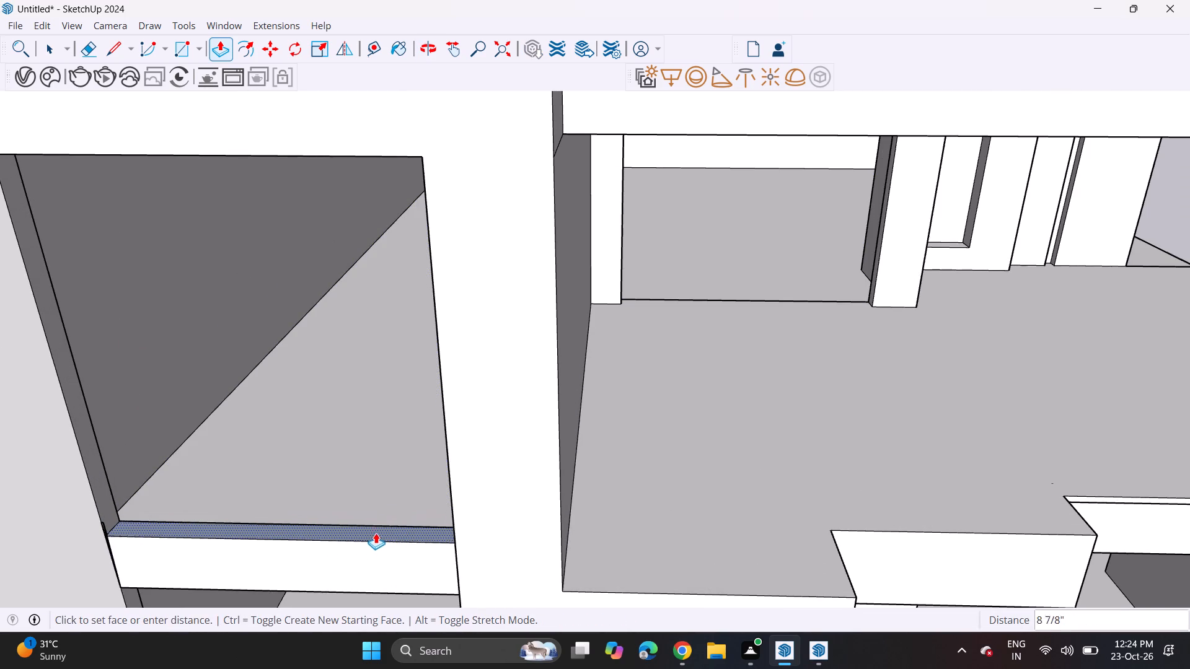
{"action": "left_click", "coordinate": [376, 540]}
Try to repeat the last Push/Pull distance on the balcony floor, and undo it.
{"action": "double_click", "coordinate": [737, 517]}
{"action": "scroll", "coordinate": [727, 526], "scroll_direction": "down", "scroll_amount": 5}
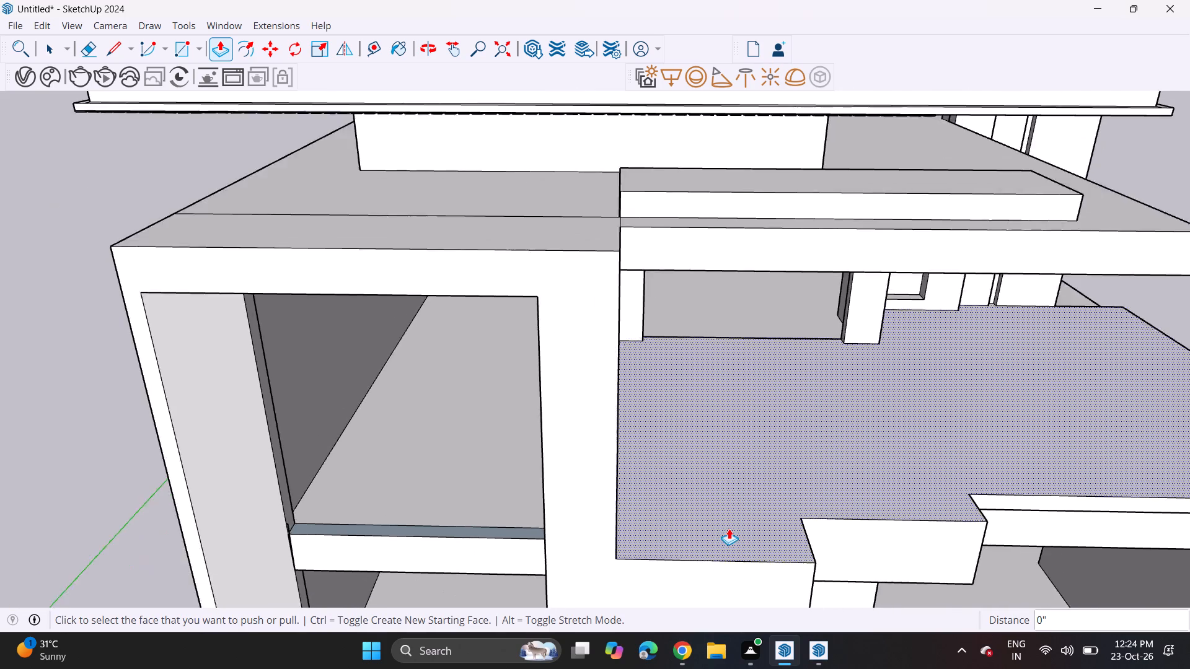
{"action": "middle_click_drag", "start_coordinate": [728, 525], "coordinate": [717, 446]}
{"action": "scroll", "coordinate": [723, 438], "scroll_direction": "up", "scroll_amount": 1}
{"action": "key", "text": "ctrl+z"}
Push/Pull the balcony floor down 3 13/16", using the top of the front floor band as reference.
{"action": "scroll", "coordinate": [715, 511], "scroll_direction": "down", "scroll_amount": 1}
{"action": "middle_click_drag", "start_coordinate": [715, 495], "coordinate": [712, 369], "text": "shift"}
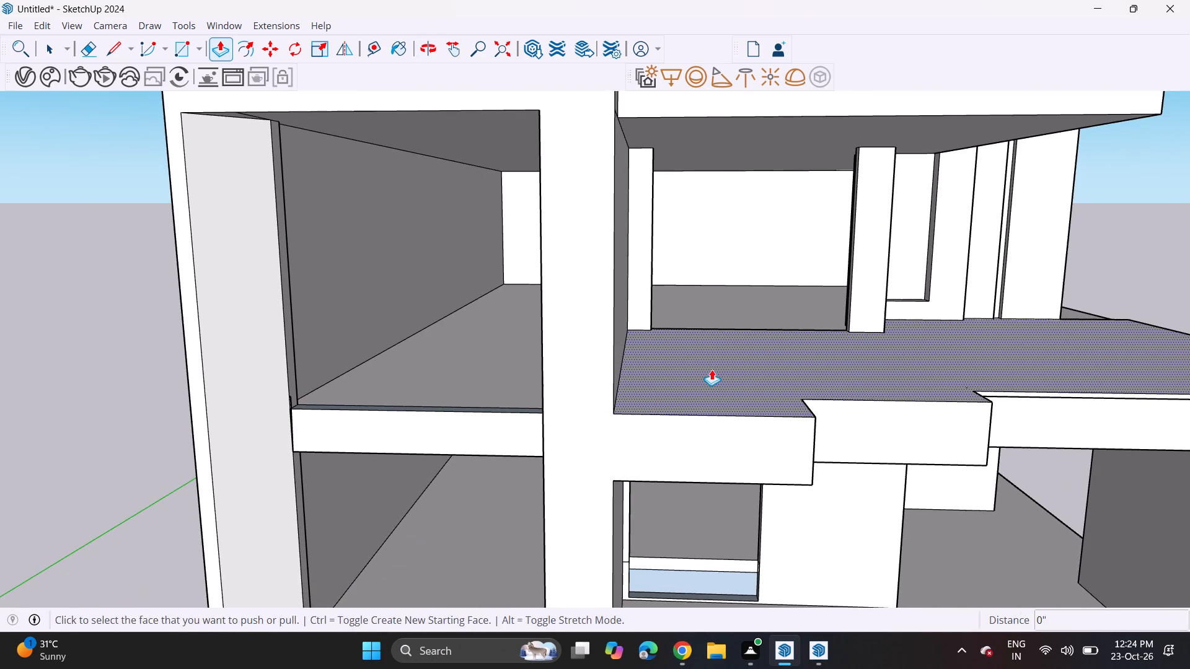
{"action": "left_click", "coordinate": [712, 369]}
{"action": "left_click", "coordinate": [474, 411]}
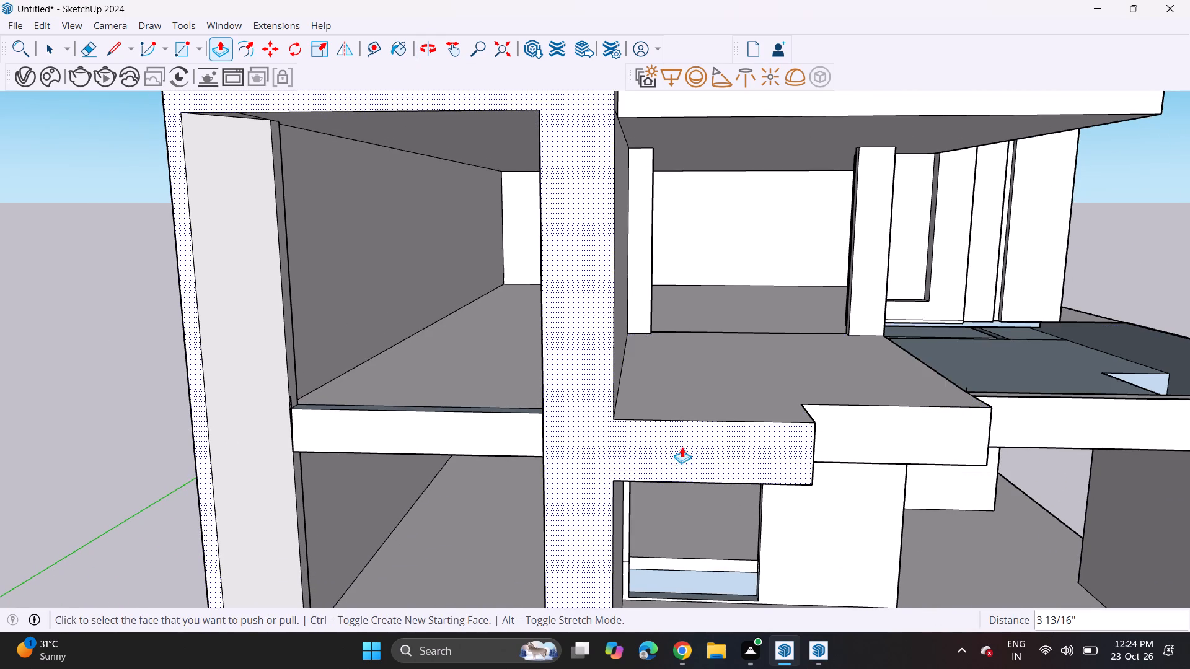
Examine the area above the carport beside the balcony floor from the side and from above.
{"action": "middle_click_drag", "start_coordinate": [927, 380], "coordinate": [565, 394]}
{"action": "scroll", "coordinate": [573, 394], "scroll_direction": "up", "scroll_amount": 1, "text": "shift"}
{"action": "middle_click_drag", "start_coordinate": [701, 372], "coordinate": [469, 478]}
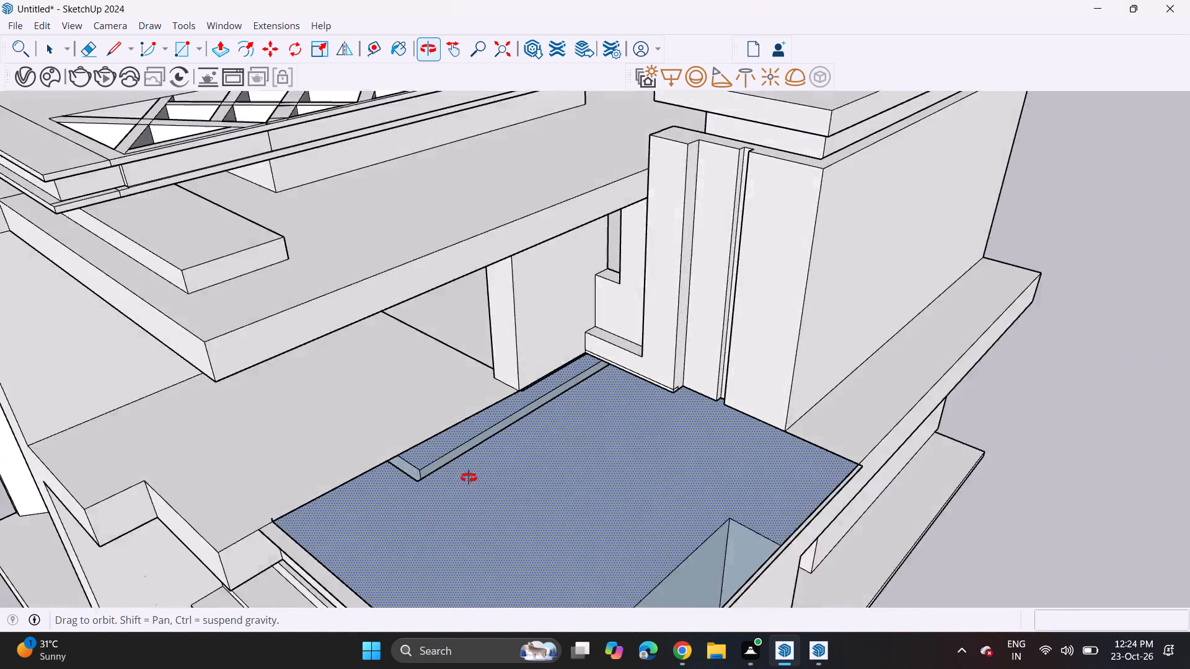
{"action": "middle_click_drag", "start_coordinate": [469, 478], "coordinate": [425, 445]}
{"action": "scroll", "coordinate": [388, 411], "scroll_direction": "up", "scroll_amount": 1}
{"action": "scroll", "coordinate": [358, 412], "scroll_direction": "down", "scroll_amount": 6}
{"action": "middle_click_drag", "start_coordinate": [446, 445], "coordinate": [270, 536]}
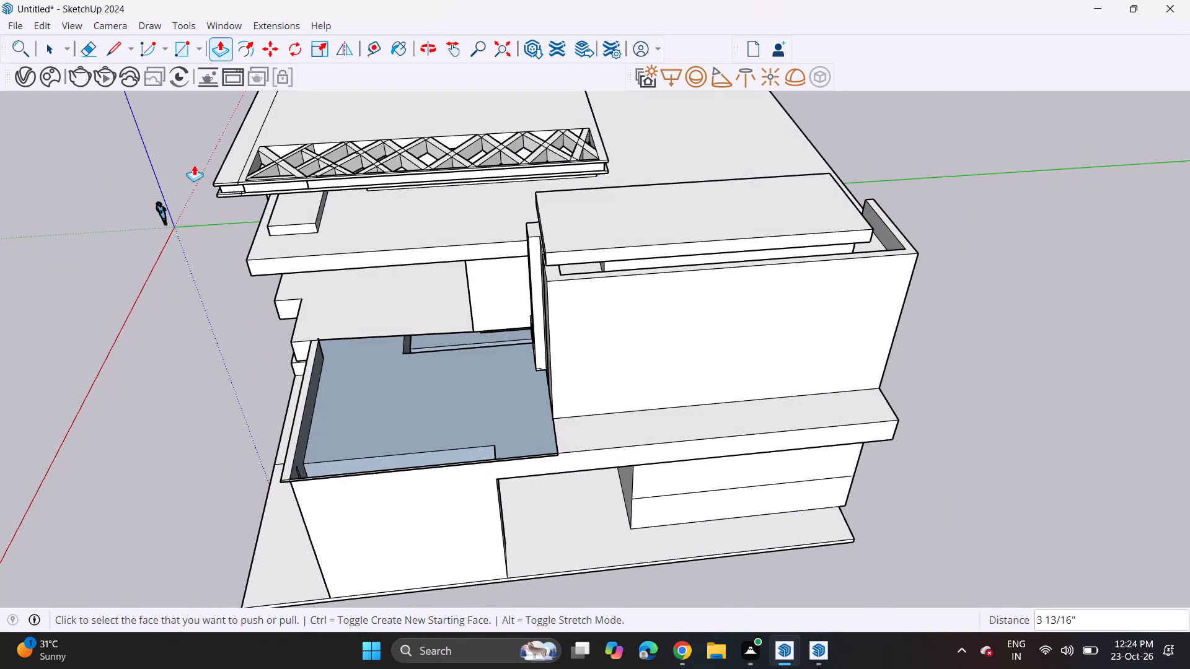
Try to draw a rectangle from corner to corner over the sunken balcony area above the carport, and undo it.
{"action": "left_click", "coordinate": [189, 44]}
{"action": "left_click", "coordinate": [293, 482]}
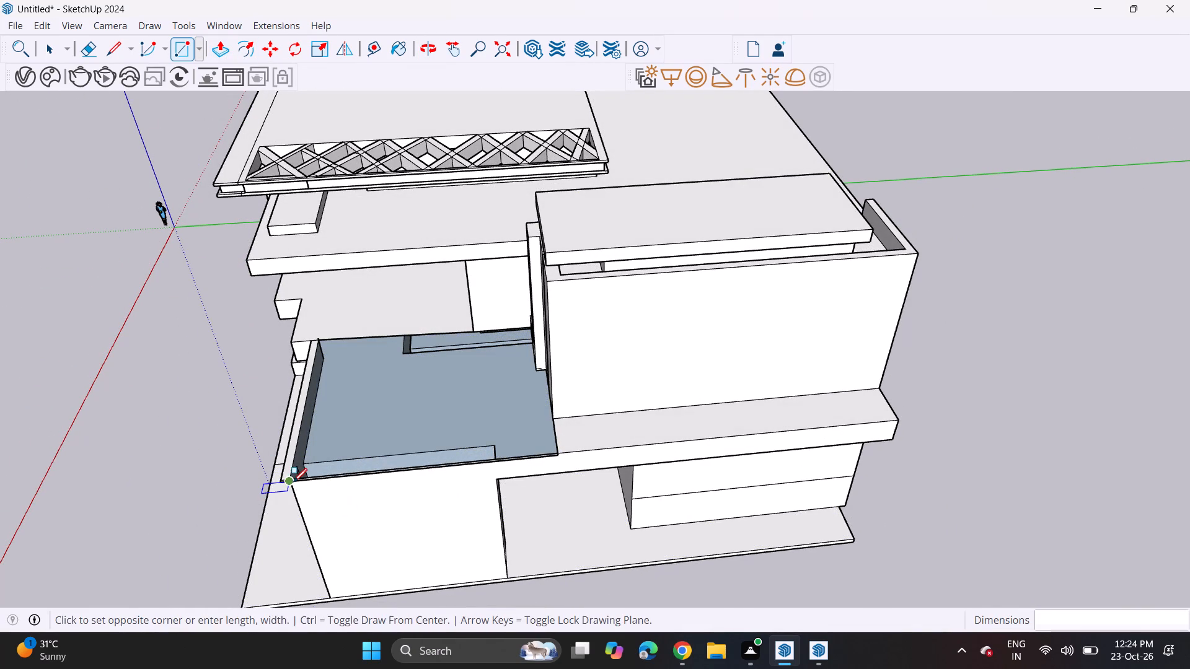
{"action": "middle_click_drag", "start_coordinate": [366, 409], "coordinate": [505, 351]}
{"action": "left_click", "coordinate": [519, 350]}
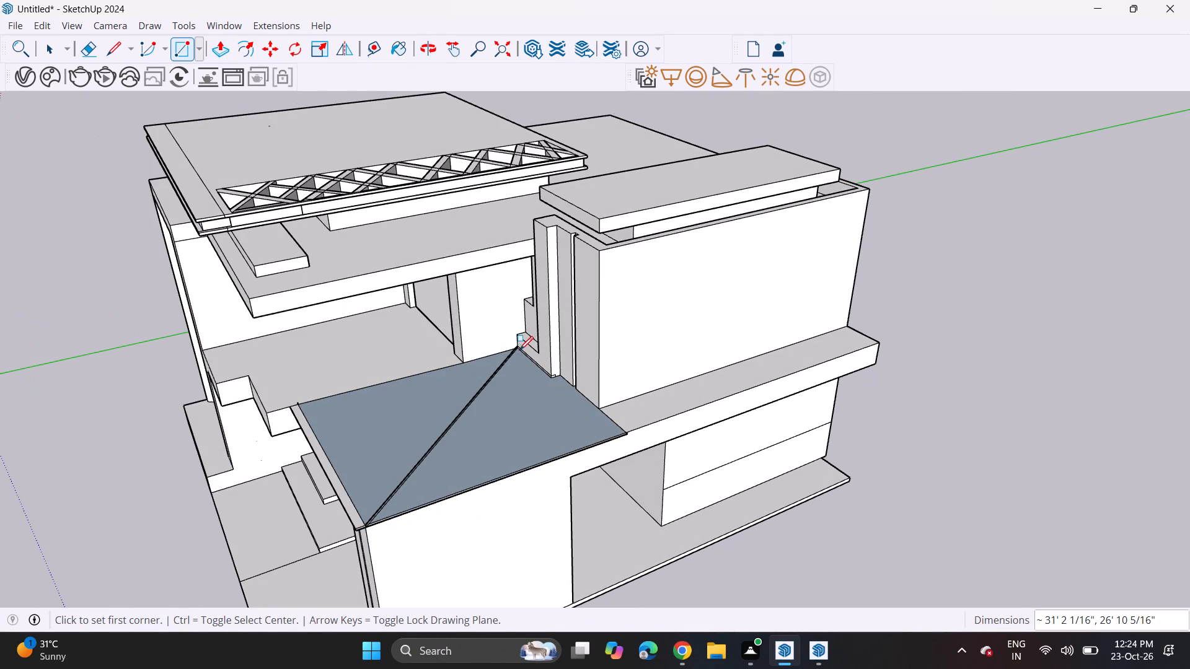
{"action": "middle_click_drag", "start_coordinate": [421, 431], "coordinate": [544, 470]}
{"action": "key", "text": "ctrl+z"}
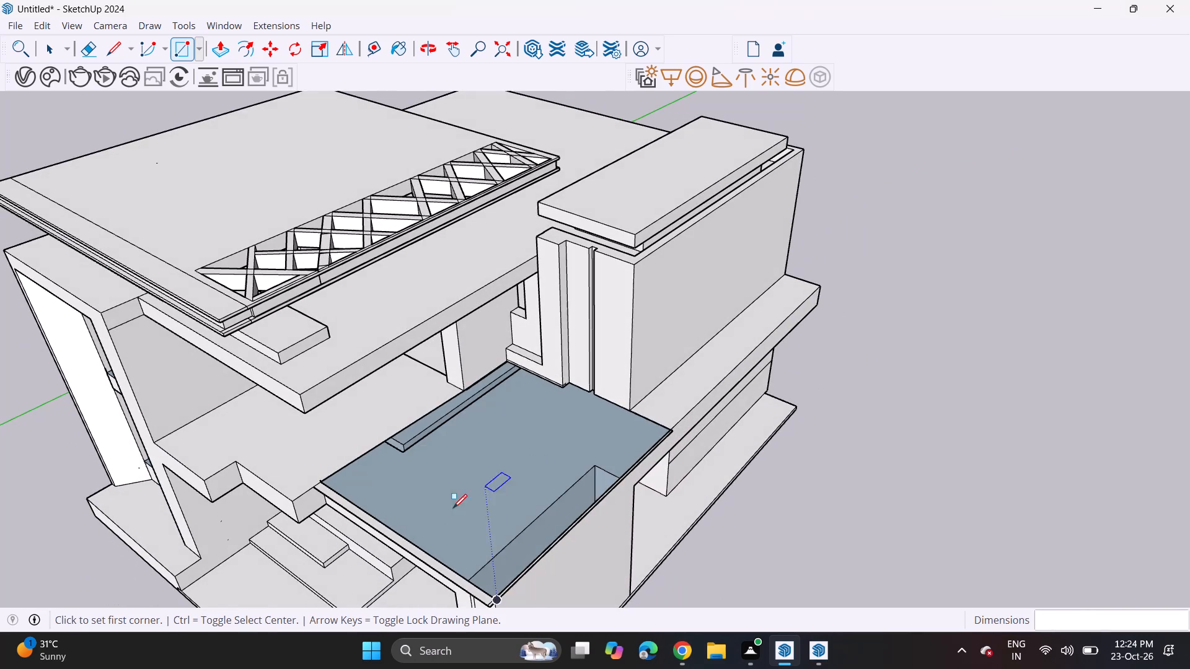
Cover the sunken balcony area above the carport with a corner-to-corner rectangle and erase the seam against the adjoining floor.
{"action": "scroll", "coordinate": [445, 510], "scroll_direction": "up", "scroll_amount": 2}
{"action": "left_click", "coordinate": [295, 478]}
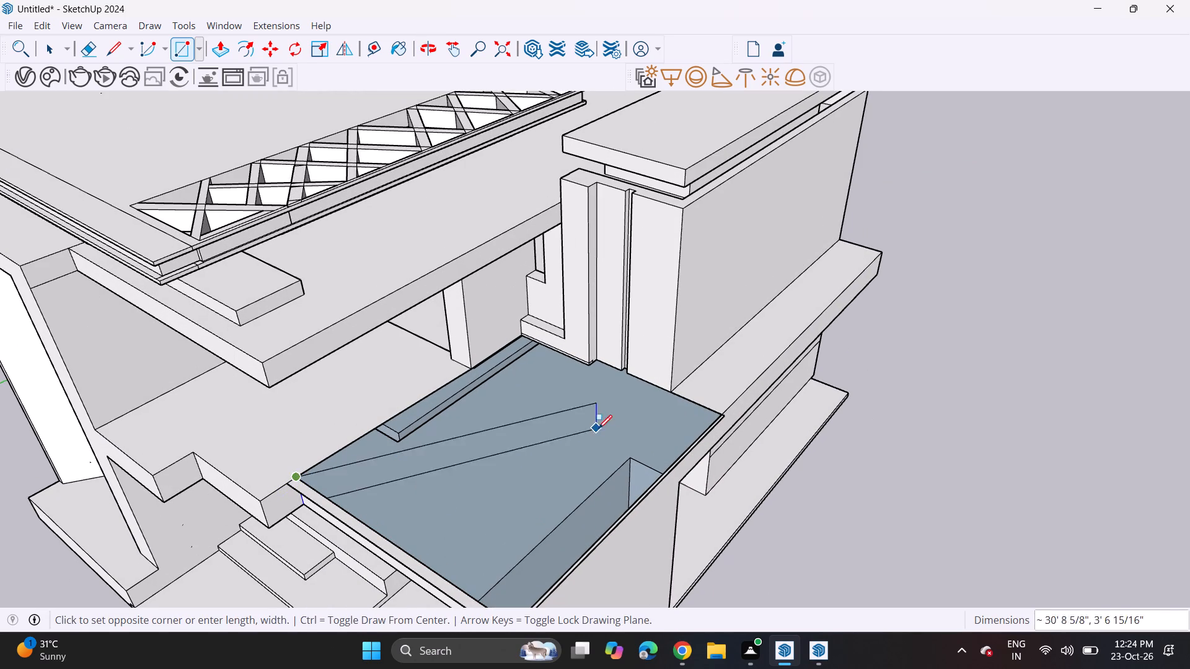
{"action": "left_click", "coordinate": [721, 417]}
{"action": "scroll", "coordinate": [514, 456], "scroll_direction": "up", "scroll_amount": 1}
{"action": "middle_click_drag", "start_coordinate": [514, 456], "coordinate": [691, 384]}
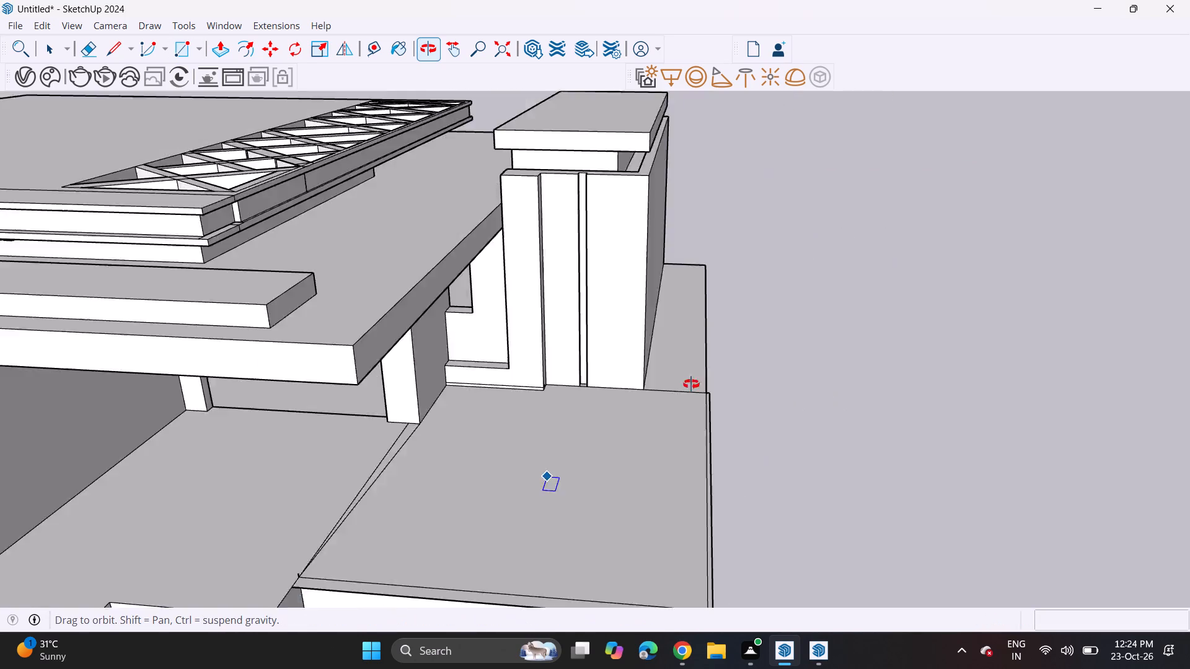
{"action": "middle_click_drag", "start_coordinate": [691, 384], "coordinate": [759, 359]}
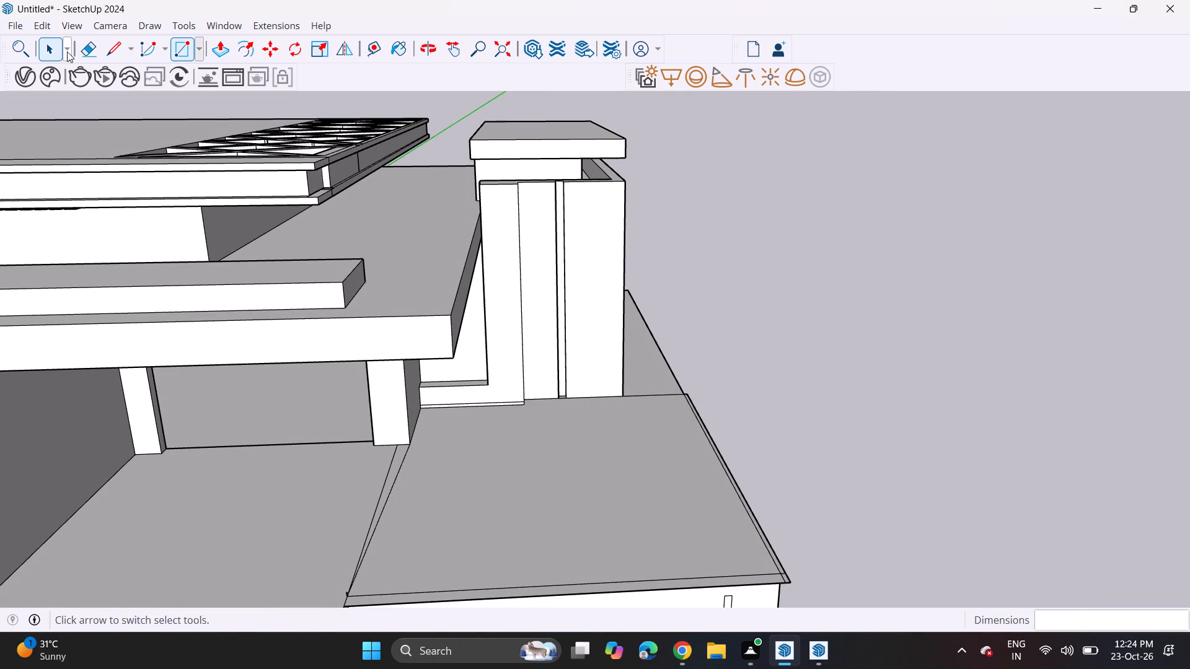
{"action": "left_click", "coordinate": [95, 48]}
{"action": "left_click_drag", "start_coordinate": [383, 467], "coordinate": [405, 485]}
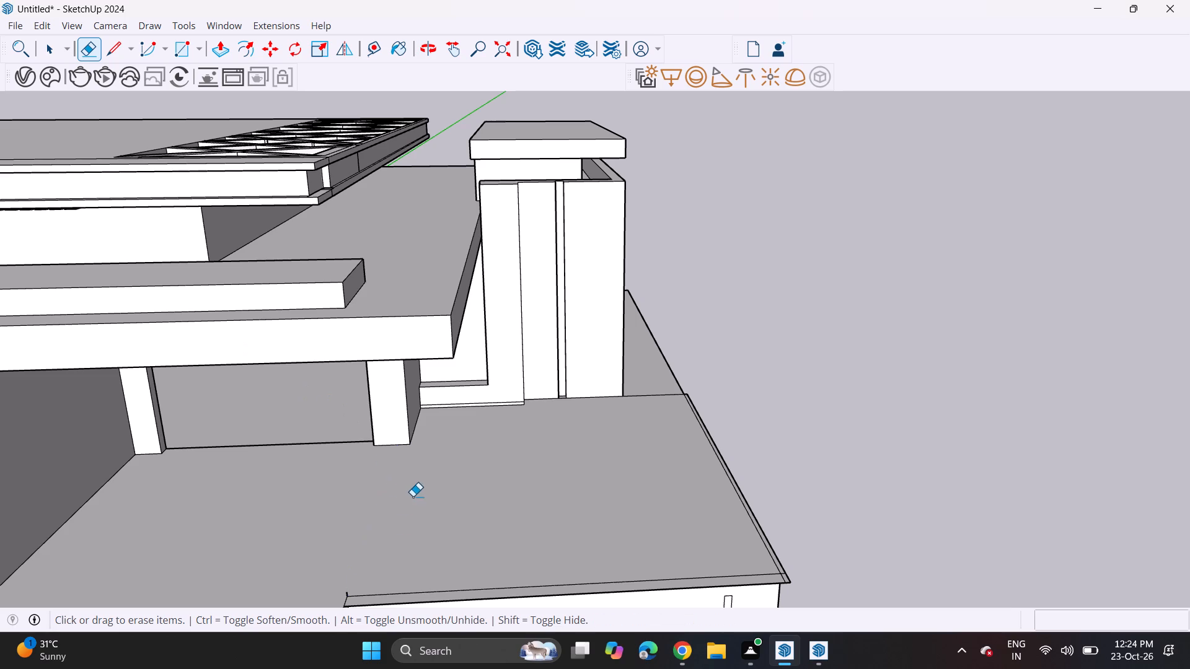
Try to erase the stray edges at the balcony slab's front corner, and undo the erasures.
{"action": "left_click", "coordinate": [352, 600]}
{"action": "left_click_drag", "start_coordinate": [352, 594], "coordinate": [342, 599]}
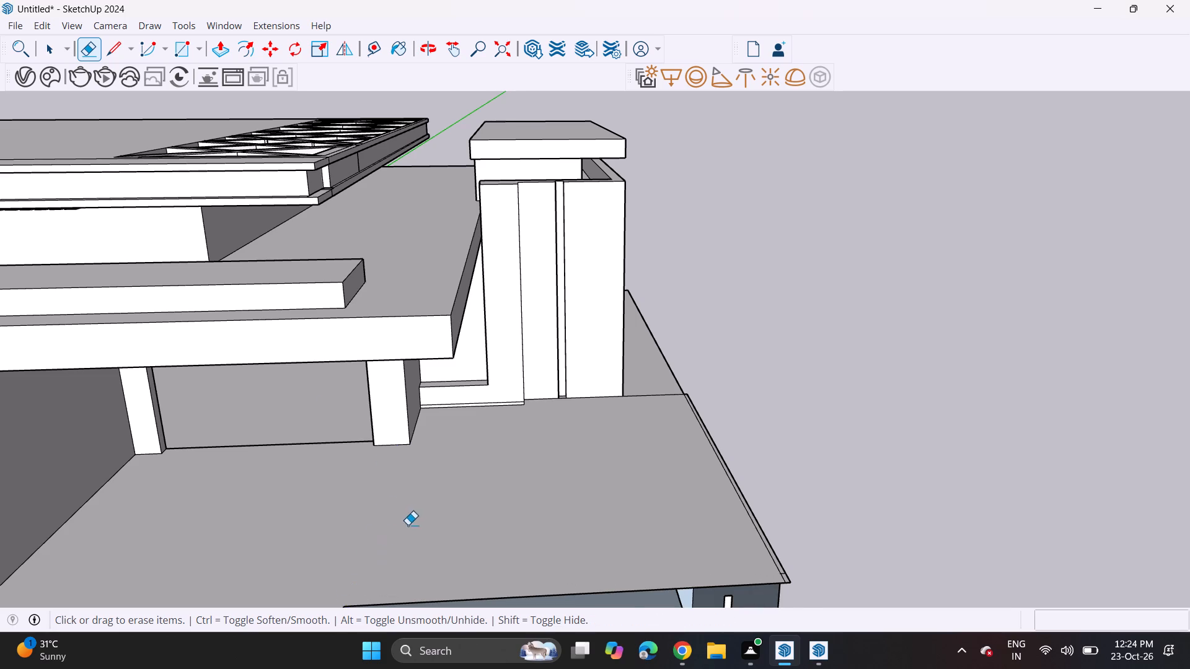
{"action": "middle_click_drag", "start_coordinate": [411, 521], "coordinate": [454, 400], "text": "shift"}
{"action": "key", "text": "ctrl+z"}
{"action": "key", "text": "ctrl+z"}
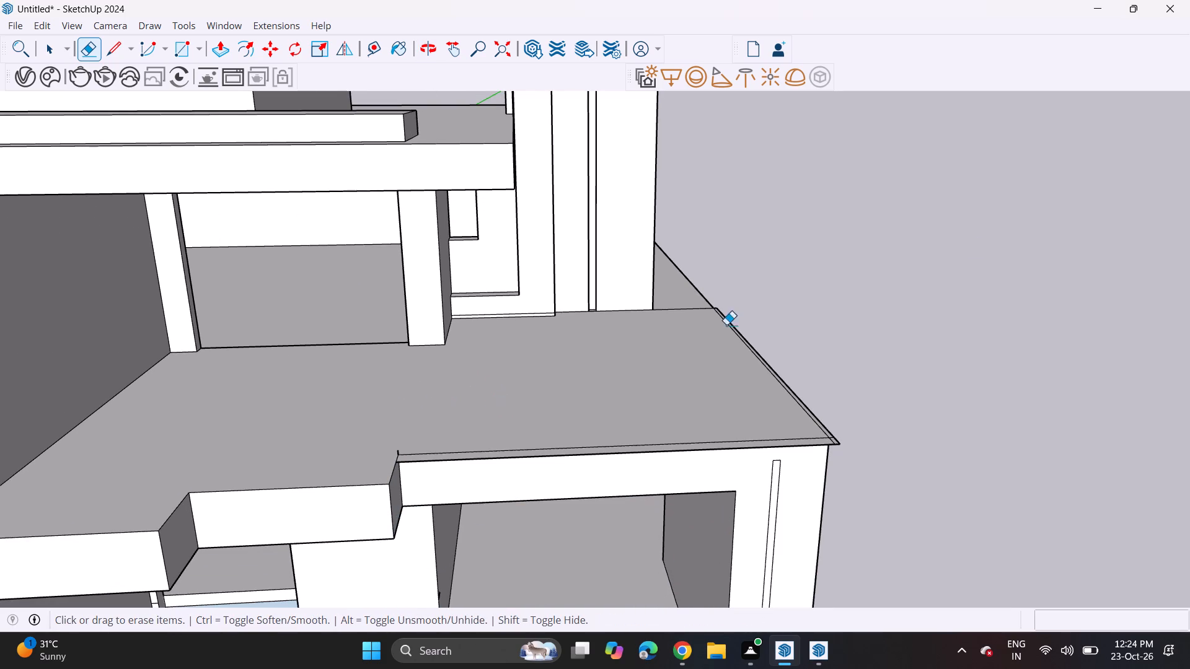
Erase the dividing edge at the rear of the balcony floor, beside the foot of the rear block.
{"action": "middle_click_drag", "start_coordinate": [743, 380], "coordinate": [695, 383]}
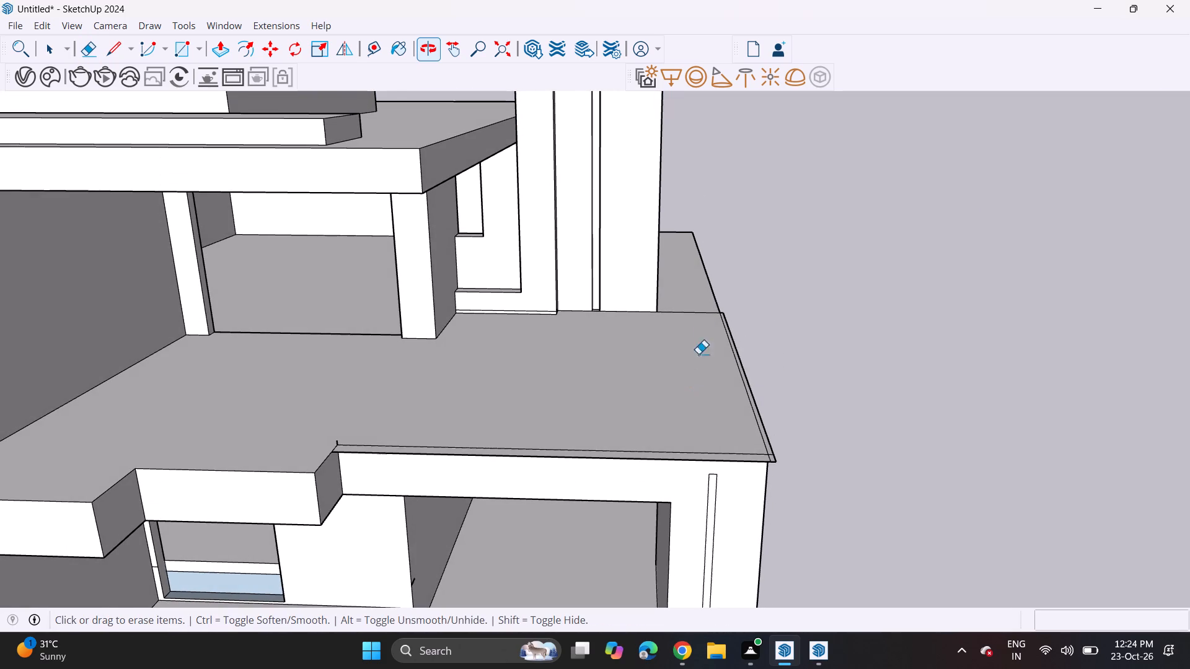
{"action": "left_click_drag", "start_coordinate": [699, 324], "coordinate": [691, 308]}
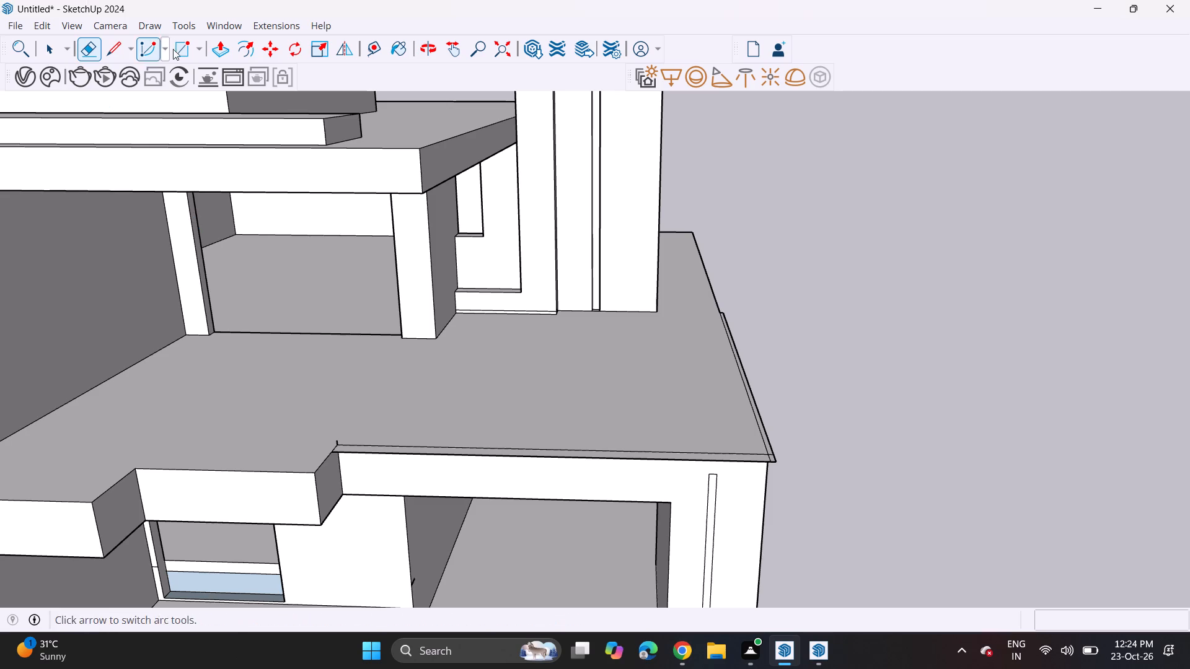
Push/Pull the narrow strips along the balcony slab's front edge, corner and outer side edge to form a thin lip.
{"action": "left_click", "coordinate": [226, 55]}
{"action": "scroll", "coordinate": [354, 382], "scroll_direction": "up", "scroll_amount": 4}
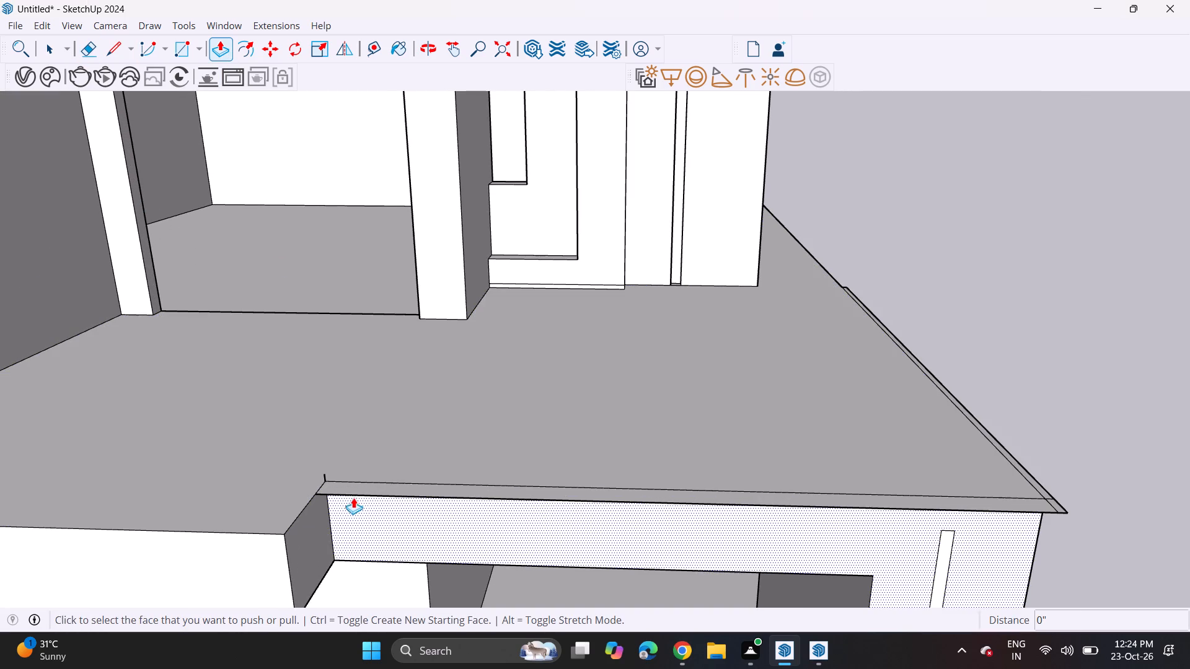
{"action": "left_click", "coordinate": [355, 491]}
{"action": "left_click", "coordinate": [356, 484]}
{"action": "middle_click_drag", "start_coordinate": [852, 398], "coordinate": [705, 372]}
{"action": "double_click", "coordinate": [735, 507]}
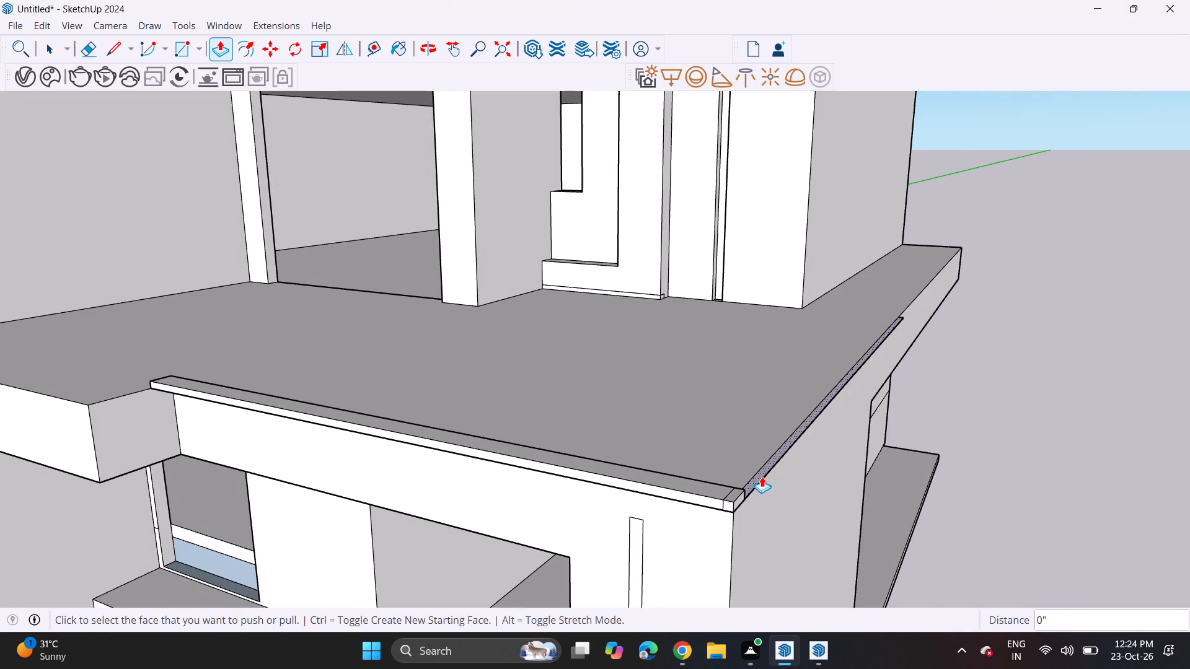
{"action": "double_click", "coordinate": [762, 476]}
Push/Pull the underside of the lip along the front edge above the carport by 1' 9/16" as a new face.
{"action": "scroll", "coordinate": [699, 458], "scroll_direction": "down", "scroll_amount": 6}
{"action": "middle_click_drag", "start_coordinate": [637, 473], "coordinate": [874, 307]}
{"action": "scroll", "coordinate": [875, 310], "scroll_direction": "up", "scroll_amount": 1}
{"action": "scroll", "coordinate": [858, 327], "scroll_direction": "down", "scroll_amount": 6}
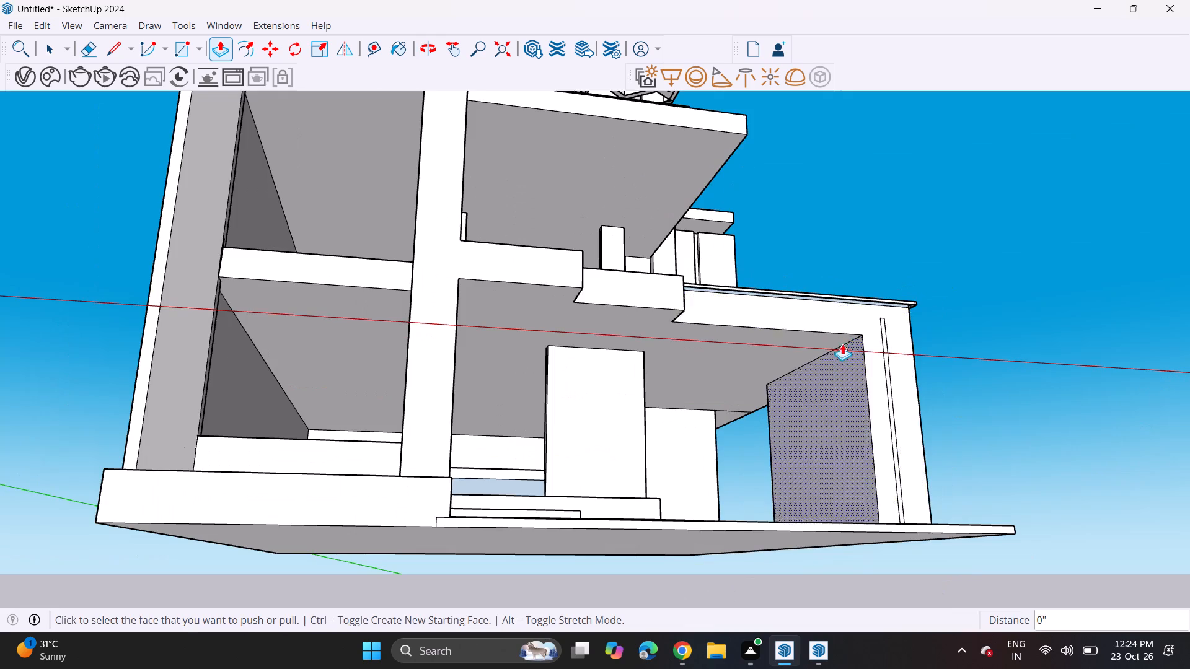
{"action": "middle_click_drag", "start_coordinate": [832, 334], "coordinate": [723, 414]}
{"action": "scroll", "coordinate": [734, 372], "scroll_direction": "up", "scroll_amount": 6}
{"action": "middle_click_drag", "start_coordinate": [737, 331], "coordinate": [745, 245]}
{"action": "scroll", "coordinate": [754, 204], "scroll_direction": "up", "scroll_amount": 9}
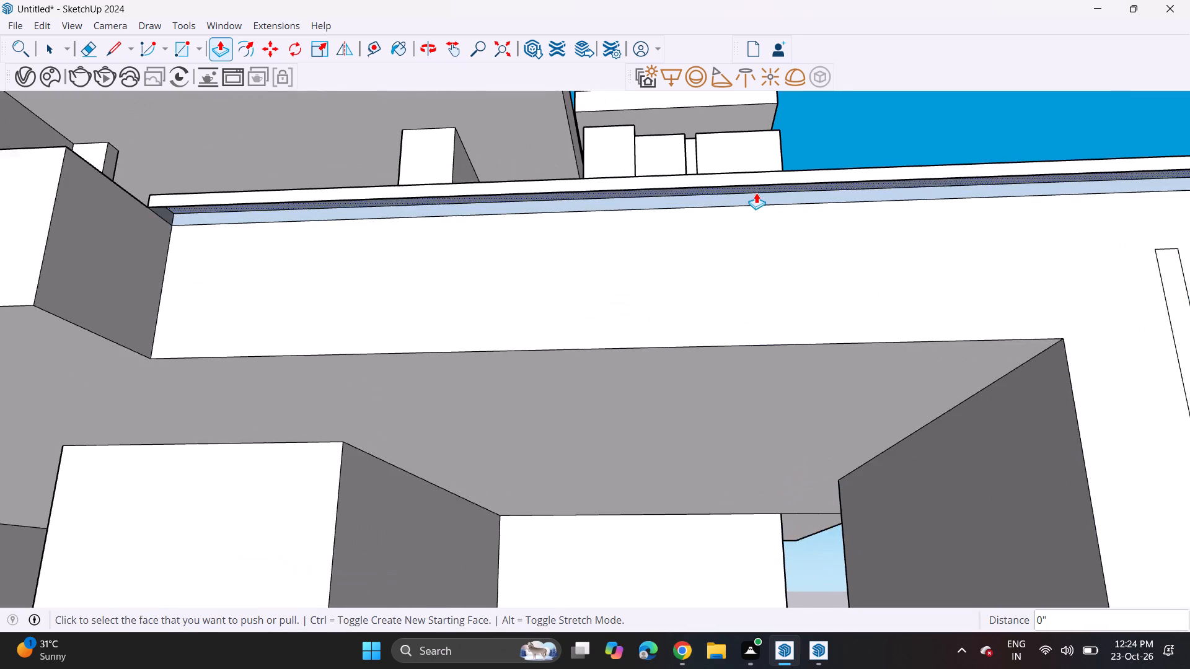
{"action": "left_click", "coordinate": [746, 198]}
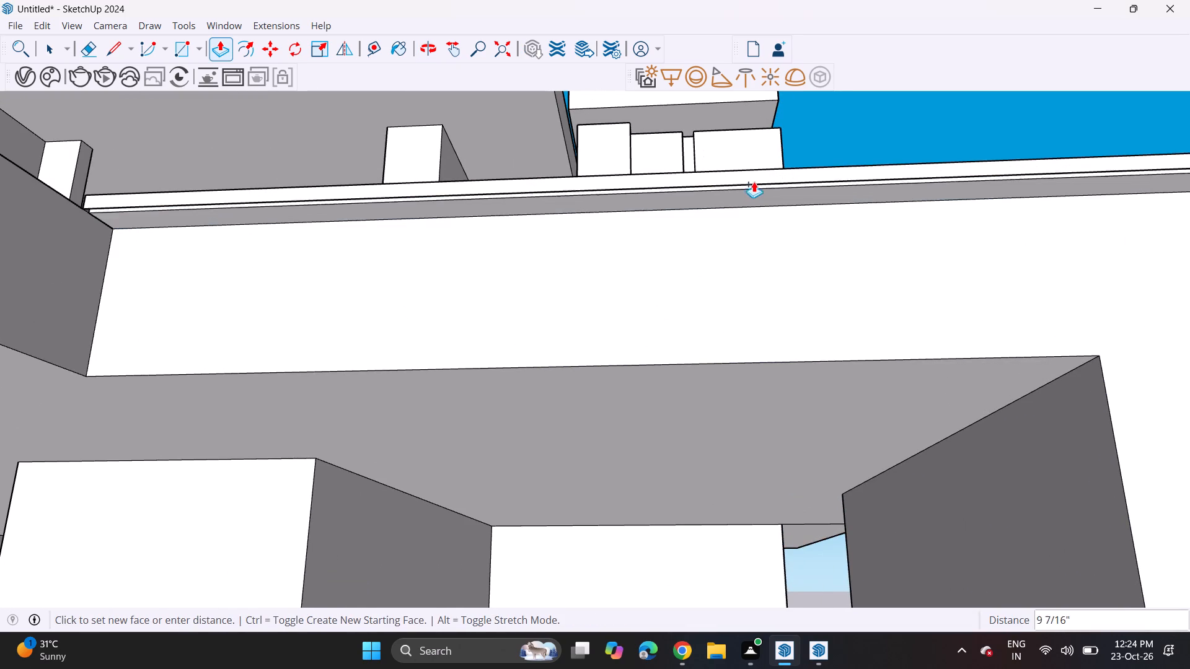
{"action": "left_click", "coordinate": [760, 172]}
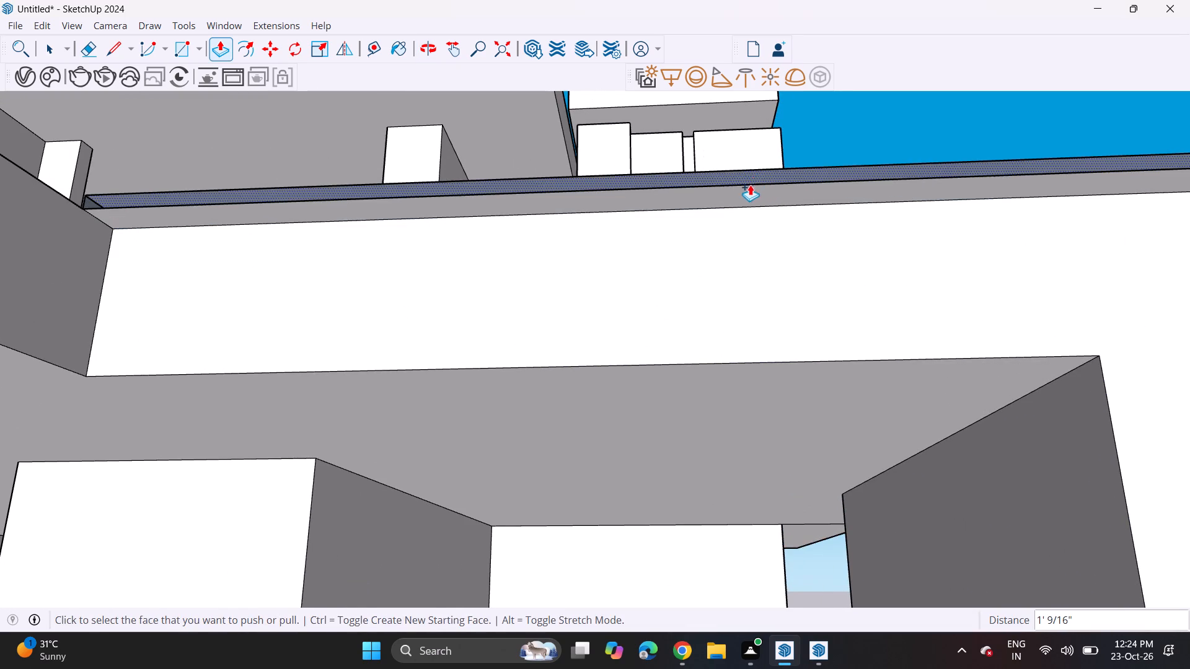
Push/Pull the front lip's underside by 4 1/16" and by 4 5/16" to close the open gap above the carport's front band.
{"action": "middle_click_drag", "start_coordinate": [750, 185], "coordinate": [750, 208]}
{"action": "scroll", "coordinate": [752, 186], "scroll_direction": "up", "scroll_amount": 4}
{"action": "left_click", "coordinate": [754, 185]}
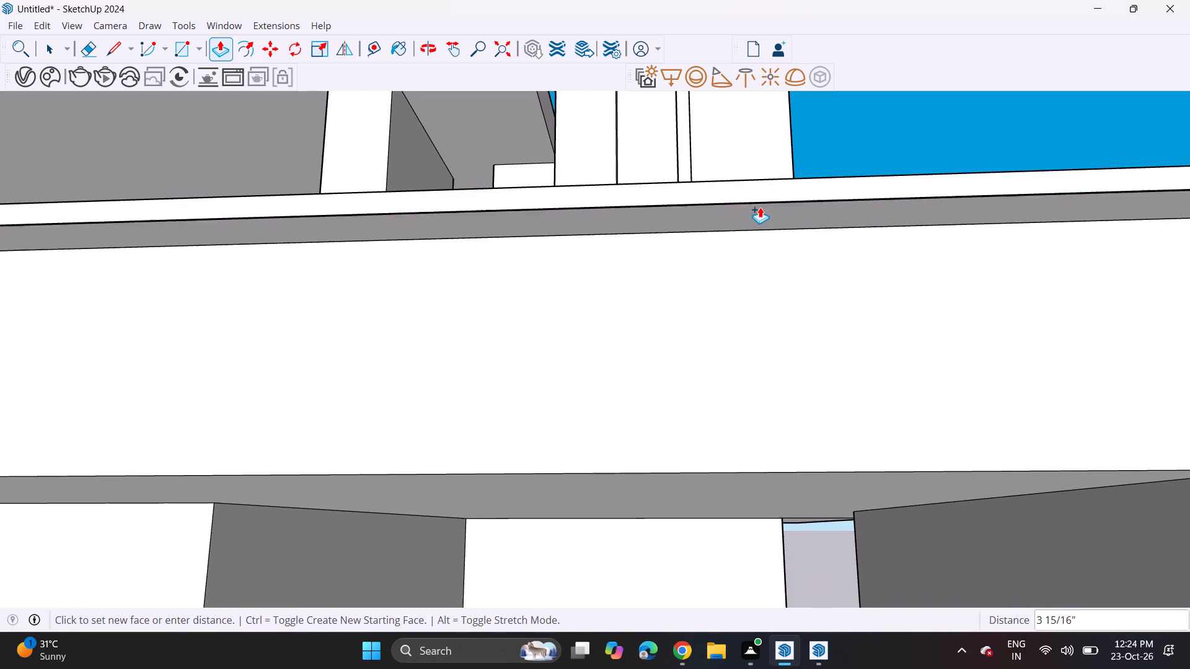
{"action": "left_click", "coordinate": [762, 207]}
{"action": "scroll", "coordinate": [749, 160], "scroll_direction": "up", "scroll_amount": 1}
{"action": "middle_click_drag", "start_coordinate": [749, 144], "coordinate": [749, 134]}
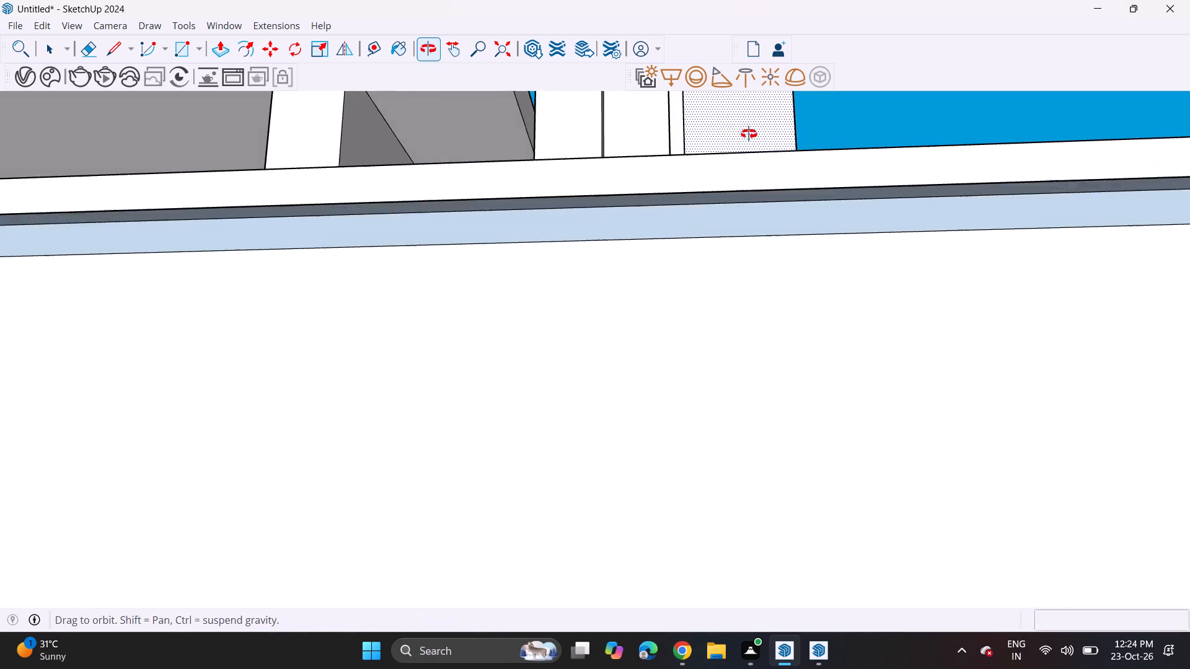
{"action": "middle_click_drag", "start_coordinate": [749, 134], "coordinate": [750, 124]}
{"action": "scroll", "coordinate": [757, 143], "scroll_direction": "down", "scroll_amount": 4}
{"action": "middle_click_drag", "start_coordinate": [761, 140], "coordinate": [749, 280]}
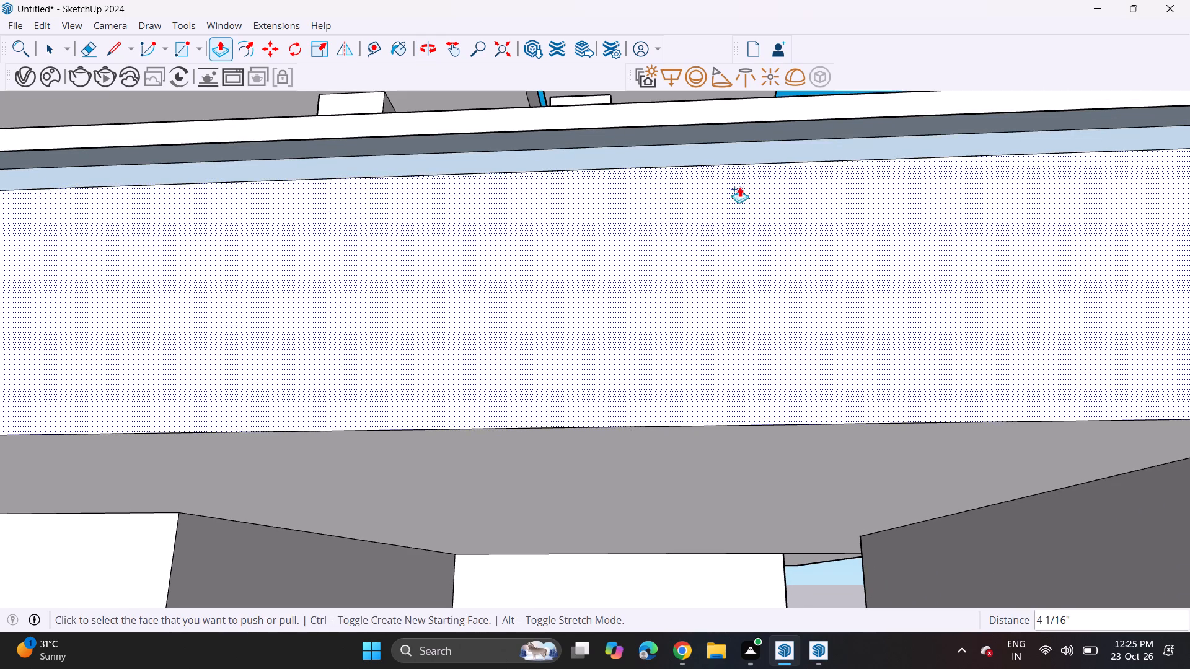
{"action": "left_click", "coordinate": [741, 134]}
{"action": "left_click", "coordinate": [741, 158]}
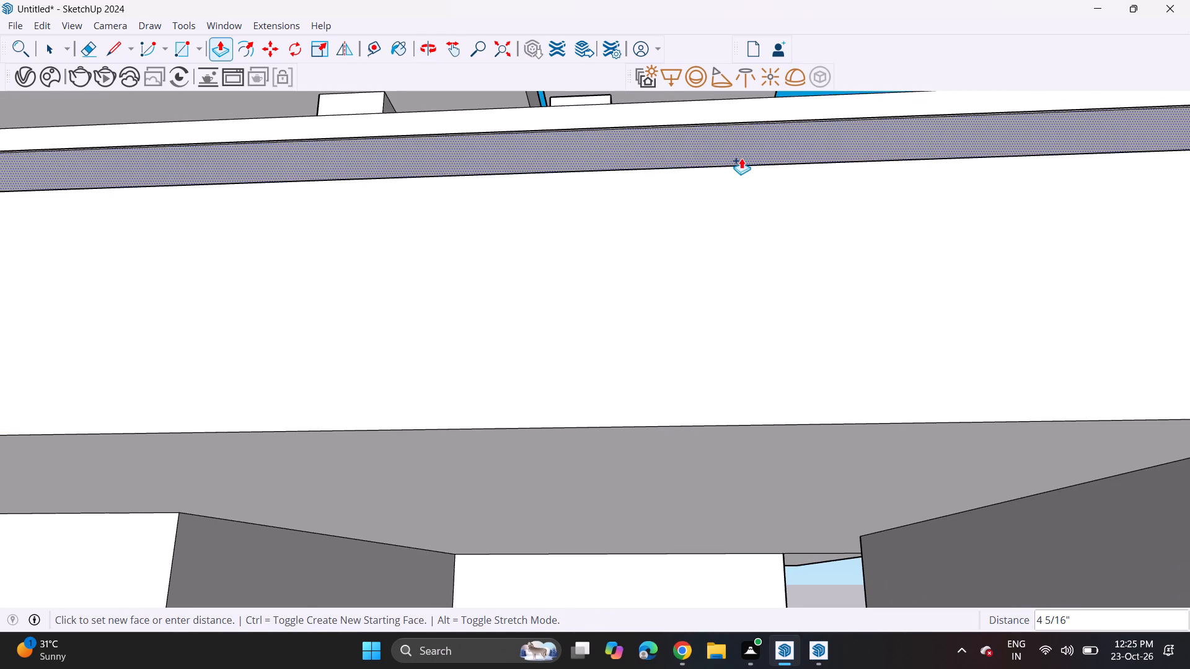
Examine the whole front elevation from a distance and from below, including the lip above the carport.
{"action": "scroll", "coordinate": [723, 180], "scroll_direction": "down", "scroll_amount": 12}
{"action": "middle_click_drag", "start_coordinate": [687, 230], "coordinate": [702, 323]}
{"action": "scroll", "coordinate": [689, 301], "scroll_direction": "down", "scroll_amount": 14}
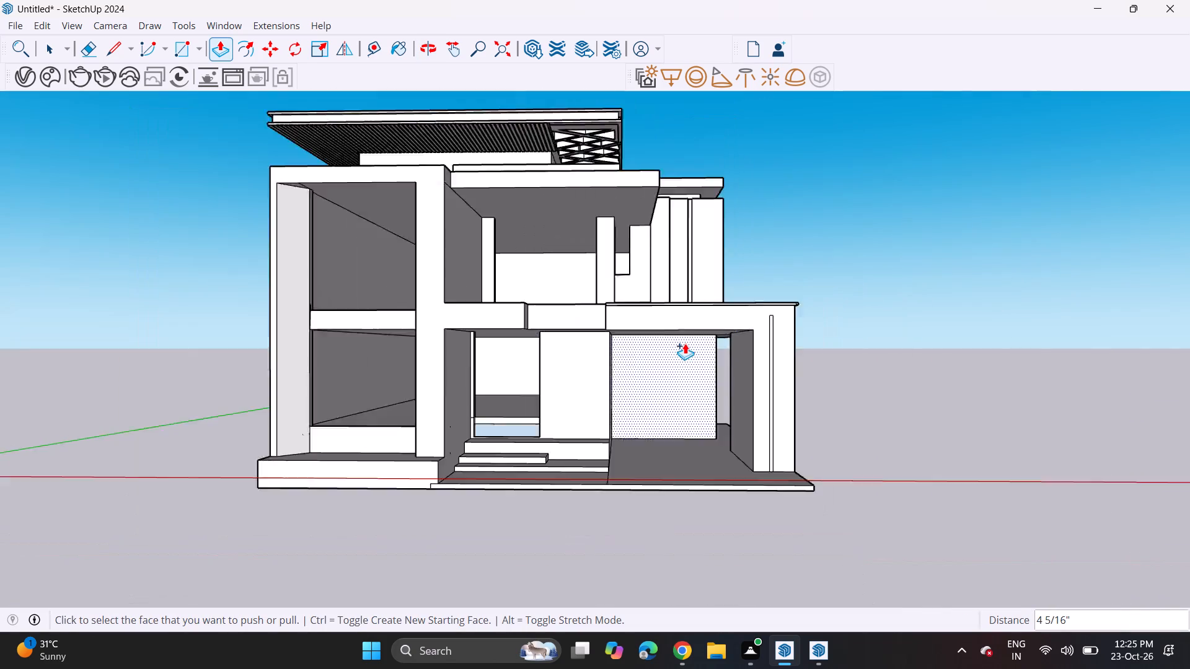
{"action": "scroll", "coordinate": [685, 343], "scroll_direction": "down", "scroll_amount": 8}
{"action": "middle_click_drag", "start_coordinate": [662, 365], "coordinate": [784, 352], "text": "shift"}
{"action": "scroll", "coordinate": [766, 331], "scroll_direction": "up", "scroll_amount": 1}
{"action": "middle_click_drag", "start_coordinate": [754, 308], "coordinate": [645, 328], "text": "shift"}
{"action": "scroll", "coordinate": [650, 328], "scroll_direction": "up", "scroll_amount": 1}
{"action": "middle_click_drag", "start_coordinate": [651, 321], "coordinate": [671, 275]}
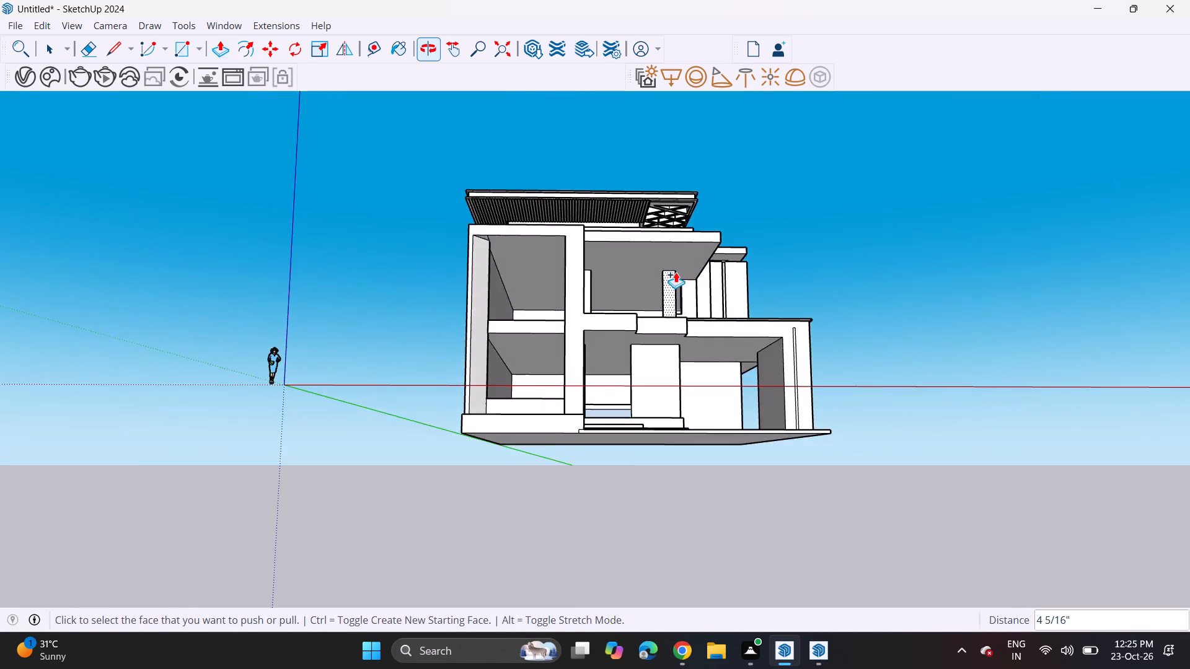
{"action": "scroll", "coordinate": [678, 276], "scroll_direction": "up", "scroll_amount": 3}
{"action": "middle_click_drag", "start_coordinate": [682, 291], "coordinate": [673, 295]}
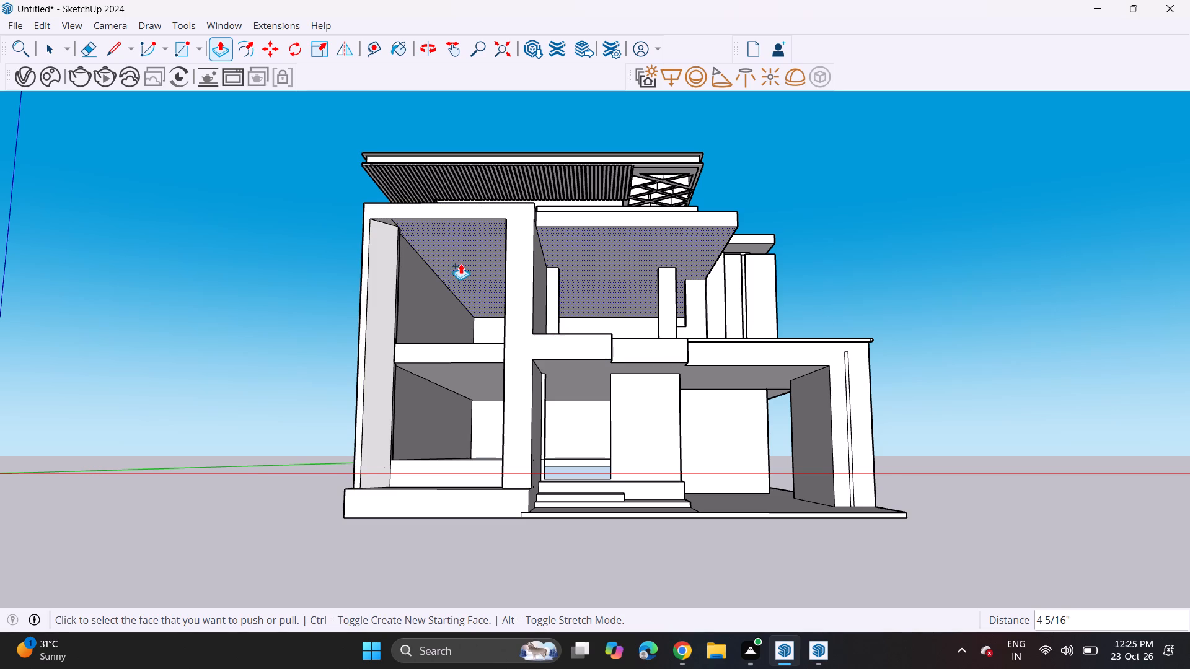
Draw a line about 16' 5 11/16" long across the tall front frame's upper soffit and erase the short edge at its corner.
{"action": "scroll", "coordinate": [410, 224], "scroll_direction": "up", "scroll_amount": 7}
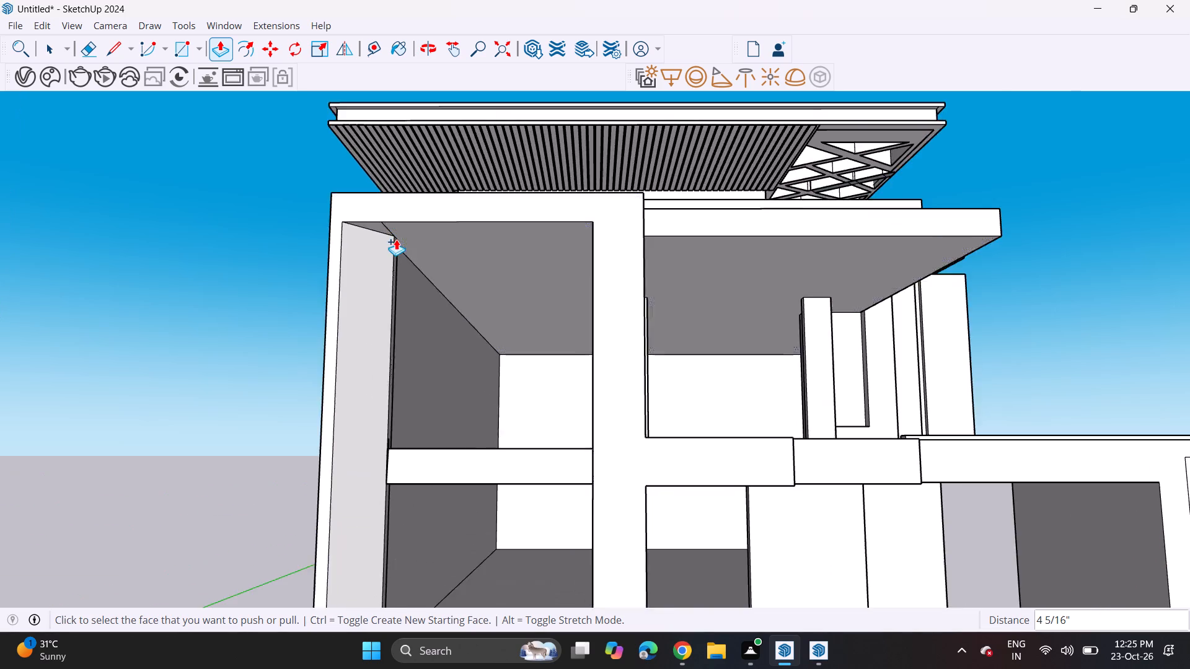
{"action": "scroll", "coordinate": [396, 239], "scroll_direction": "up", "scroll_amount": 1}
{"action": "middle_click_drag", "start_coordinate": [402, 255], "coordinate": [421, 248]}
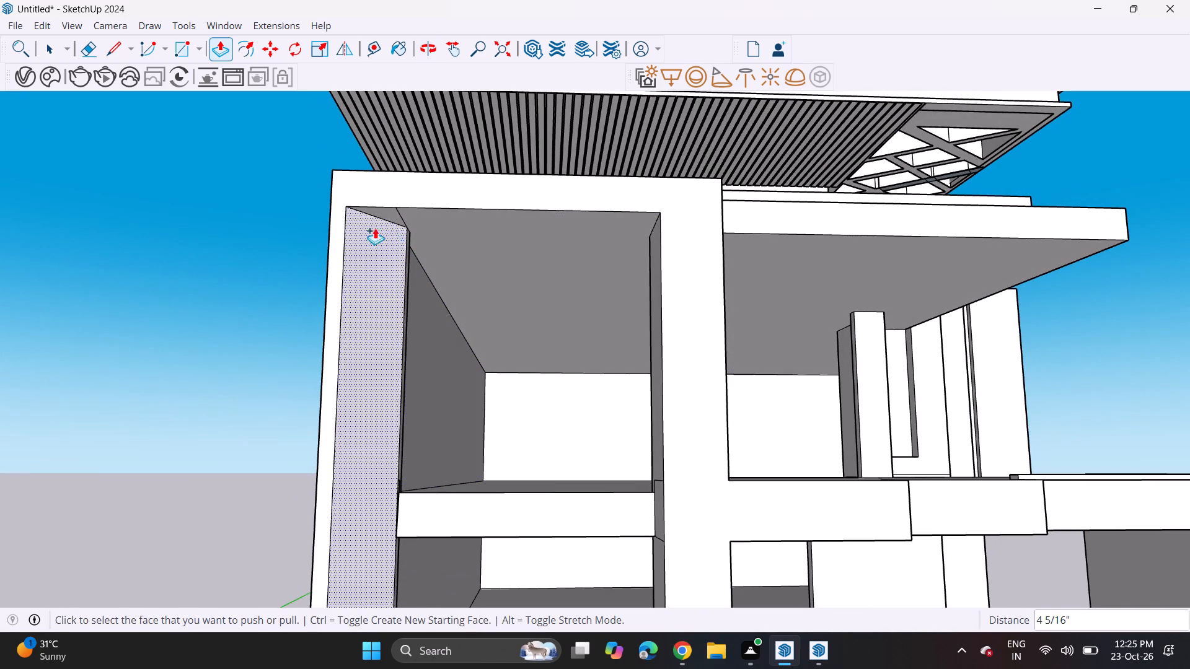
{"action": "left_click", "coordinate": [113, 57]}
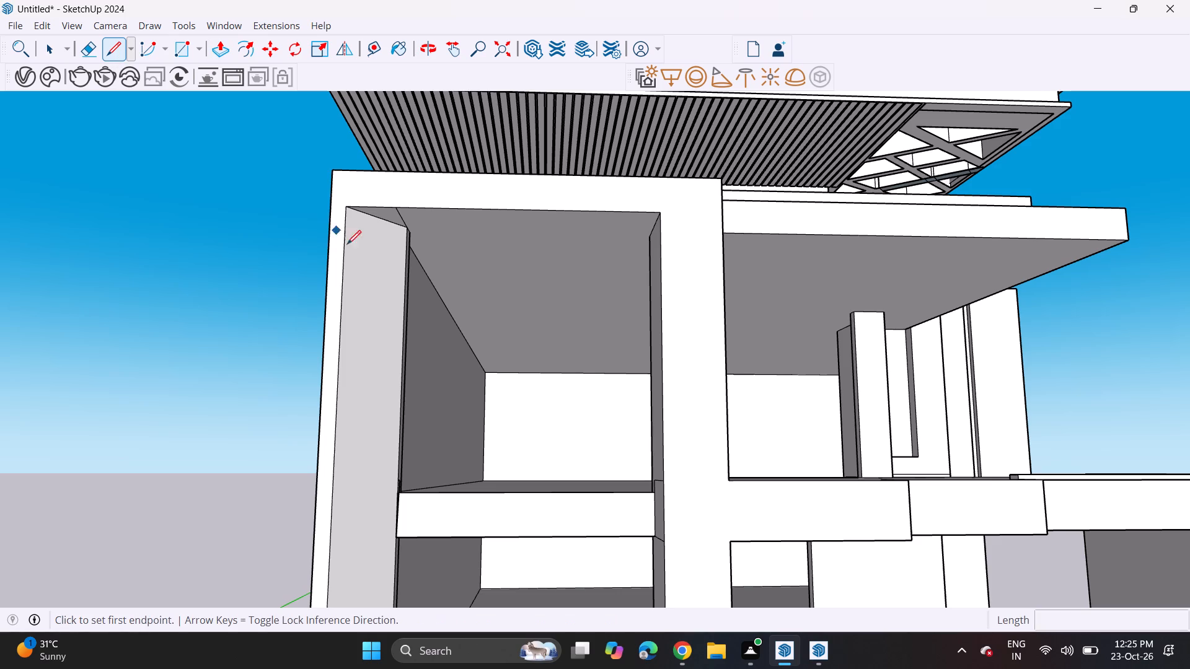
{"action": "left_click", "coordinate": [407, 226]}
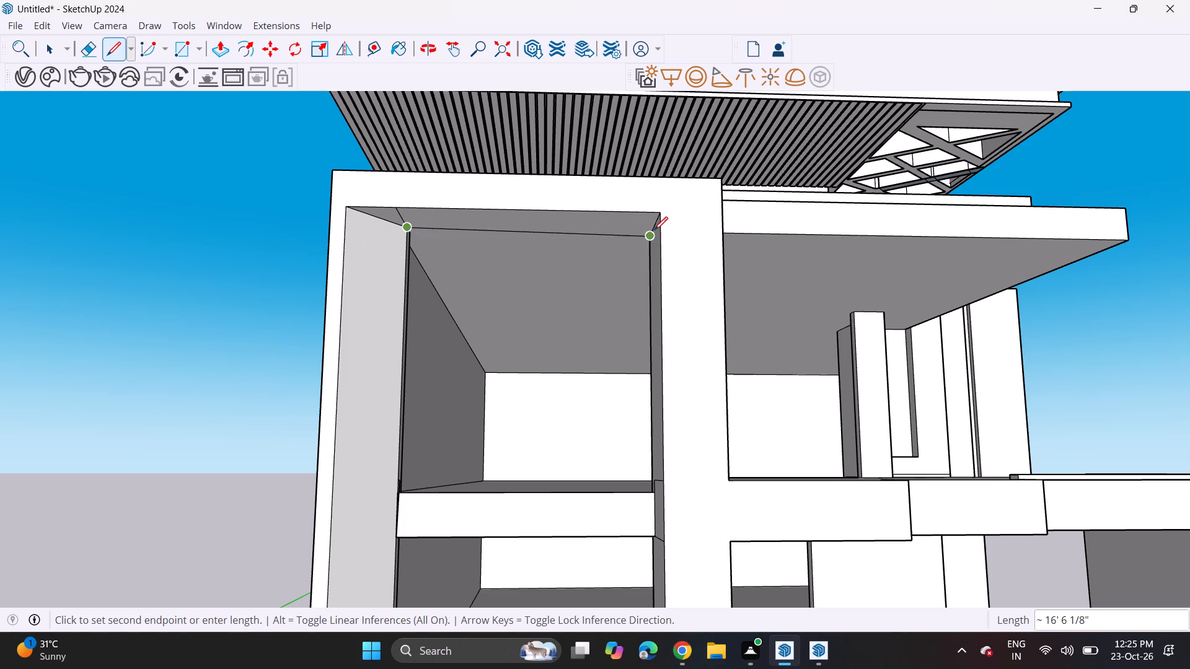
{"action": "left_click", "coordinate": [655, 225]}
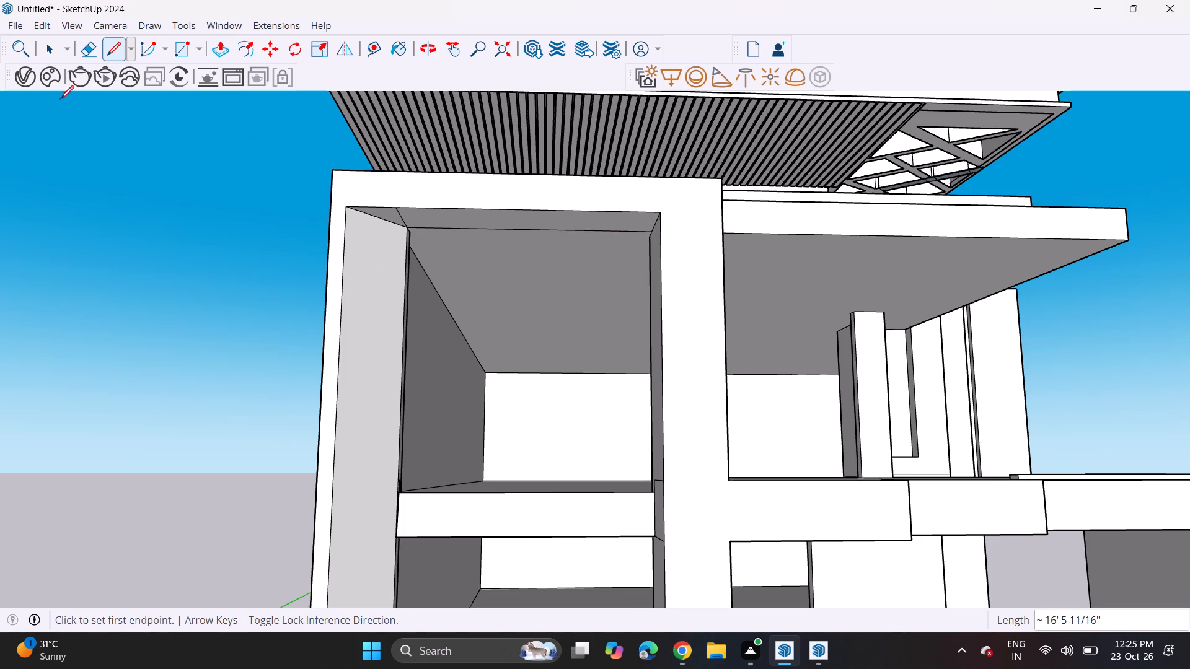
{"action": "left_click", "coordinate": [83, 49]}
{"action": "scroll", "coordinate": [334, 208], "scroll_direction": "up", "scroll_amount": 4}
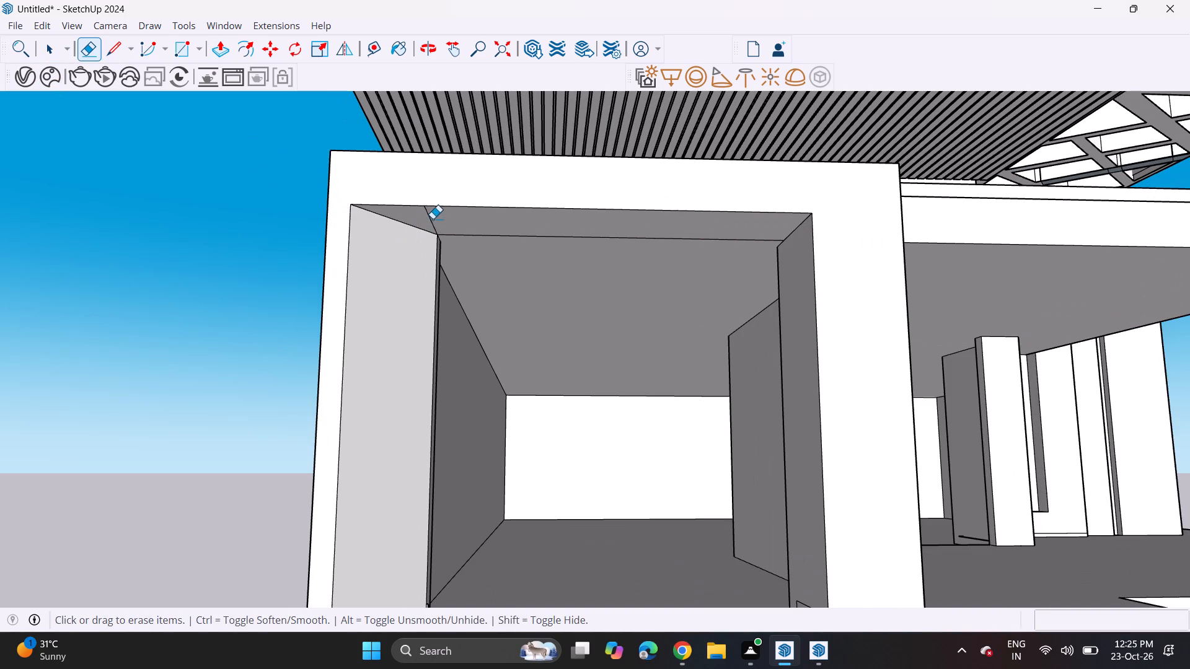
{"action": "left_click", "coordinate": [433, 219]}
Push/Pull the separated soffit strip under the front frame's top down 2' 3 1/16".
{"action": "left_click", "coordinate": [218, 56]}
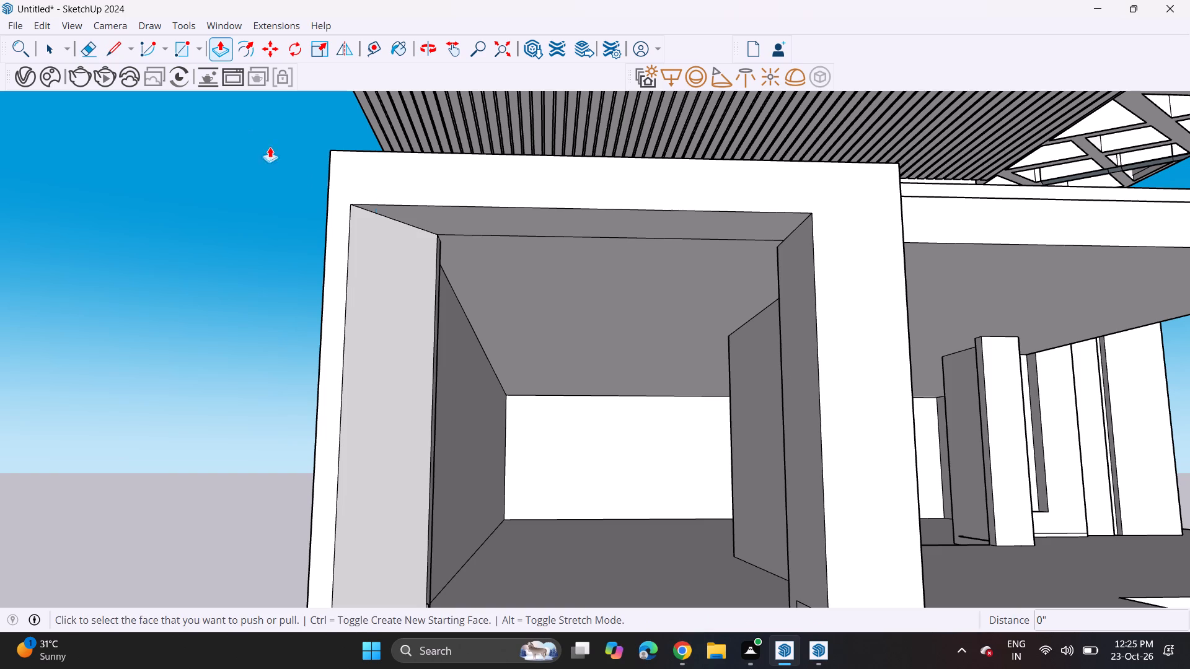
{"action": "left_click", "coordinate": [443, 214]}
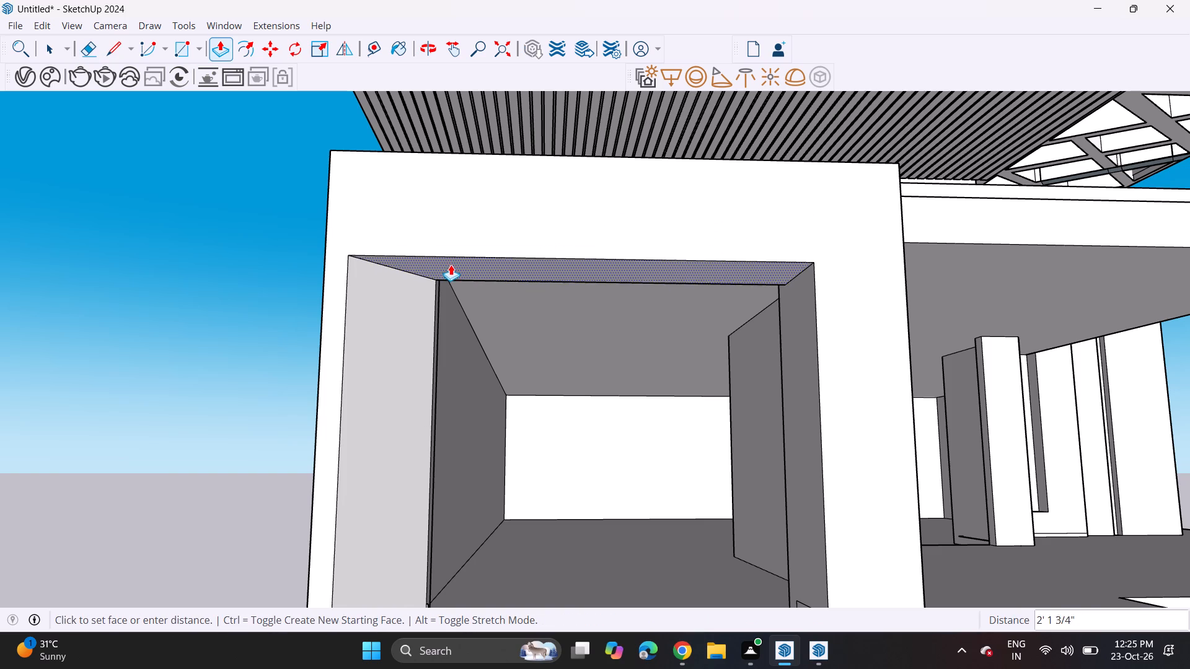
{"action": "left_click", "coordinate": [451, 265]}
Push/Pull the soffit under the tall front frame's top band up 1' 9 1/4".
{"action": "middle_click_drag", "start_coordinate": [418, 279], "coordinate": [415, 191]}
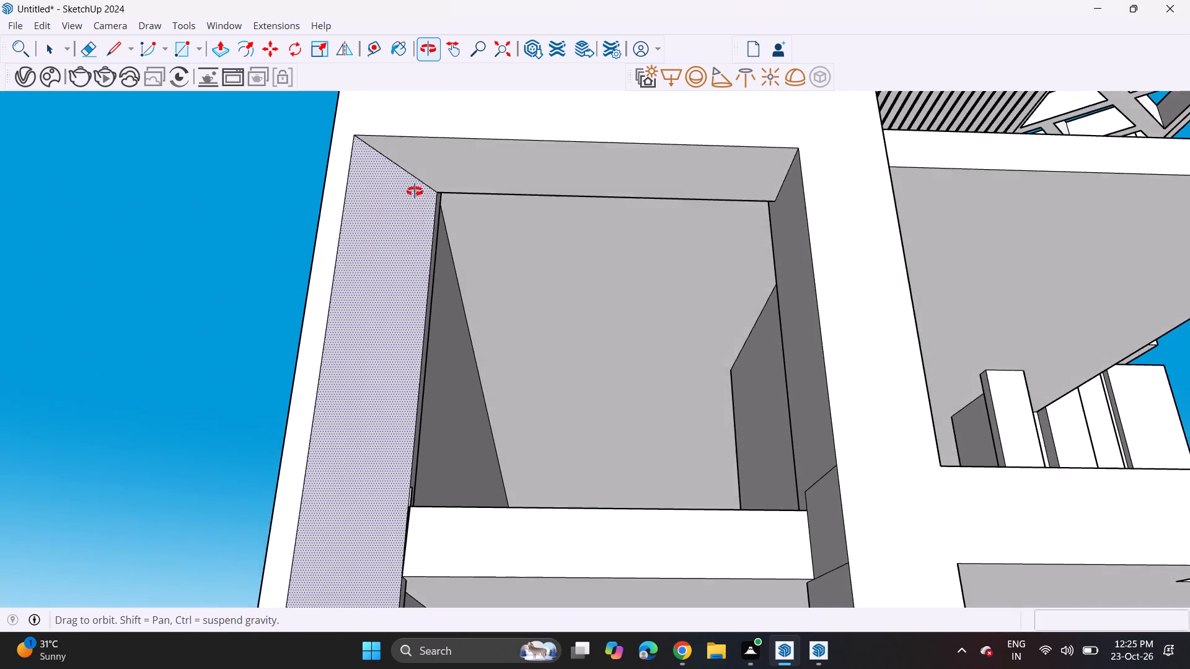
{"action": "middle_click_drag", "start_coordinate": [415, 191], "coordinate": [413, 190]}
{"action": "middle_click_drag", "start_coordinate": [411, 195], "coordinate": [401, 284], "text": "shift"}
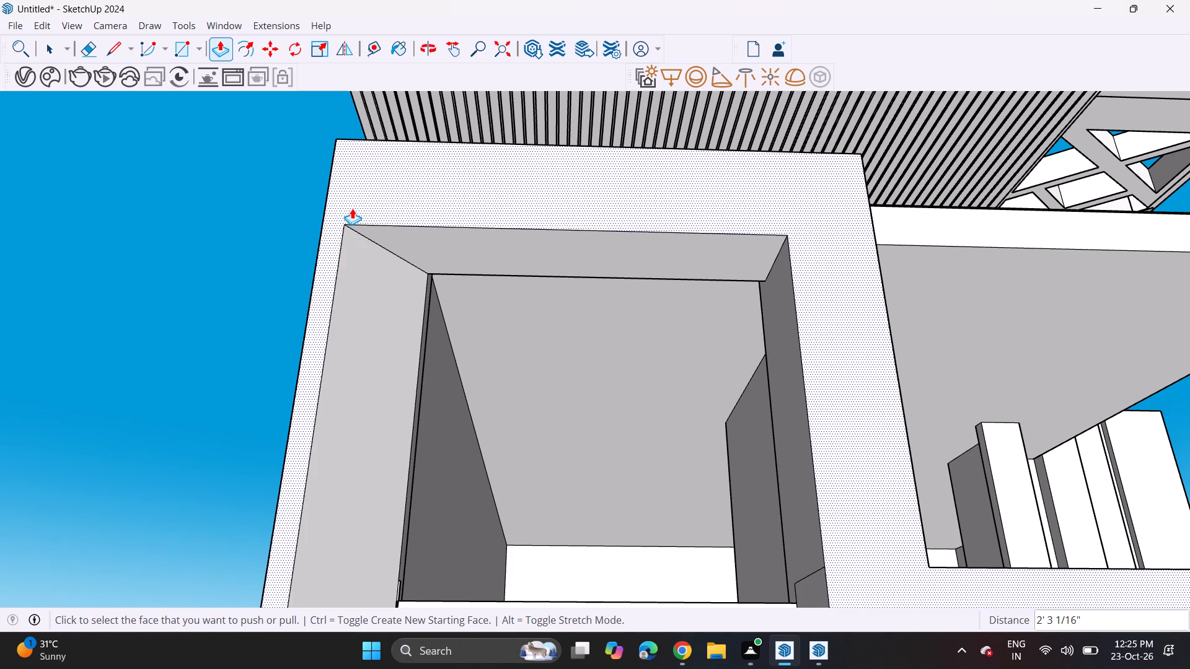
{"action": "left_click", "coordinate": [378, 235]}
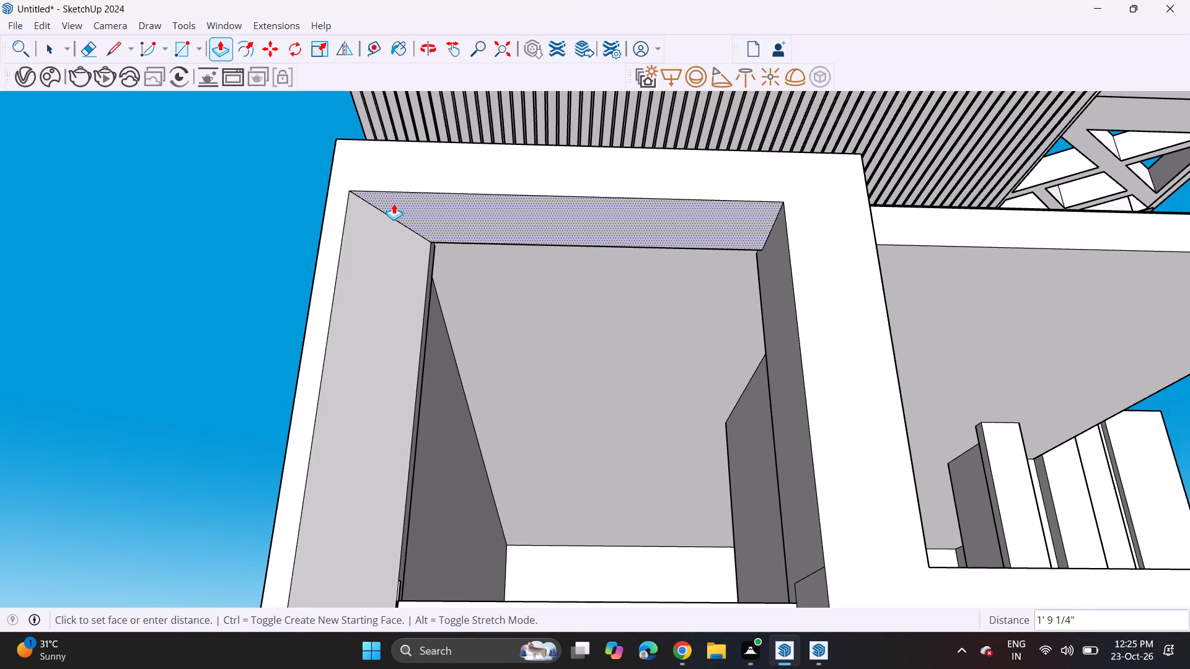
{"action": "left_click", "coordinate": [394, 203]}
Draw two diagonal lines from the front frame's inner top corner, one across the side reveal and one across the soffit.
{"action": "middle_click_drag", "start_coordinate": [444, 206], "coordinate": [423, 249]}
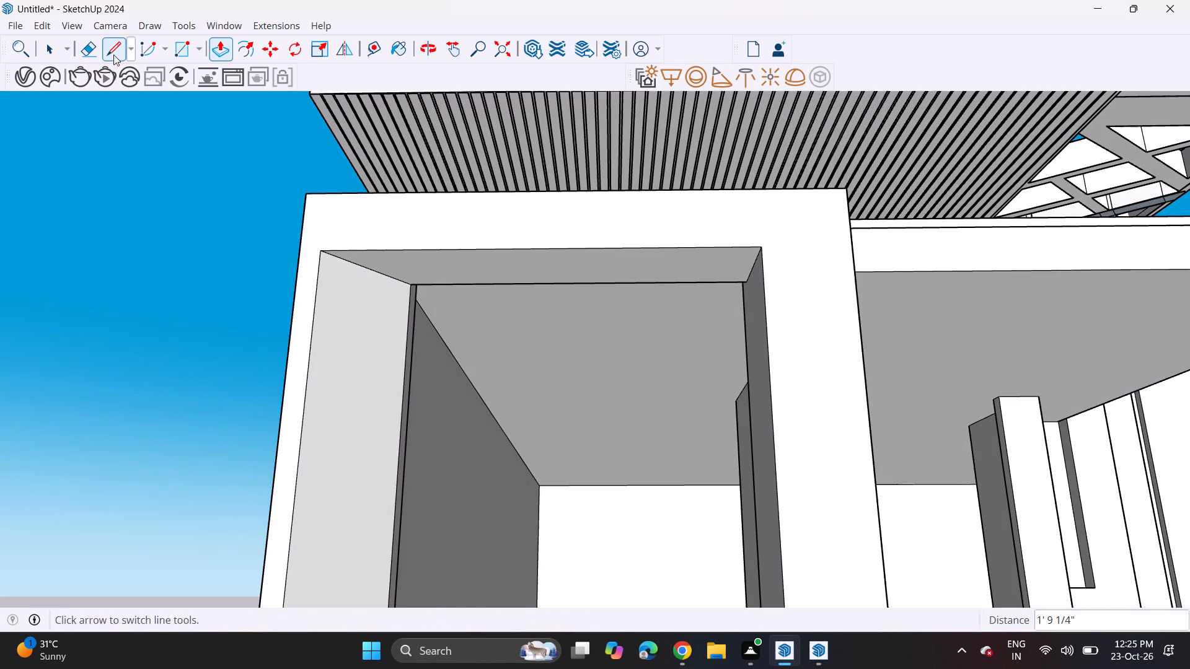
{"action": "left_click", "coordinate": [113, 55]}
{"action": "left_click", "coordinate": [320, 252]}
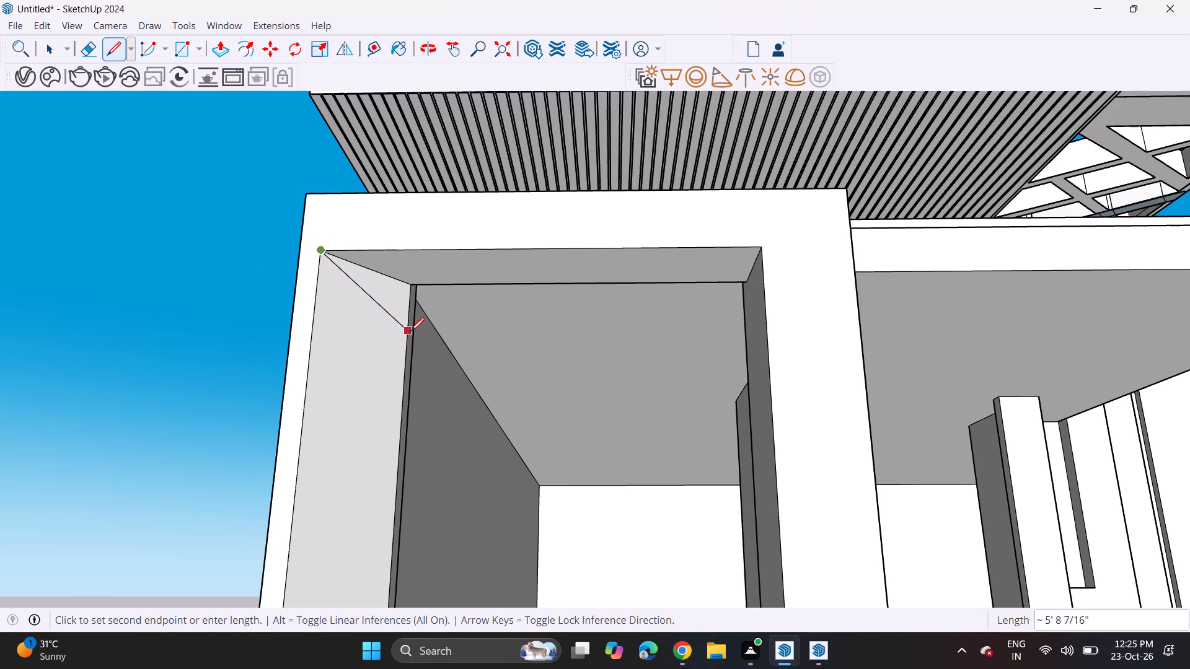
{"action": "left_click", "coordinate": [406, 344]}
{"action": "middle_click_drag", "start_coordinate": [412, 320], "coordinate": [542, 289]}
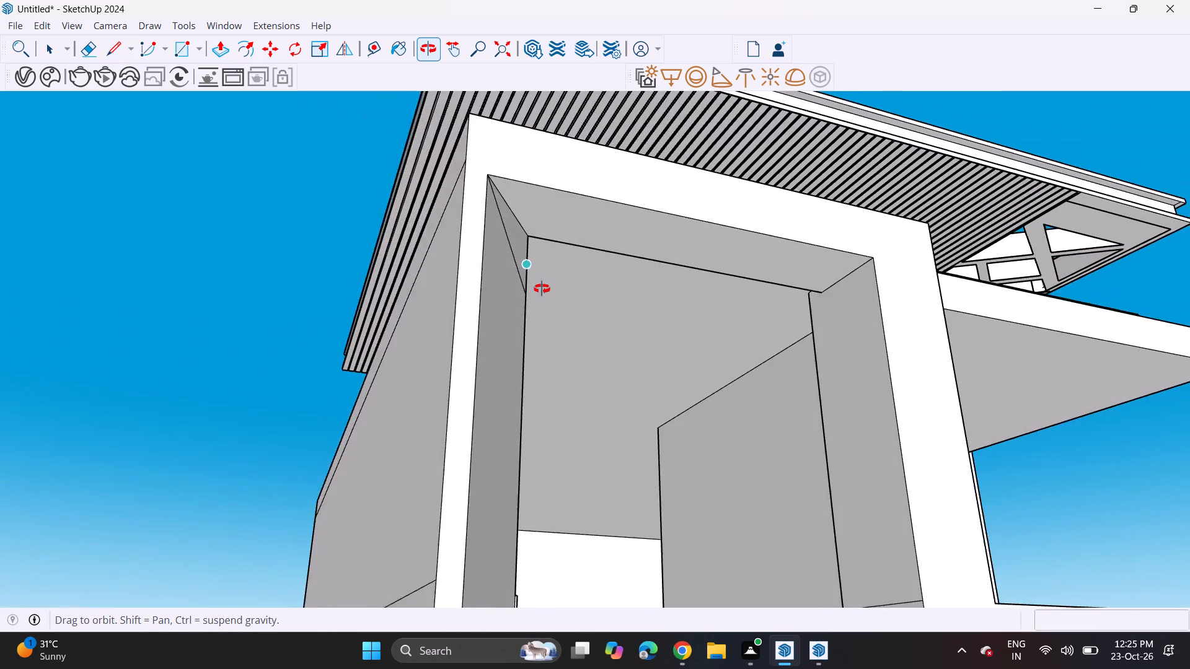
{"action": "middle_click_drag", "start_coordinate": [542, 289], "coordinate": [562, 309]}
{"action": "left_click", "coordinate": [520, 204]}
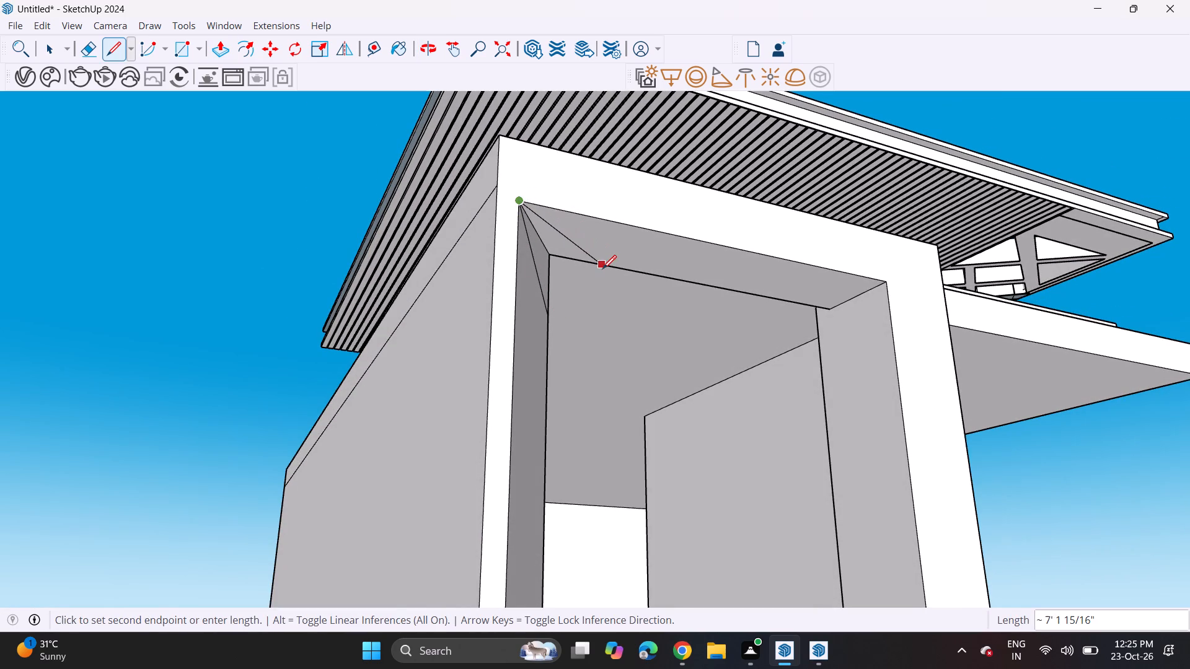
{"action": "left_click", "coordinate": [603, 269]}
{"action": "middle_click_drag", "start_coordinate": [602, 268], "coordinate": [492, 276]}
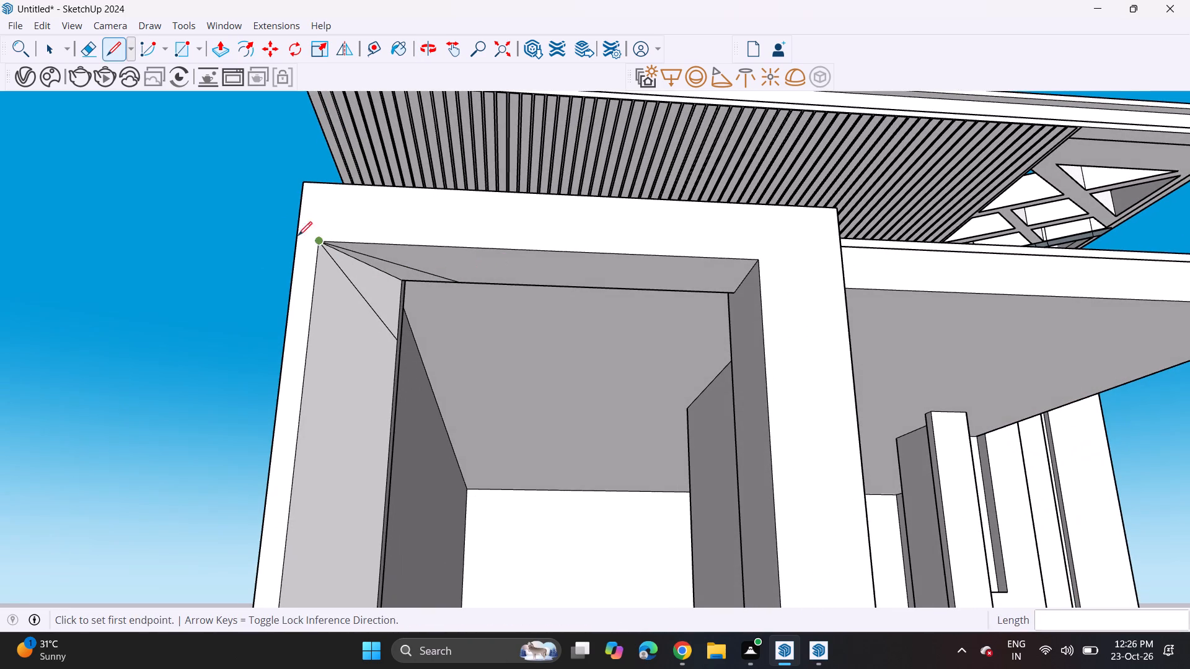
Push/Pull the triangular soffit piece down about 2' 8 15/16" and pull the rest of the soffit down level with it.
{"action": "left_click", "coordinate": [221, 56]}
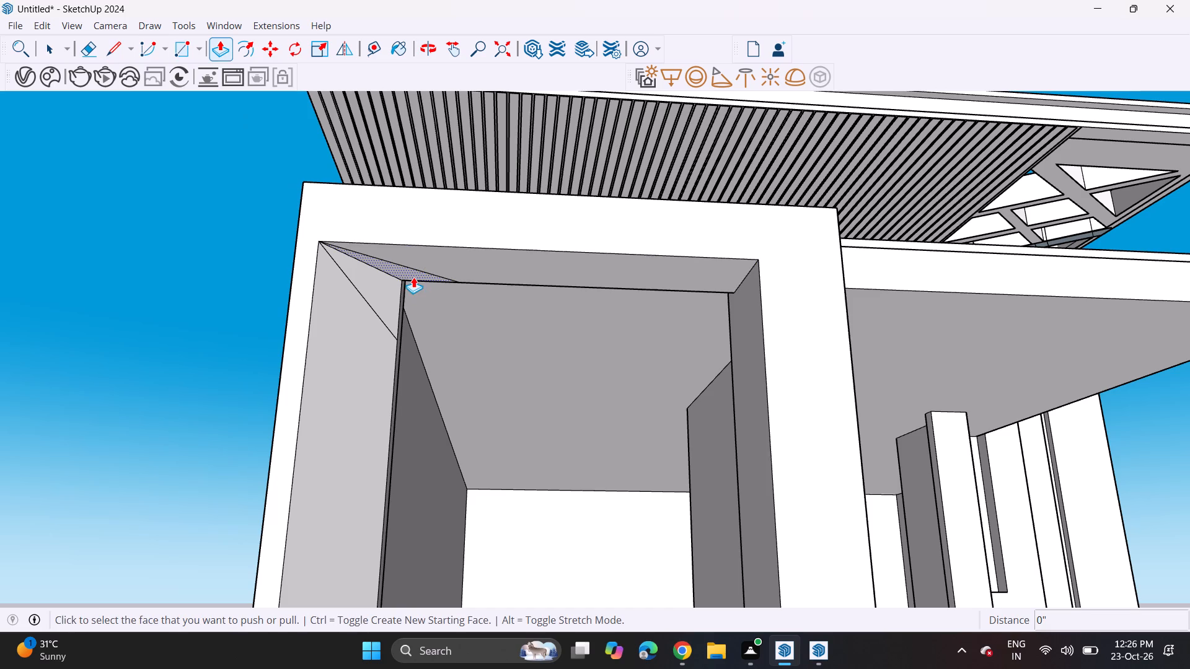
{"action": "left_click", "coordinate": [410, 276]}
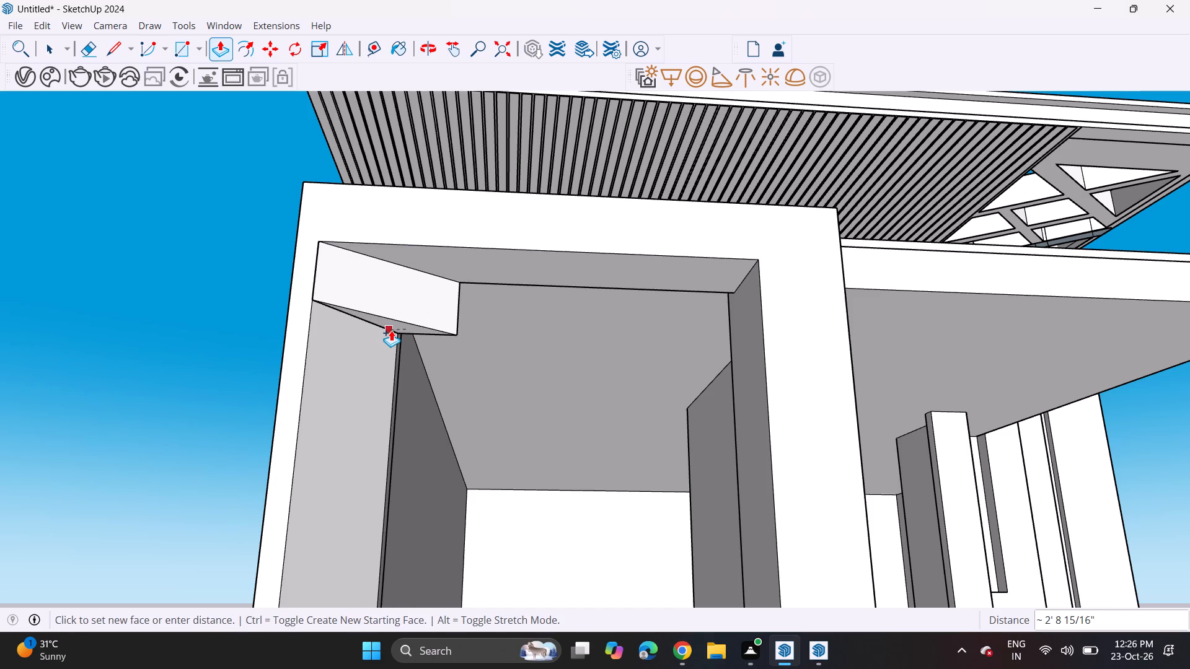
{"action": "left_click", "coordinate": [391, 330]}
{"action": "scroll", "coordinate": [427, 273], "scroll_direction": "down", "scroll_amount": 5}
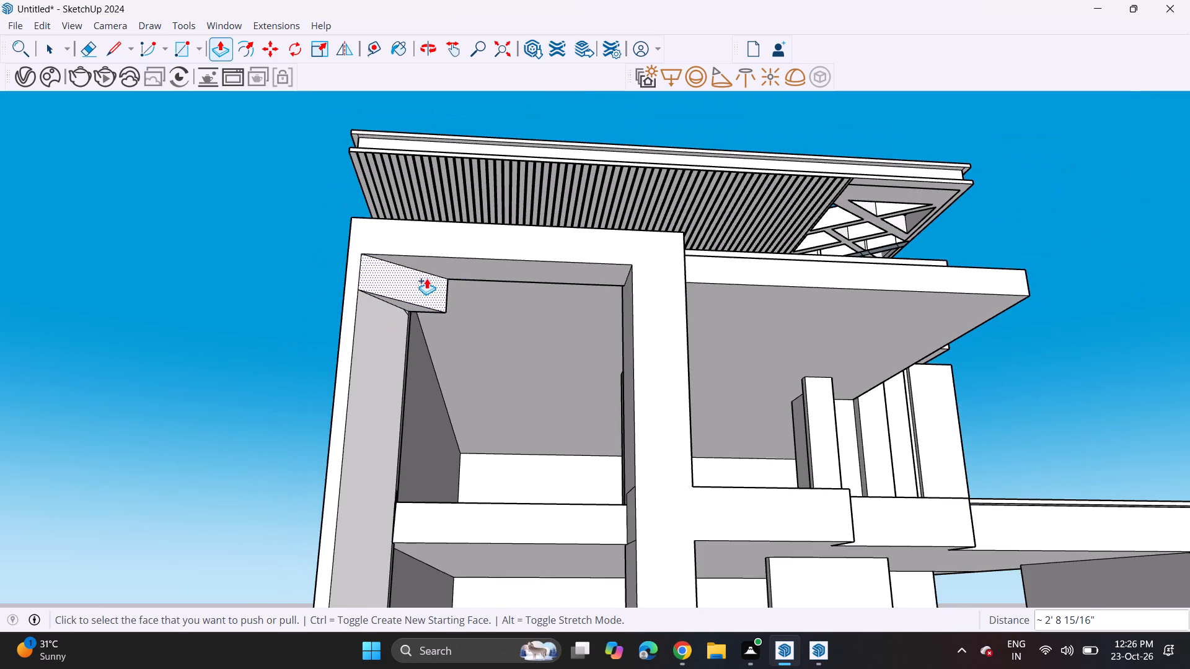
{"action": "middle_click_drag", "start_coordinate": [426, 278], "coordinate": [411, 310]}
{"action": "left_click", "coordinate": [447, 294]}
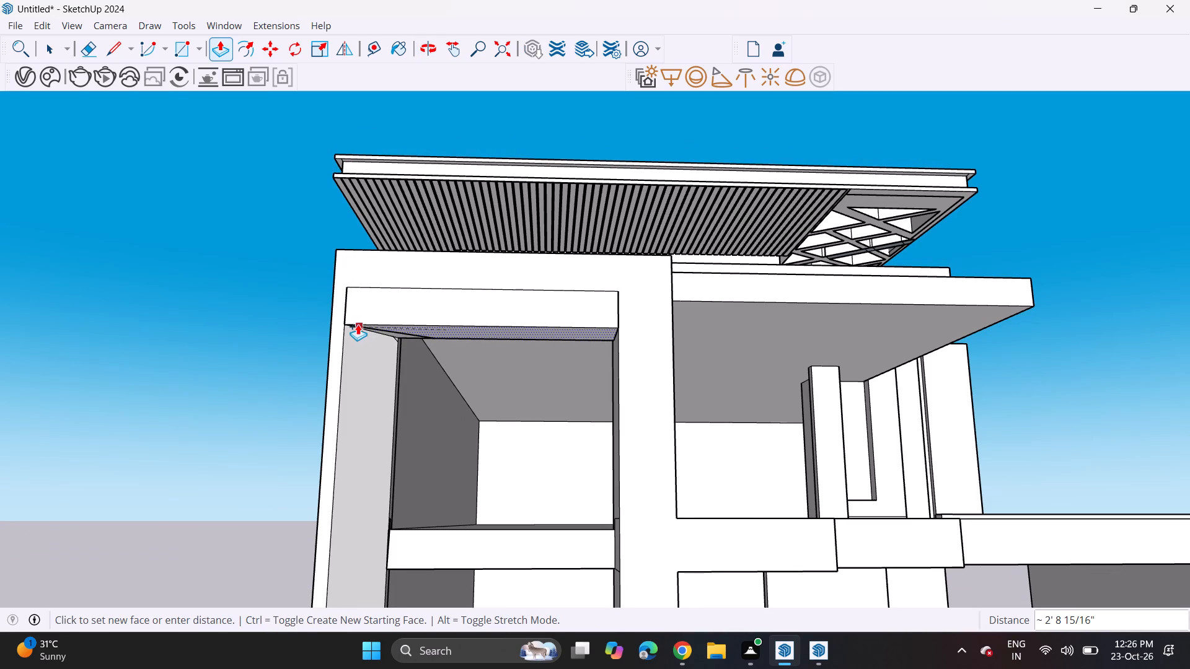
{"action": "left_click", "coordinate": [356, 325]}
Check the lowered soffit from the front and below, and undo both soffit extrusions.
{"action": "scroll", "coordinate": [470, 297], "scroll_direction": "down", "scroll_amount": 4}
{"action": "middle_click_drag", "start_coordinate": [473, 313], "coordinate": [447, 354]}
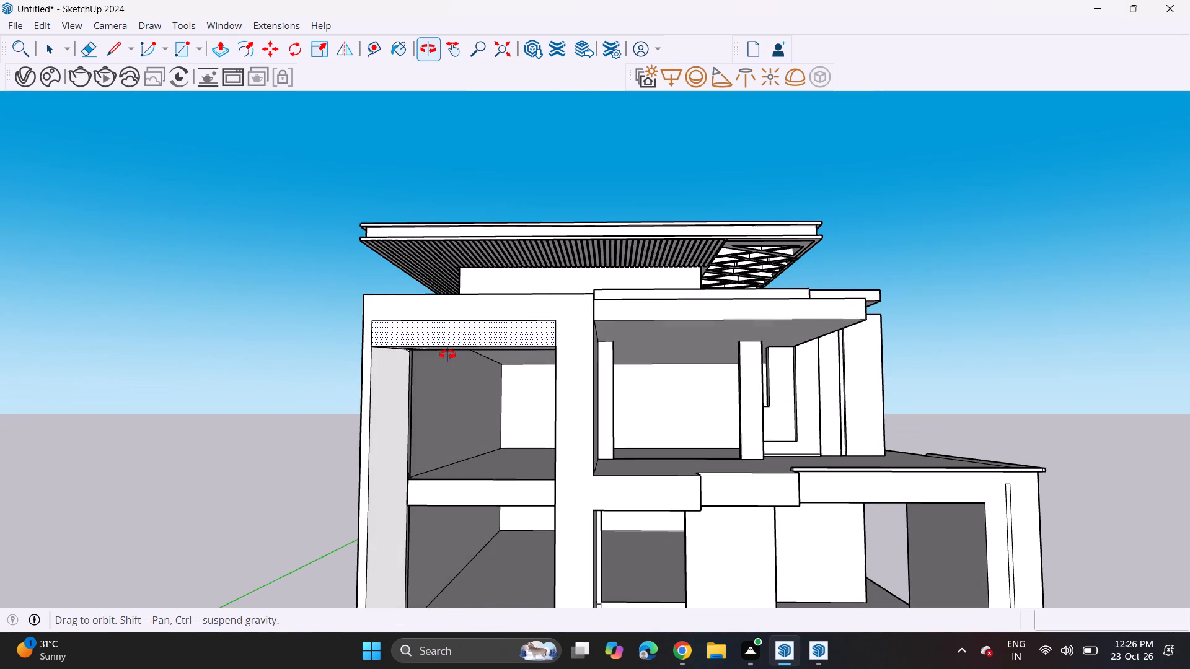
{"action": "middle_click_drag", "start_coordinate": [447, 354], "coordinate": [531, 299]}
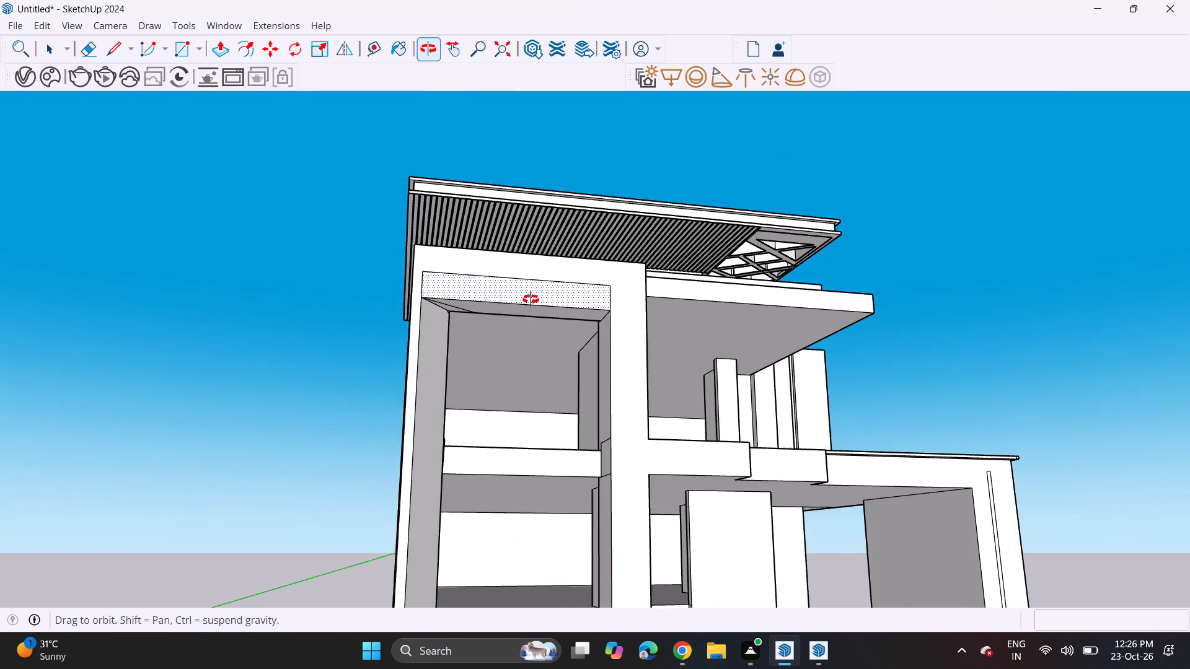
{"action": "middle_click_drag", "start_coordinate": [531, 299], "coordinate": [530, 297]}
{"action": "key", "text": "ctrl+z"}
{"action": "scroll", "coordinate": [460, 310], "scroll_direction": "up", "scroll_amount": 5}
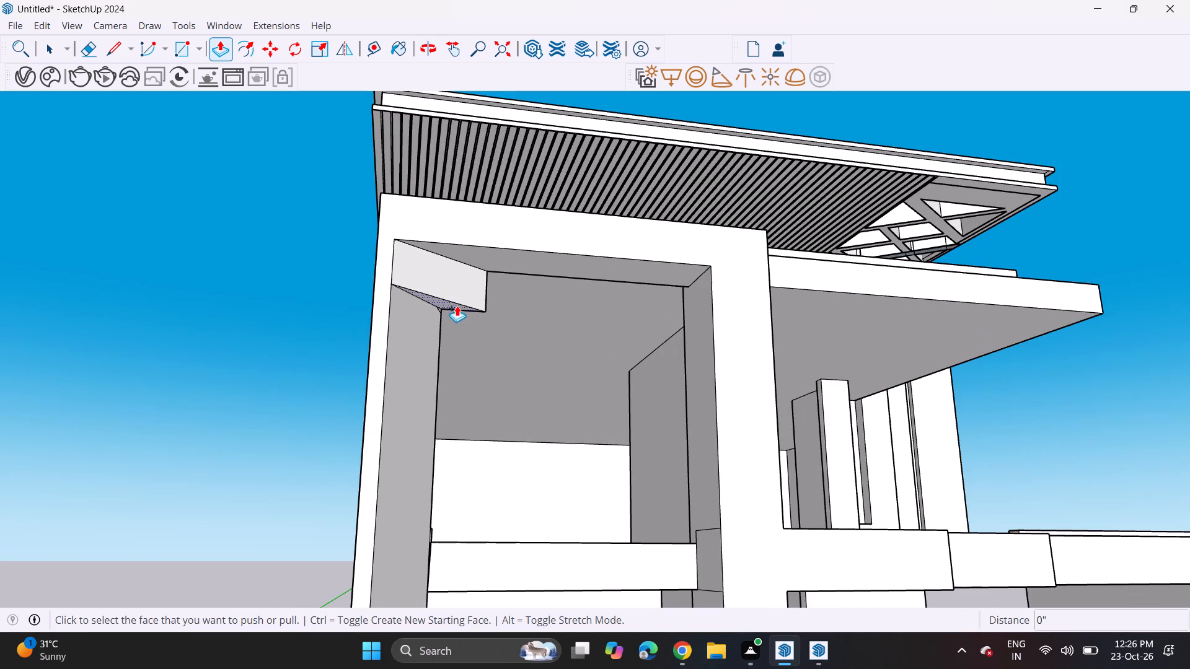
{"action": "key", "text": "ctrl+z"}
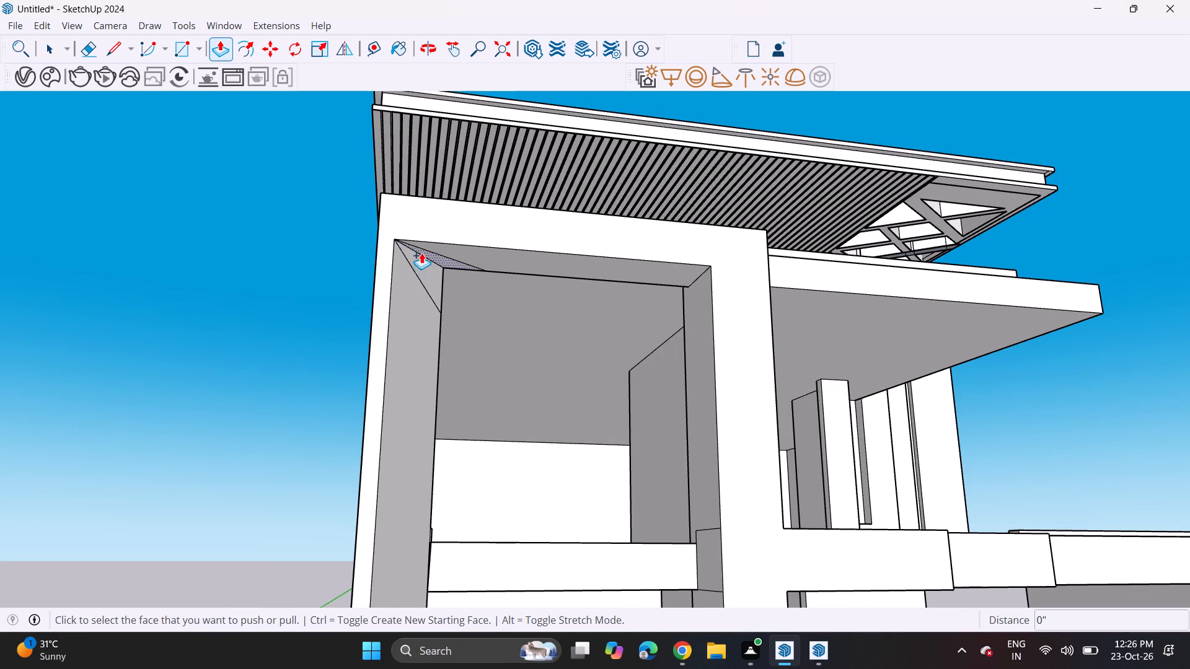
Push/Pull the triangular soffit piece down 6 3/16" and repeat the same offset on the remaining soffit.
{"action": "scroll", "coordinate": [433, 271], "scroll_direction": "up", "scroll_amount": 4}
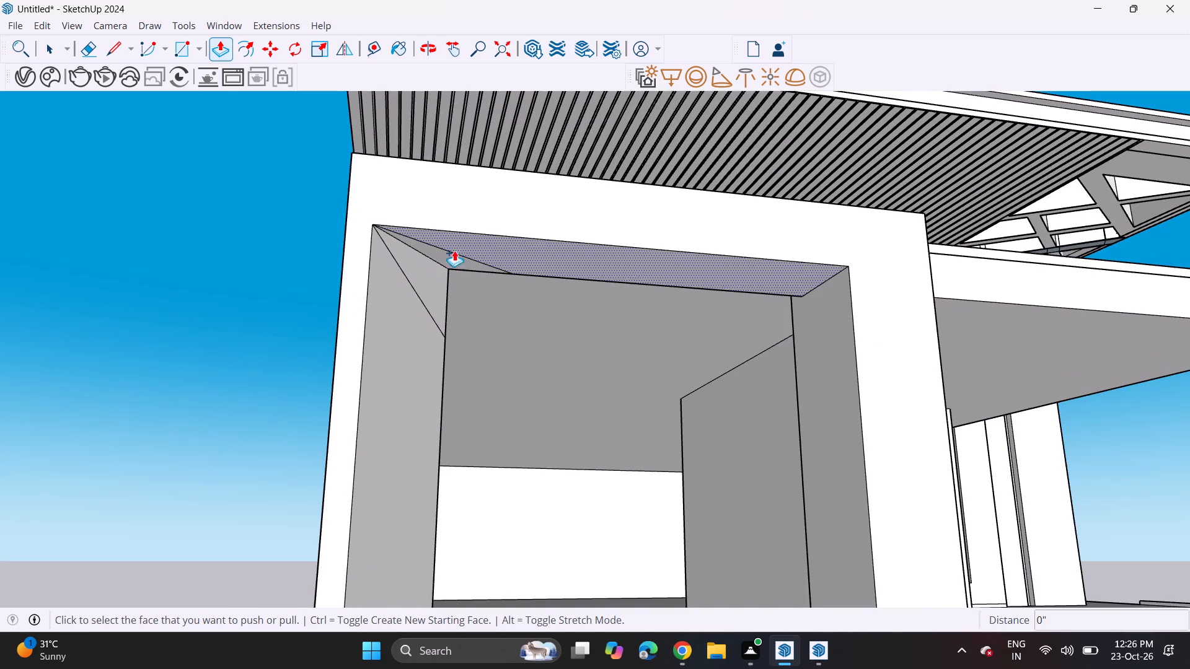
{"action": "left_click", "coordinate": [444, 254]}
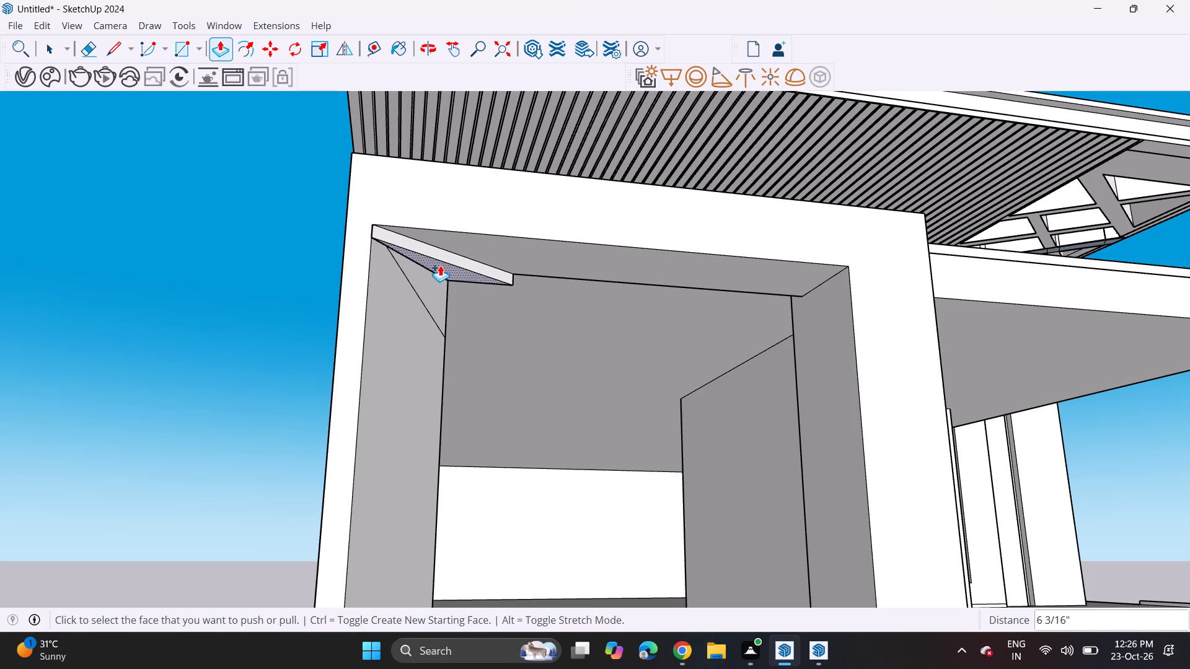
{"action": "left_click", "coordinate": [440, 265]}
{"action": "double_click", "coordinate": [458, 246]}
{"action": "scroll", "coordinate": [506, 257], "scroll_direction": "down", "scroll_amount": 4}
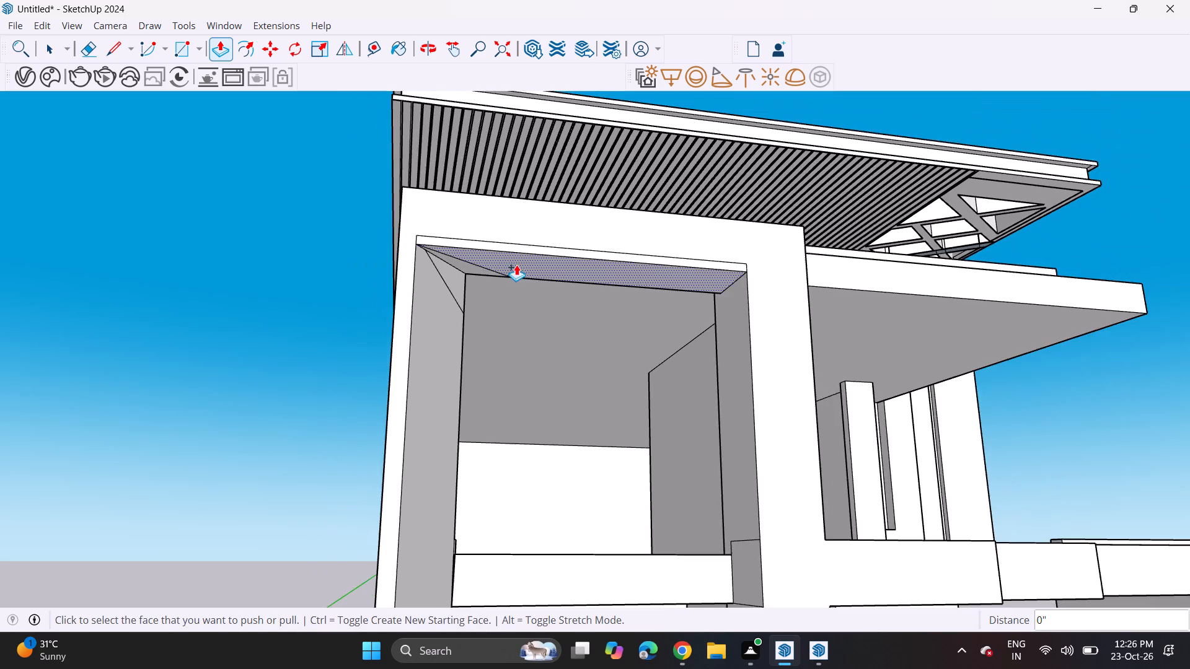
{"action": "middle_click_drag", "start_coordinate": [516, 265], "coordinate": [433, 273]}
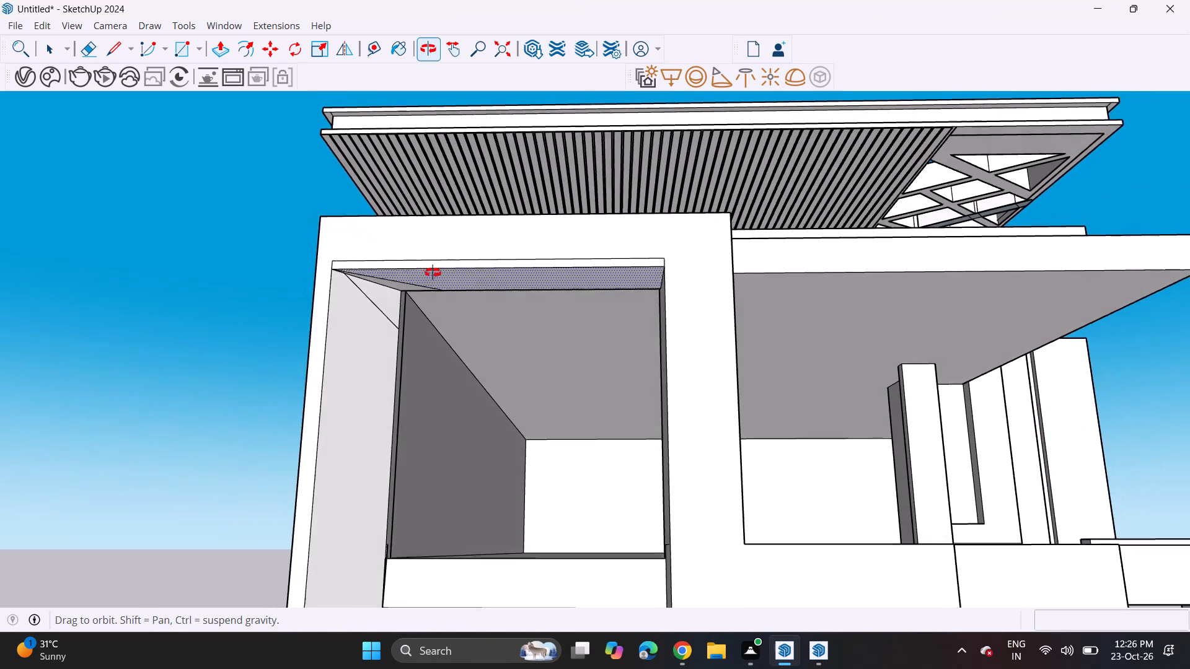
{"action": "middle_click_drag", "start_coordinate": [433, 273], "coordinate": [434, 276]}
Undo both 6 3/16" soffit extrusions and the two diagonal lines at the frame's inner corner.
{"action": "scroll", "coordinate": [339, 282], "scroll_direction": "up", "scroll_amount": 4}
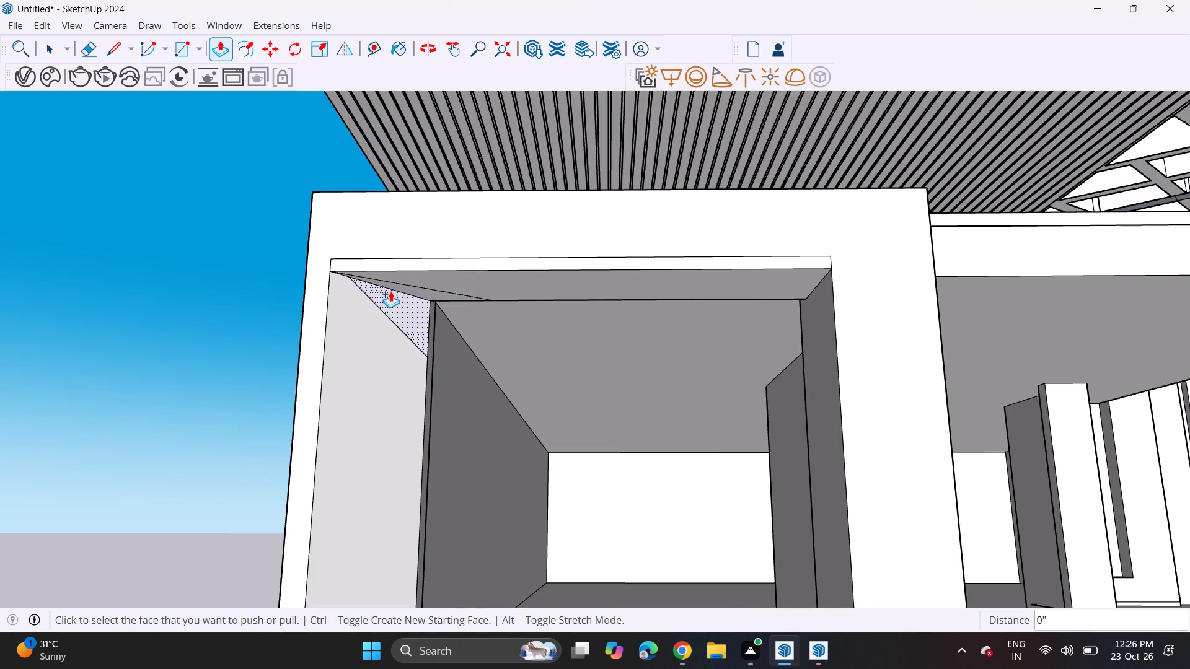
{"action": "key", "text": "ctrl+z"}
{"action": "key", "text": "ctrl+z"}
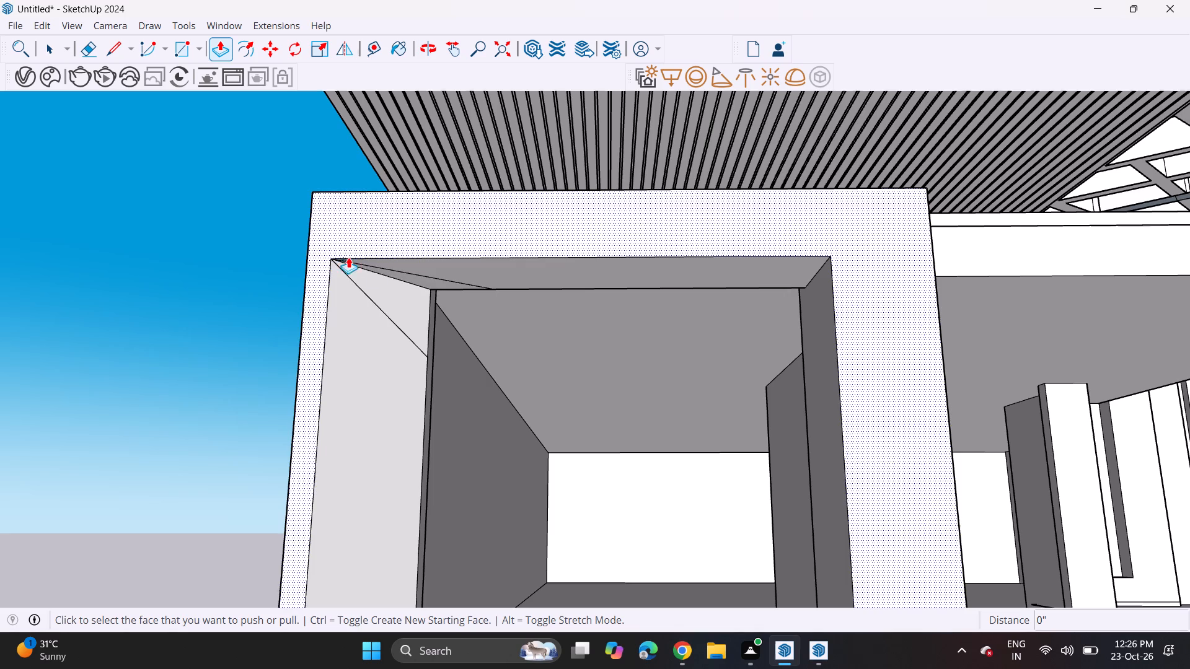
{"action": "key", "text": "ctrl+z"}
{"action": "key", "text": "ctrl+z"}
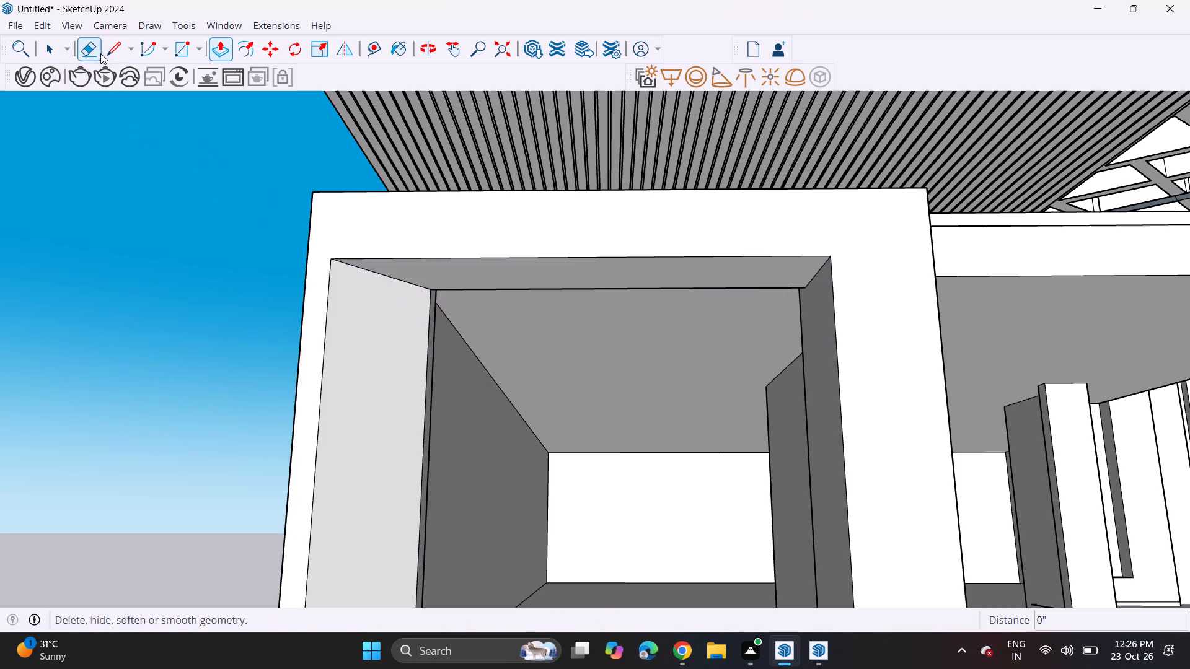
Draw a rectangle at the top of the narrow return face behind the front frame's side reveal, directly under the soffit.
{"action": "left_click", "coordinate": [176, 50]}
{"action": "scroll", "coordinate": [470, 380], "scroll_direction": "up", "scroll_amount": 1}
{"action": "middle_click_drag", "start_coordinate": [464, 377], "coordinate": [418, 378]}
{"action": "scroll", "coordinate": [358, 328], "scroll_direction": "up", "scroll_amount": 4}
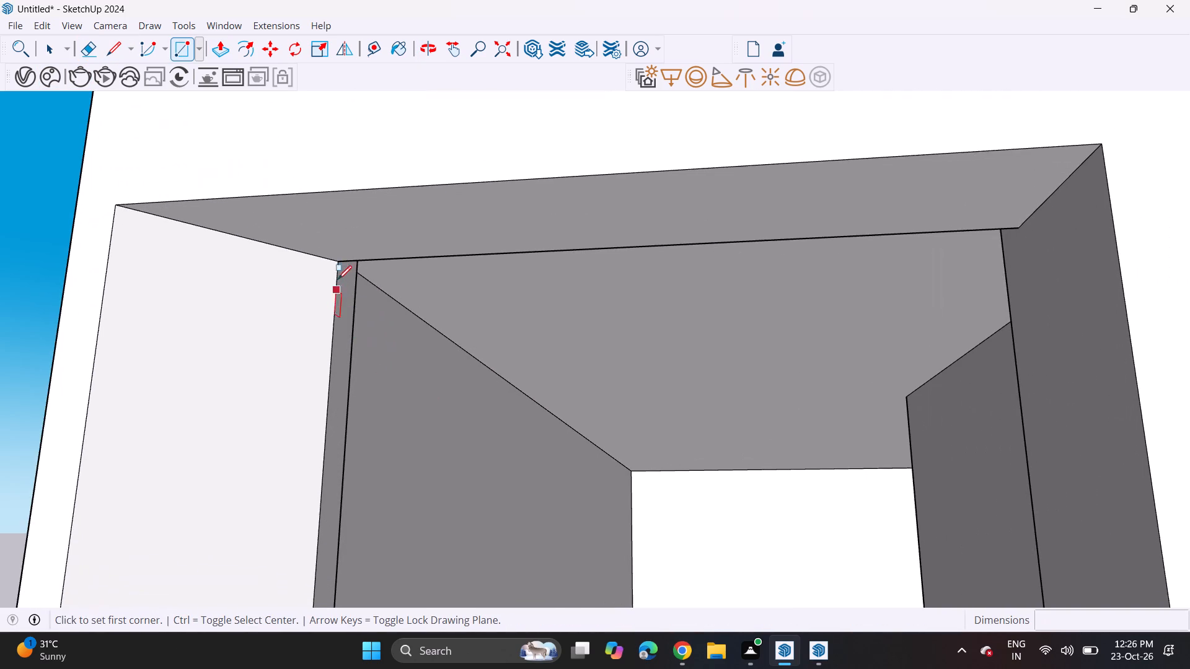
{"action": "left_click", "coordinate": [338, 265]}
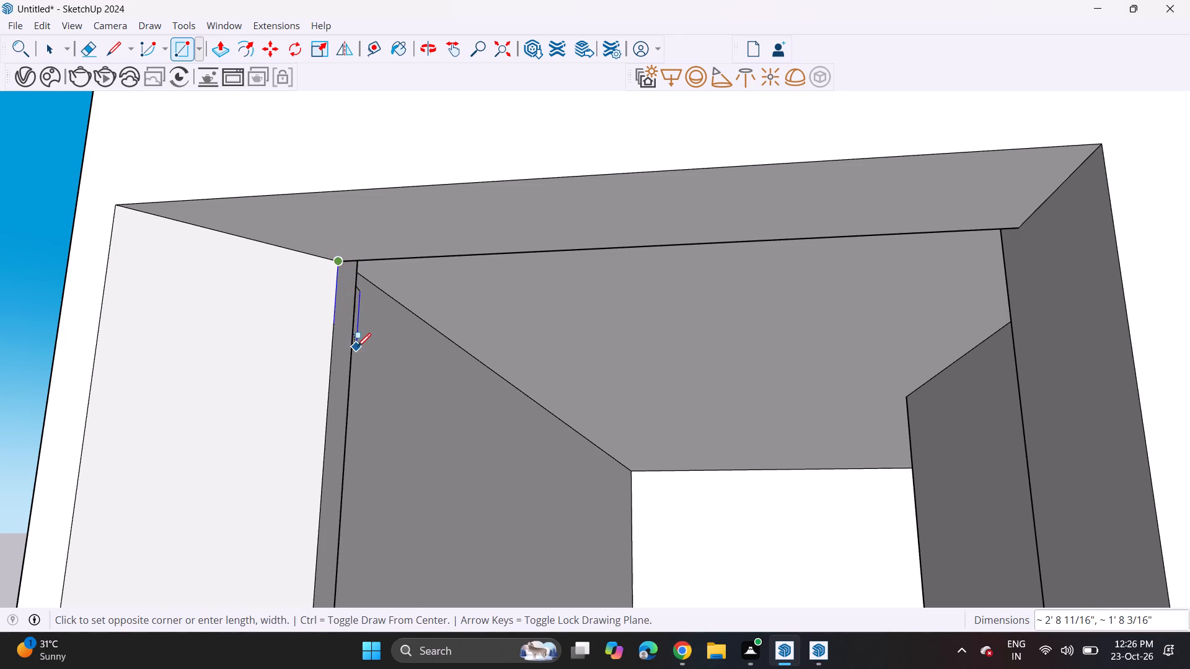
{"action": "left_click", "coordinate": [353, 357]}
Push/Pull the small rectangle 17' 7 13/16" across the opening to form a beam reaching the opposite reveal.
{"action": "left_click", "coordinate": [209, 51]}
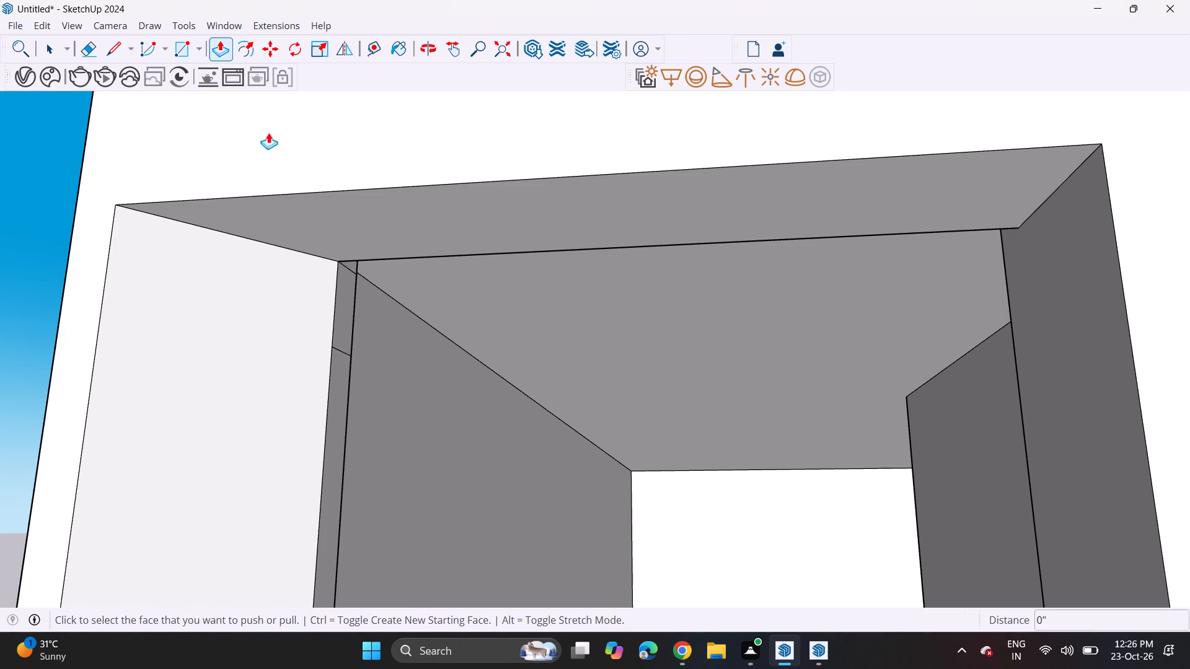
{"action": "left_click", "coordinate": [350, 313]}
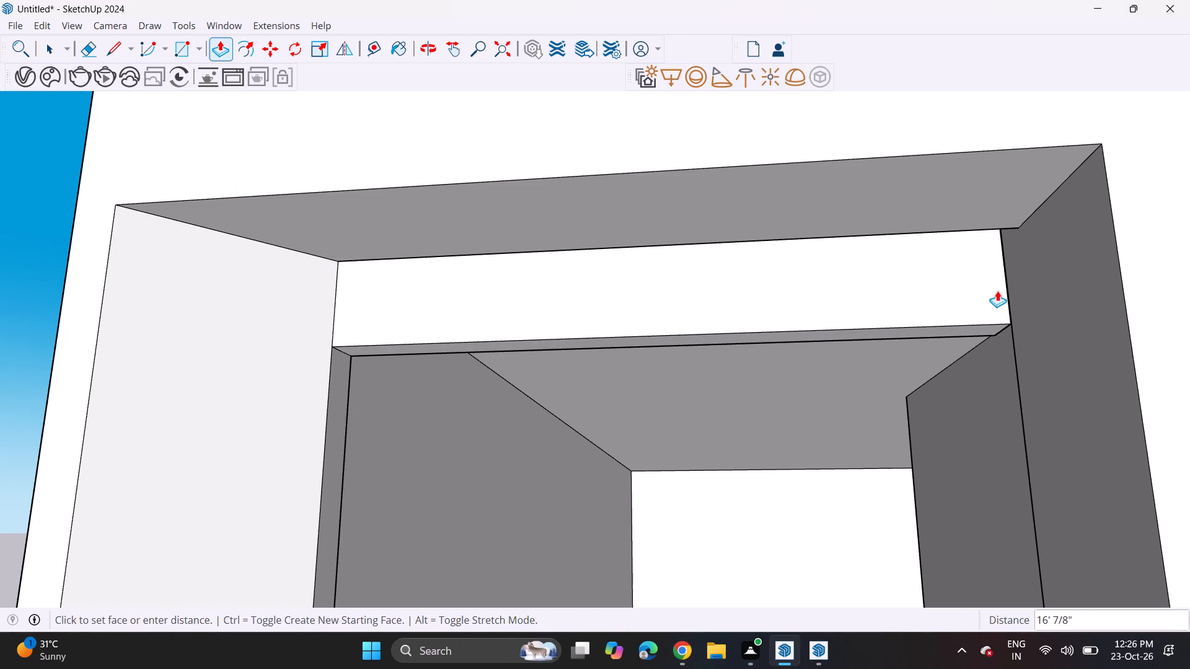
{"action": "left_click", "coordinate": [1065, 286]}
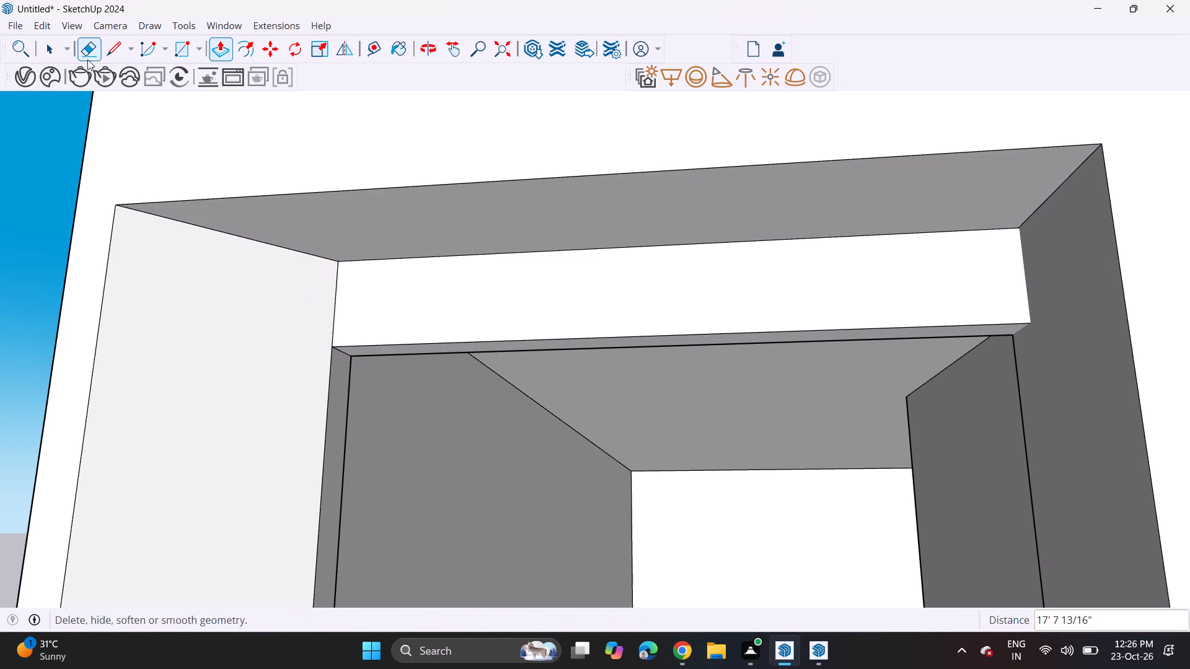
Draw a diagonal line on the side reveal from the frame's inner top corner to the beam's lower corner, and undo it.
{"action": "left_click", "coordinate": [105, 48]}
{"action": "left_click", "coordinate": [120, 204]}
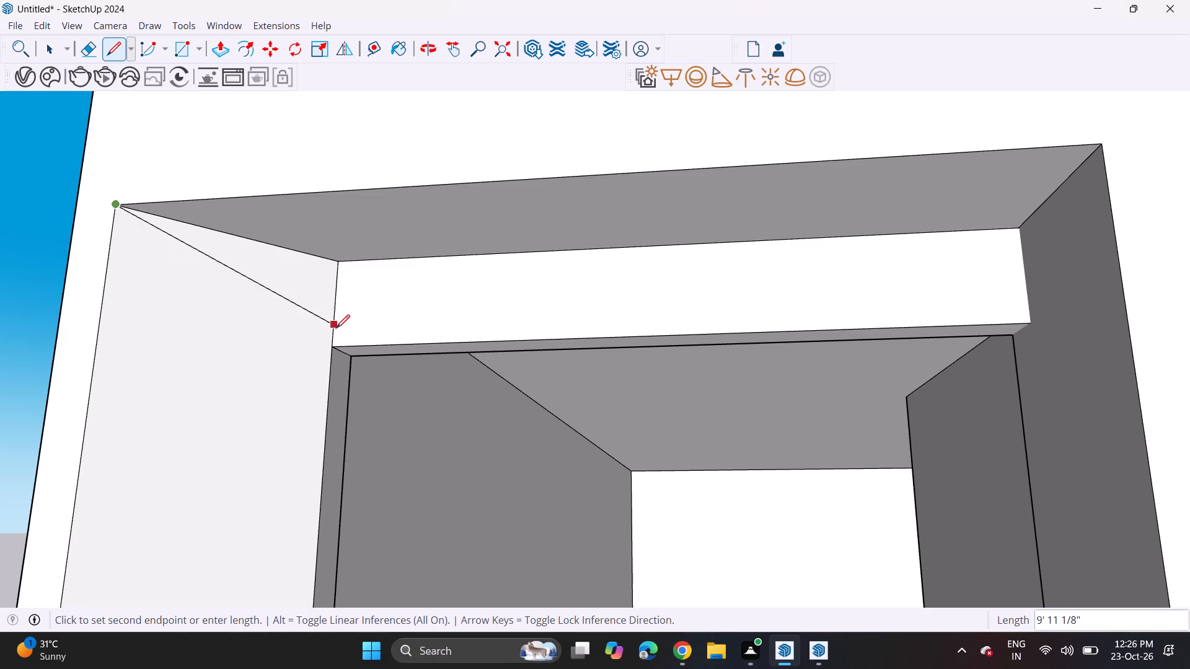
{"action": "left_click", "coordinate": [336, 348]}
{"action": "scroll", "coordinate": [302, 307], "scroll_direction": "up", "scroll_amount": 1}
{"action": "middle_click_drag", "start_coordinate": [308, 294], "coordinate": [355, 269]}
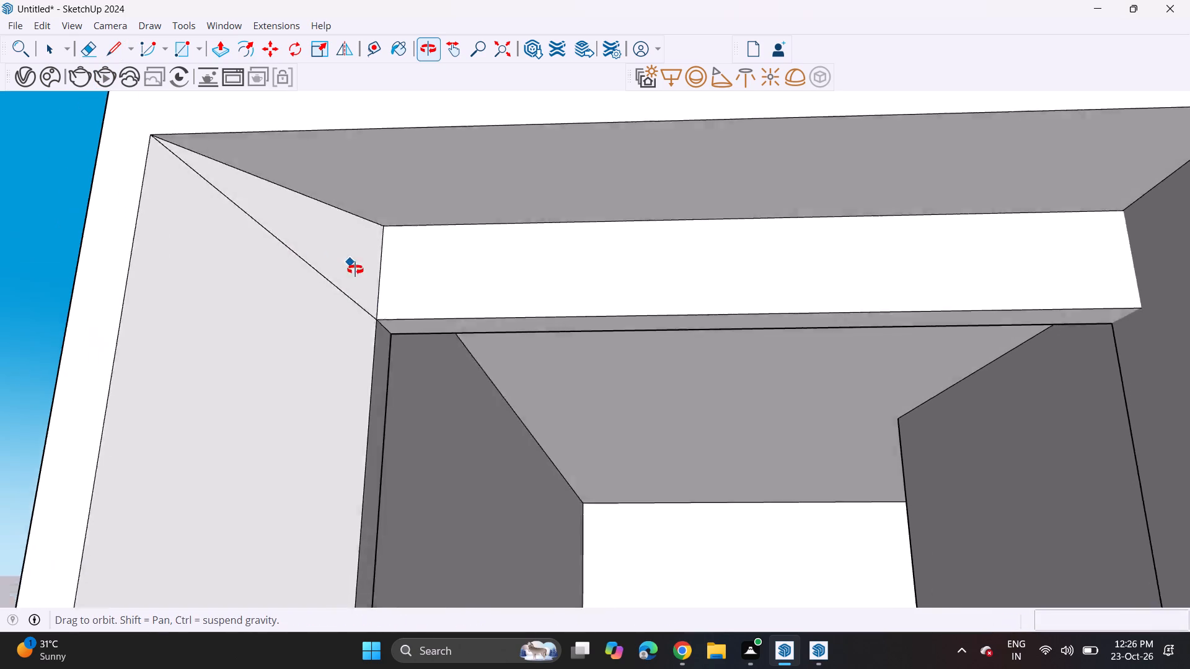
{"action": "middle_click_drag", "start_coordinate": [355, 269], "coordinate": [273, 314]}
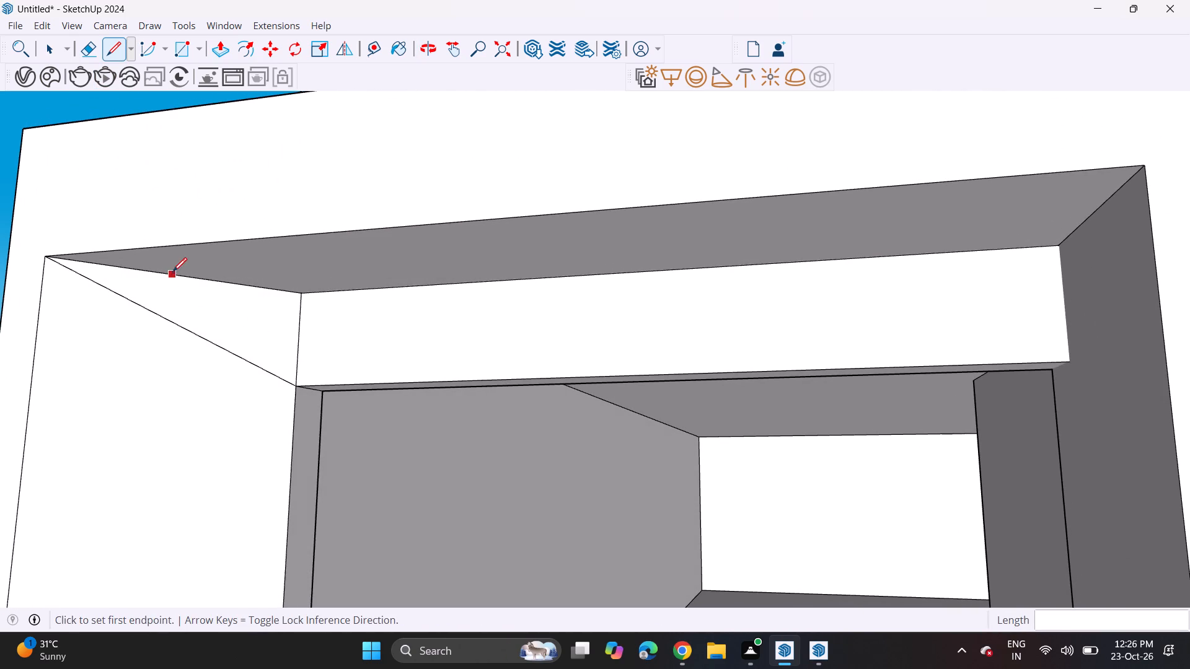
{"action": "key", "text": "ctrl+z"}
Push/Pull the front face of the beam under the soffit forward 7 9/16".
{"action": "left_click", "coordinate": [223, 48]}
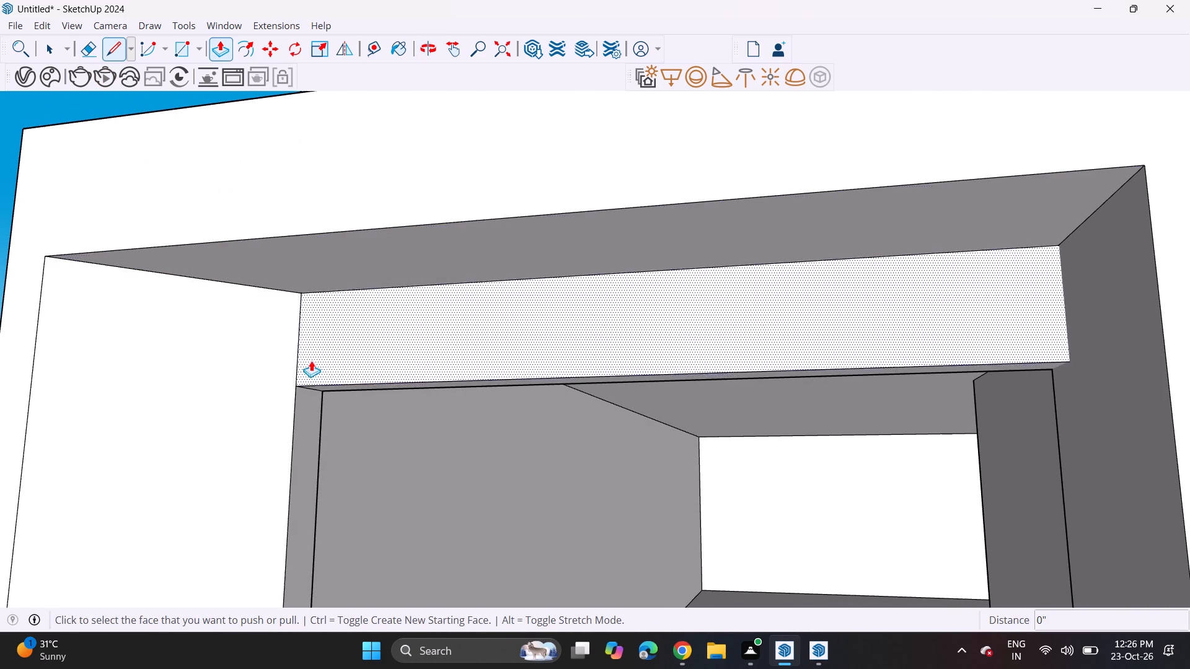
{"action": "left_click", "coordinate": [351, 374]}
{"action": "left_click", "coordinate": [335, 375]}
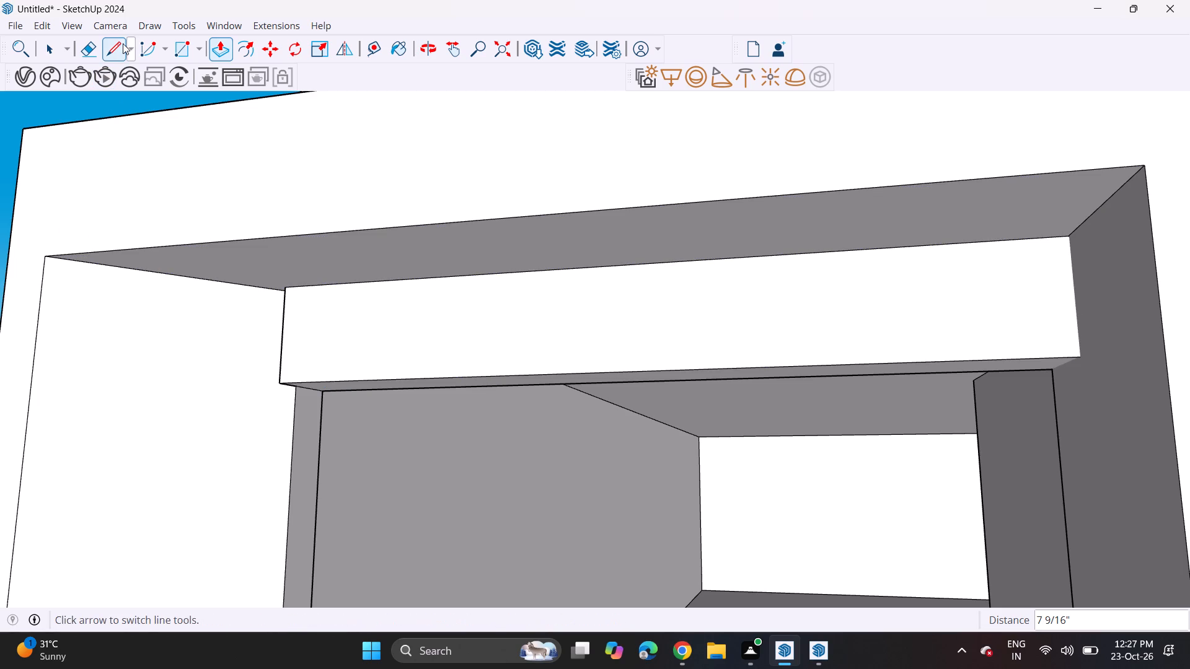
Draw a diagonal line from the front frame's inner top corner to the lower front corner of the extended beam.
{"action": "left_click", "coordinate": [119, 45]}
{"action": "left_click", "coordinate": [50, 256]}
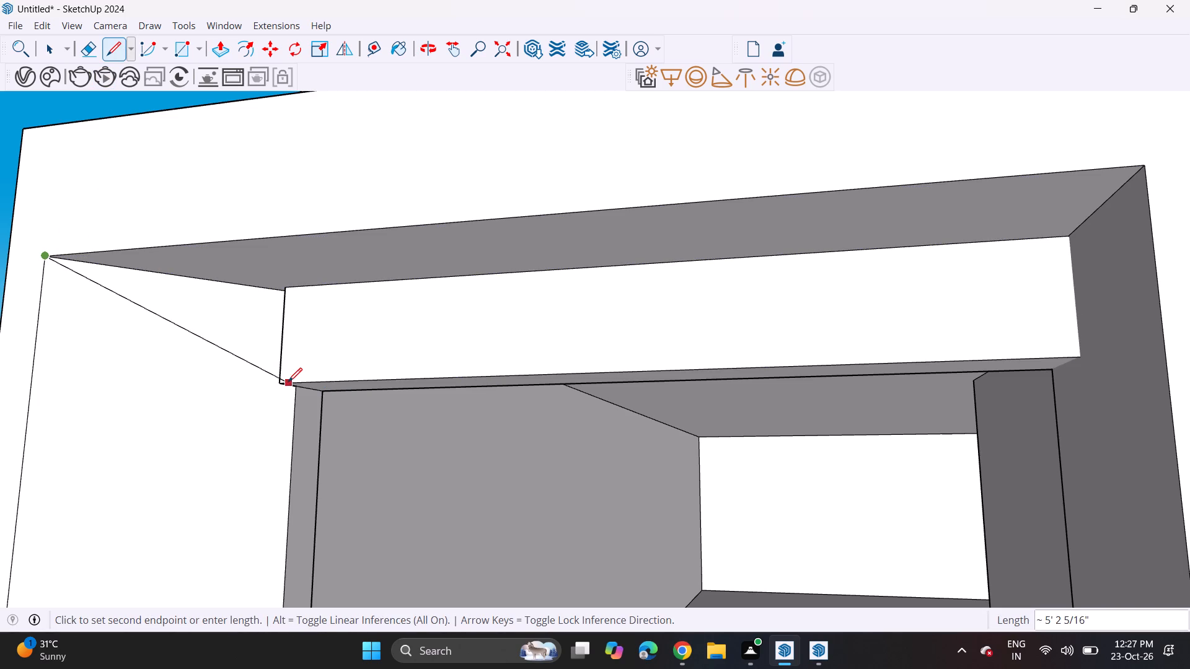
{"action": "left_click", "coordinate": [278, 382]}
{"action": "middle_click_drag", "start_coordinate": [262, 386], "coordinate": [474, 329]}
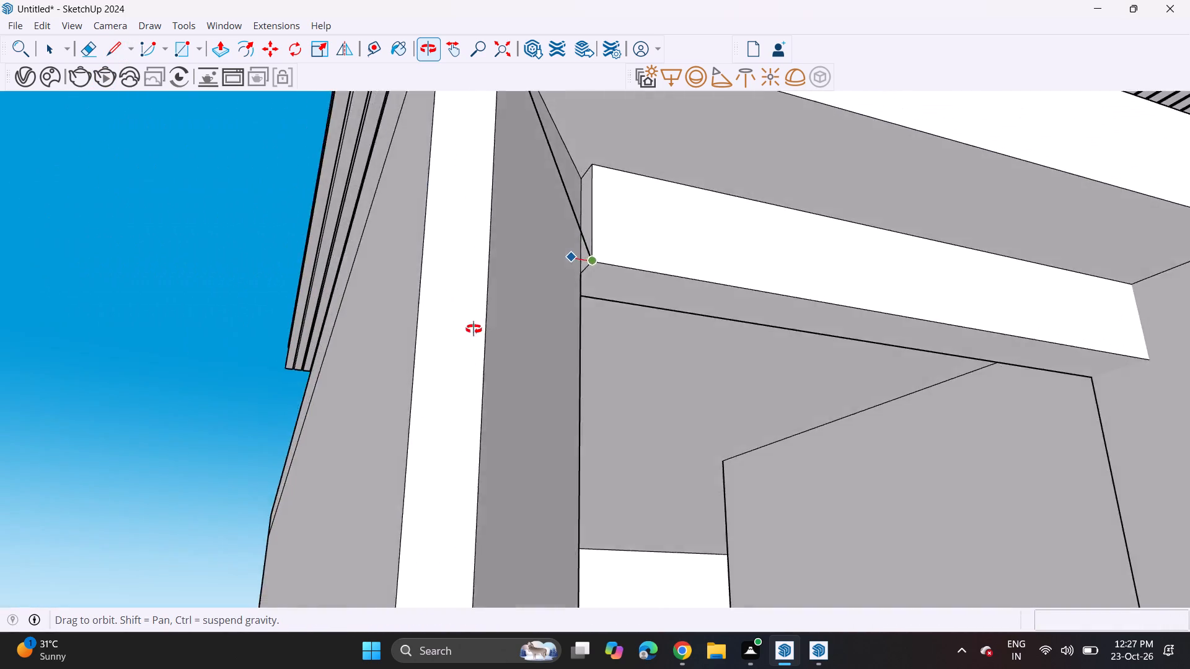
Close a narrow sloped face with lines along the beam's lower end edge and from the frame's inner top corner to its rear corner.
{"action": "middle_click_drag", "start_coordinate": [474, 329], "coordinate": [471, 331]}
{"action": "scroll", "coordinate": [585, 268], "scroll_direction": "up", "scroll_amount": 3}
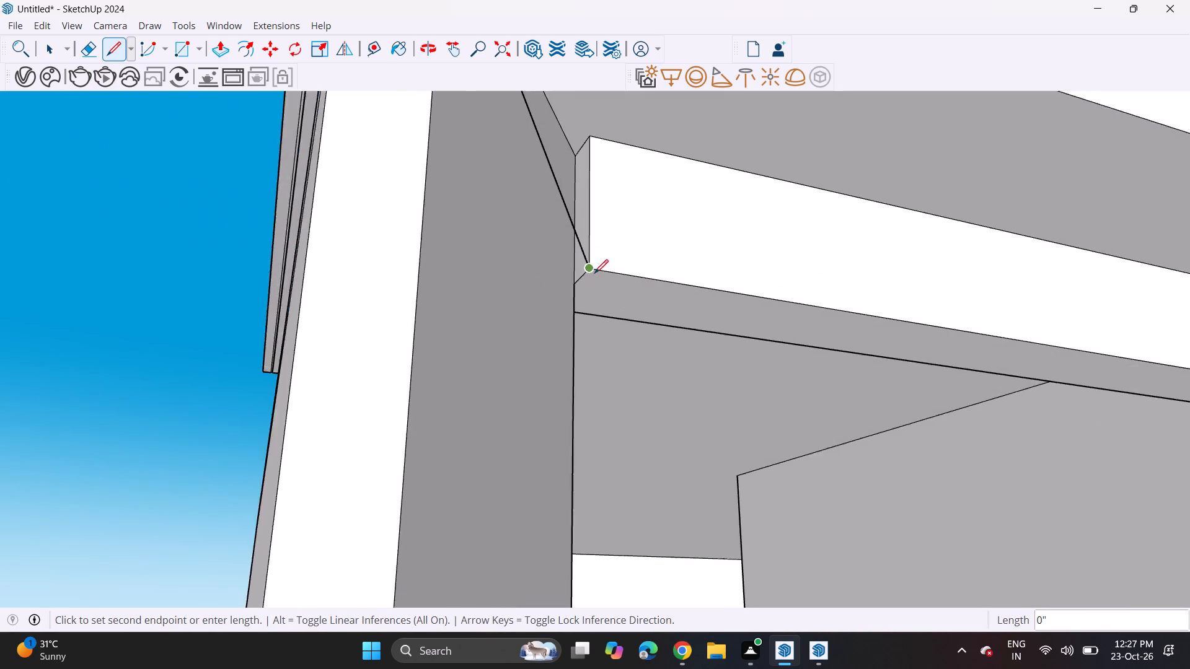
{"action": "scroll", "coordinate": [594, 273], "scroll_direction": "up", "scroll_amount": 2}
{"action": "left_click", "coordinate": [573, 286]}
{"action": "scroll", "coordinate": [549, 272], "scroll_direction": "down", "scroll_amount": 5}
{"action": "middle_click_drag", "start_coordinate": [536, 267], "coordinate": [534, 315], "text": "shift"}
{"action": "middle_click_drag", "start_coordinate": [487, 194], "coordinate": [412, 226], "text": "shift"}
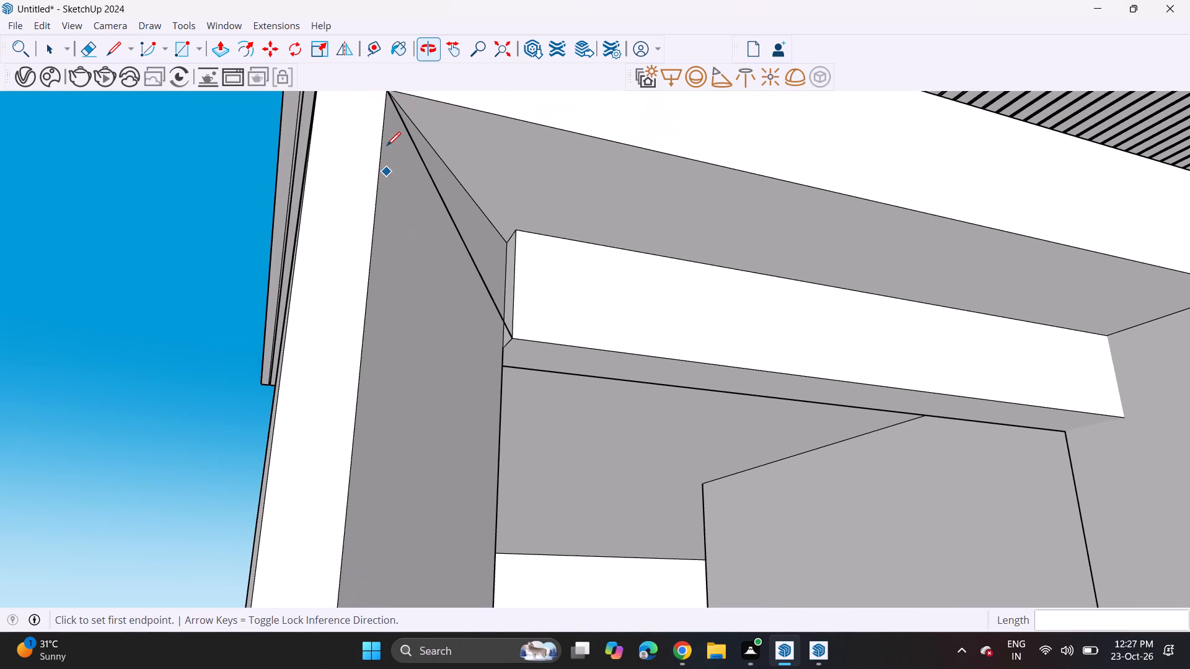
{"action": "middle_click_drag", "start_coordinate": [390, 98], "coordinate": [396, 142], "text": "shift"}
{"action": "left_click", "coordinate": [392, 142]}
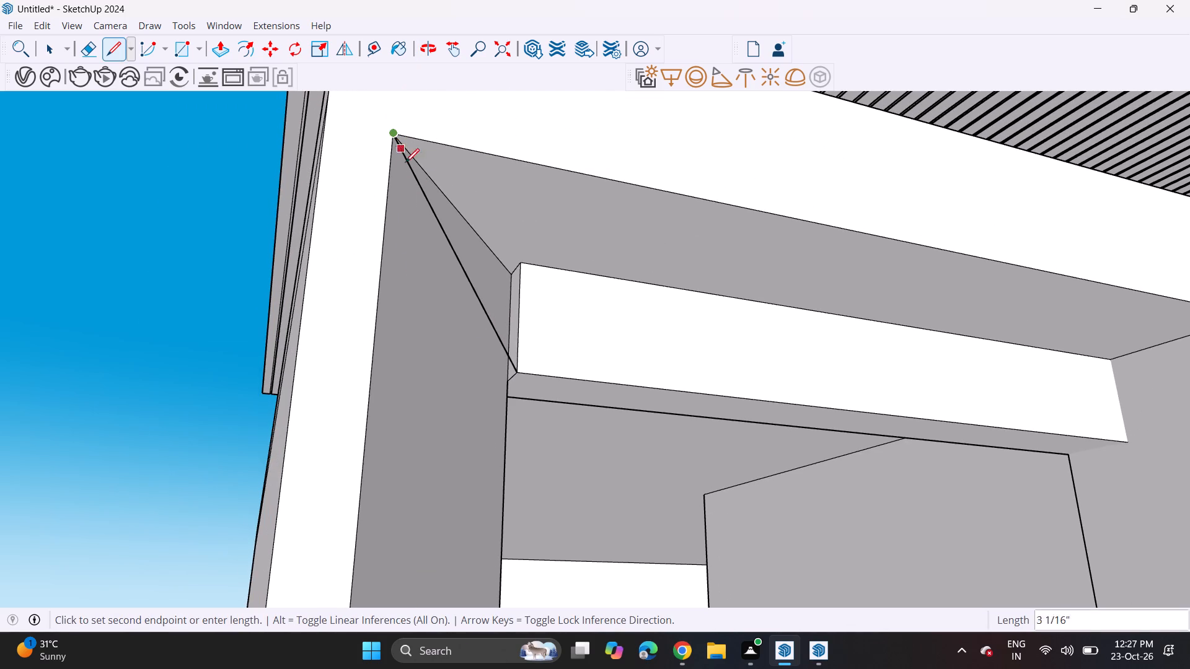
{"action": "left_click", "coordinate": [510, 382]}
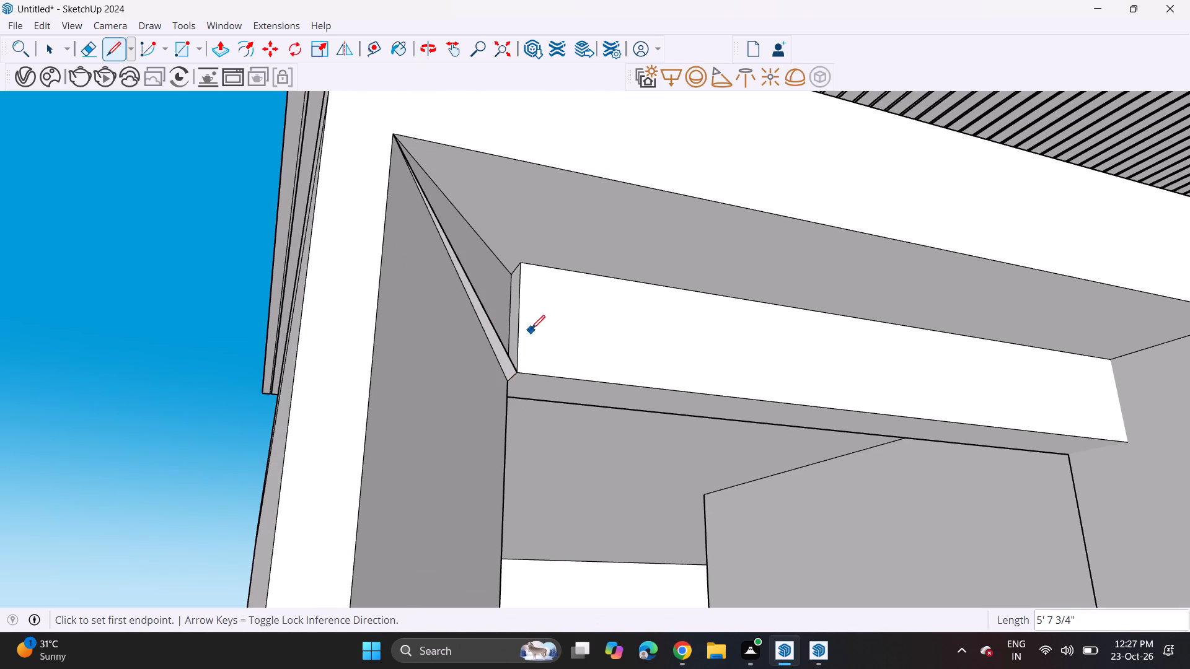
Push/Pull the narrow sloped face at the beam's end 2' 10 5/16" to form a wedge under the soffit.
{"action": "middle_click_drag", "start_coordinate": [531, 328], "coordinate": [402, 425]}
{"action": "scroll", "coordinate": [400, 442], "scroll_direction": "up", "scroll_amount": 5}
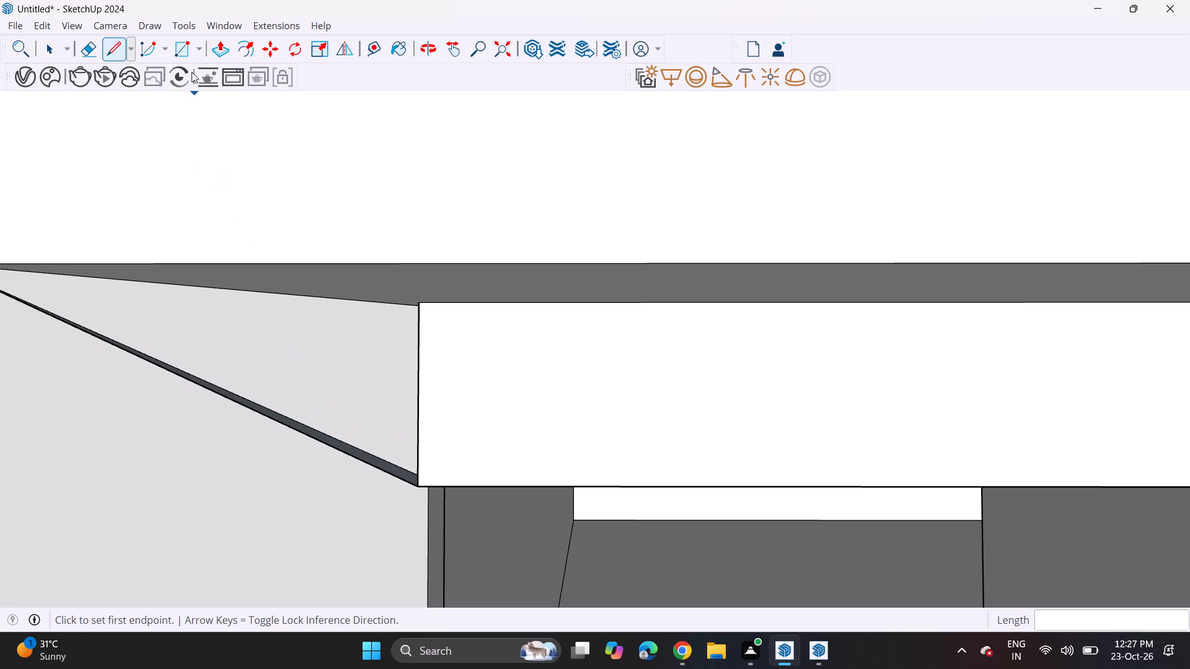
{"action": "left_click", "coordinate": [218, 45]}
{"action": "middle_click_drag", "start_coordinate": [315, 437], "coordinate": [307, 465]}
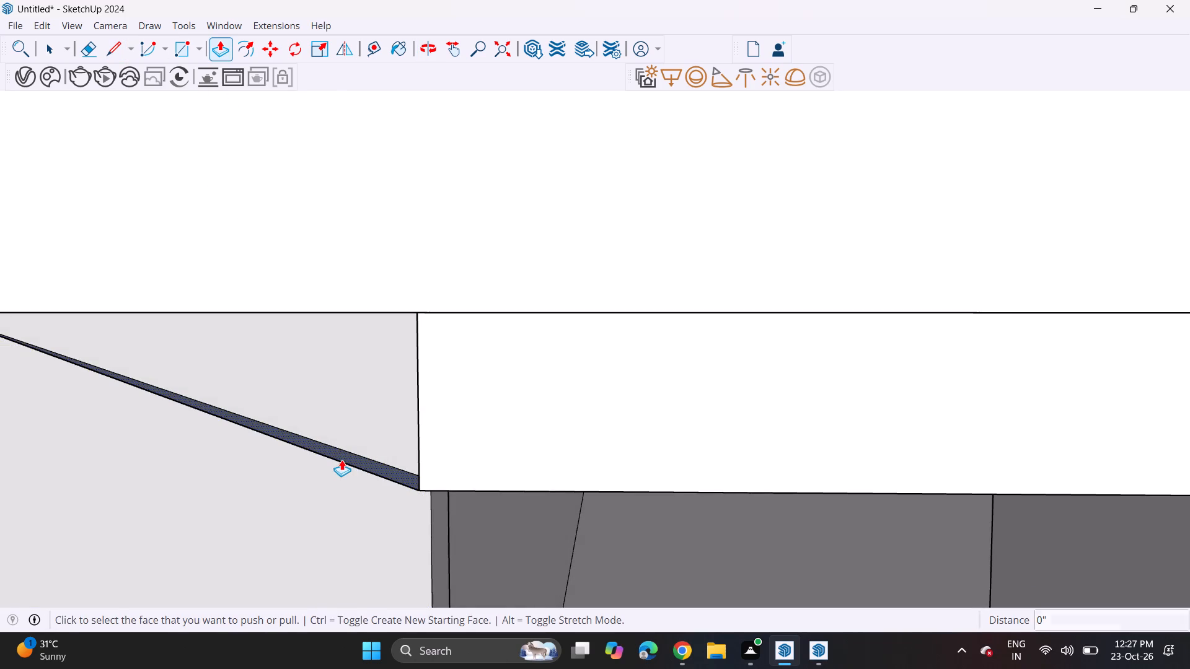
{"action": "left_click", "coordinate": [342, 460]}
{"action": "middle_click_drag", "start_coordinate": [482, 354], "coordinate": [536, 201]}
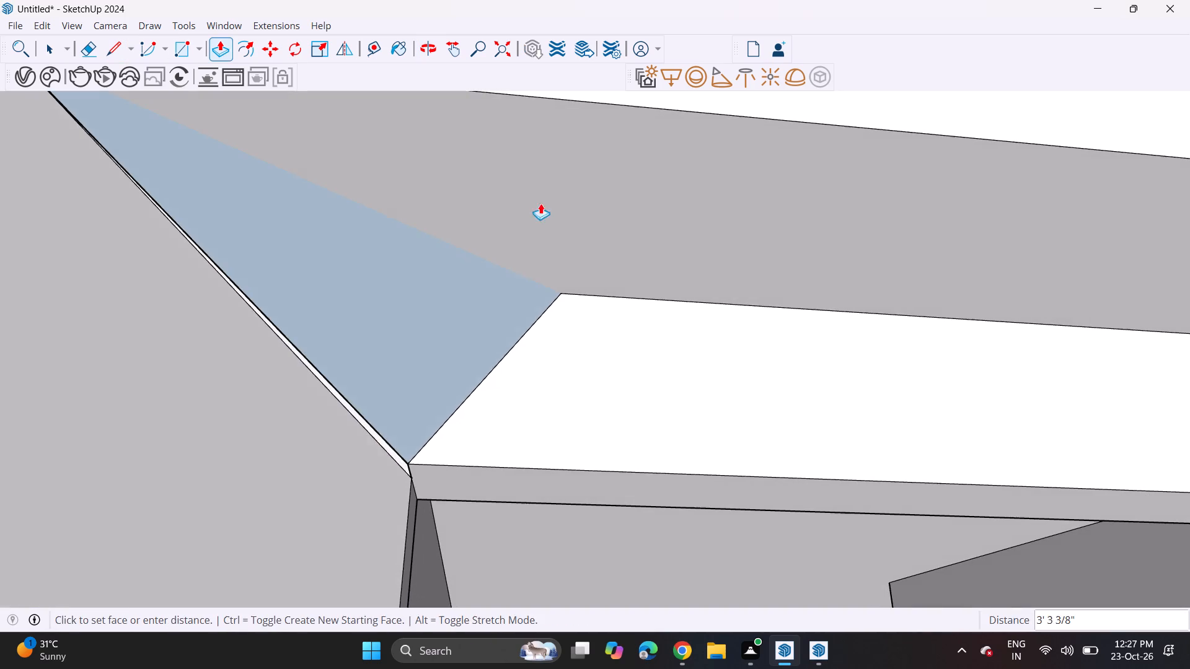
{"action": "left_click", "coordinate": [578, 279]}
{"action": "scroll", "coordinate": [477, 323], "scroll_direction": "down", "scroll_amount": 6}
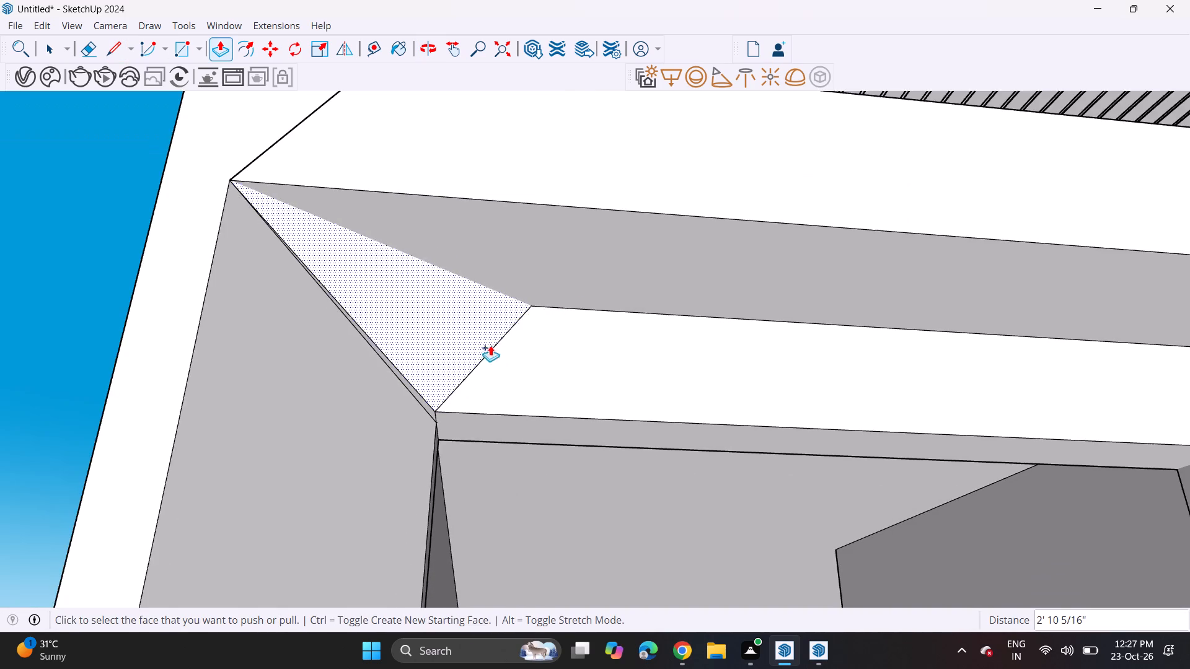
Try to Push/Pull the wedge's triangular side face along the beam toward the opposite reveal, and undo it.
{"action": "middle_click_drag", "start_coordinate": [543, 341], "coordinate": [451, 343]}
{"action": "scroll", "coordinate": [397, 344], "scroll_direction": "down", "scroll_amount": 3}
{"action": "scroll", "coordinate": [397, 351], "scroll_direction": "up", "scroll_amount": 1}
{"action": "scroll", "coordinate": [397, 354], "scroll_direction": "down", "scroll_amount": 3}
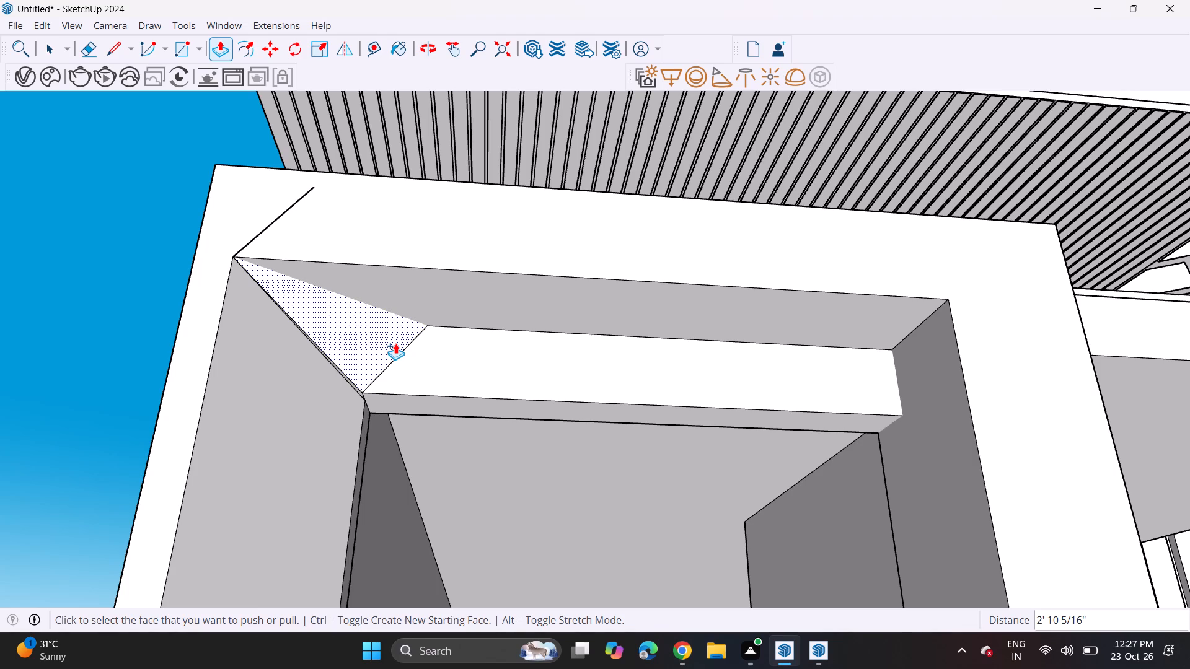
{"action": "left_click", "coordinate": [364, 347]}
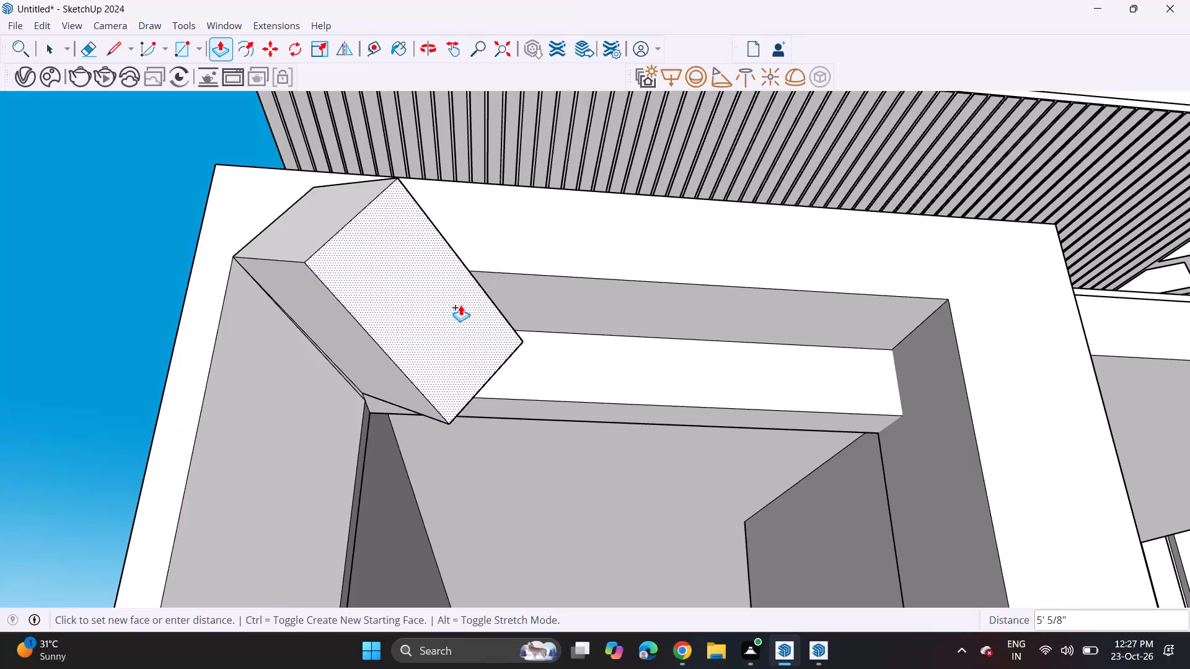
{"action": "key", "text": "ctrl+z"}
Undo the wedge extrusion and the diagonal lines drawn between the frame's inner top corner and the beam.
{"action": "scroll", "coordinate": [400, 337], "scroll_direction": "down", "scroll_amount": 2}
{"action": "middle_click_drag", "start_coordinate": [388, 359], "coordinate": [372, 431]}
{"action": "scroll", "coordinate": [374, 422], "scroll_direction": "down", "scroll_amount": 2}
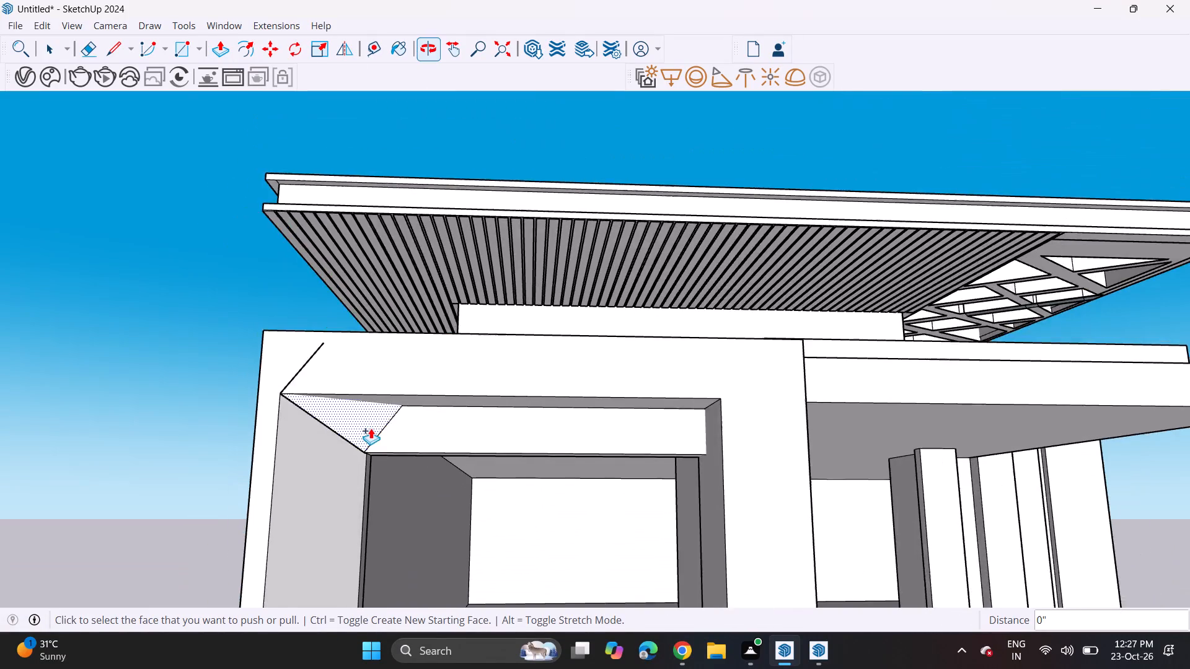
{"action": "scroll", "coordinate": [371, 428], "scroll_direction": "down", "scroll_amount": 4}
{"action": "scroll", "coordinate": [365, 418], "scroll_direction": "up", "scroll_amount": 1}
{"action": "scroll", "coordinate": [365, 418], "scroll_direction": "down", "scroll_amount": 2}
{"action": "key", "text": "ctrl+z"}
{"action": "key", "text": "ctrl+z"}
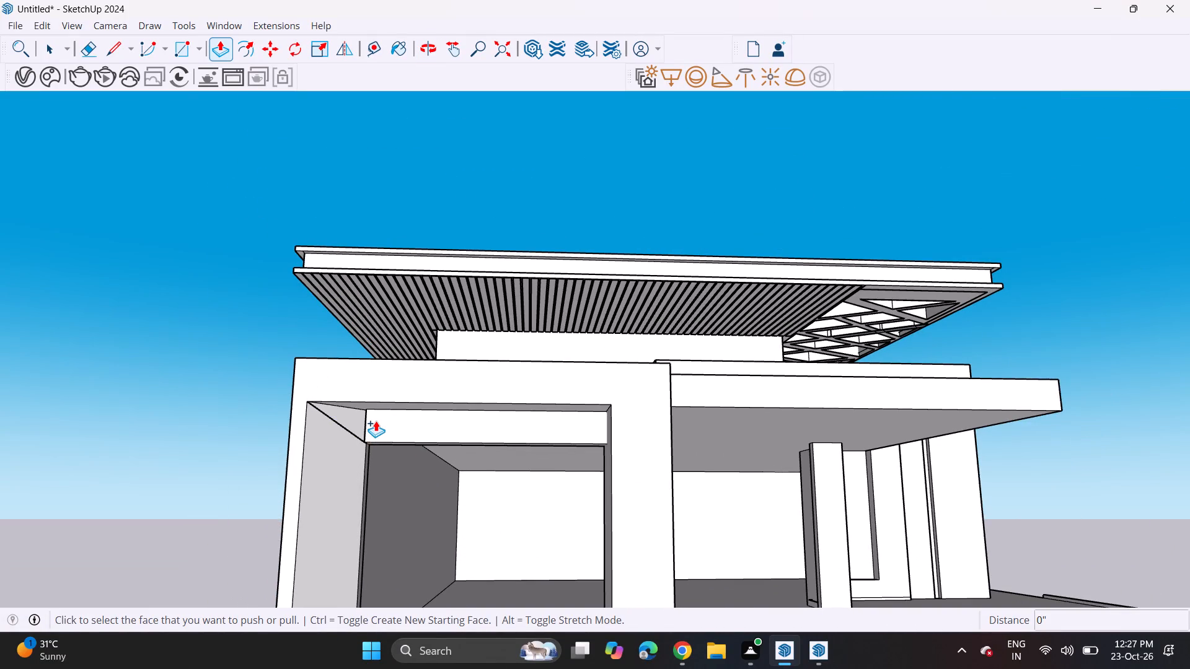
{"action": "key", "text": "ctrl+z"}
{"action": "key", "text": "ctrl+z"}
Start a Push/Pull on the interior side wall face within the opening below the beam.
{"action": "middle_click_drag", "start_coordinate": [424, 426], "coordinate": [306, 393]}
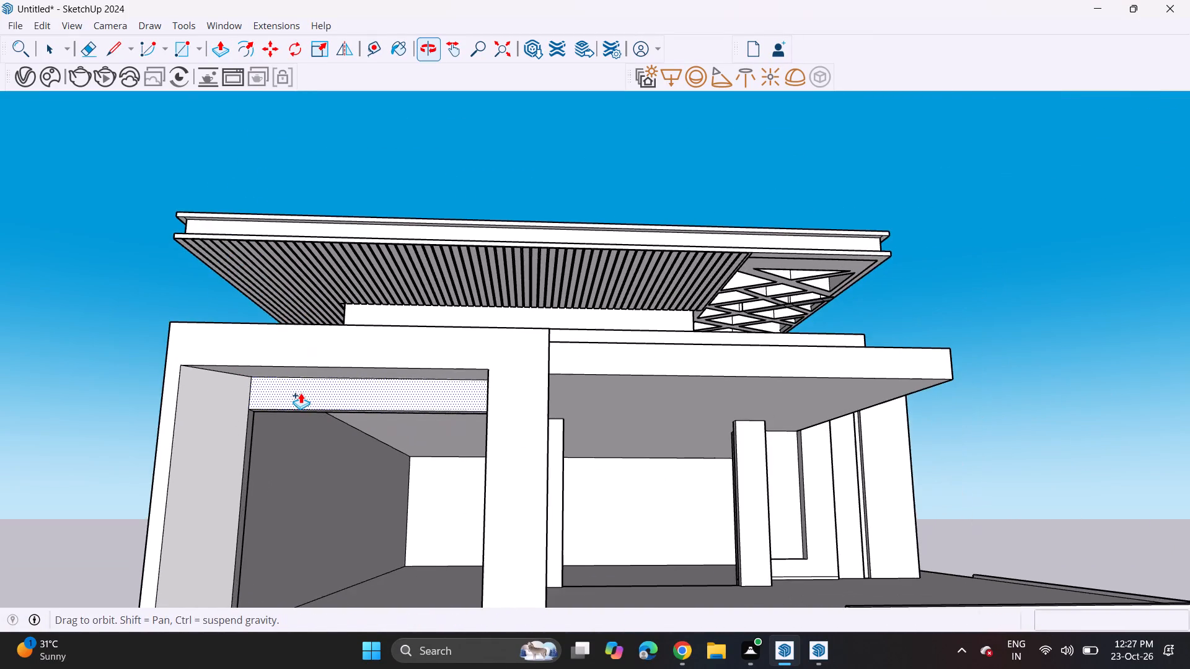
{"action": "scroll", "coordinate": [301, 391], "scroll_direction": "down", "scroll_amount": 4}
{"action": "left_click", "coordinate": [302, 426]}
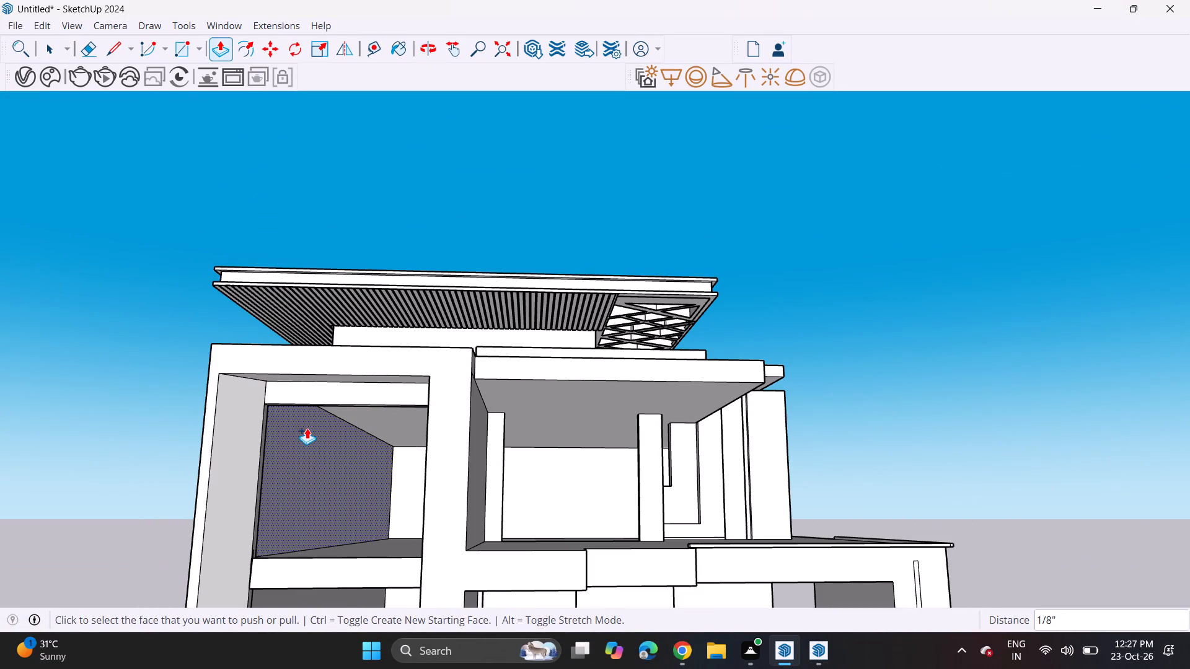
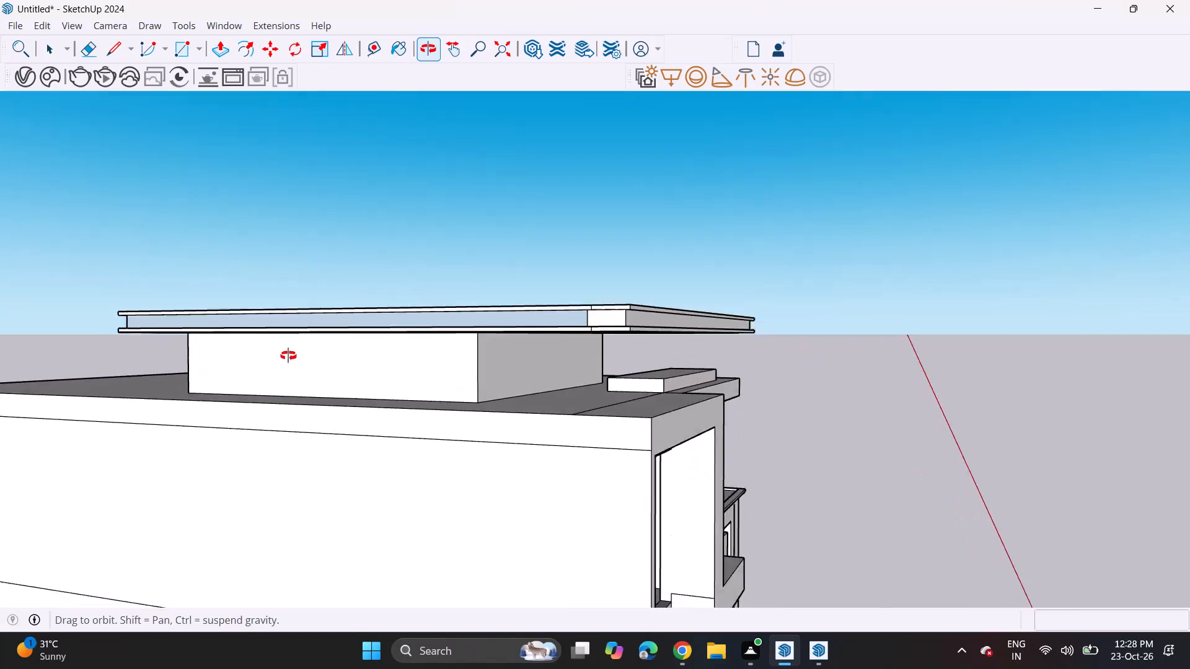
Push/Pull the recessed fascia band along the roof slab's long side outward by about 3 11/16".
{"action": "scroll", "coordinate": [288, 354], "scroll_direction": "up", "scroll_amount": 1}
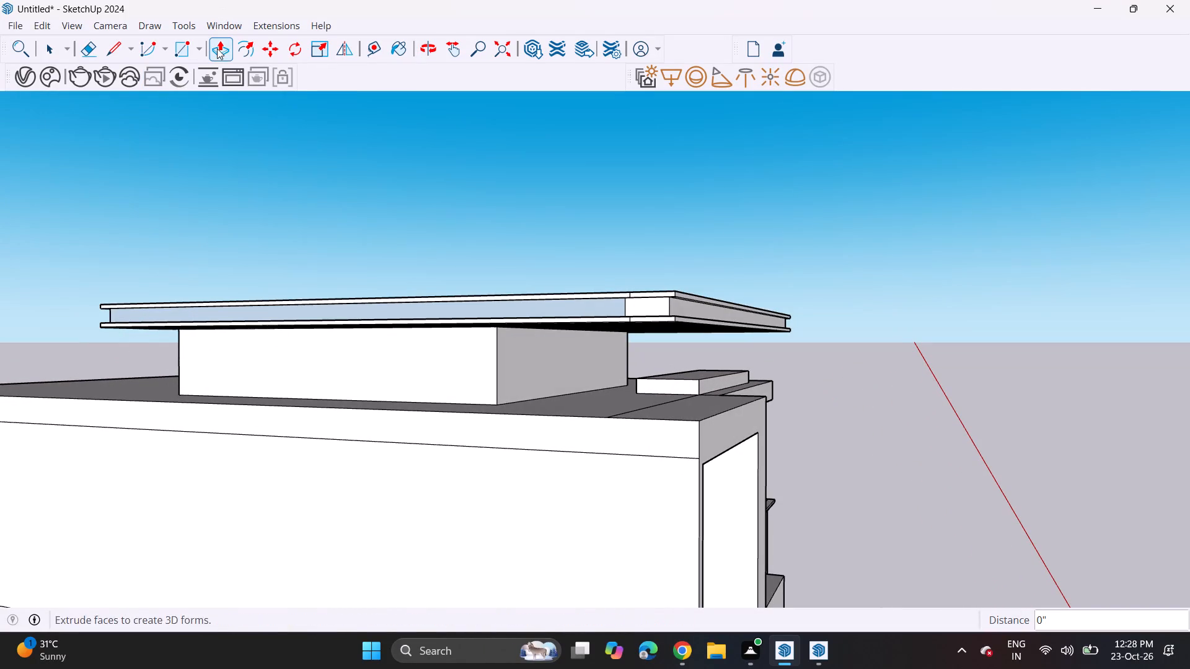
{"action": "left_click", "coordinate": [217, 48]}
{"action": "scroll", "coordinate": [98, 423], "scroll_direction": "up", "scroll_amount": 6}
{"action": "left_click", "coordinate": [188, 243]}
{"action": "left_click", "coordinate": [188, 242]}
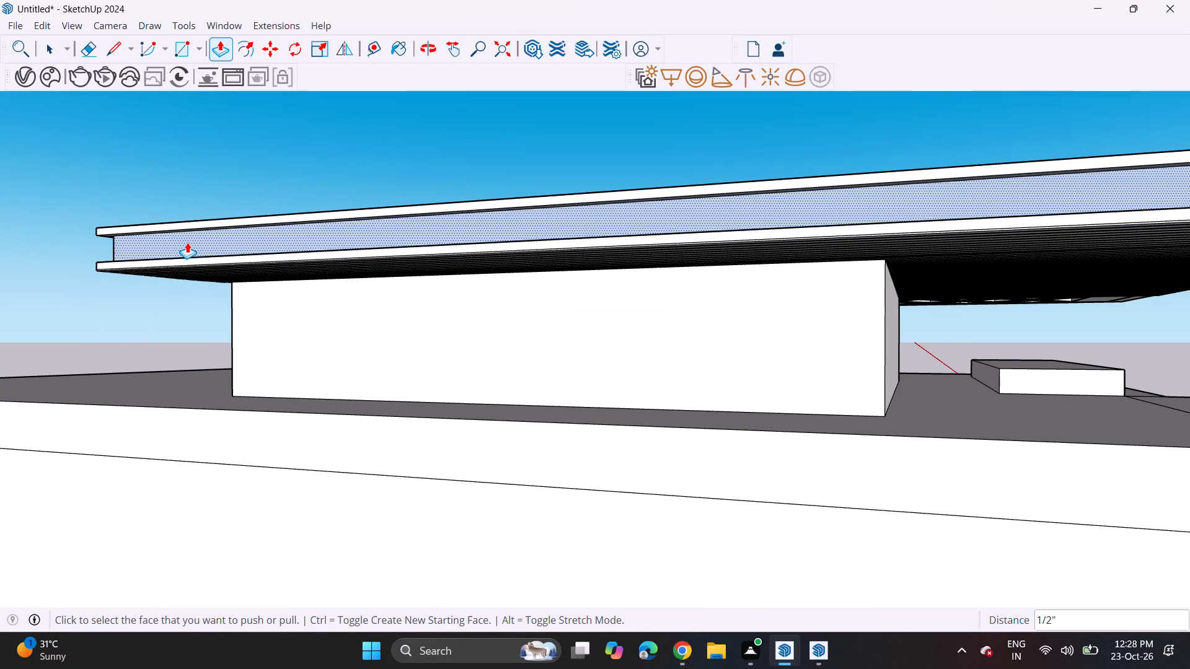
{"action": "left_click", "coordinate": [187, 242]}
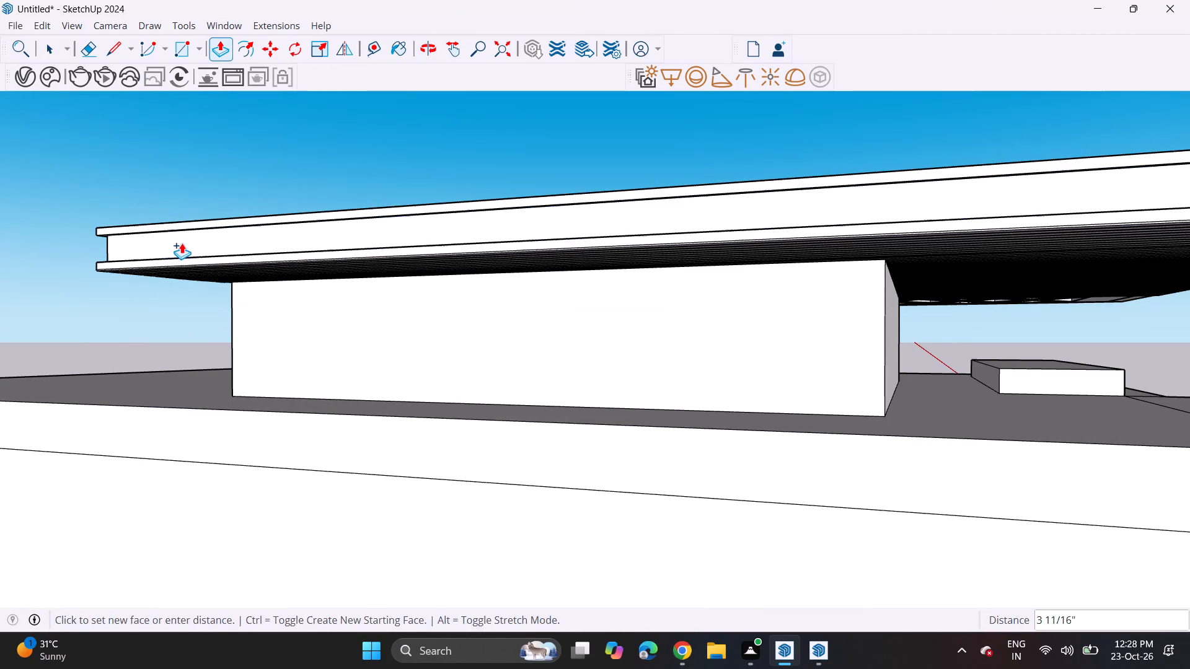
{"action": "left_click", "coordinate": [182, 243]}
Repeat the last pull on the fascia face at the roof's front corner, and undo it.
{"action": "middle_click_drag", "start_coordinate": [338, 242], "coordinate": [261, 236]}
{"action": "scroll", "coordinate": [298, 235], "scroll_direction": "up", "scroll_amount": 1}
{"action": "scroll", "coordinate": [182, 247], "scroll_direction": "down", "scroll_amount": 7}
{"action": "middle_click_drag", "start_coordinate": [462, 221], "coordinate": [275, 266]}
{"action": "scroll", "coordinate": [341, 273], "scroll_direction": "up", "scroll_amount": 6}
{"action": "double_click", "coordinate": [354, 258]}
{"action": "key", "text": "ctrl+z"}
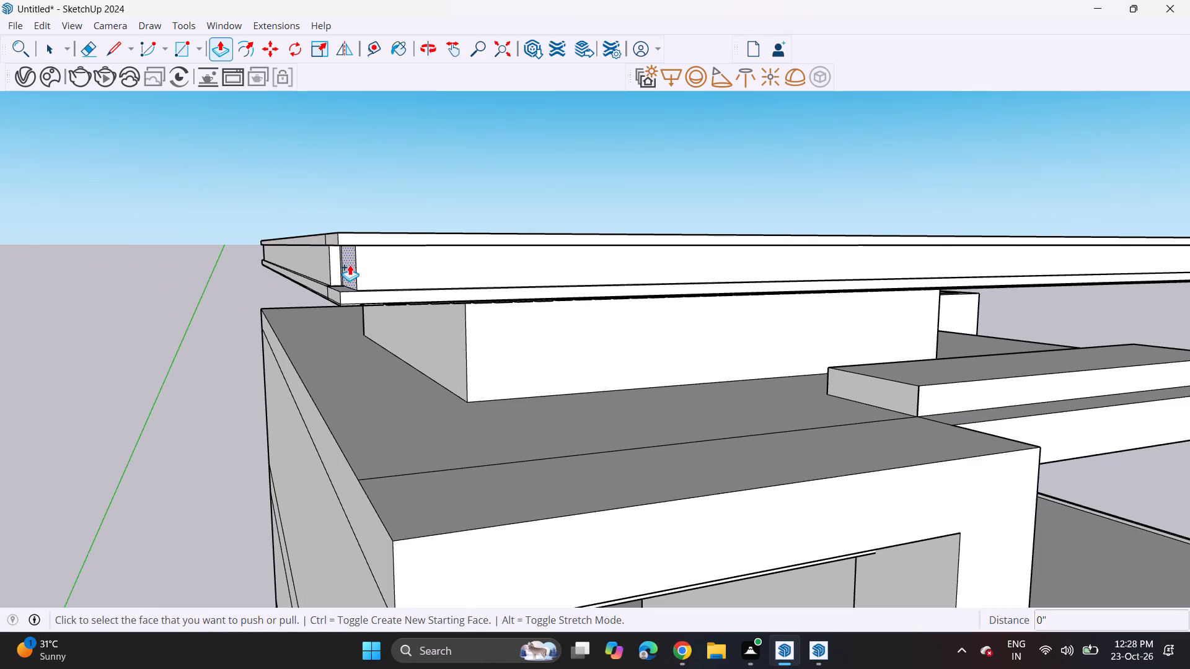
Push/Pull the two narrow step faces at the roof fascia's front corner by 1/2" and 5 15/16".
{"action": "left_click", "coordinate": [350, 265]}
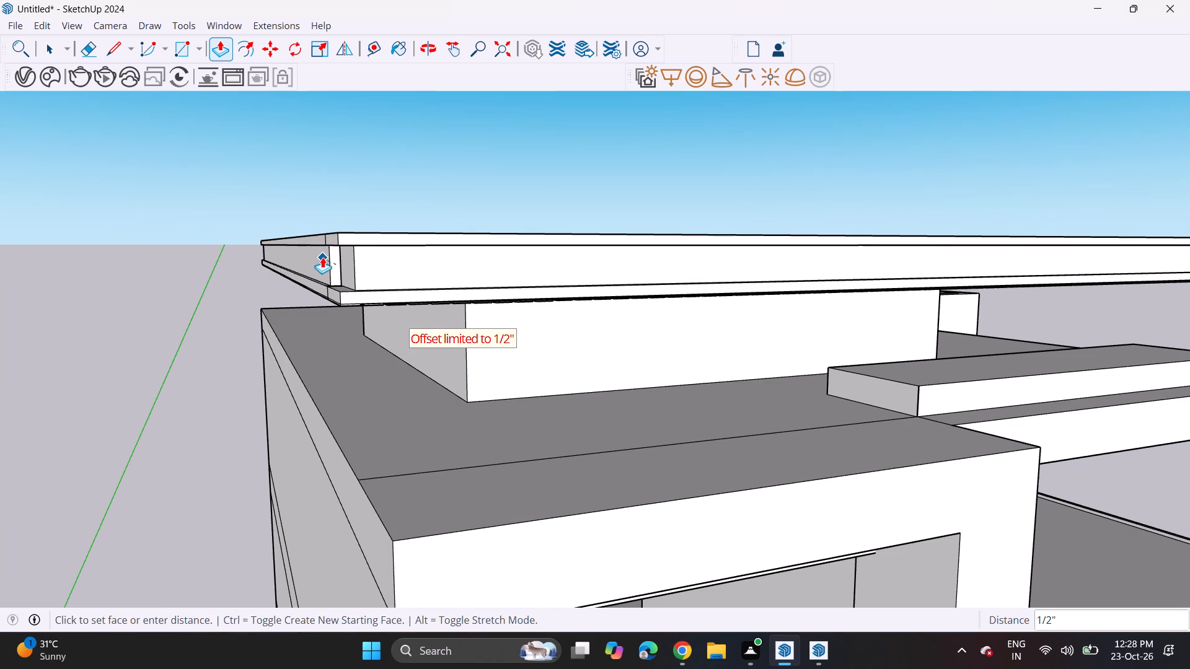
{"action": "left_click", "coordinate": [319, 255]}
{"action": "left_click", "coordinate": [330, 263]}
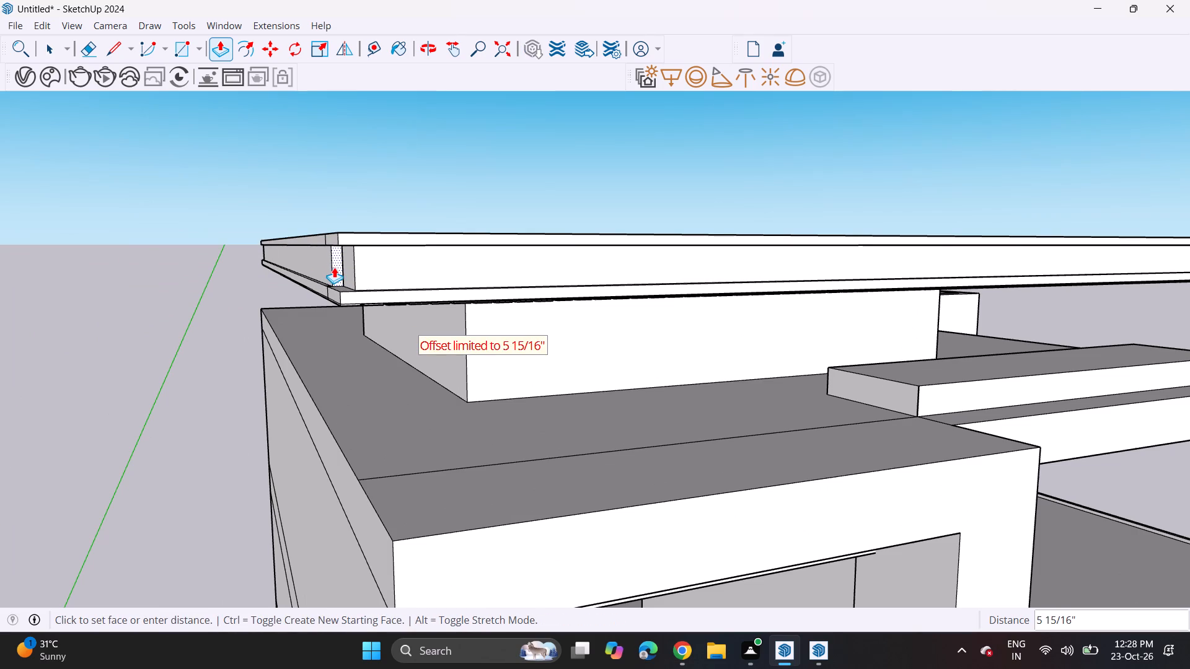
{"action": "left_click", "coordinate": [342, 268]}
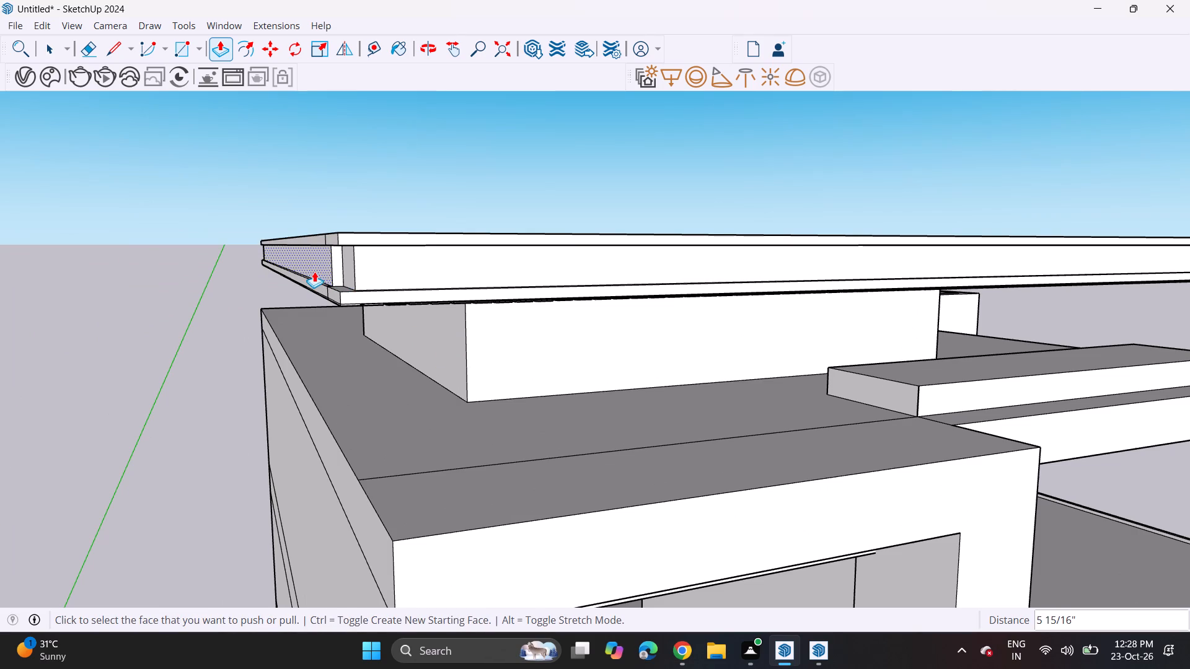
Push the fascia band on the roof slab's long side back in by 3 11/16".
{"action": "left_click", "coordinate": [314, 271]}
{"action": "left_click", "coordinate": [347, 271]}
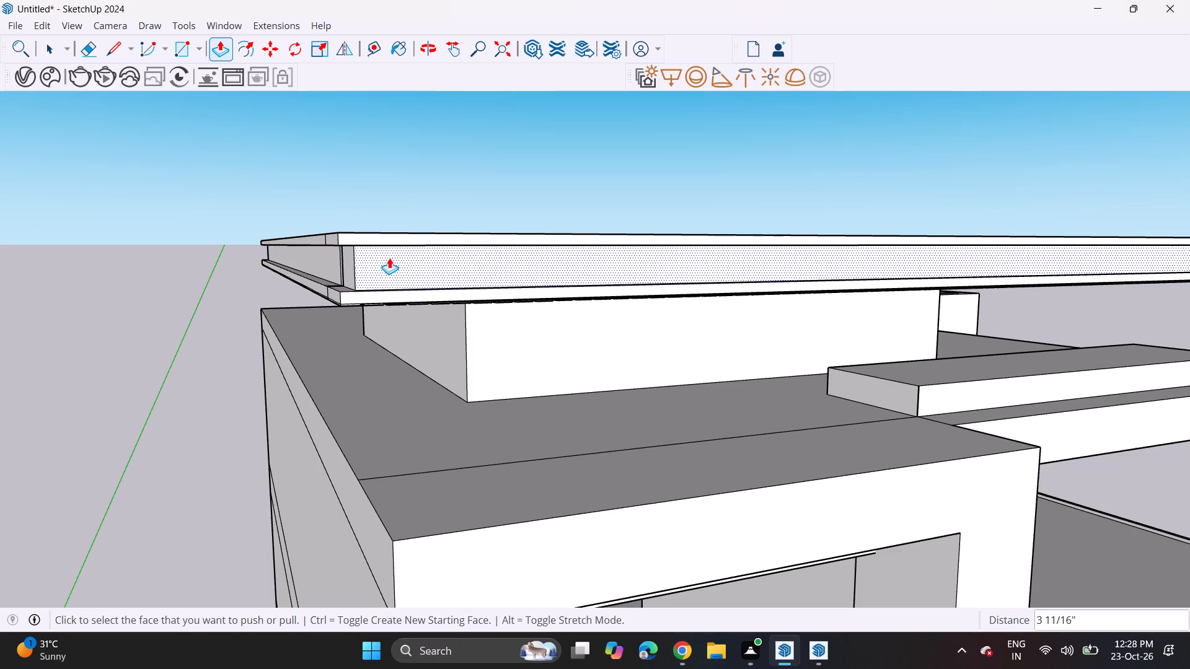
Push/Pull the slatted soffit face under the roof slab by 1/16".
{"action": "scroll", "coordinate": [389, 256], "scroll_direction": "up", "scroll_amount": 3}
{"action": "middle_click_drag", "start_coordinate": [386, 256], "coordinate": [257, 256]}
{"action": "scroll", "coordinate": [231, 260], "scroll_direction": "down", "scroll_amount": 15}
{"action": "middle_click_drag", "start_coordinate": [412, 282], "coordinate": [417, 233]}
{"action": "scroll", "coordinate": [409, 252], "scroll_direction": "up", "scroll_amount": 1}
{"action": "scroll", "coordinate": [355, 304], "scroll_direction": "up", "scroll_amount": 4}
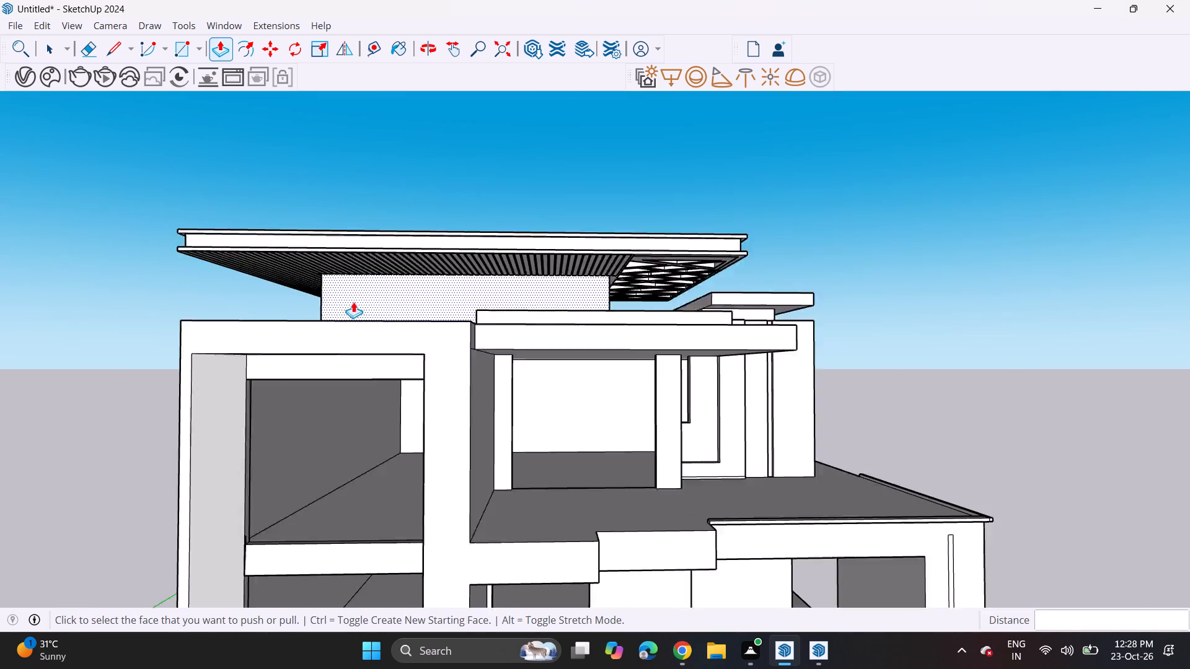
{"action": "scroll", "coordinate": [353, 302], "scroll_direction": "up", "scroll_amount": 2}
{"action": "scroll", "coordinate": [328, 240], "scroll_direction": "up", "scroll_amount": 9}
{"action": "middle_click_drag", "start_coordinate": [359, 254], "coordinate": [372, 184]}
{"action": "scroll", "coordinate": [390, 171], "scroll_direction": "up", "scroll_amount": 6}
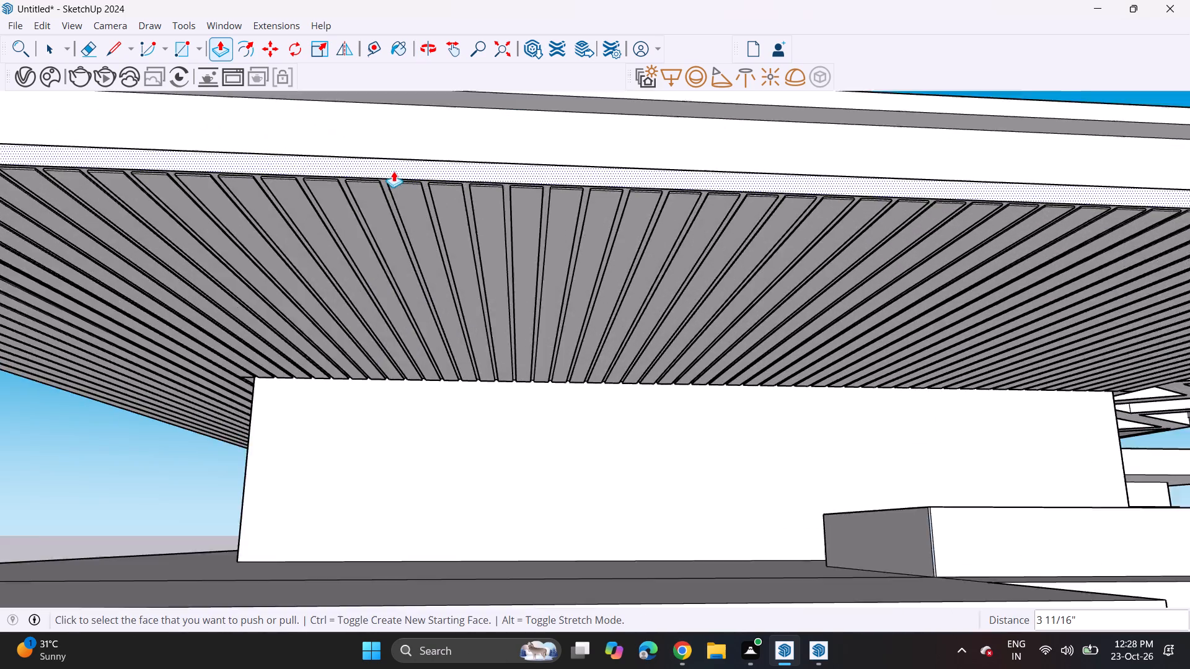
{"action": "scroll", "coordinate": [394, 171], "scroll_direction": "up", "scroll_amount": 14}
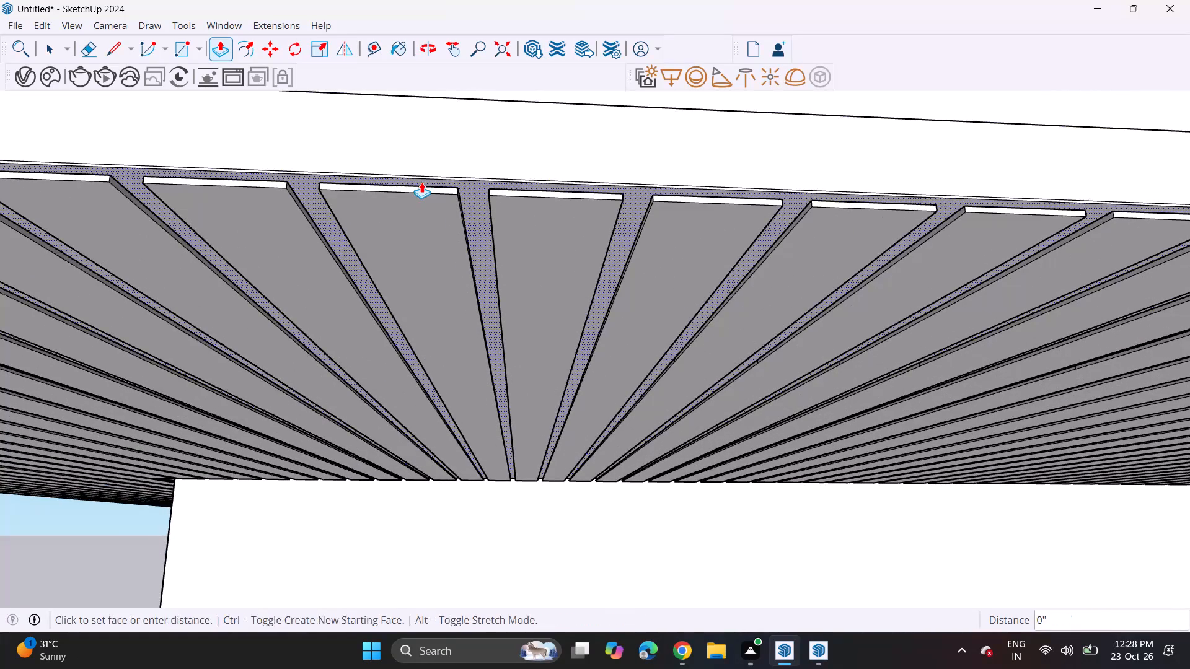
{"action": "left_click", "coordinate": [421, 182]}
{"action": "left_click", "coordinate": [412, 197]}
Push/Pull the inner side face of the end triangular opening in the roof lattice by 6 11/16".
{"action": "scroll", "coordinate": [405, 201], "scroll_direction": "down", "scroll_amount": 5}
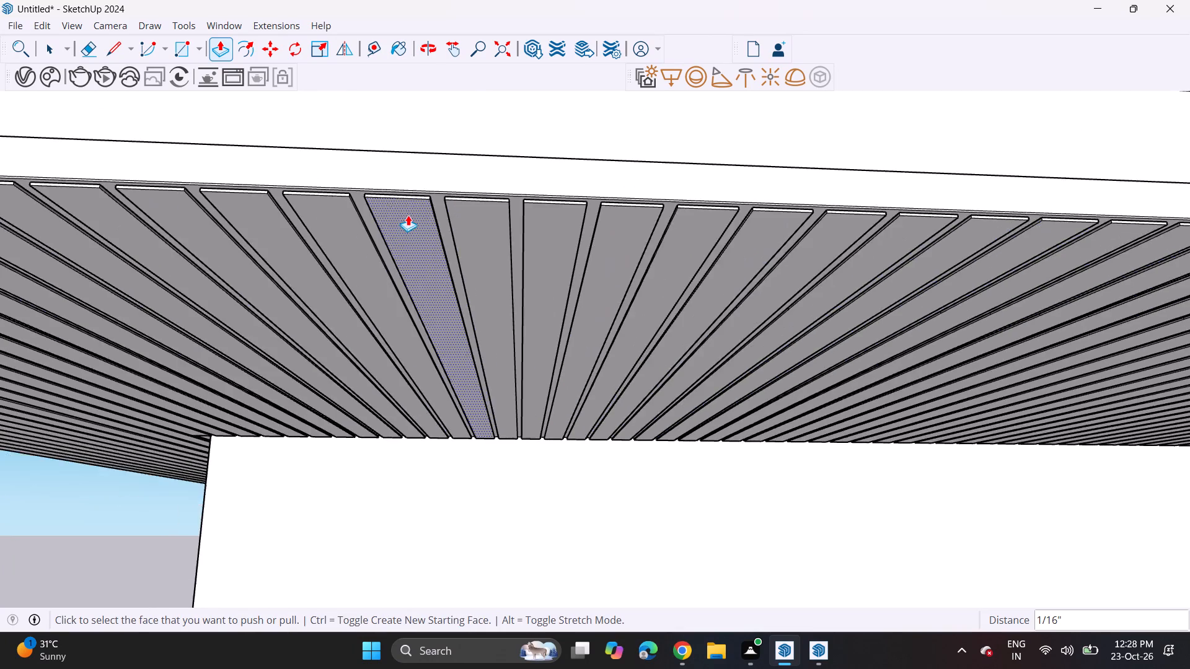
{"action": "scroll", "coordinate": [408, 215], "scroll_direction": "down", "scroll_amount": 20}
{"action": "scroll", "coordinate": [408, 215], "scroll_direction": "down", "scroll_amount": 11}
{"action": "middle_click_drag", "start_coordinate": [537, 282], "coordinate": [526, 237]}
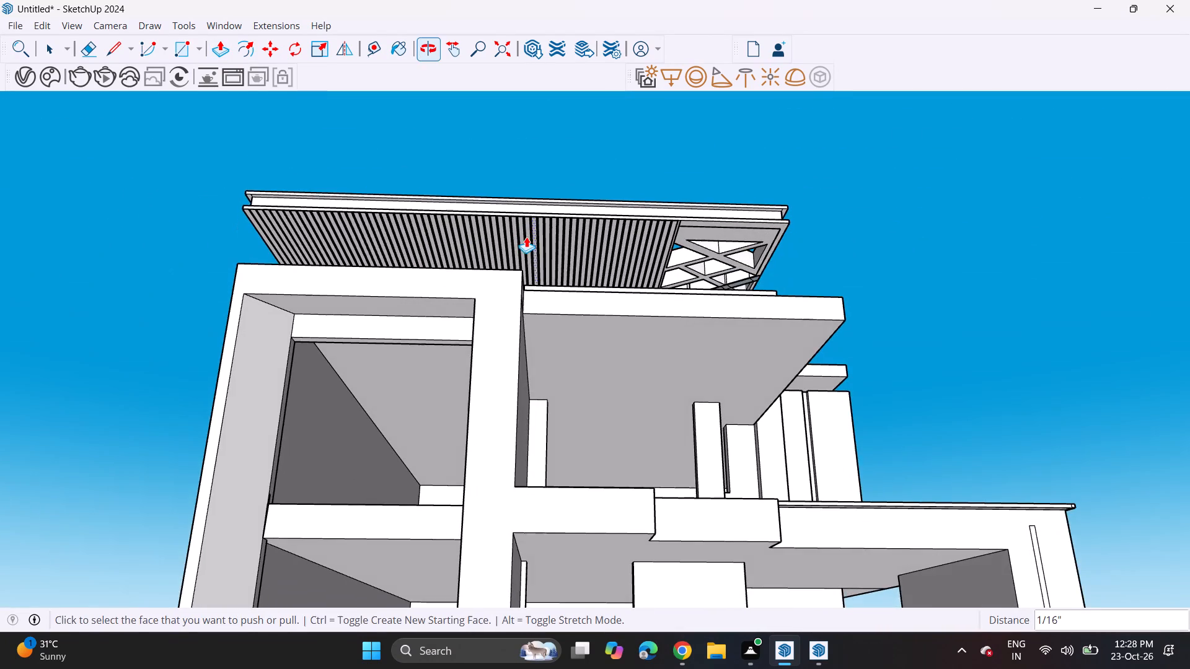
{"action": "scroll", "coordinate": [545, 261], "scroll_direction": "up", "scroll_amount": 1}
{"action": "middle_click_drag", "start_coordinate": [513, 266], "coordinate": [333, 297], "text": "shift"}
{"action": "scroll", "coordinate": [641, 269], "scroll_direction": "up", "scroll_amount": 5}
{"action": "scroll", "coordinate": [501, 289], "scroll_direction": "up", "scroll_amount": 5}
{"action": "middle_click_drag", "start_coordinate": [500, 247], "coordinate": [506, 219]}
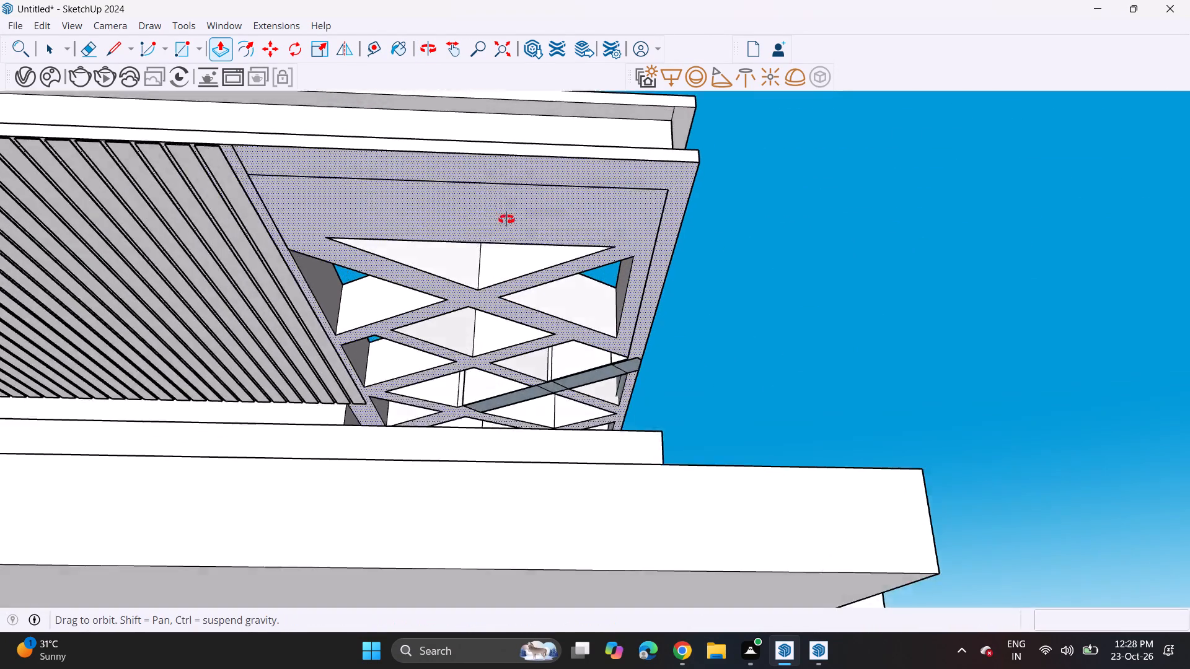
{"action": "middle_click_drag", "start_coordinate": [506, 219], "coordinate": [422, 565]}
{"action": "scroll", "coordinate": [439, 448], "scroll_direction": "up", "scroll_amount": 1}
{"action": "middle_click_drag", "start_coordinate": [438, 447], "coordinate": [437, 634]}
{"action": "middle_click_drag", "start_coordinate": [443, 533], "coordinate": [436, 350]}
{"action": "scroll", "coordinate": [430, 422], "scroll_direction": "up", "scroll_amount": 1, "text": "shift"}
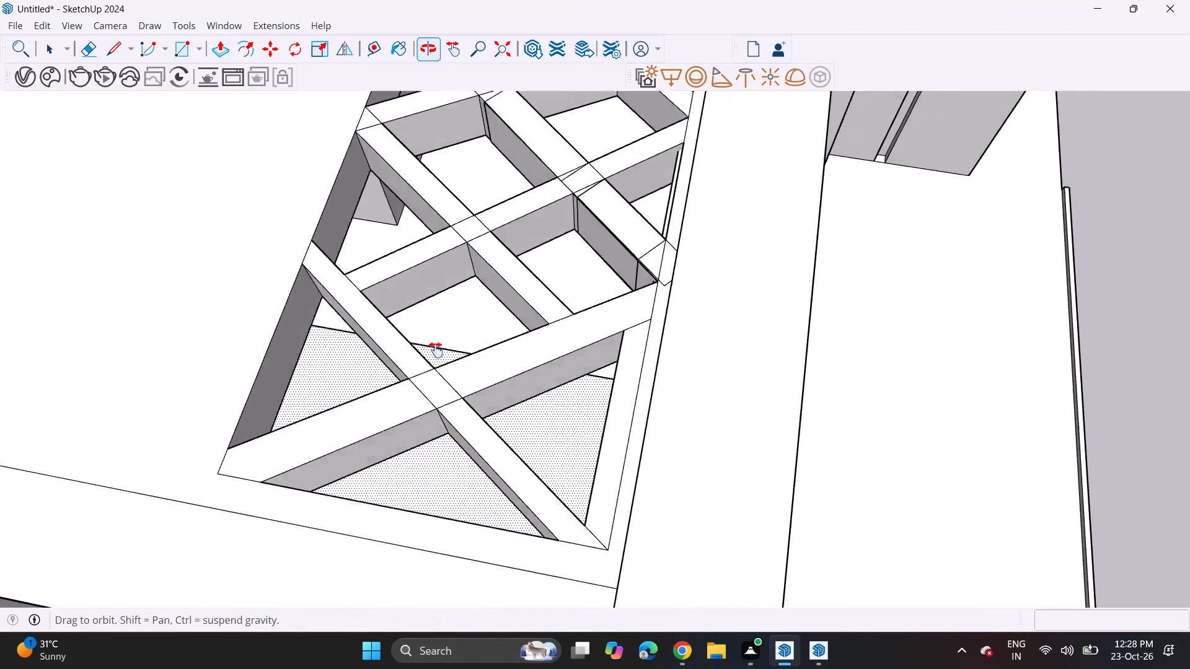
{"action": "middle_click_drag", "start_coordinate": [436, 350], "coordinate": [443, 310]}
{"action": "middle_click_drag", "start_coordinate": [459, 292], "coordinate": [439, 520]}
{"action": "middle_click_drag", "start_coordinate": [437, 527], "coordinate": [431, 537]}
{"action": "left_click", "coordinate": [439, 451]}
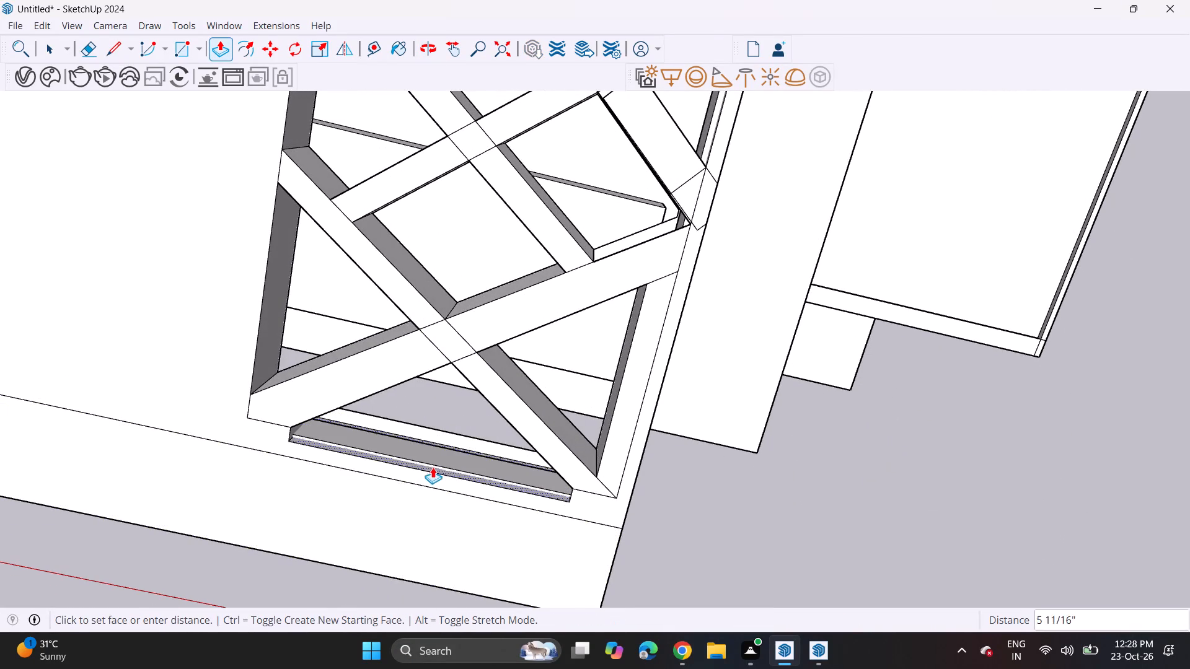
{"action": "left_click", "coordinate": [431, 469]}
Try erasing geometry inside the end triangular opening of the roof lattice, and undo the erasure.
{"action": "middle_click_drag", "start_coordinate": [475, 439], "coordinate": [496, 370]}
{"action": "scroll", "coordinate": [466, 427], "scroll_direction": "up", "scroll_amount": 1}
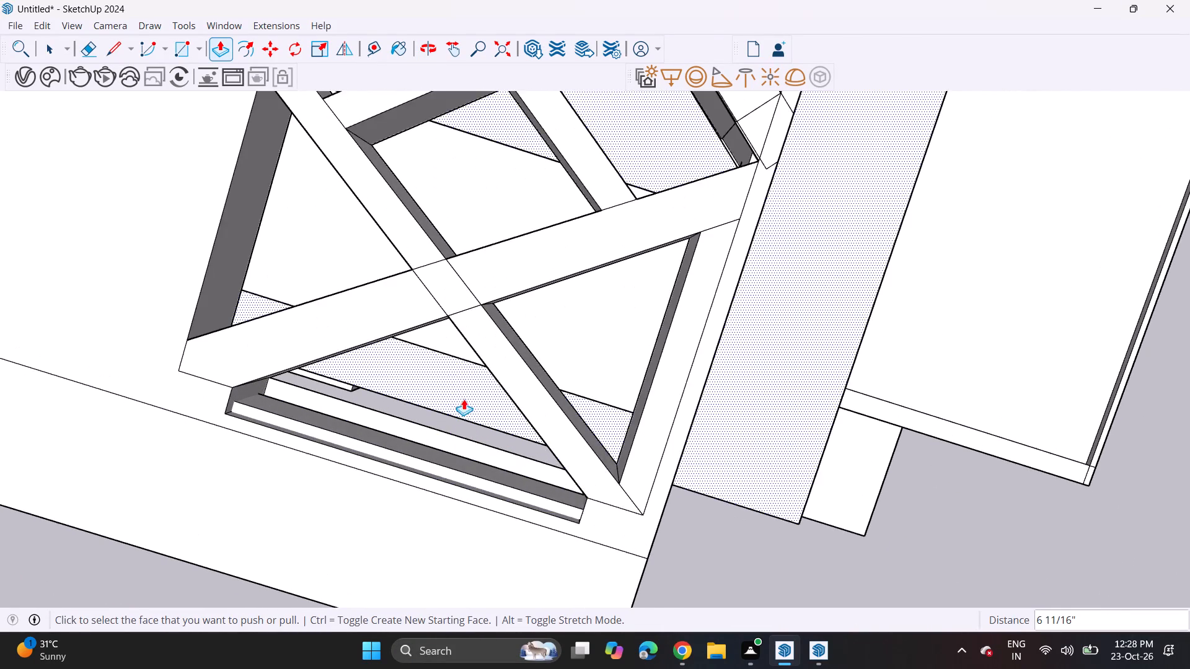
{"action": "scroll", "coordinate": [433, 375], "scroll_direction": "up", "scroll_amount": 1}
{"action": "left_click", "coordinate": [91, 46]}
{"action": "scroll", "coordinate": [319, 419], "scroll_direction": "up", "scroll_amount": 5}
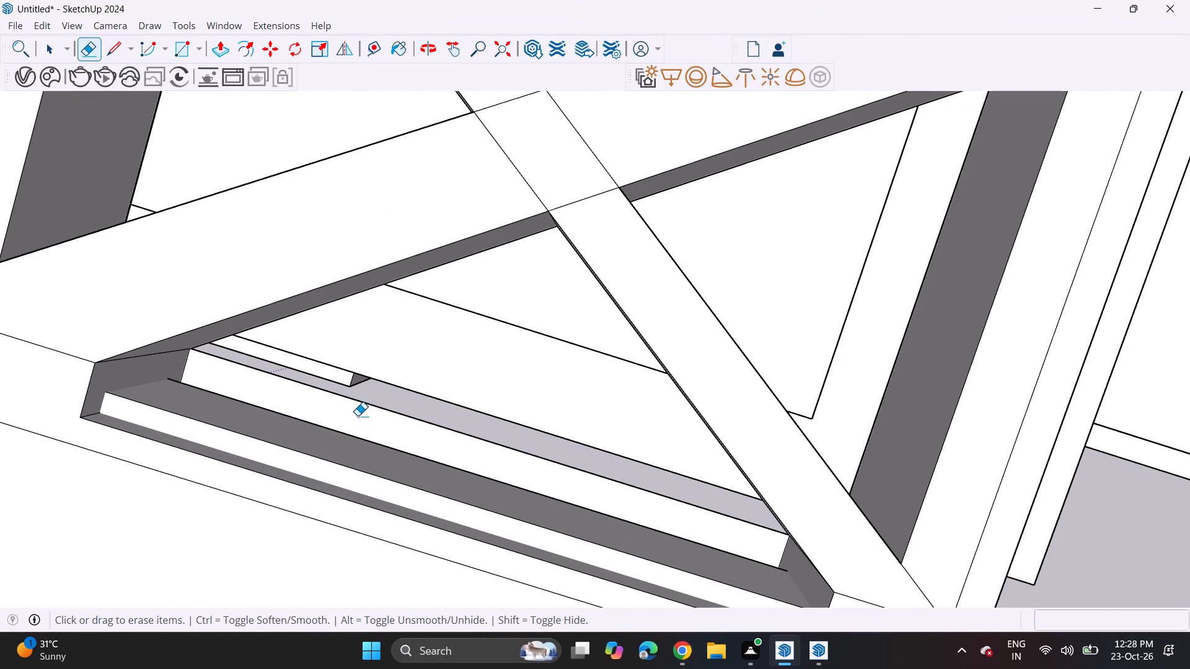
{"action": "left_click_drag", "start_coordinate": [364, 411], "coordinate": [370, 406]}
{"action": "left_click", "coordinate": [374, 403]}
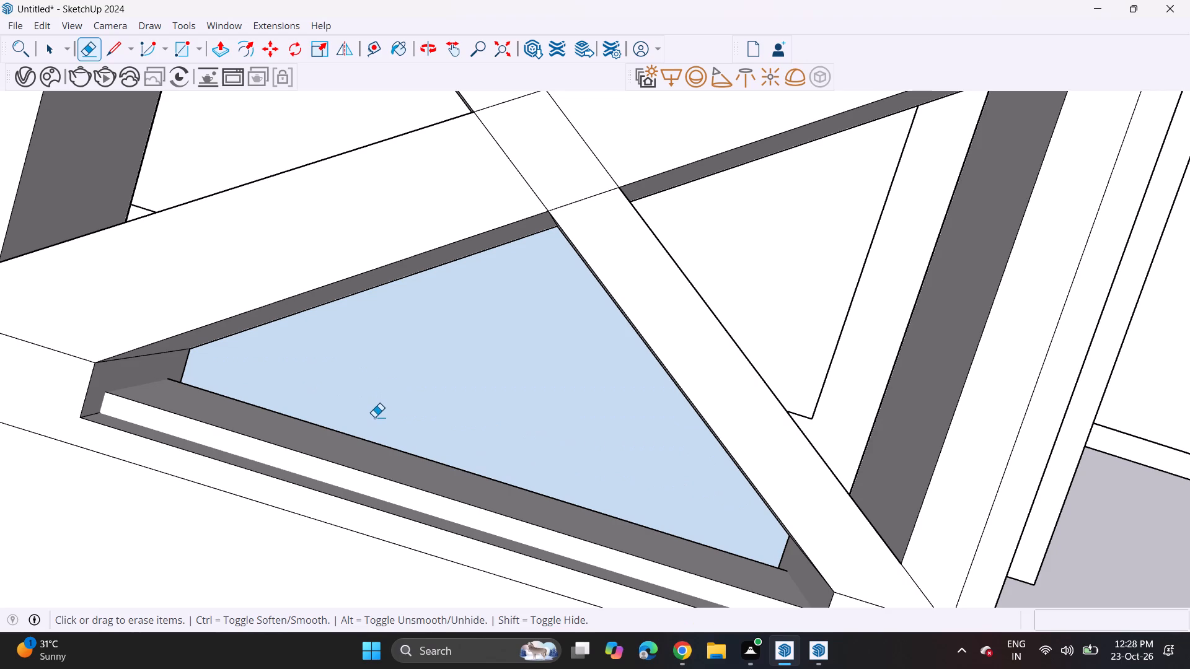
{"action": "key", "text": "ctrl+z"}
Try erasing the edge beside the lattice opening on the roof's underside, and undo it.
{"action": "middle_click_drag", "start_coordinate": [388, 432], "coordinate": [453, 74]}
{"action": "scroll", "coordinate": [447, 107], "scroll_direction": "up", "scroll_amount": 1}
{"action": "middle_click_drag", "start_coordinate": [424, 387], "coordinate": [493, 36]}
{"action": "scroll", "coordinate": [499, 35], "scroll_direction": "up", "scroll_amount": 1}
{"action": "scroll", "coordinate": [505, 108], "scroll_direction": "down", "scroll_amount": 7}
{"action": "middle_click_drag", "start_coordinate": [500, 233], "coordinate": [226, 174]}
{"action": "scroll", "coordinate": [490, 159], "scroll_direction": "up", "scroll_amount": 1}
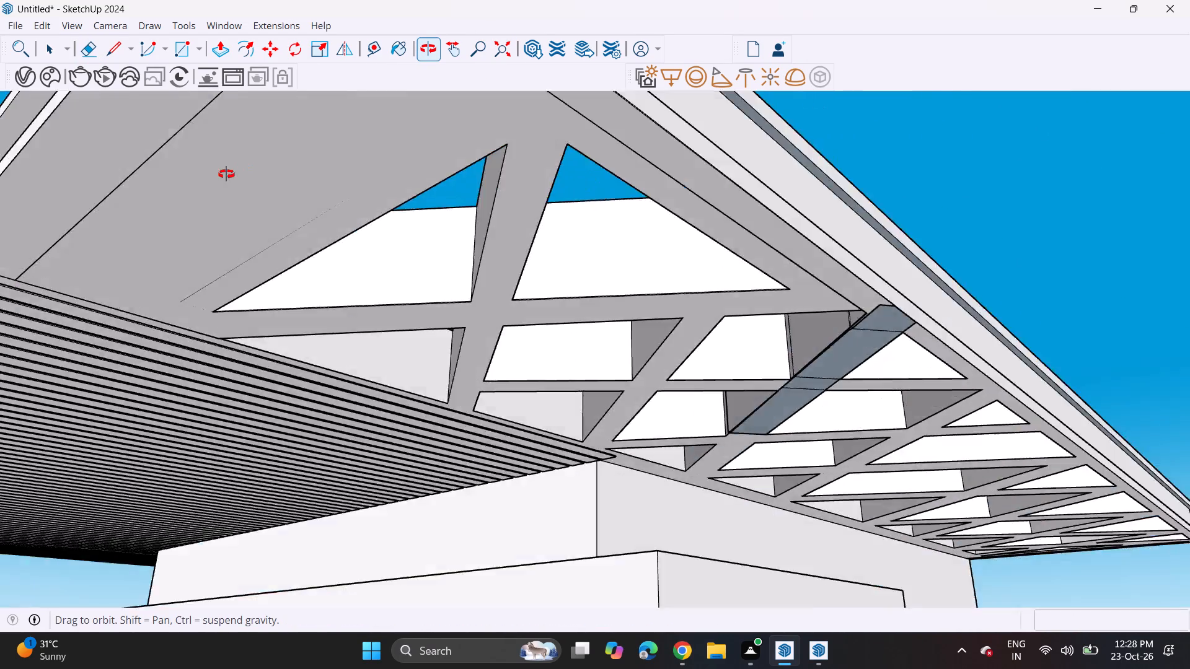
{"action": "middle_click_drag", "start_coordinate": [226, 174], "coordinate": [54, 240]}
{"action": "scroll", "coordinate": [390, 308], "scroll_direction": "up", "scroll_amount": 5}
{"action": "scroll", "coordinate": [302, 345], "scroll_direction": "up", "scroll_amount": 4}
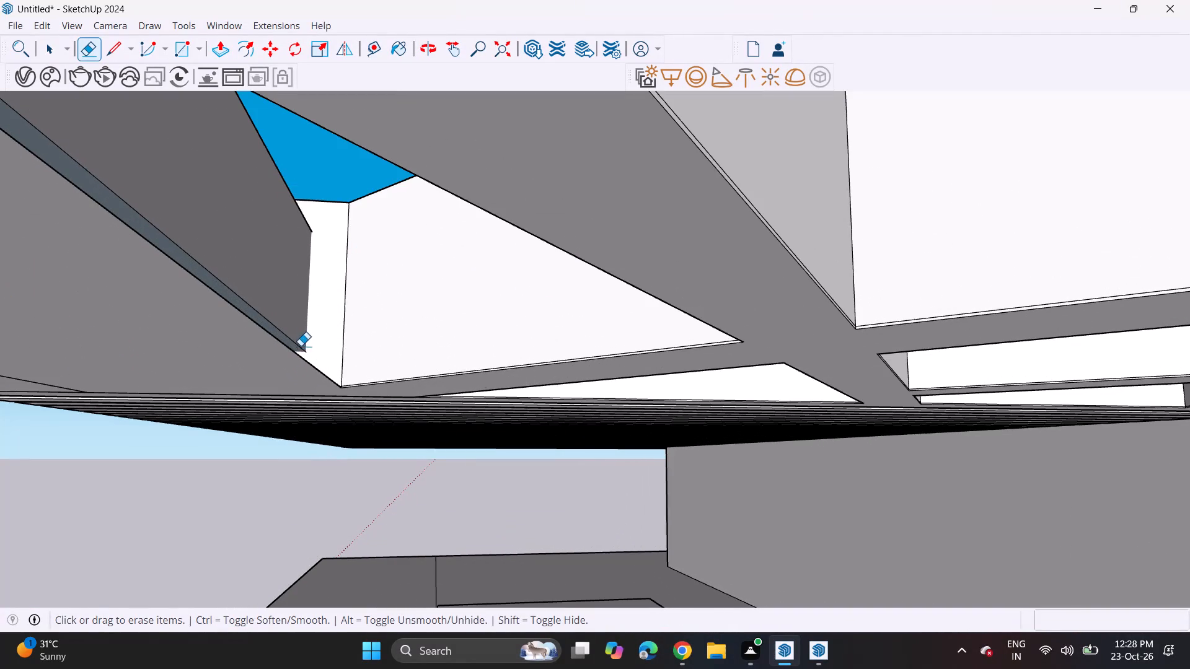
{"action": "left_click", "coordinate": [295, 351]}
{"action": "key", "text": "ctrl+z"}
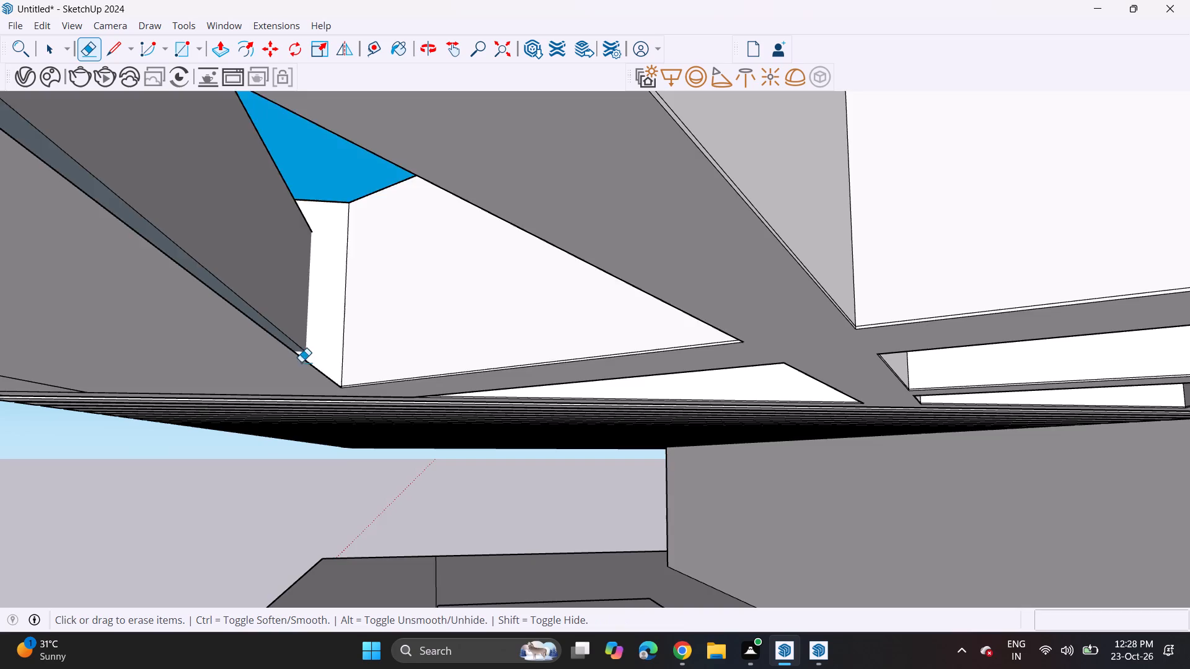
Examine the roof overhang, its slatted soffit and lattice, and the house's front elevation.
{"action": "scroll", "coordinate": [299, 368], "scroll_direction": "down", "scroll_amount": 14}
{"action": "middle_click_drag", "start_coordinate": [232, 406], "coordinate": [542, 336]}
{"action": "scroll", "coordinate": [234, 405], "scroll_direction": "up", "scroll_amount": 1}
{"action": "scroll", "coordinate": [591, 327], "scroll_direction": "down", "scroll_amount": 15}
{"action": "middle_click_drag", "start_coordinate": [399, 414], "coordinate": [647, 393]}
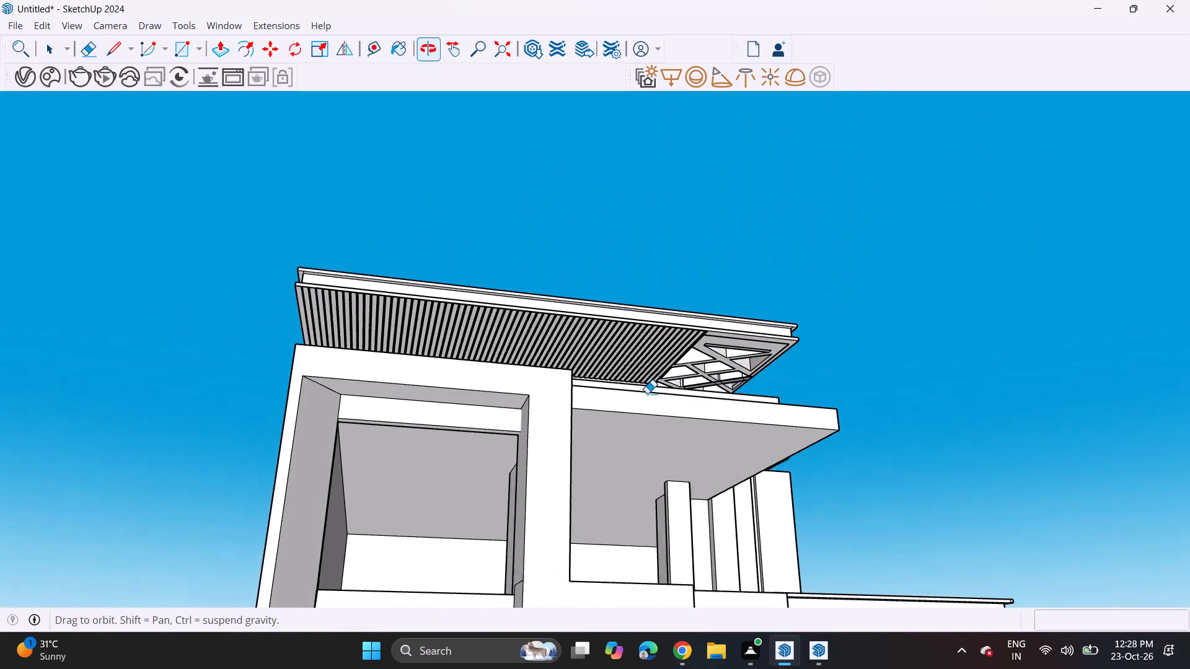
{"action": "middle_click_drag", "start_coordinate": [647, 393], "coordinate": [644, 393]}
{"action": "middle_click_drag", "start_coordinate": [607, 396], "coordinate": [527, 279]}
{"action": "scroll", "coordinate": [526, 279], "scroll_direction": "up", "scroll_amount": 1}
{"action": "middle_click_drag", "start_coordinate": [473, 389], "coordinate": [398, 476]}
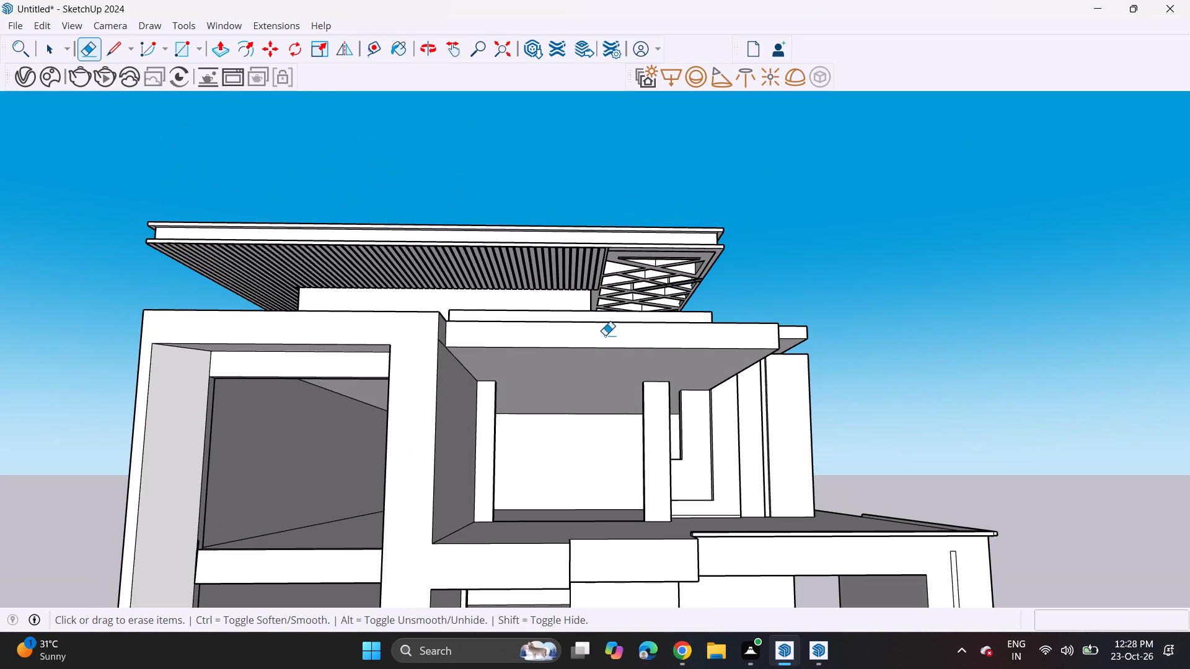
{"action": "key", "text": "space"}
{"action": "scroll", "coordinate": [709, 268], "scroll_direction": "down", "scroll_amount": 6}
{"action": "middle_click_drag", "start_coordinate": [666, 349], "coordinate": [617, 303], "text": "shift"}
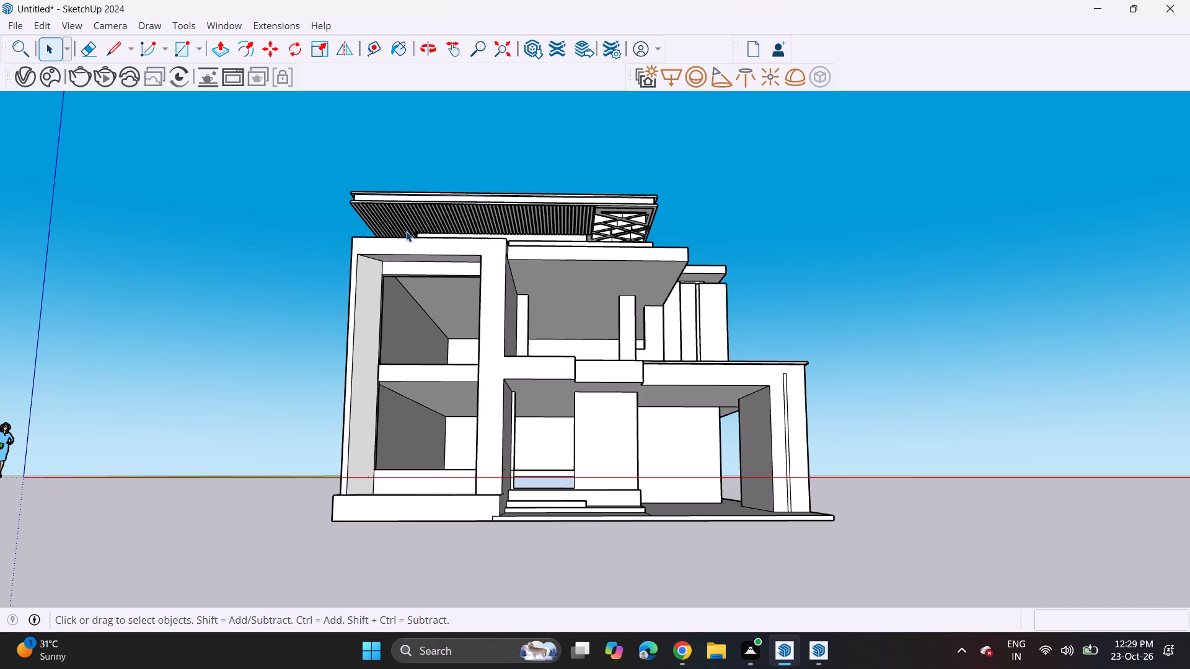
Draw diagonal lines at both upper corners of the upper-storey front opening, from outer frame corner to inner lintel corner, forming a sloped header face.
{"action": "scroll", "coordinate": [382, 261], "scroll_direction": "up", "scroll_amount": 11}
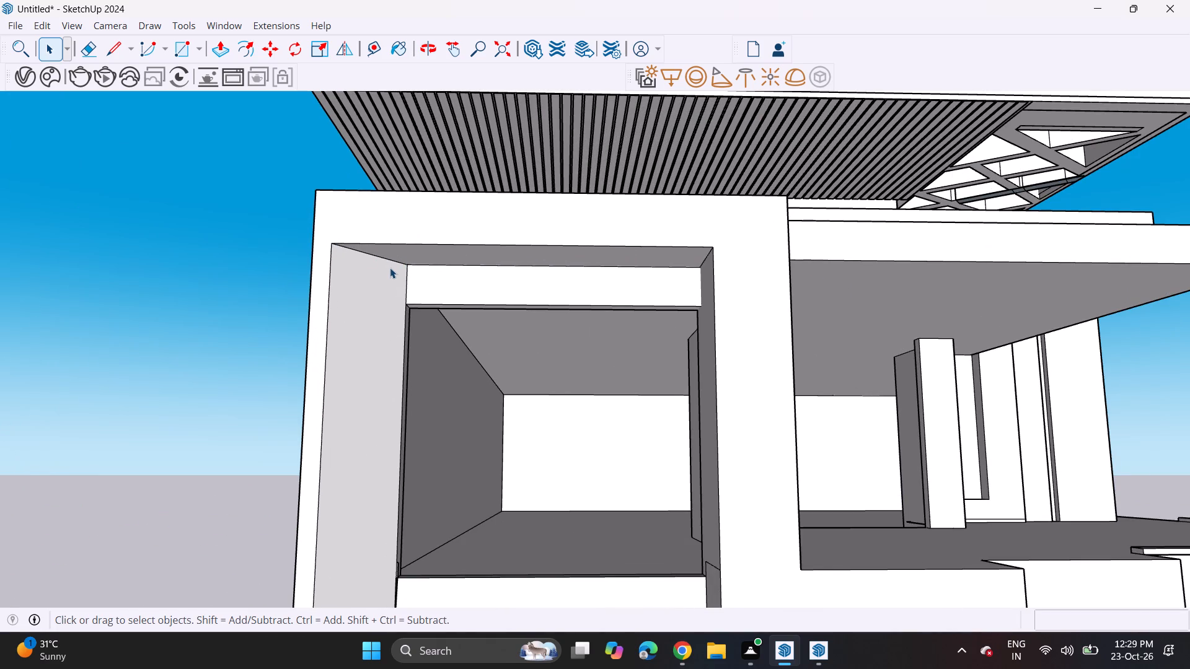
{"action": "left_click", "coordinate": [117, 39]}
{"action": "left_click", "coordinate": [334, 245]}
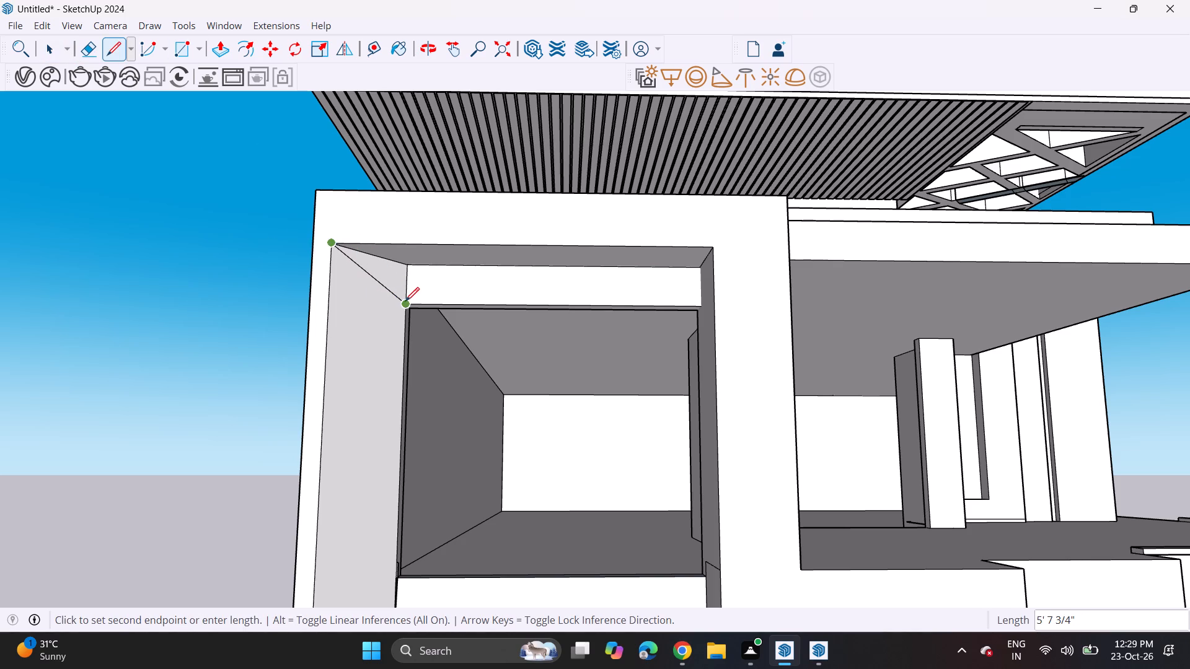
{"action": "left_click", "coordinate": [408, 303]}
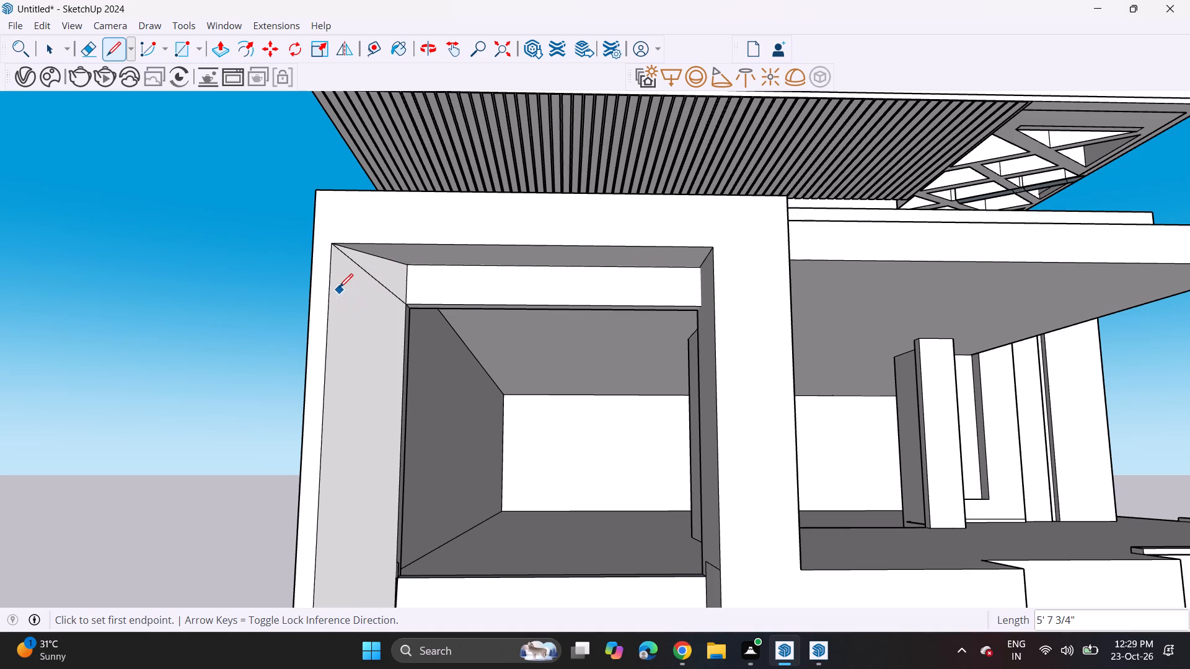
{"action": "middle_click_drag", "start_coordinate": [491, 293], "coordinate": [521, 292]}
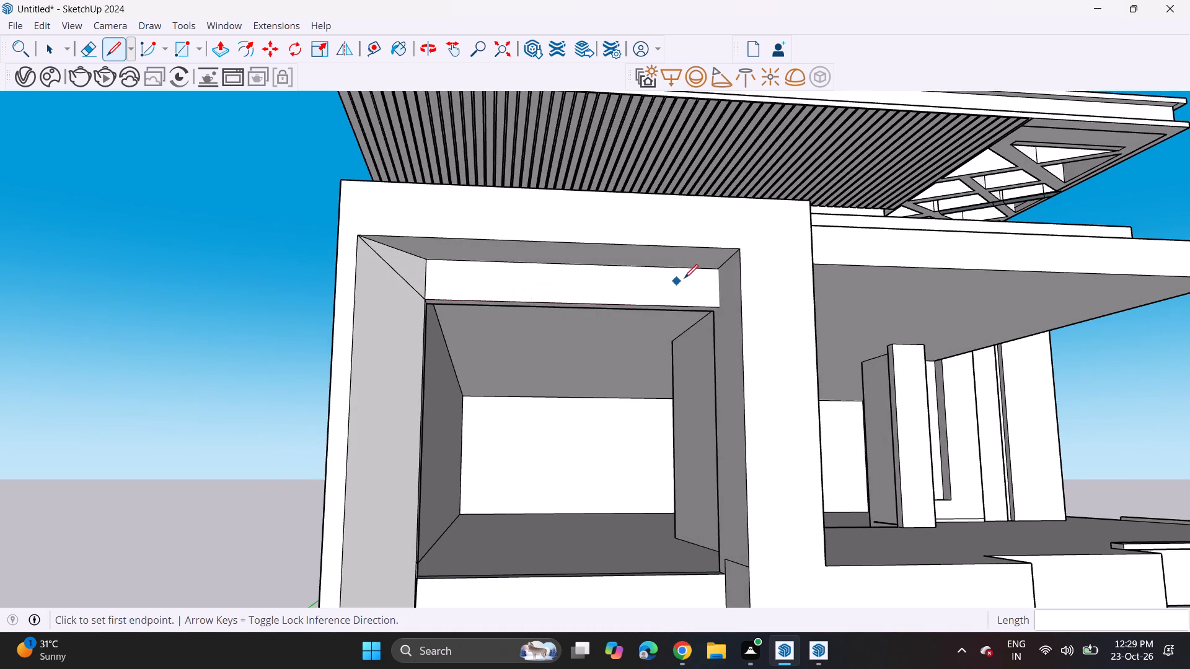
{"action": "scroll", "coordinate": [695, 278], "scroll_direction": "up", "scroll_amount": 1}
{"action": "middle_click_drag", "start_coordinate": [704, 279], "coordinate": [753, 290]}
{"action": "scroll", "coordinate": [800, 274], "scroll_direction": "up", "scroll_amount": 5}
{"action": "left_click", "coordinate": [800, 264]}
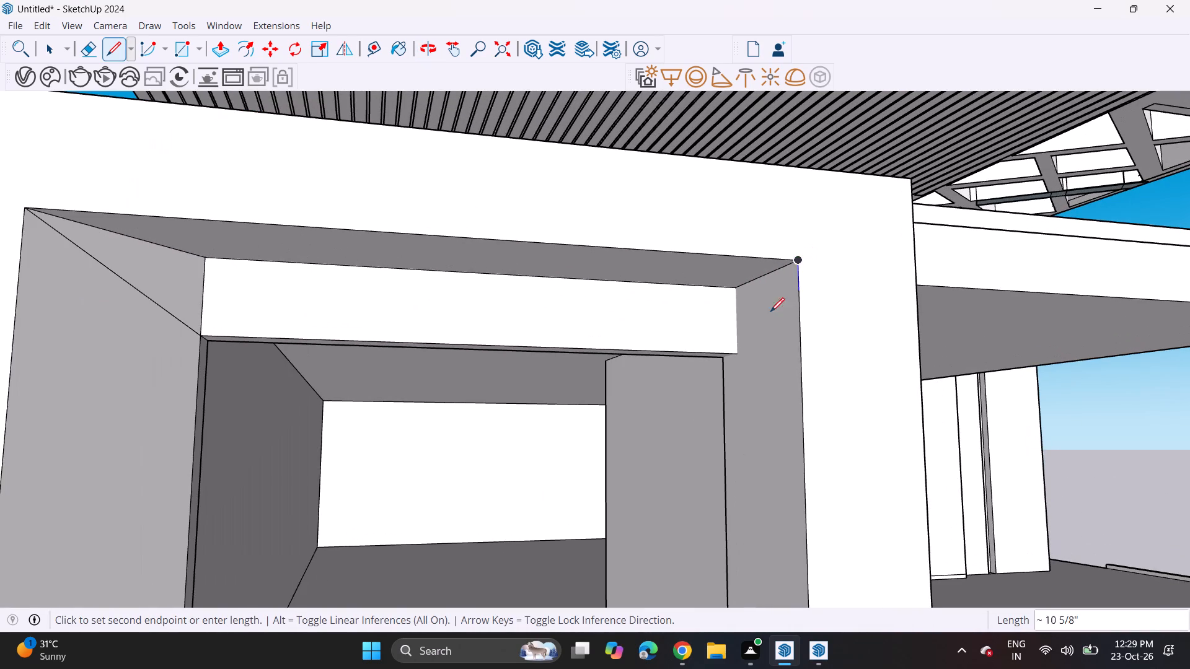
{"action": "left_click", "coordinate": [734, 352]}
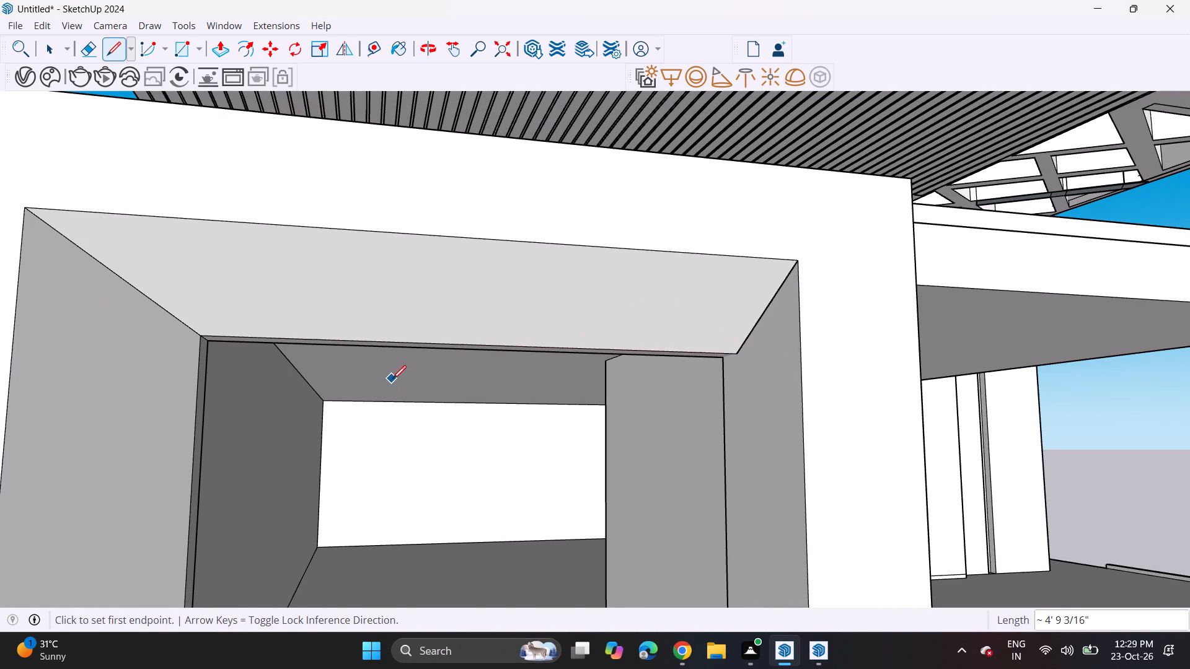
Examine the upper-storey opening's frame and the whole house from the side and front.
{"action": "scroll", "coordinate": [392, 379], "scroll_direction": "down", "scroll_amount": 7}
{"action": "middle_click_drag", "start_coordinate": [438, 357], "coordinate": [710, 273]}
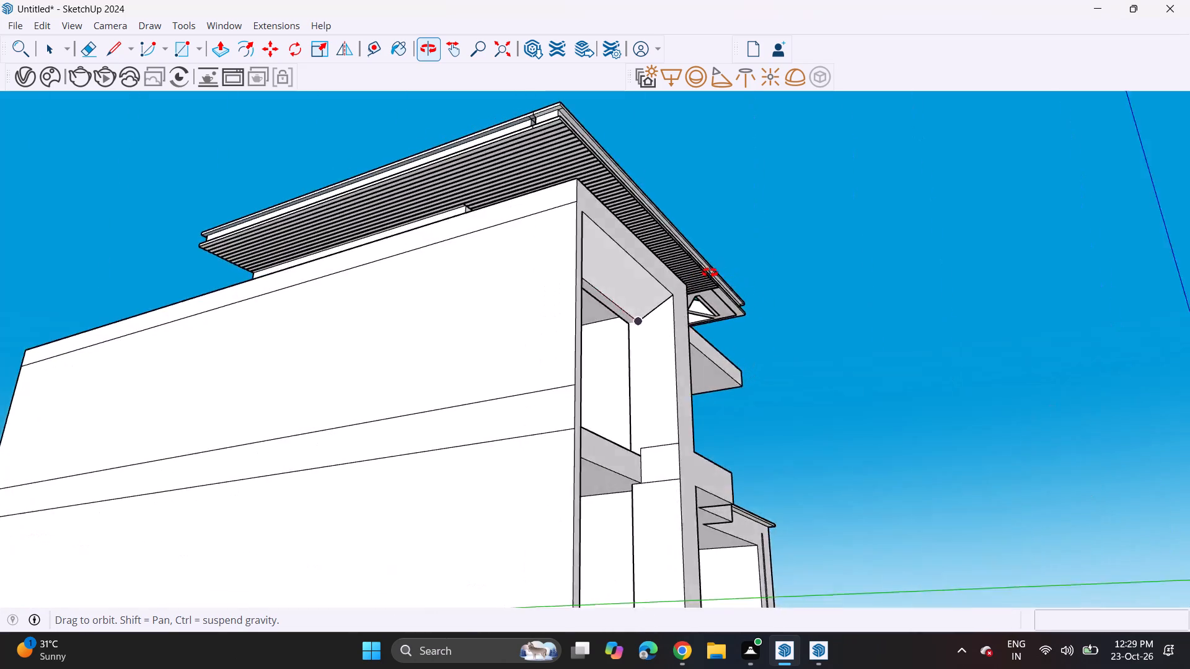
{"action": "middle_click_drag", "start_coordinate": [710, 273], "coordinate": [351, 395]}
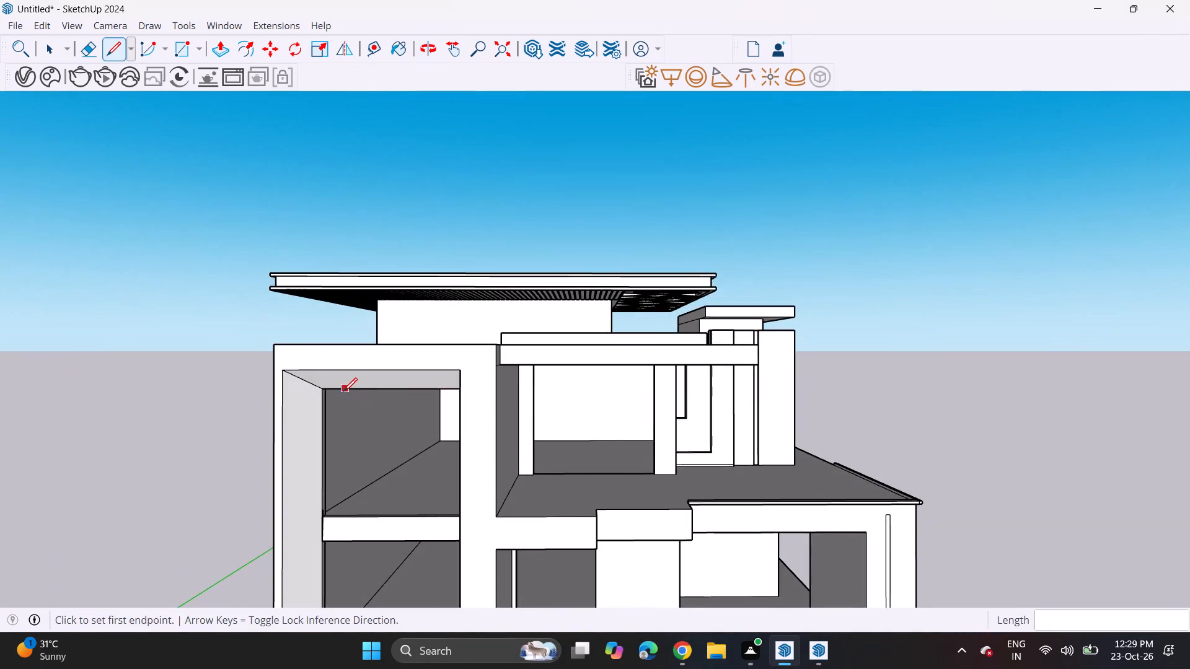
{"action": "scroll", "coordinate": [343, 391], "scroll_direction": "down", "scroll_amount": 4}
{"action": "middle_click_drag", "start_coordinate": [369, 442], "coordinate": [311, 366]}
{"action": "middle_click_drag", "start_coordinate": [299, 359], "coordinate": [385, 351]}
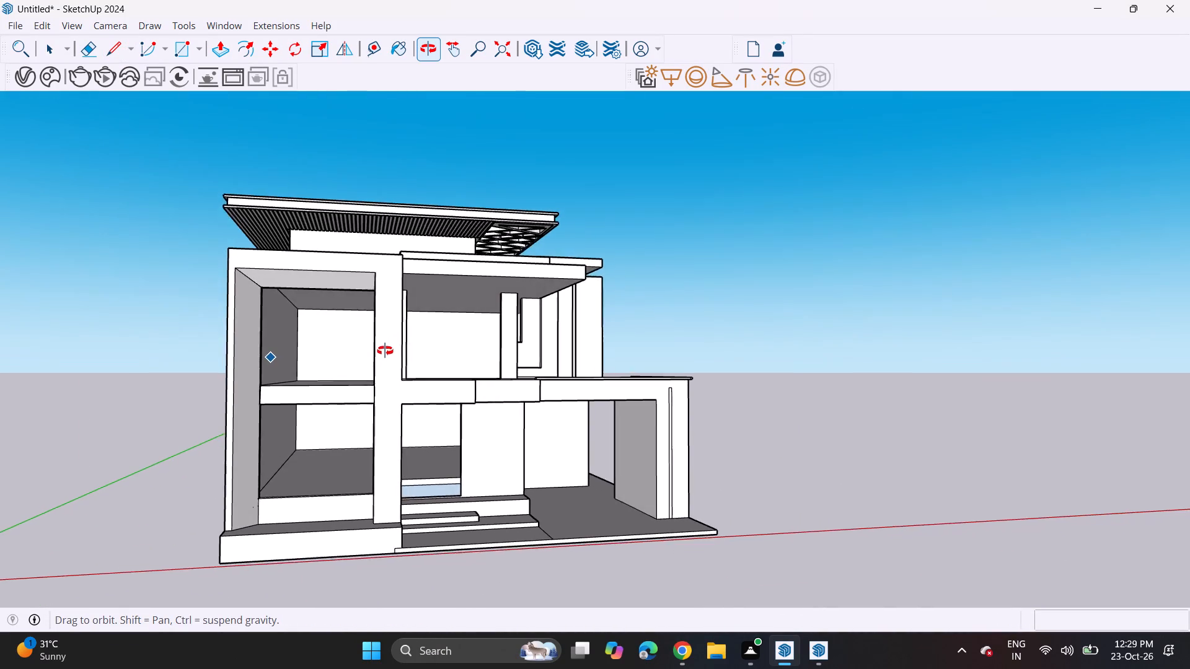
{"action": "middle_click_drag", "start_coordinate": [385, 351], "coordinate": [372, 361]}
{"action": "scroll", "coordinate": [372, 361], "scroll_direction": "up", "scroll_amount": 1}
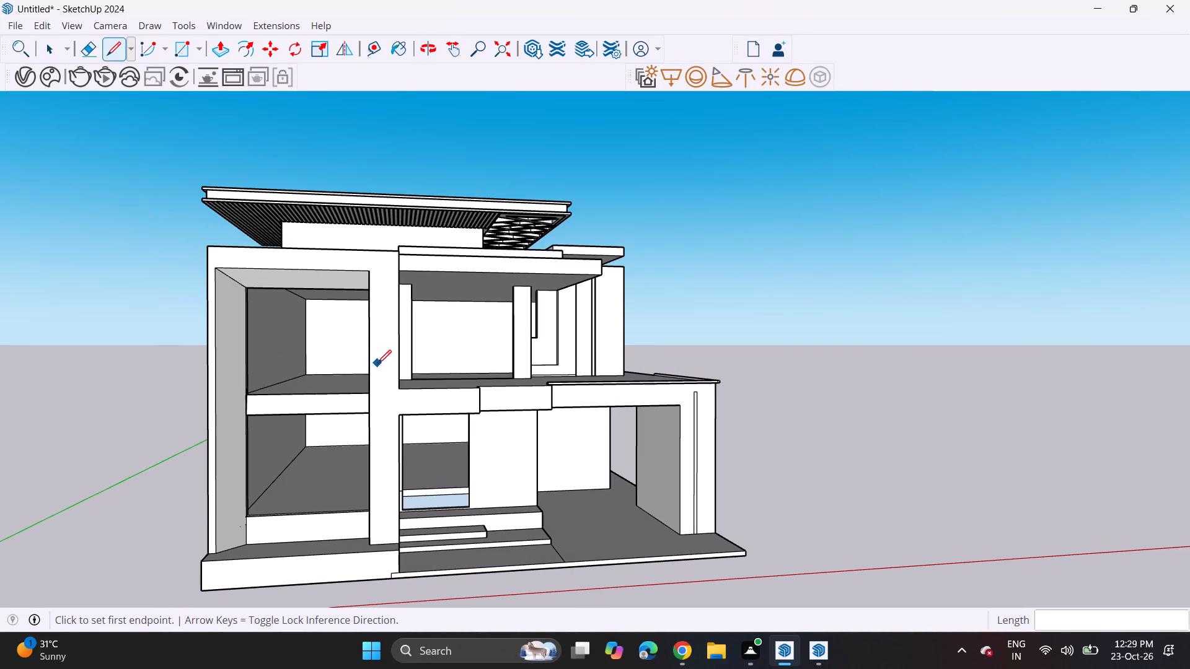
Examine the upper-storey front opening and the room behind it, then bring the whole model back into view.
{"action": "middle_click_drag", "start_coordinate": [328, 354], "coordinate": [340, 310]}
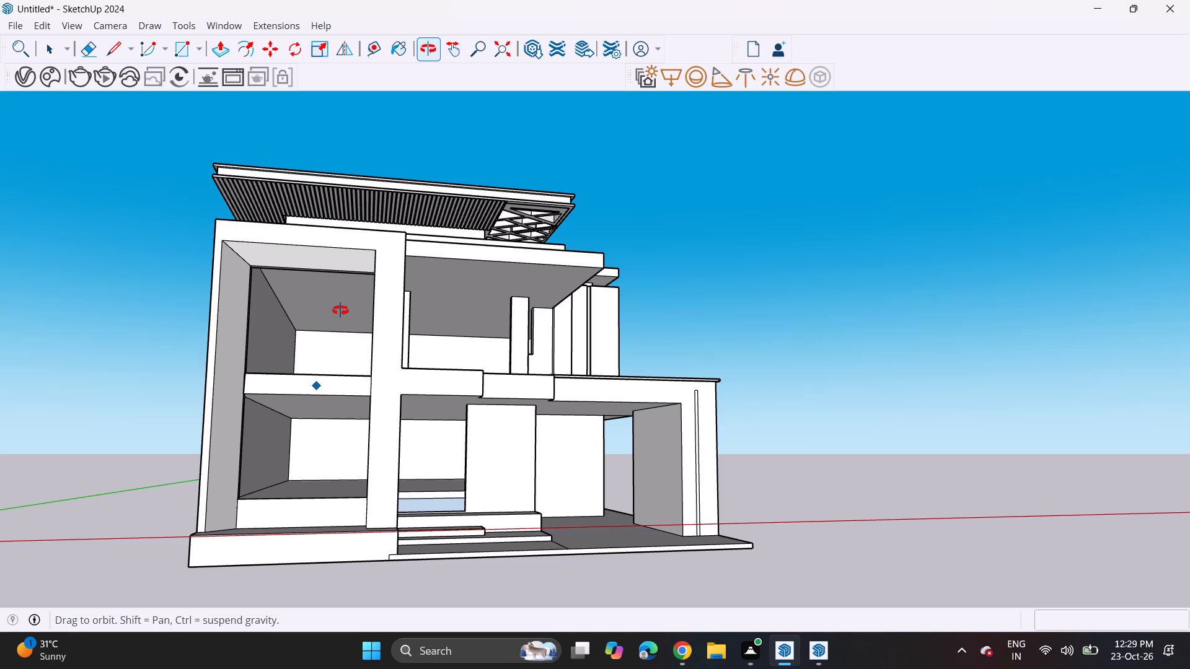
{"action": "middle_click_drag", "start_coordinate": [340, 310], "coordinate": [328, 372]}
{"action": "middle_click_drag", "start_coordinate": [311, 274], "coordinate": [324, 212]}
{"action": "scroll", "coordinate": [312, 302], "scroll_direction": "up", "scroll_amount": 3}
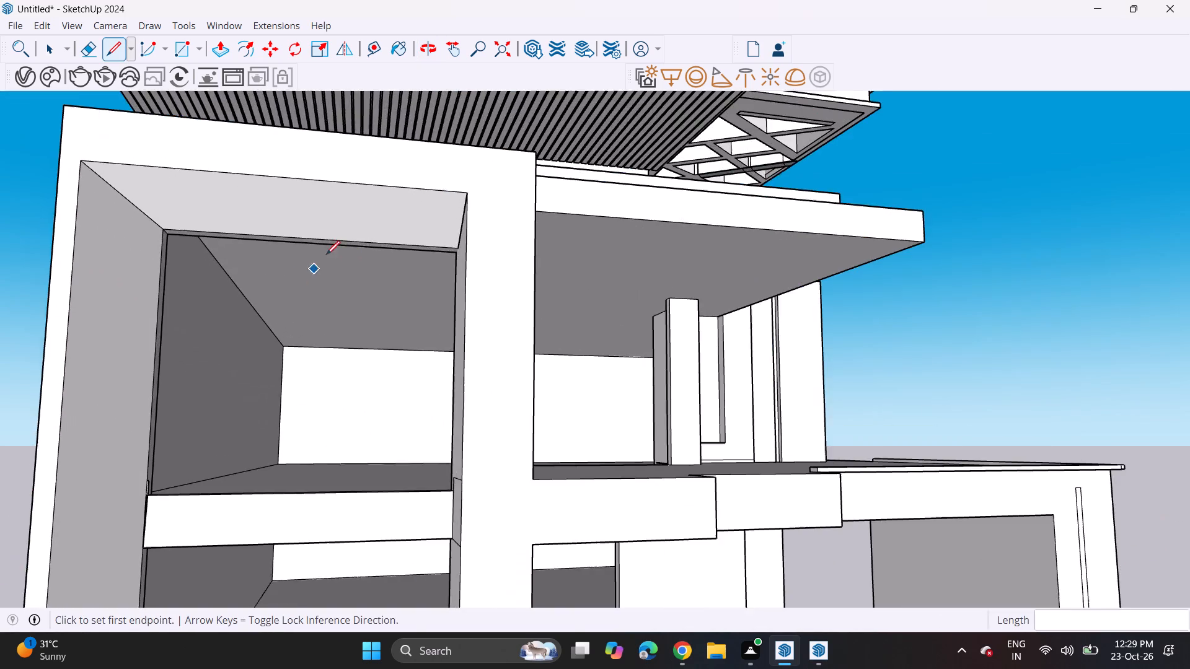
{"action": "scroll", "coordinate": [326, 255], "scroll_direction": "up", "scroll_amount": 4}
{"action": "middle_click_drag", "start_coordinate": [337, 261], "coordinate": [475, 238]}
{"action": "scroll", "coordinate": [550, 270], "scroll_direction": "up", "scroll_amount": 6}
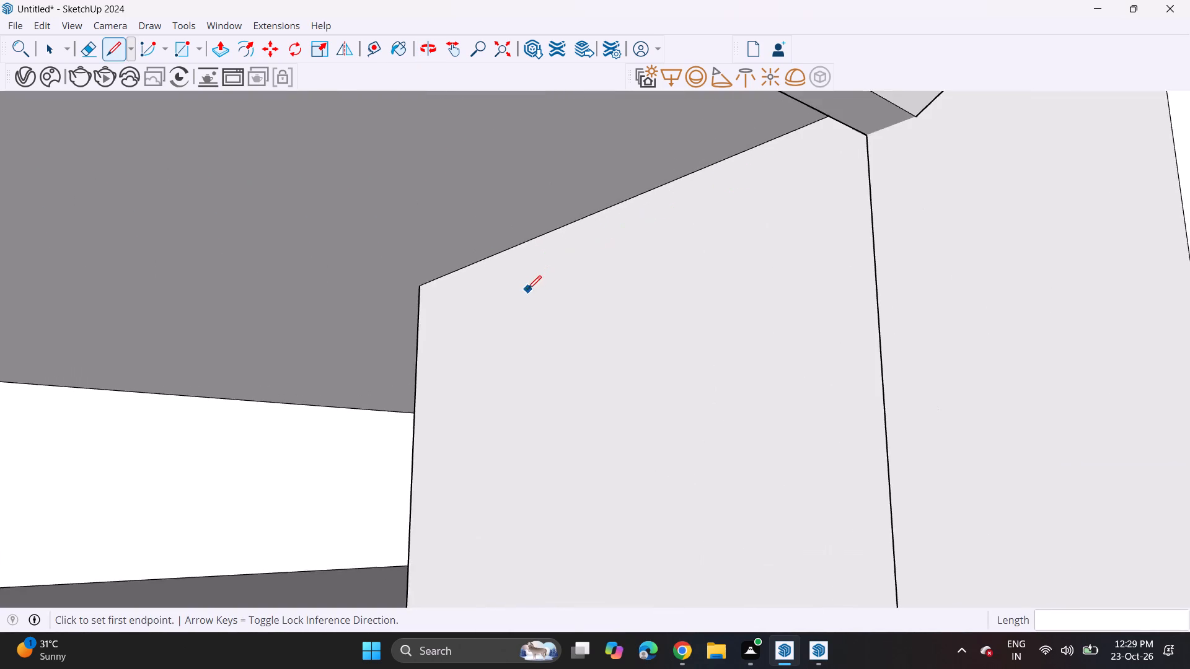
{"action": "scroll", "coordinate": [528, 288], "scroll_direction": "up", "scroll_amount": 1}
{"action": "middle_click_drag", "start_coordinate": [531, 287], "coordinate": [498, 307]}
{"action": "scroll", "coordinate": [496, 307], "scroll_direction": "up", "scroll_amount": 2}
{"action": "middle_click_drag", "start_coordinate": [487, 311], "coordinate": [567, 346]}
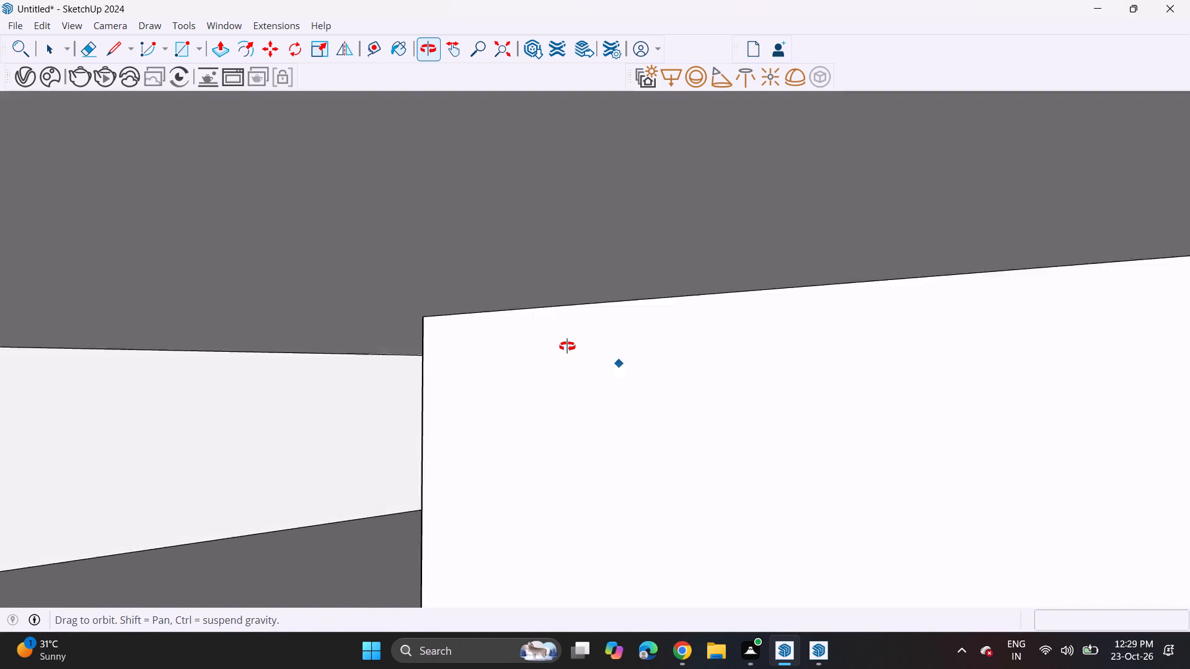
{"action": "middle_click_drag", "start_coordinate": [567, 346], "coordinate": [602, 344]}
{"action": "middle_click_drag", "start_coordinate": [575, 341], "coordinate": [335, 345]}
{"action": "scroll", "coordinate": [472, 341], "scroll_direction": "up", "scroll_amount": 1}
{"action": "scroll", "coordinate": [335, 348], "scroll_direction": "down", "scroll_amount": 14}
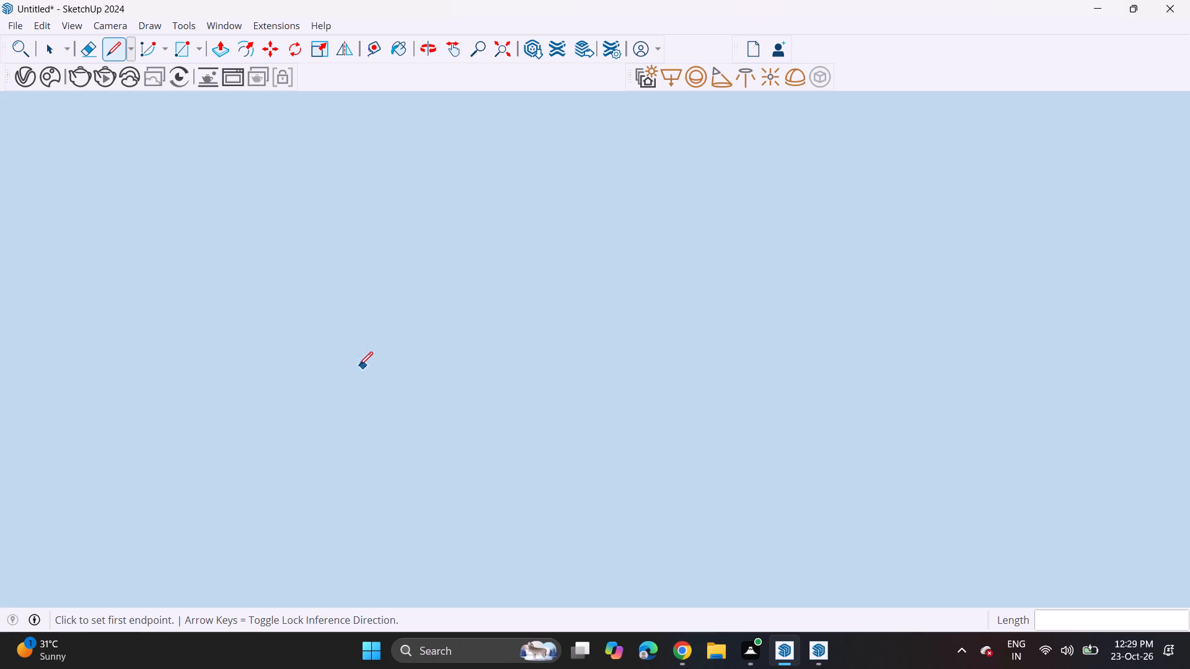
{"action": "scroll", "coordinate": [359, 365], "scroll_direction": "down", "scroll_amount": 5}
{"action": "left_click", "coordinate": [507, 51]}
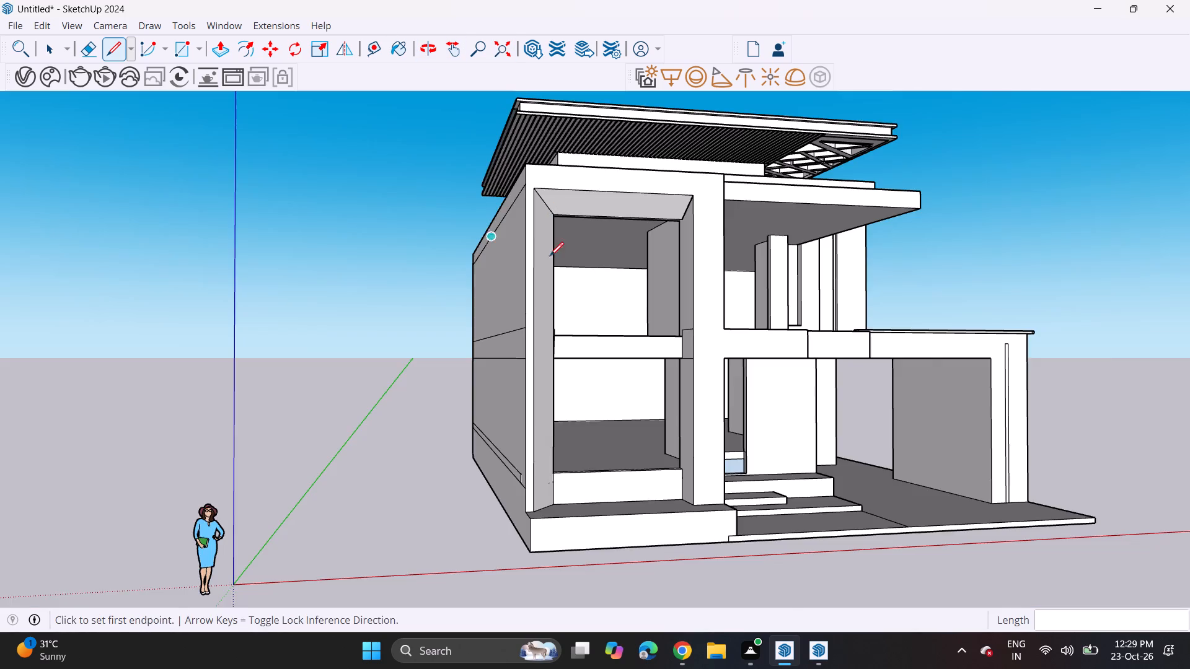
Push/Pull the inner face of the wall around the upper-storey front opening about 3' 7" into the room.
{"action": "scroll", "coordinate": [607, 269], "scroll_direction": "up", "scroll_amount": 1}
{"action": "middle_click_drag", "start_coordinate": [597, 268], "coordinate": [461, 289]}
{"action": "scroll", "coordinate": [498, 284], "scroll_direction": "up", "scroll_amount": 9}
{"action": "scroll", "coordinate": [604, 244], "scroll_direction": "up", "scroll_amount": 1}
{"action": "middle_click_drag", "start_coordinate": [593, 244], "coordinate": [488, 255]}
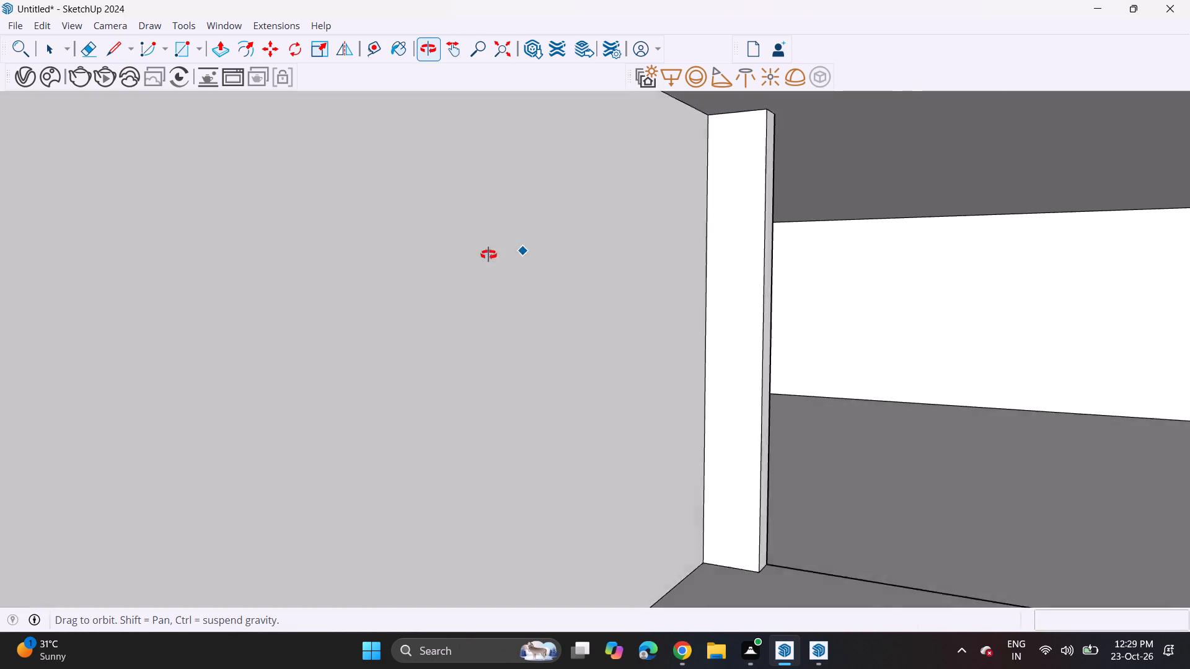
{"action": "middle_click_drag", "start_coordinate": [488, 255], "coordinate": [392, 227]}
{"action": "scroll", "coordinate": [379, 250], "scroll_direction": "up", "scroll_amount": 12}
{"action": "middle_click_drag", "start_coordinate": [389, 241], "coordinate": [160, 264]}
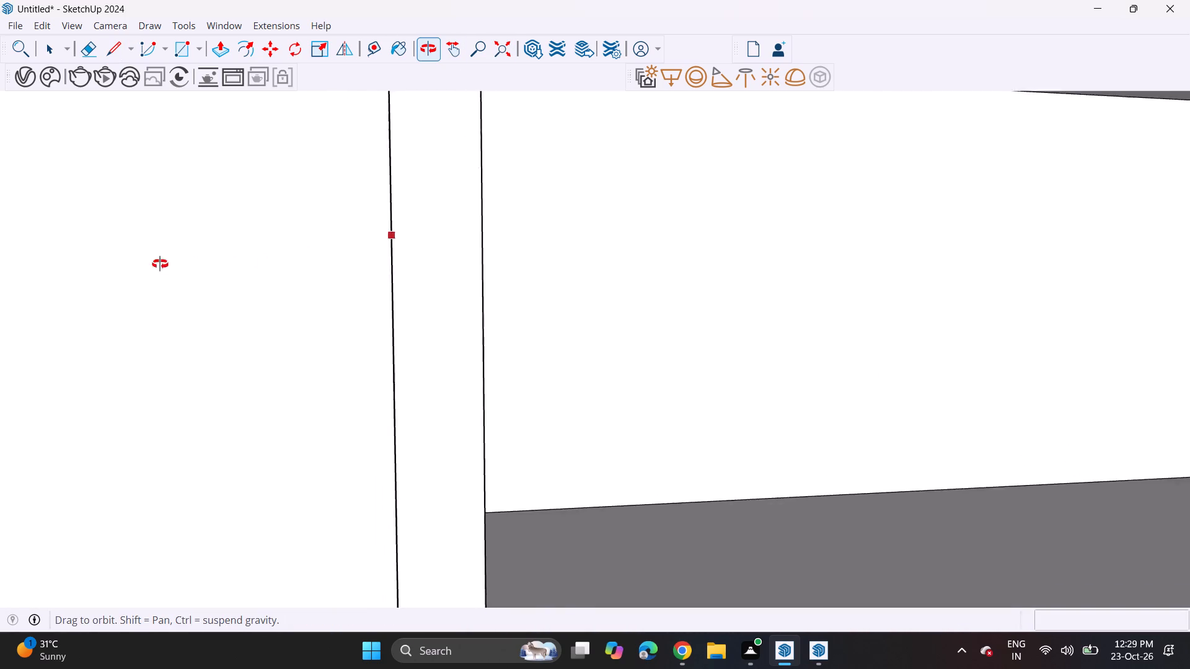
{"action": "middle_click_drag", "start_coordinate": [160, 264], "coordinate": [11, 264]}
{"action": "scroll", "coordinate": [480, 274], "scroll_direction": "up", "scroll_amount": 1}
{"action": "middle_click_drag", "start_coordinate": [451, 266], "coordinate": [224, 234]}
{"action": "middle_click_drag", "start_coordinate": [558, 295], "coordinate": [146, 301], "text": "shift"}
{"action": "scroll", "coordinate": [164, 298], "scroll_direction": "up", "scroll_amount": 1, "text": "shift"}
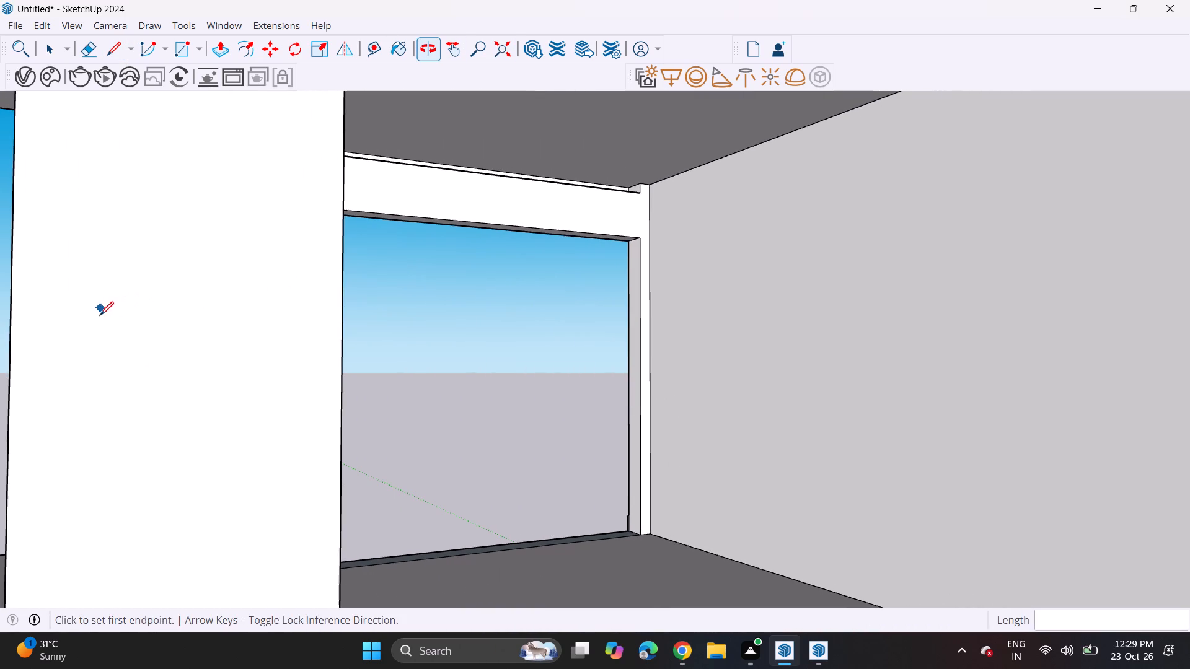
{"action": "left_click", "coordinate": [229, 53]}
{"action": "left_click", "coordinate": [456, 206]}
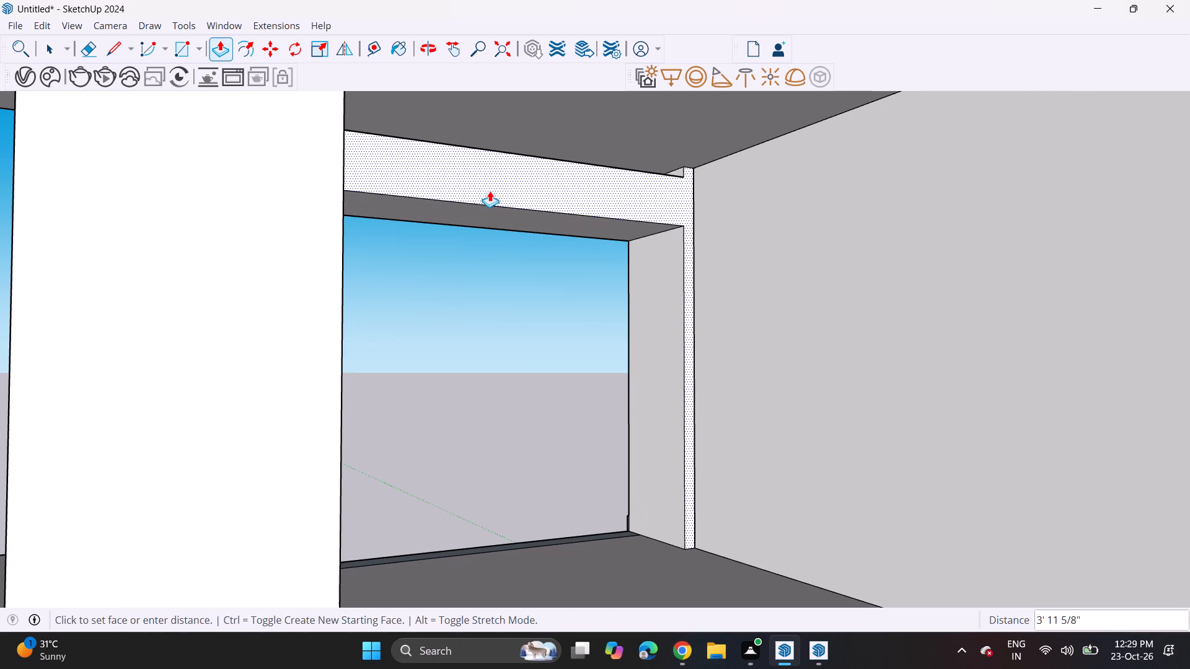
{"action": "left_click", "coordinate": [487, 193]}
Raise the narrow top ledge of the first-floor beam in the front opening by about 1' 11 3/8" as an upstand.
{"action": "scroll", "coordinate": [402, 287], "scroll_direction": "up", "scroll_amount": 1}
{"action": "middle_click_drag", "start_coordinate": [413, 287], "coordinate": [1028, 247]}
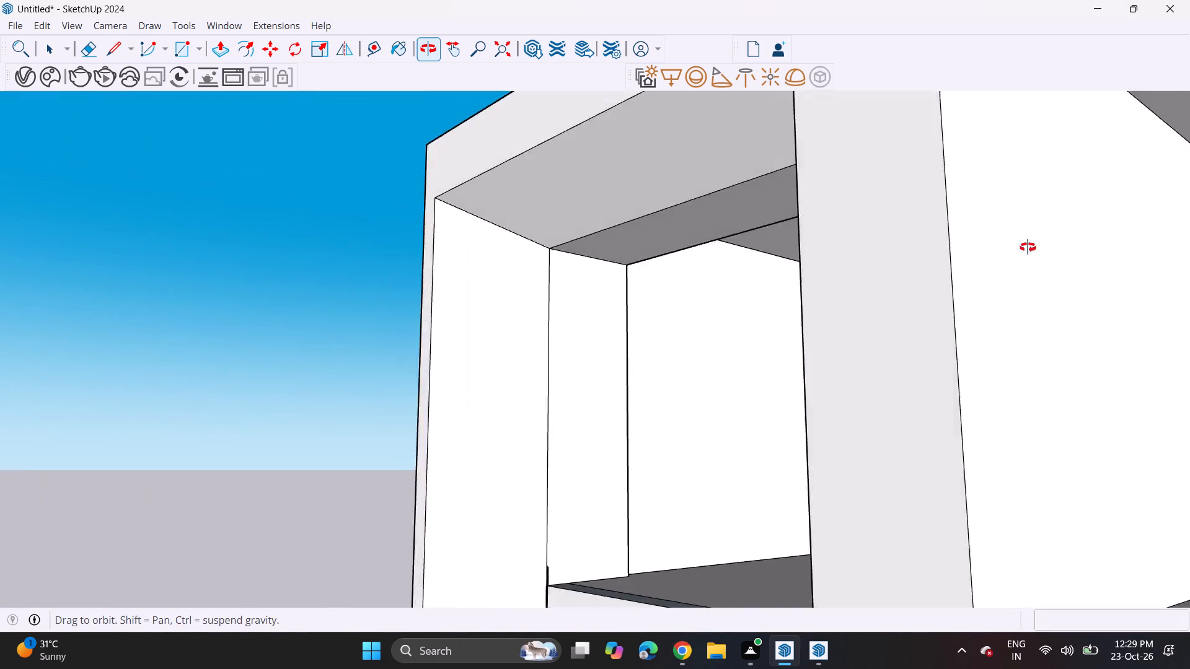
{"action": "middle_click_drag", "start_coordinate": [1028, 247], "coordinate": [1114, 247]}
{"action": "scroll", "coordinate": [543, 444], "scroll_direction": "down", "scroll_amount": 5}
{"action": "middle_click_drag", "start_coordinate": [518, 442], "coordinate": [281, 419], "text": "shift"}
{"action": "middle_click_drag", "start_coordinate": [288, 422], "coordinate": [483, 496]}
{"action": "middle_click_drag", "start_coordinate": [475, 499], "coordinate": [427, 341], "text": "shift"}
{"action": "scroll", "coordinate": [467, 477], "scroll_direction": "up", "scroll_amount": 1, "text": "shift"}
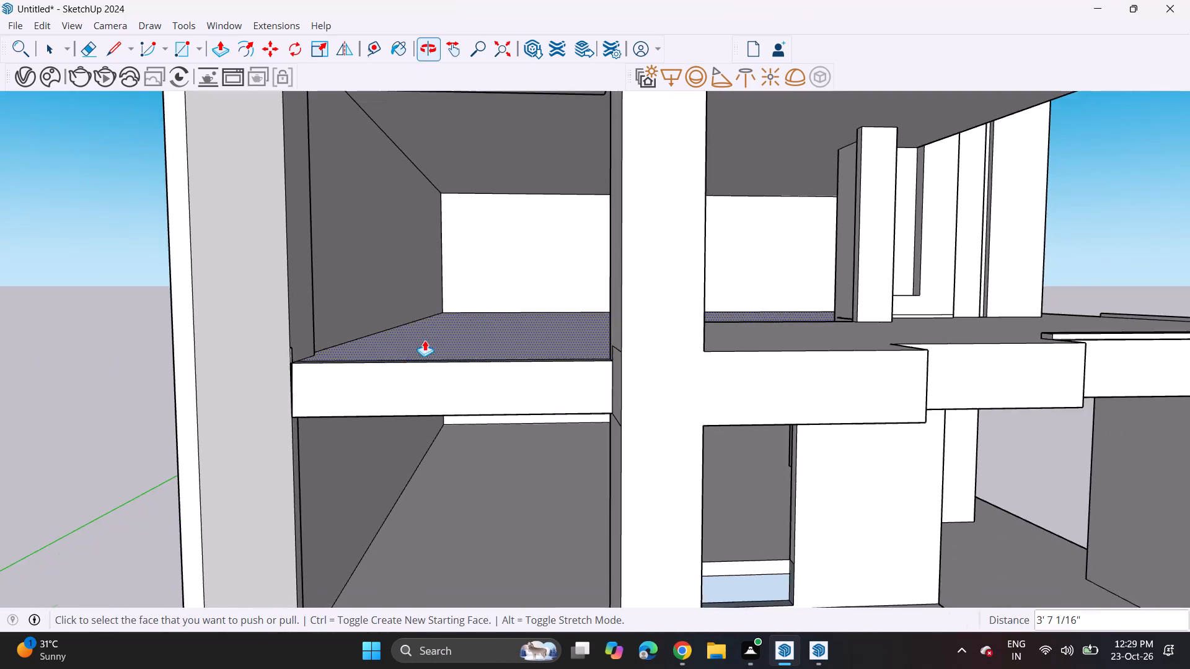
{"action": "scroll", "coordinate": [405, 364], "scroll_direction": "down", "scroll_amount": 4}
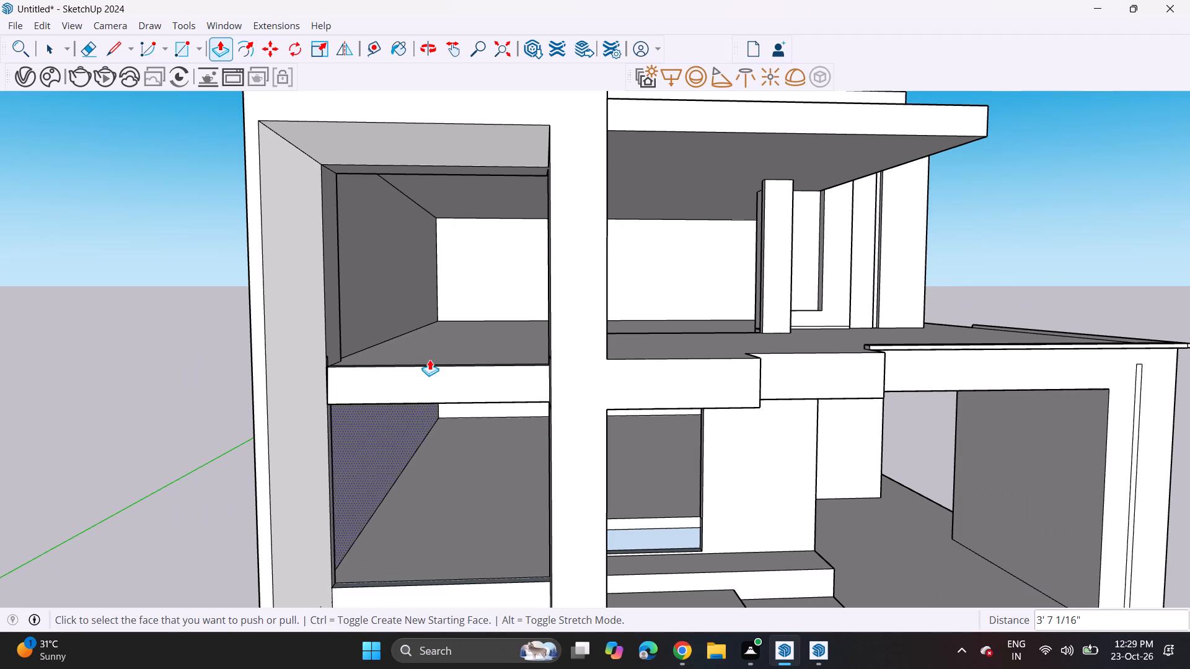
{"action": "middle_click_drag", "start_coordinate": [425, 354], "coordinate": [419, 398]}
{"action": "scroll", "coordinate": [415, 406], "scroll_direction": "up", "scroll_amount": 6}
{"action": "left_click", "coordinate": [411, 428]}
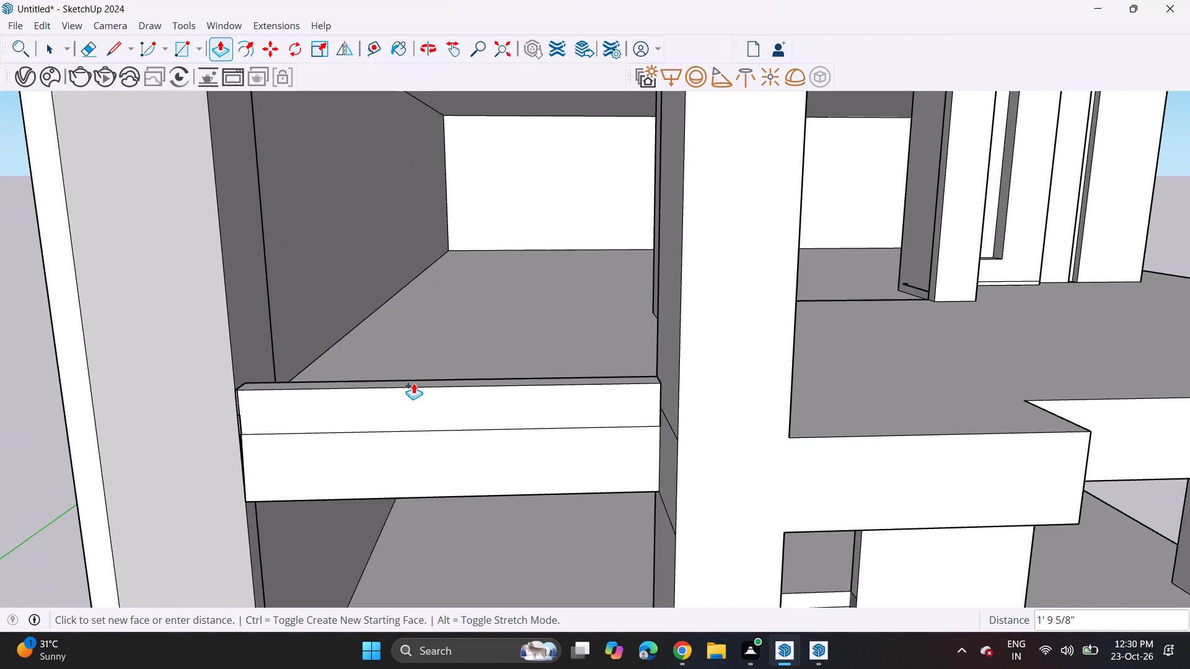
{"action": "left_click", "coordinate": [416, 380]}
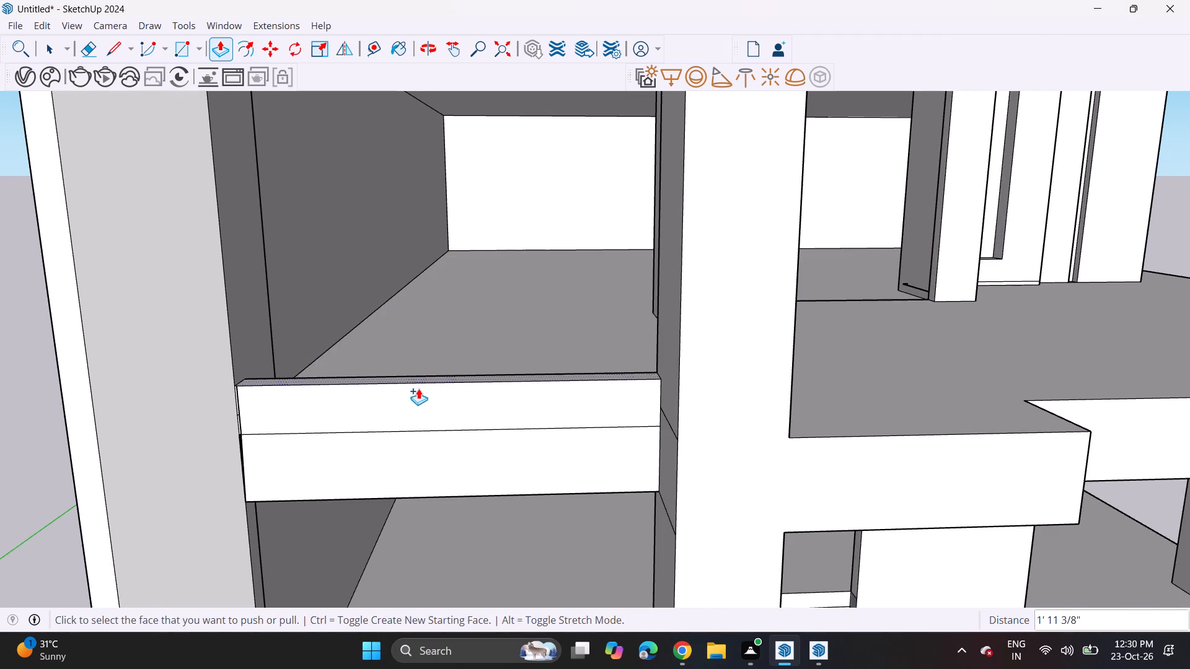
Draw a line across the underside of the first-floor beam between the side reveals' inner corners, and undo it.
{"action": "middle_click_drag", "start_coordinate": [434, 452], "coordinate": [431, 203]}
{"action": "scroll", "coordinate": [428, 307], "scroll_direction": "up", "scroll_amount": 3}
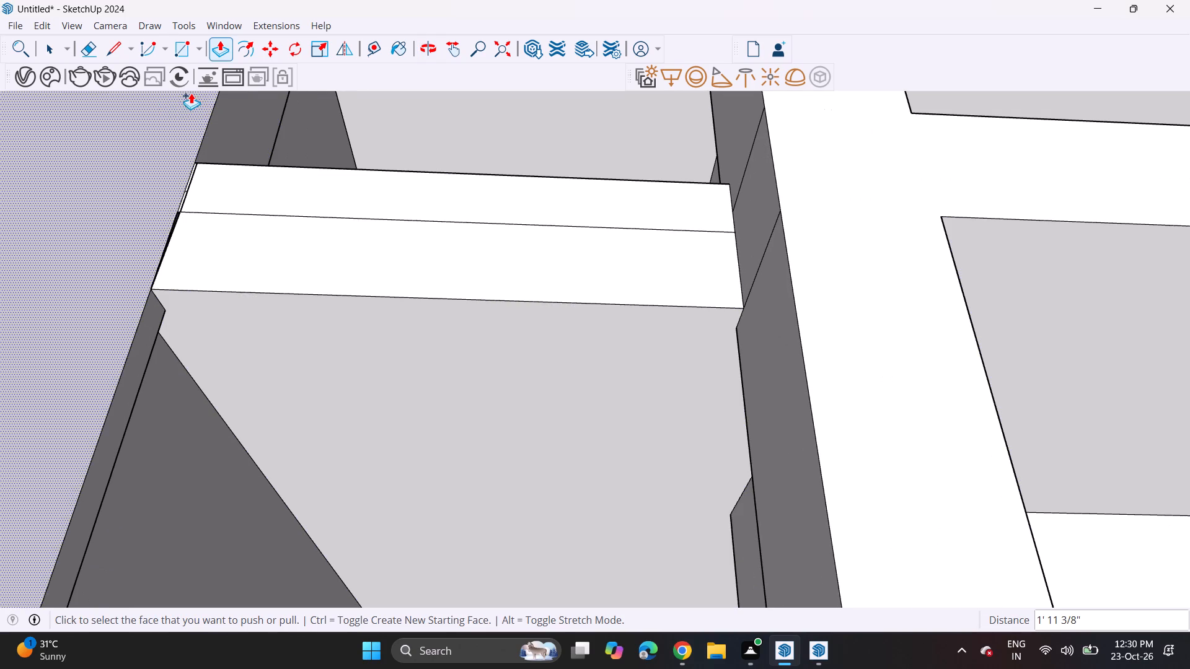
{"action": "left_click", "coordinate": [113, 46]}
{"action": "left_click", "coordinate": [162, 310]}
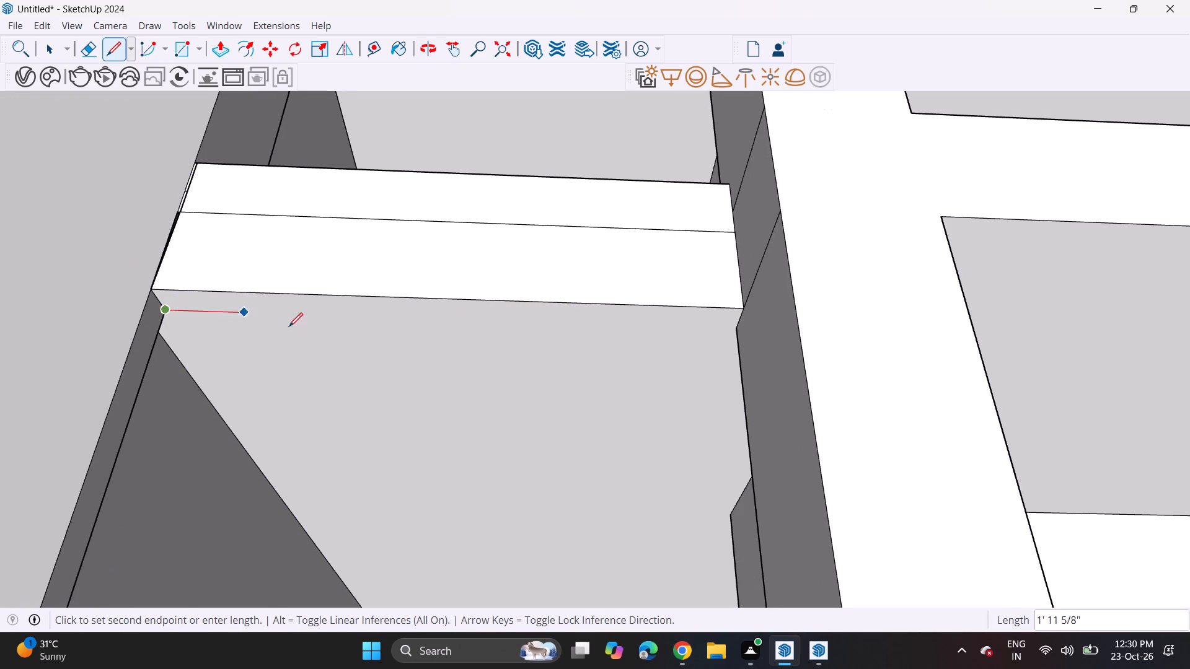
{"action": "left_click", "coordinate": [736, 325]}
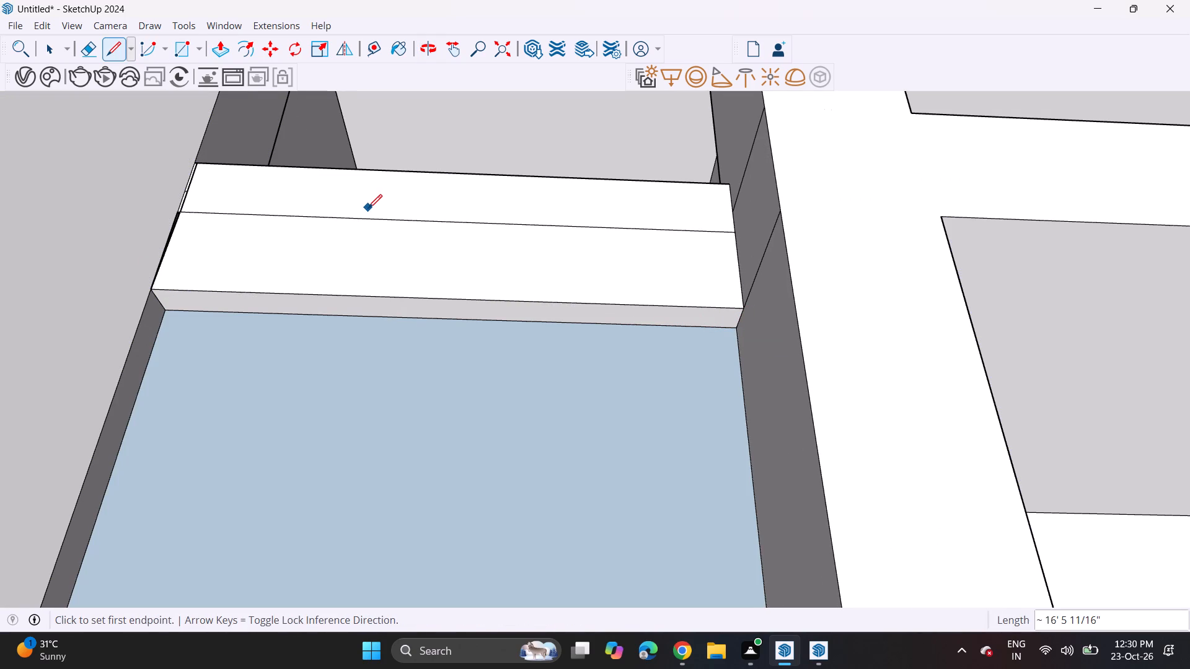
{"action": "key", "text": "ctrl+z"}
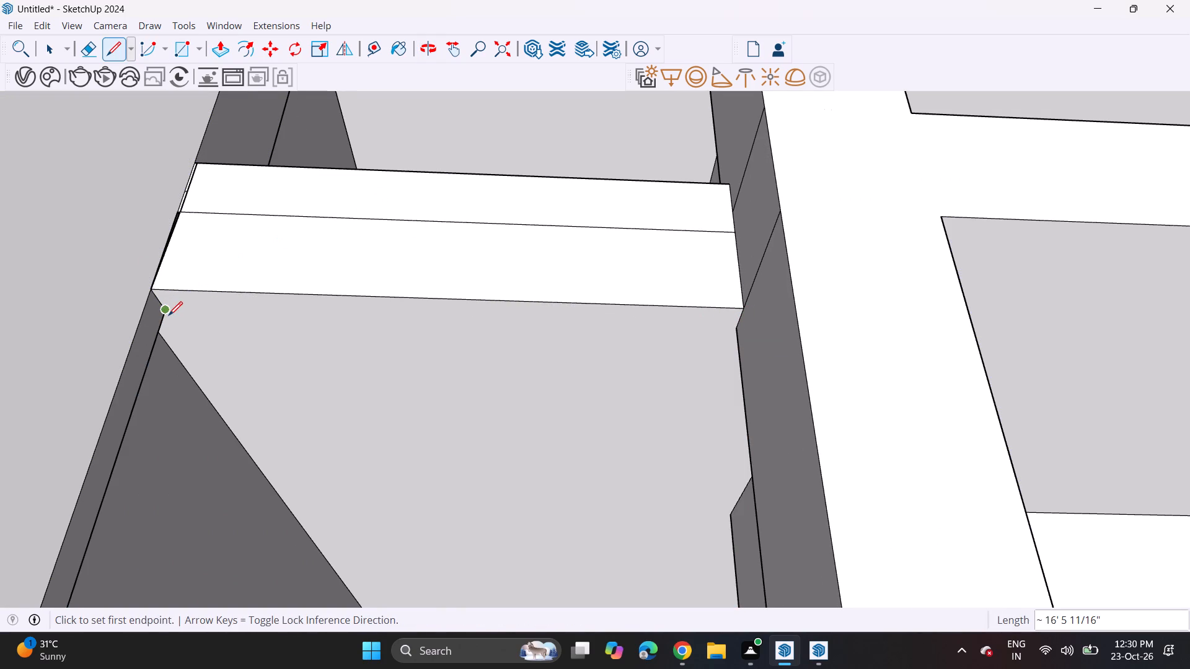
Outline a strip along the first-floor beam's underside between the side reveals and extrude it down about 10 5/16".
{"action": "left_click", "coordinate": [169, 315]}
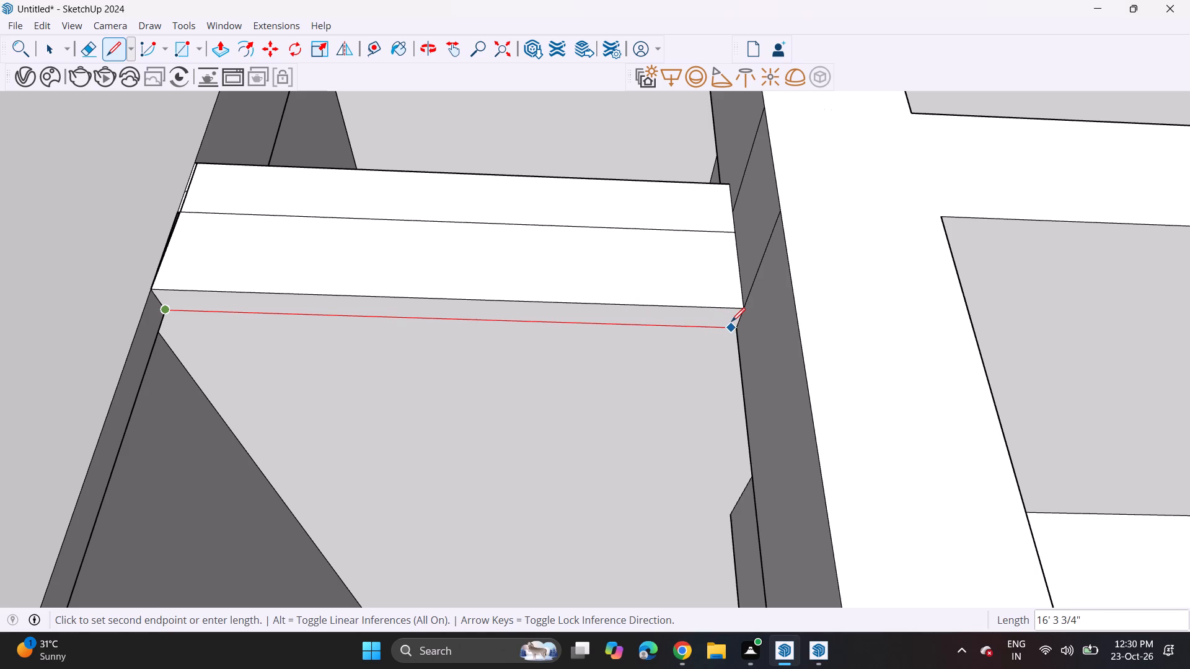
{"action": "left_click", "coordinate": [732, 321]}
{"action": "left_click", "coordinate": [736, 312]}
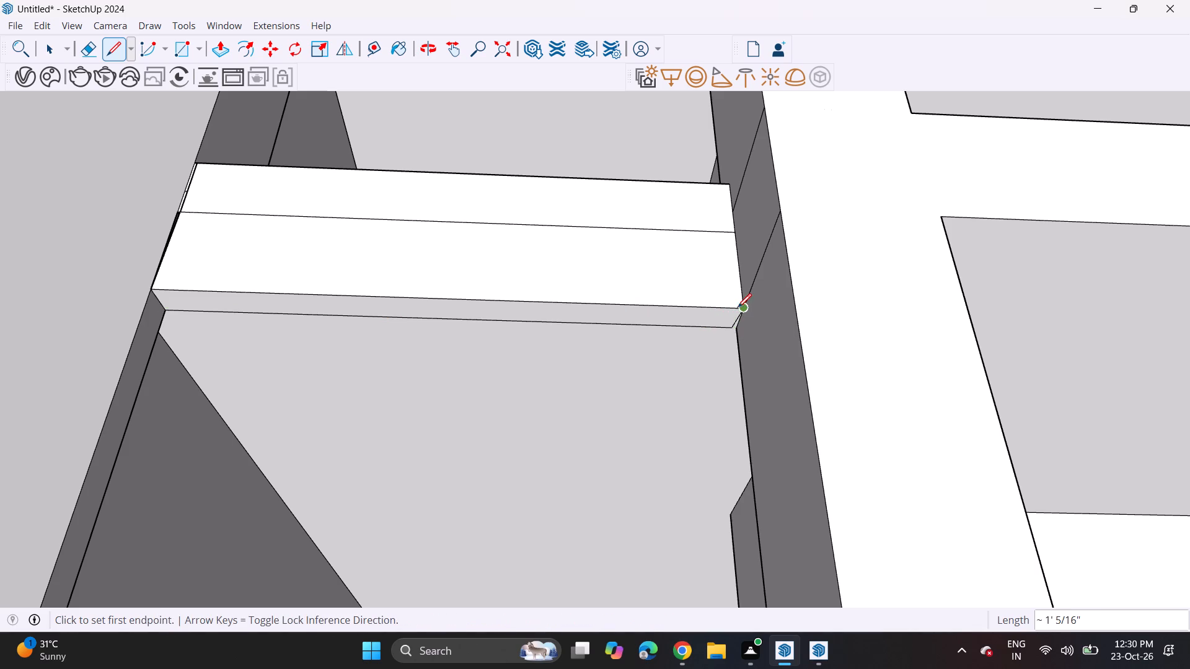
{"action": "left_click", "coordinate": [216, 38]}
{"action": "left_click", "coordinate": [338, 308]}
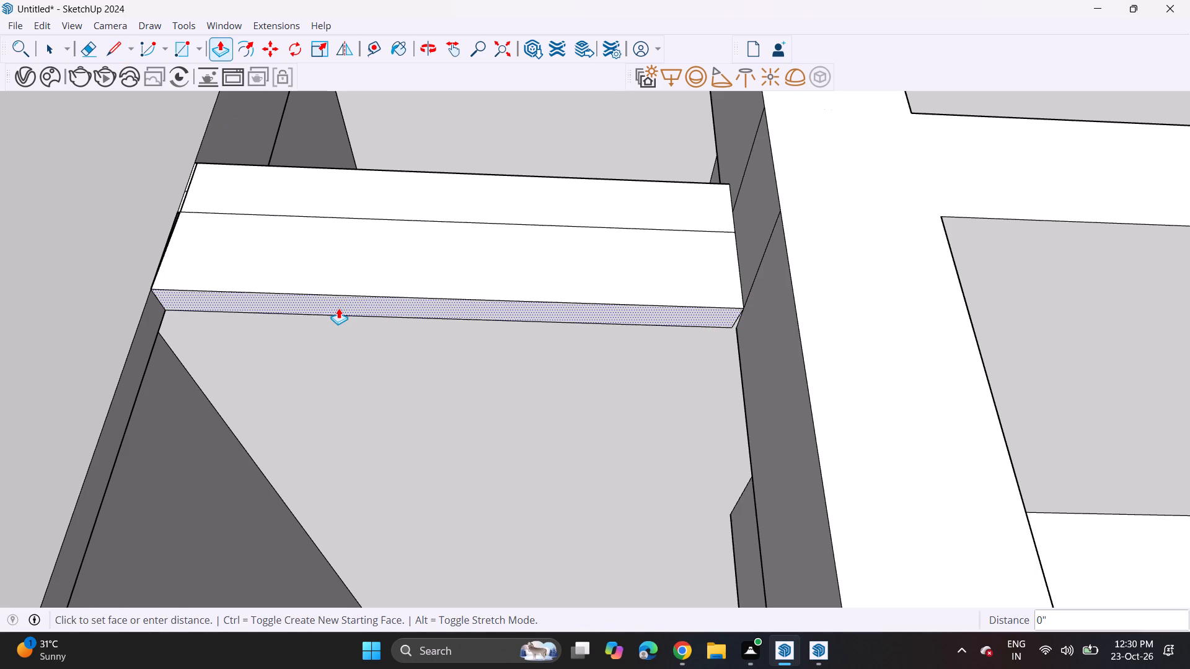
{"action": "left_click", "coordinate": [324, 332]}
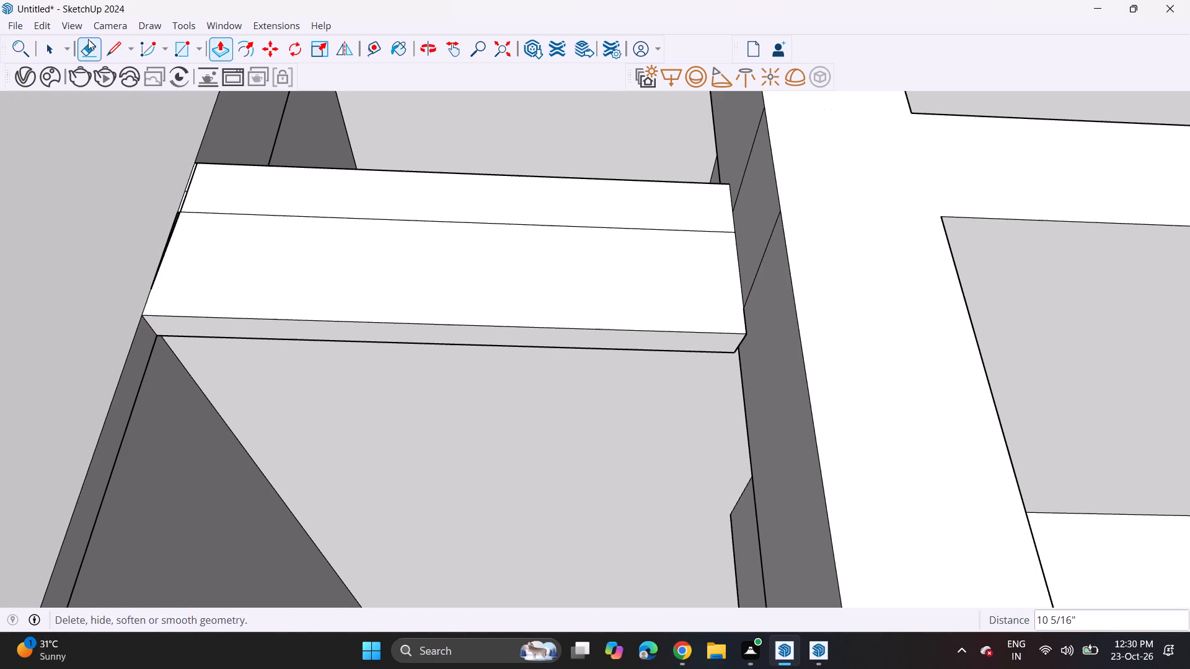
Push/Pull the narrow face in the gap between the beam's outer end and the side reveal by about 1' 1 1/4".
{"action": "middle_click_drag", "start_coordinate": [162, 280], "coordinate": [265, 367]}
{"action": "scroll", "coordinate": [88, 151], "scroll_direction": "up", "scroll_amount": 1}
{"action": "middle_click_drag", "start_coordinate": [108, 162], "coordinate": [149, 218]}
{"action": "scroll", "coordinate": [122, 186], "scroll_direction": "up", "scroll_amount": 7}
{"action": "middle_click_drag", "start_coordinate": [136, 146], "coordinate": [149, 155]}
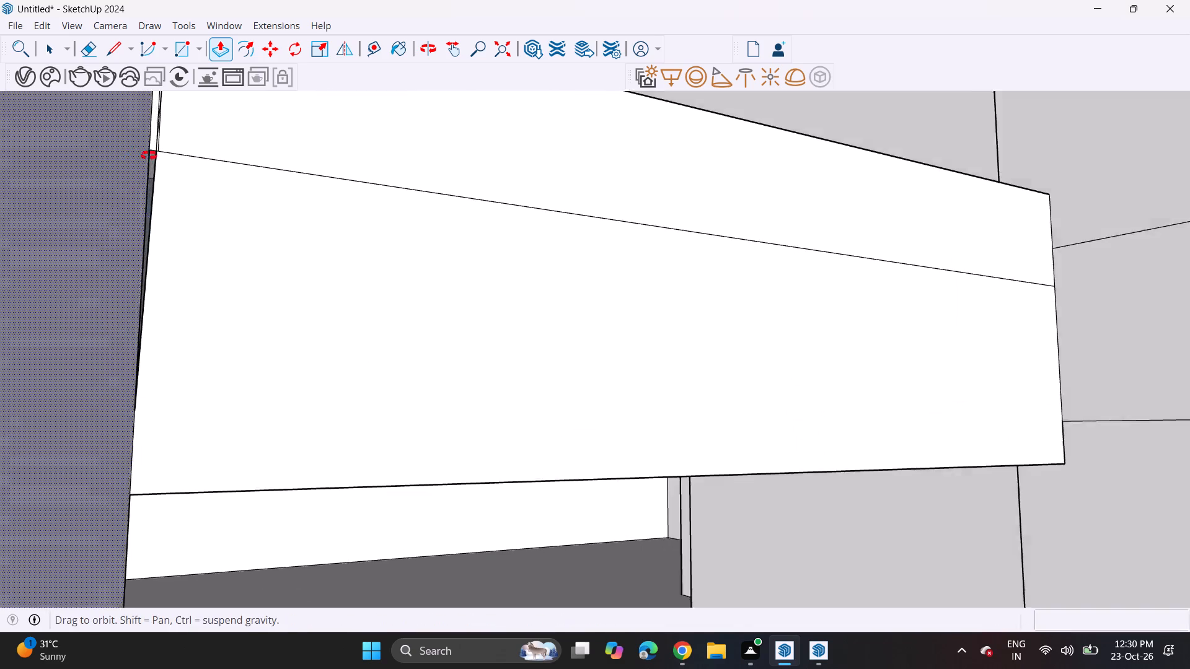
{"action": "middle_click_drag", "start_coordinate": [149, 155], "coordinate": [187, 209]}
{"action": "scroll", "coordinate": [152, 242], "scroll_direction": "up", "scroll_amount": 6}
{"action": "middle_click_drag", "start_coordinate": [161, 220], "coordinate": [229, 256]}
{"action": "scroll", "coordinate": [161, 220], "scroll_direction": "up", "scroll_amount": 1}
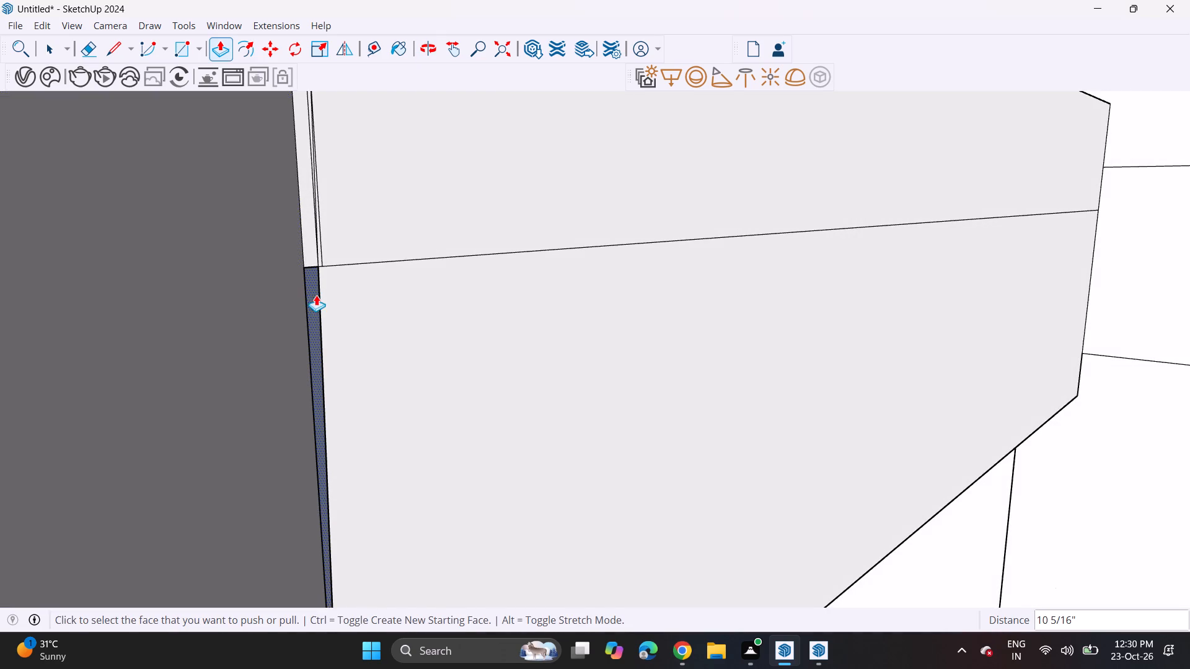
{"action": "left_click", "coordinate": [318, 295]}
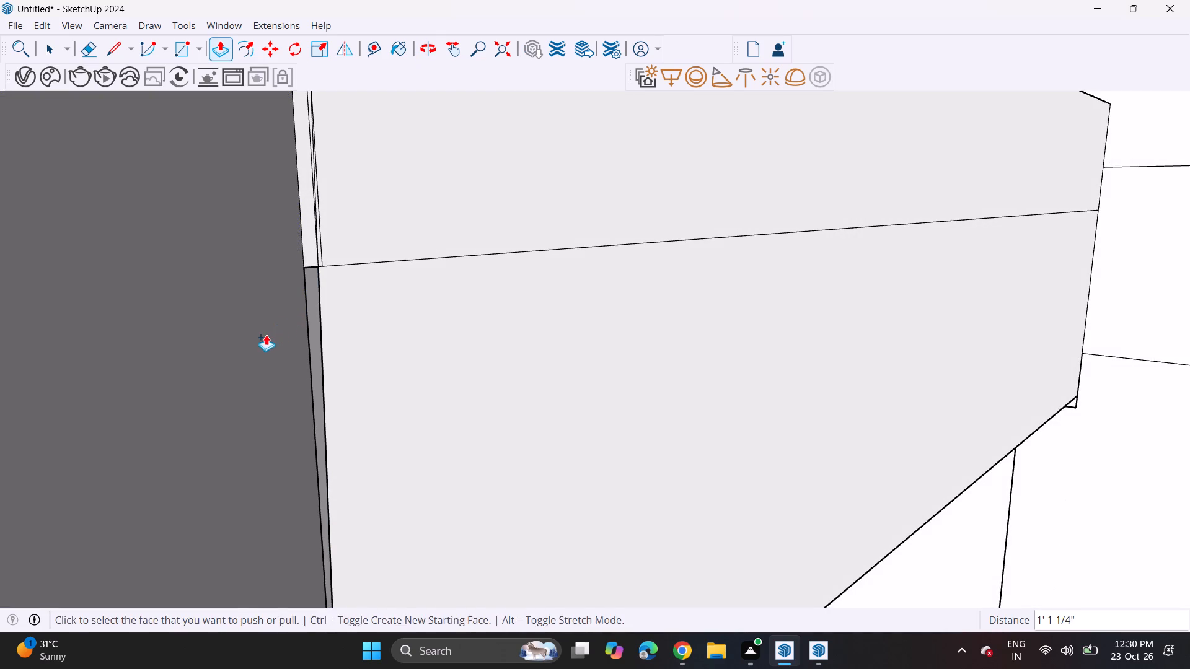
{"action": "left_click", "coordinate": [266, 334]}
Extend the thin infill in the gap at the beam's outer end down about 3' 10 1/4" to the beam's lower edge.
{"action": "middle_click_drag", "start_coordinate": [387, 277], "coordinate": [191, 261]}
{"action": "scroll", "coordinate": [350, 292], "scroll_direction": "up", "scroll_amount": 1}
{"action": "middle_click_drag", "start_coordinate": [356, 269], "coordinate": [375, 168]}
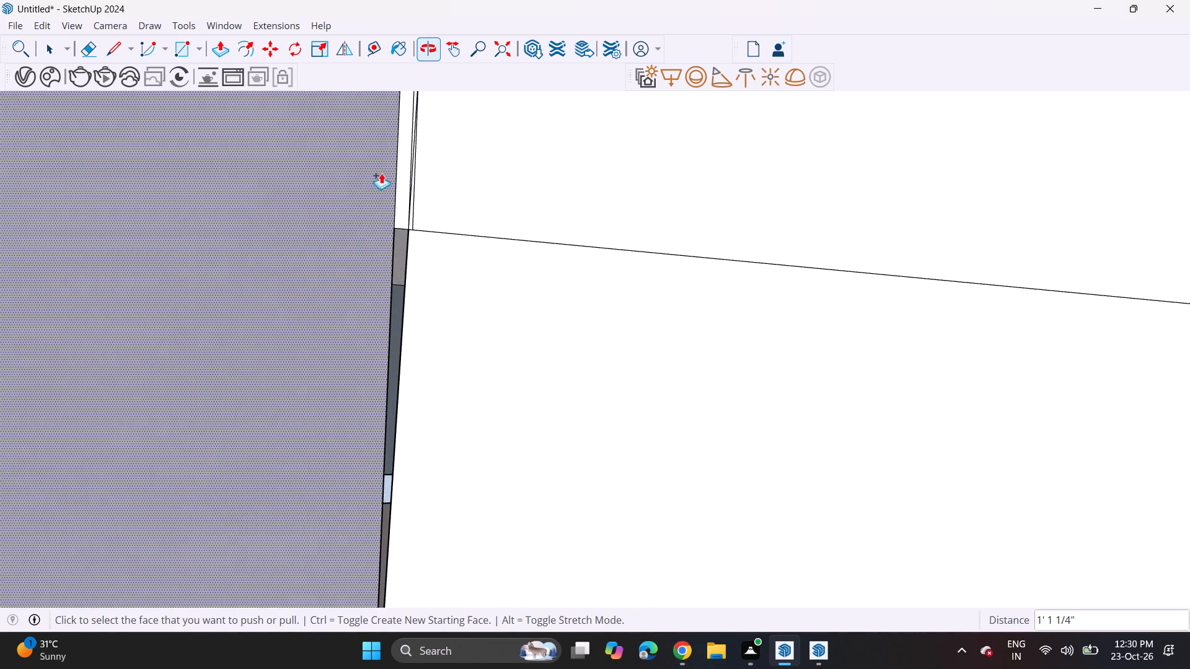
{"action": "scroll", "coordinate": [407, 238], "scroll_direction": "up", "scroll_amount": 2}
{"action": "left_click", "coordinate": [400, 243]}
{"action": "scroll", "coordinate": [405, 338], "scroll_direction": "down", "scroll_amount": 19}
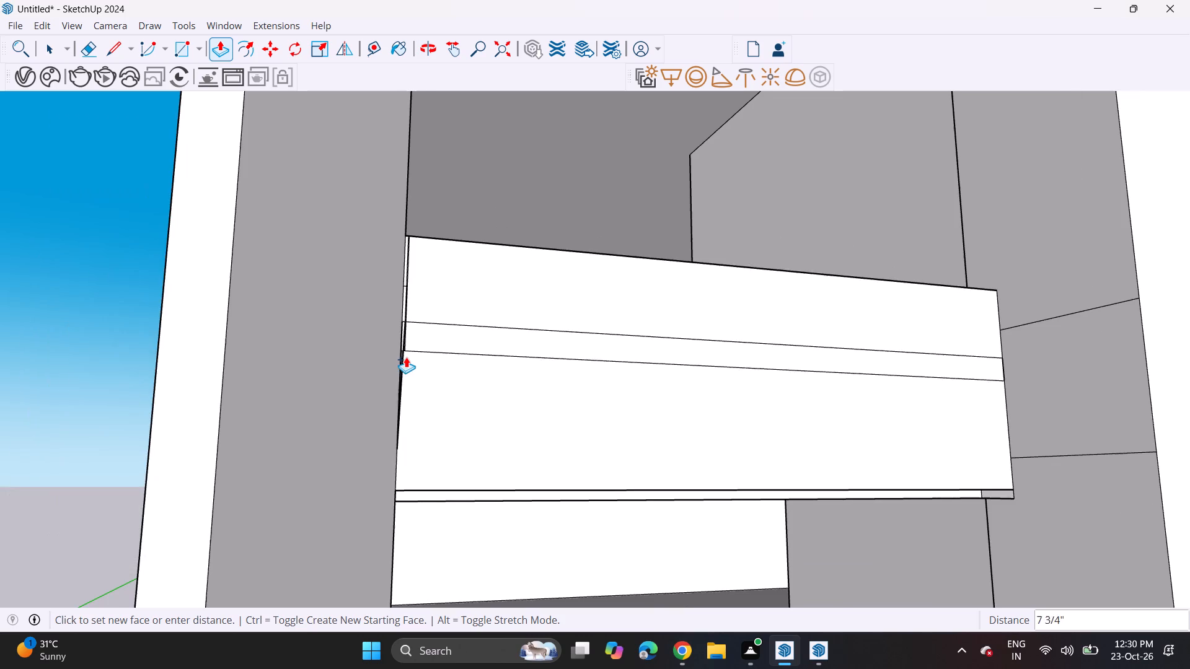
{"action": "left_click", "coordinate": [416, 501]}
Erase the leftover vertical edges at the beam's outer end and the seam between the beam and its upstand.
{"action": "middle_click_drag", "start_coordinate": [393, 381], "coordinate": [260, 439]}
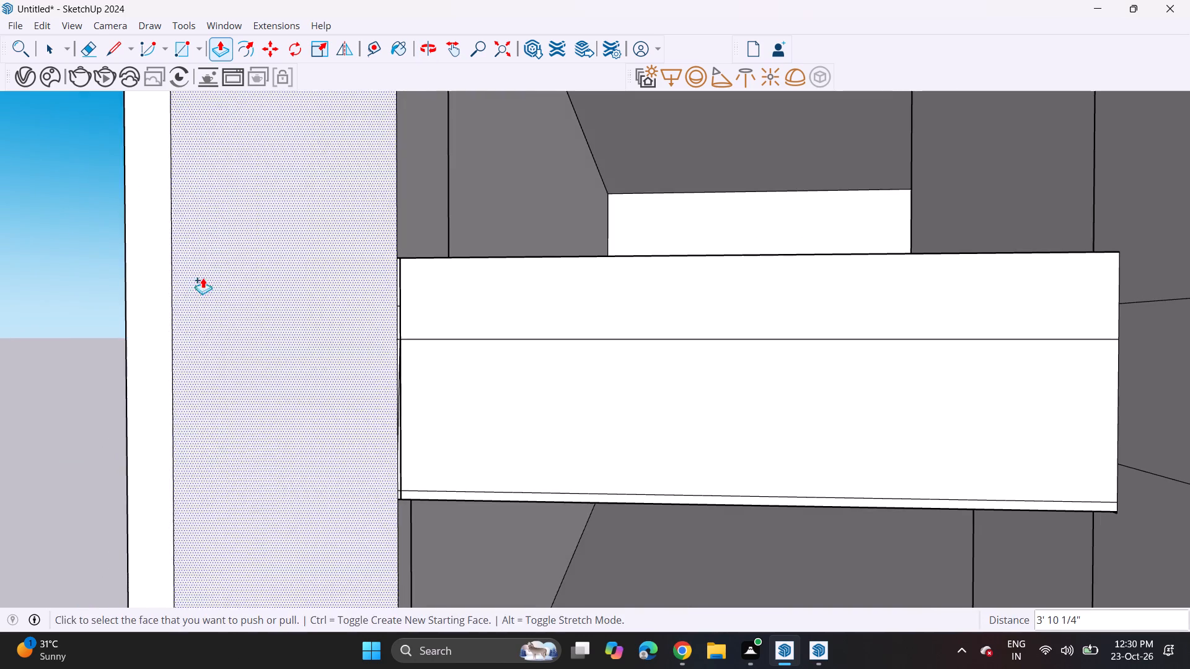
{"action": "left_click", "coordinate": [86, 47]}
{"action": "scroll", "coordinate": [388, 471], "scroll_direction": "up", "scroll_amount": 12}
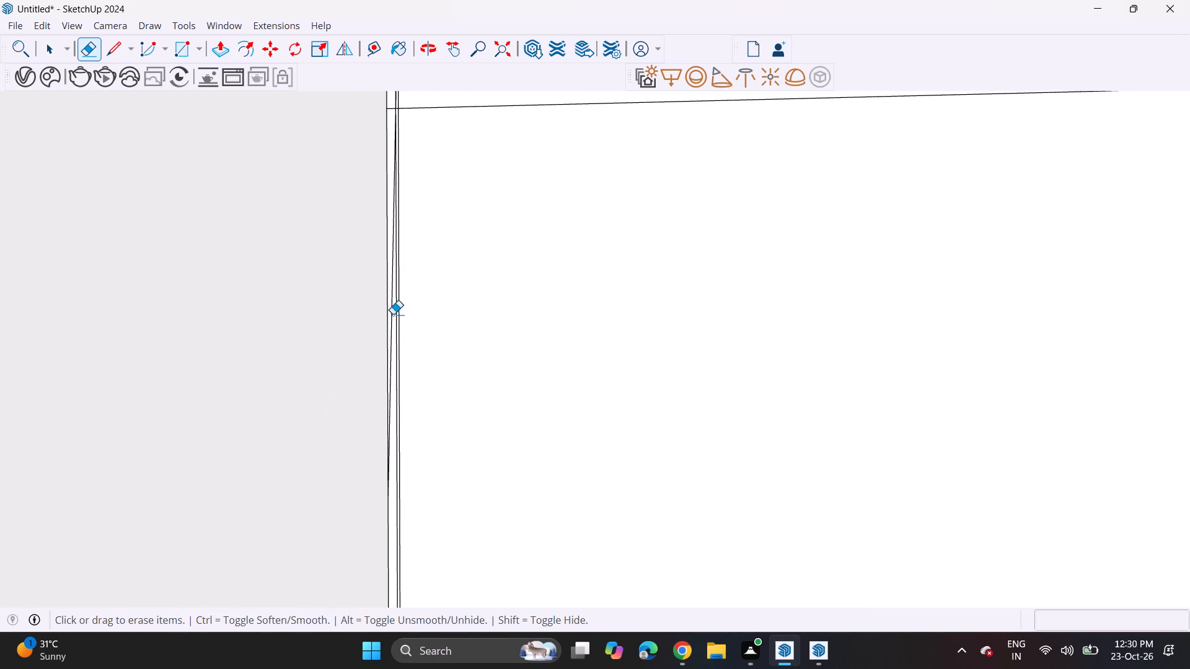
{"action": "left_click_drag", "start_coordinate": [392, 308], "coordinate": [412, 318]}
{"action": "scroll", "coordinate": [403, 307], "scroll_direction": "down", "scroll_amount": 6}
{"action": "left_click_drag", "start_coordinate": [397, 152], "coordinate": [401, 154]}
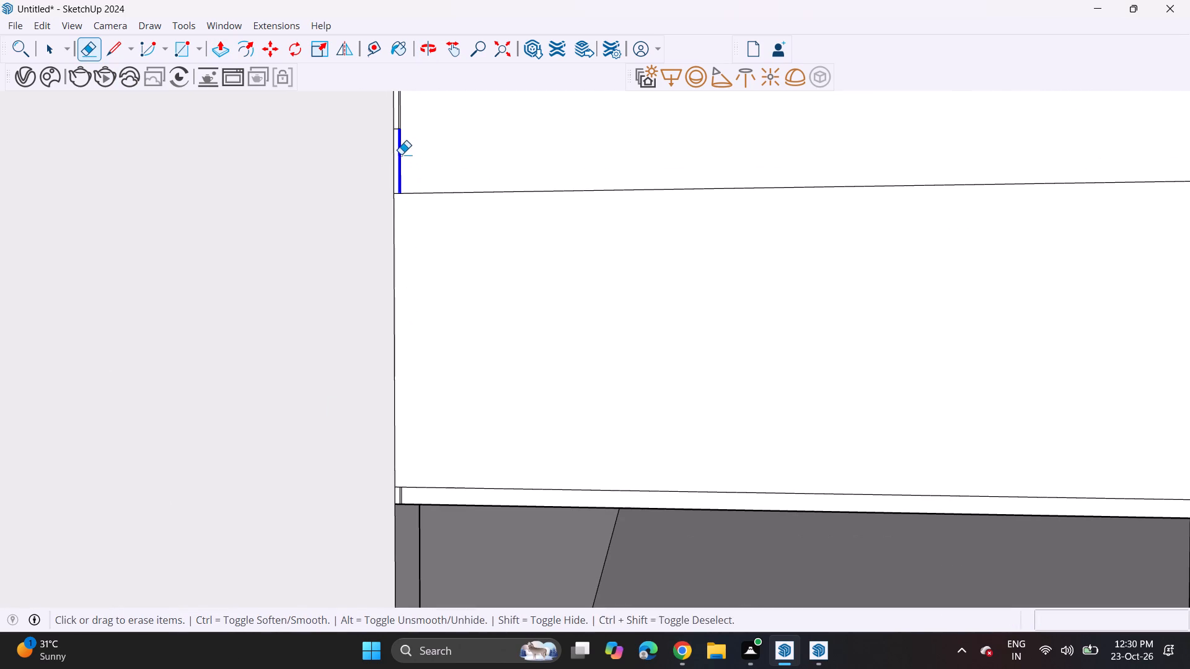
{"action": "left_click_drag", "start_coordinate": [401, 154], "coordinate": [403, 157]}
{"action": "middle_click_drag", "start_coordinate": [404, 152], "coordinate": [401, 269]}
{"action": "scroll", "coordinate": [384, 225], "scroll_direction": "up", "scroll_amount": 10}
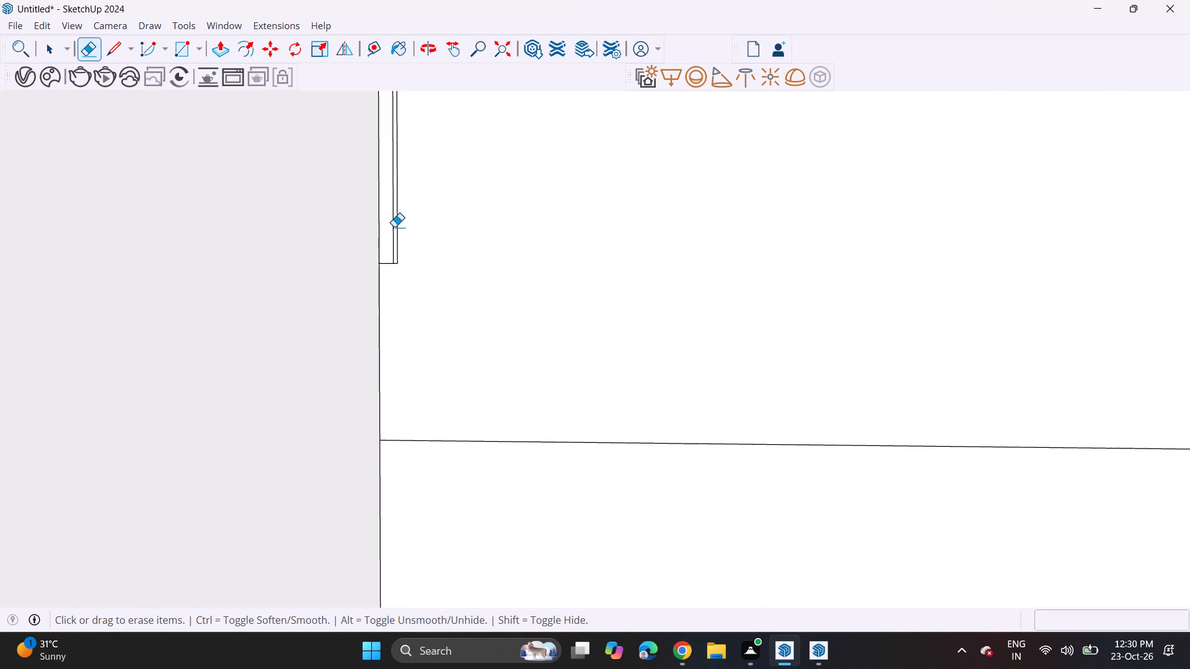
{"action": "left_click_drag", "start_coordinate": [394, 230], "coordinate": [400, 255]}
{"action": "left_click_drag", "start_coordinate": [395, 246], "coordinate": [391, 270]}
{"action": "left_click_drag", "start_coordinate": [418, 365], "coordinate": [415, 493]}
Erase the small leftover rectangle's edges at the first-floor beam's outer end, just above its underside.
{"action": "scroll", "coordinate": [429, 436], "scroll_direction": "down", "scroll_amount": 14}
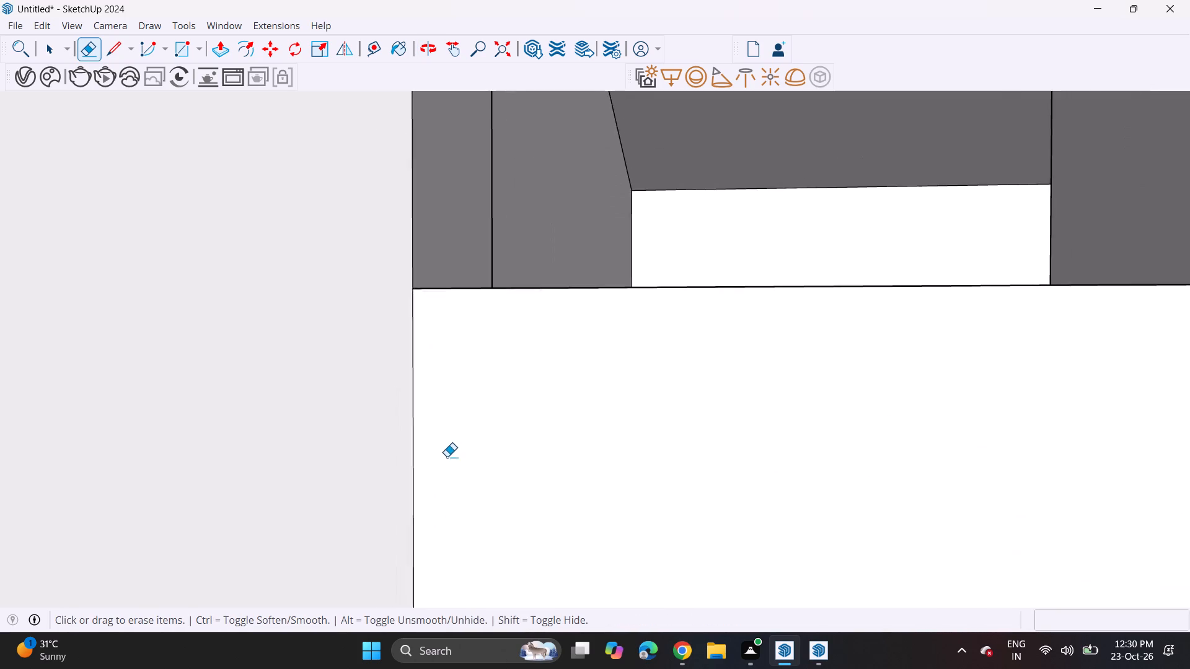
{"action": "scroll", "coordinate": [447, 457], "scroll_direction": "down", "scroll_amount": 20}
{"action": "scroll", "coordinate": [537, 517], "scroll_direction": "up", "scroll_amount": 1}
{"action": "middle_click_drag", "start_coordinate": [527, 506], "coordinate": [358, 269], "text": "shift"}
{"action": "scroll", "coordinate": [307, 307], "scroll_direction": "up", "scroll_amount": 12}
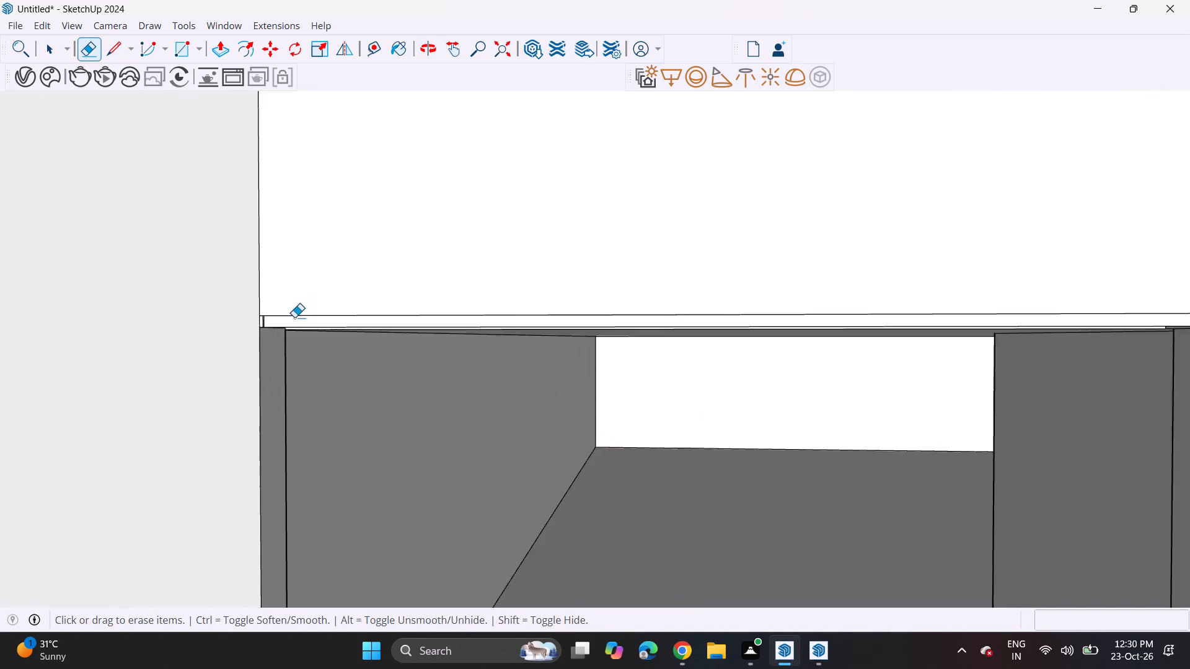
{"action": "scroll", "coordinate": [294, 317], "scroll_direction": "up", "scroll_amount": 10}
{"action": "left_click_drag", "start_coordinate": [289, 315], "coordinate": [289, 307]}
{"action": "scroll", "coordinate": [255, 318], "scroll_direction": "up", "scroll_amount": 6}
{"action": "scroll", "coordinate": [197, 317], "scroll_direction": "up", "scroll_amount": 2}
{"action": "left_click_drag", "start_coordinate": [192, 314], "coordinate": [197, 344]}
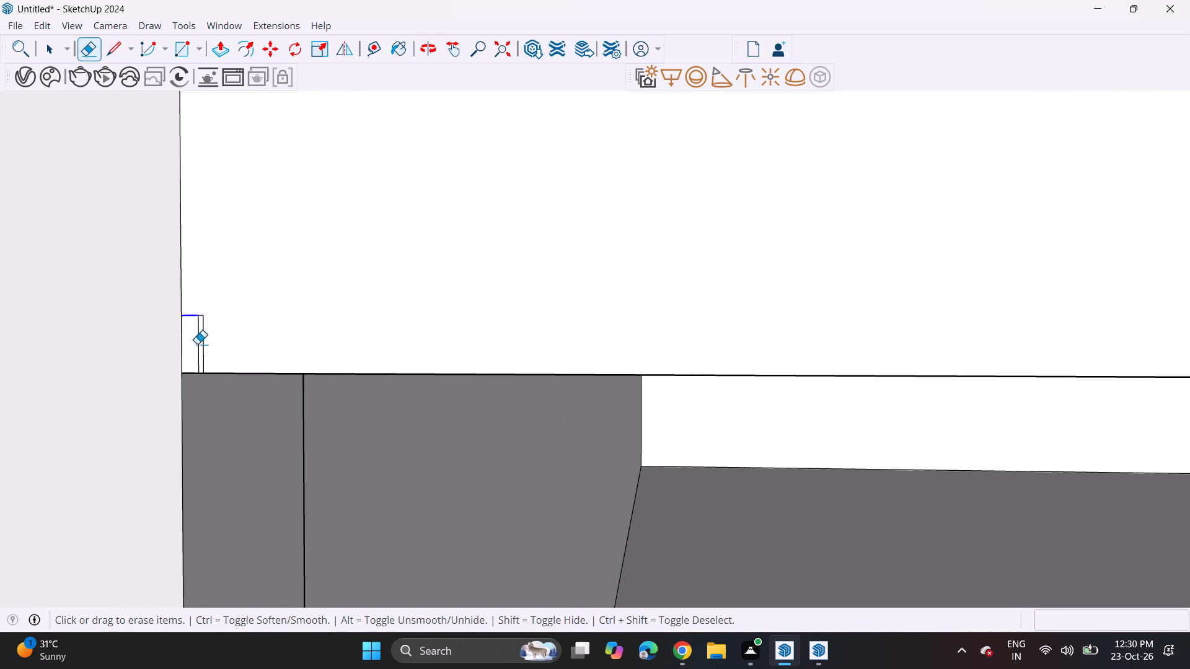
{"action": "left_click_drag", "start_coordinate": [197, 344], "coordinate": [197, 343]}
{"action": "left_click_drag", "start_coordinate": [205, 321], "coordinate": [195, 339]}
{"action": "left_click_drag", "start_coordinate": [198, 318], "coordinate": [202, 326]}
{"action": "left_click_drag", "start_coordinate": [205, 312], "coordinate": [200, 321]}
{"action": "left_click", "coordinate": [200, 308]}
Push down the sill top of the front frame's ground-floor opening and lower the interior floor about 1' 1 1/8".
{"action": "scroll", "coordinate": [202, 330], "scroll_direction": "down", "scroll_amount": 9}
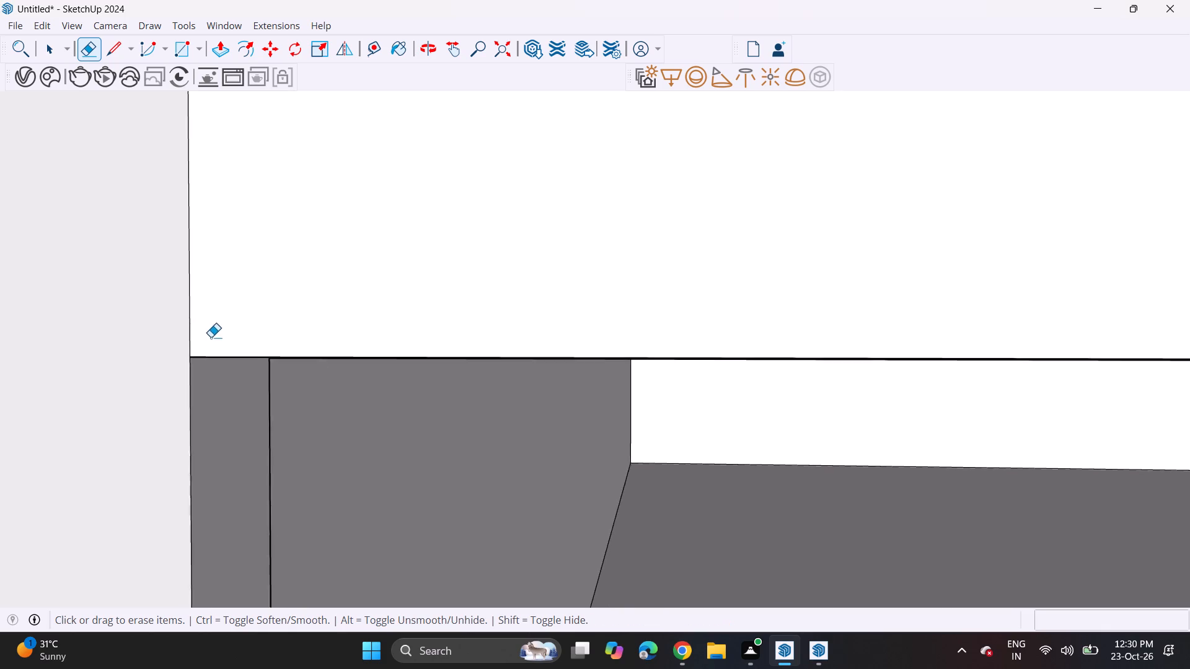
{"action": "scroll", "coordinate": [211, 337], "scroll_direction": "down", "scroll_amount": 20}
{"action": "scroll", "coordinate": [211, 337], "scroll_direction": "down", "scroll_amount": 14}
{"action": "middle_click_drag", "start_coordinate": [258, 354], "coordinate": [280, 353]}
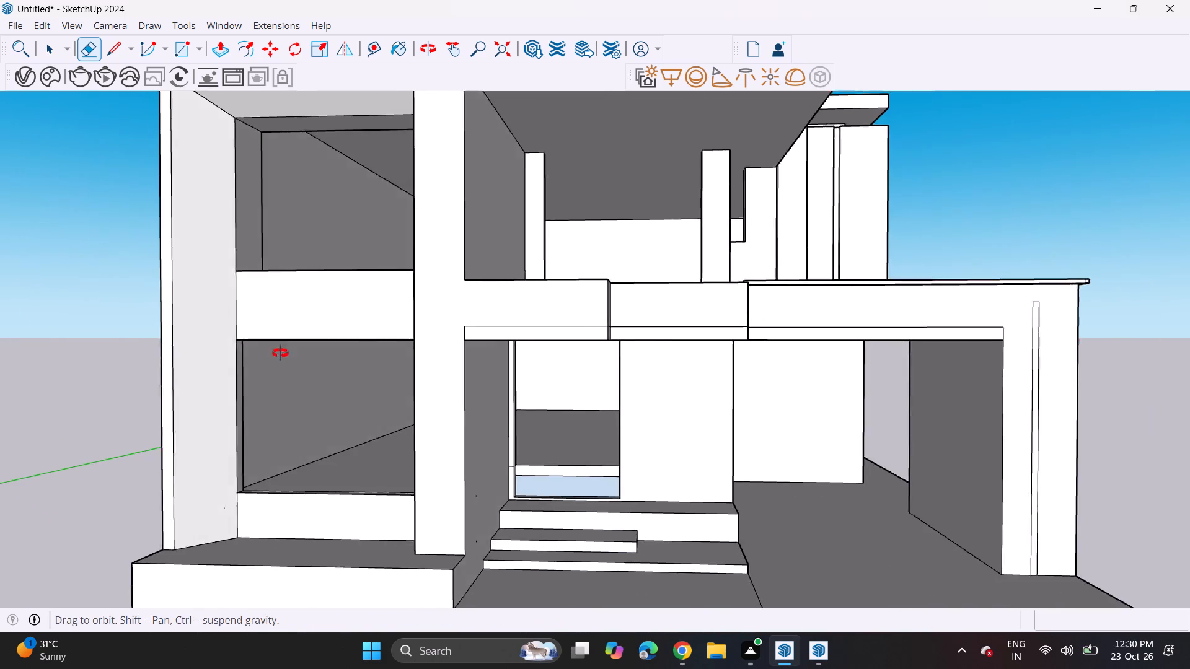
{"action": "middle_click_drag", "start_coordinate": [280, 353], "coordinate": [307, 349]}
{"action": "scroll", "coordinate": [319, 367], "scroll_direction": "up", "scroll_amount": 1, "text": "shift"}
{"action": "middle_click_drag", "start_coordinate": [325, 344], "coordinate": [332, 291], "text": "shift"}
{"action": "middle_click_drag", "start_coordinate": [322, 359], "coordinate": [346, 394]}
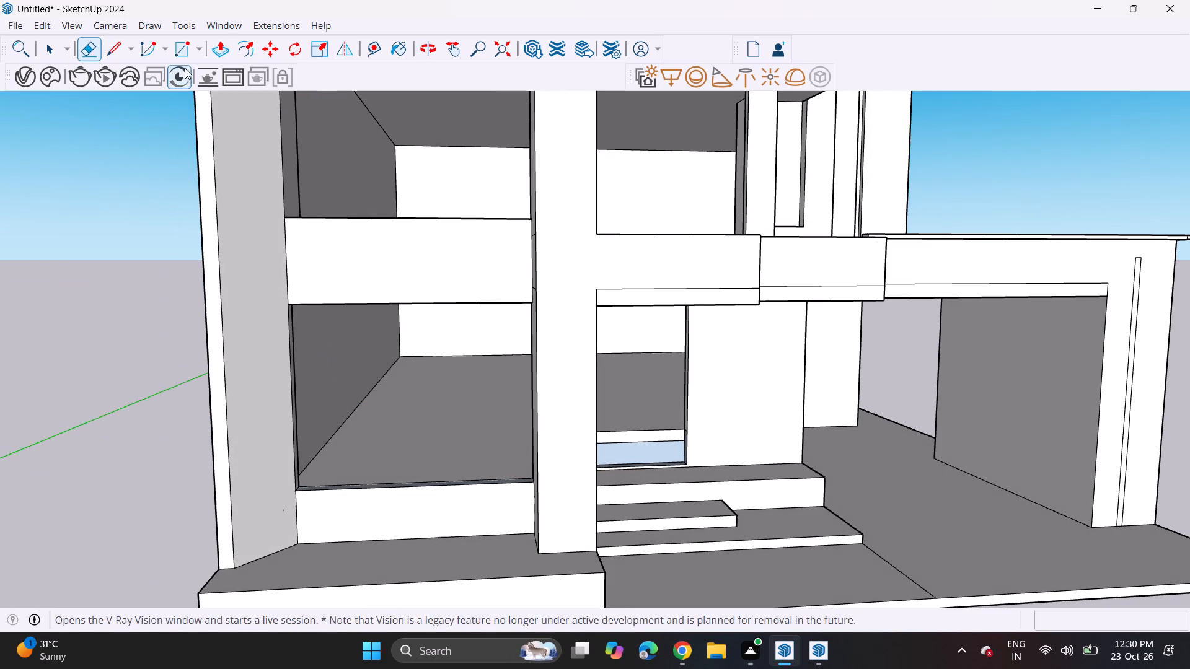
{"action": "left_click", "coordinate": [216, 40]}
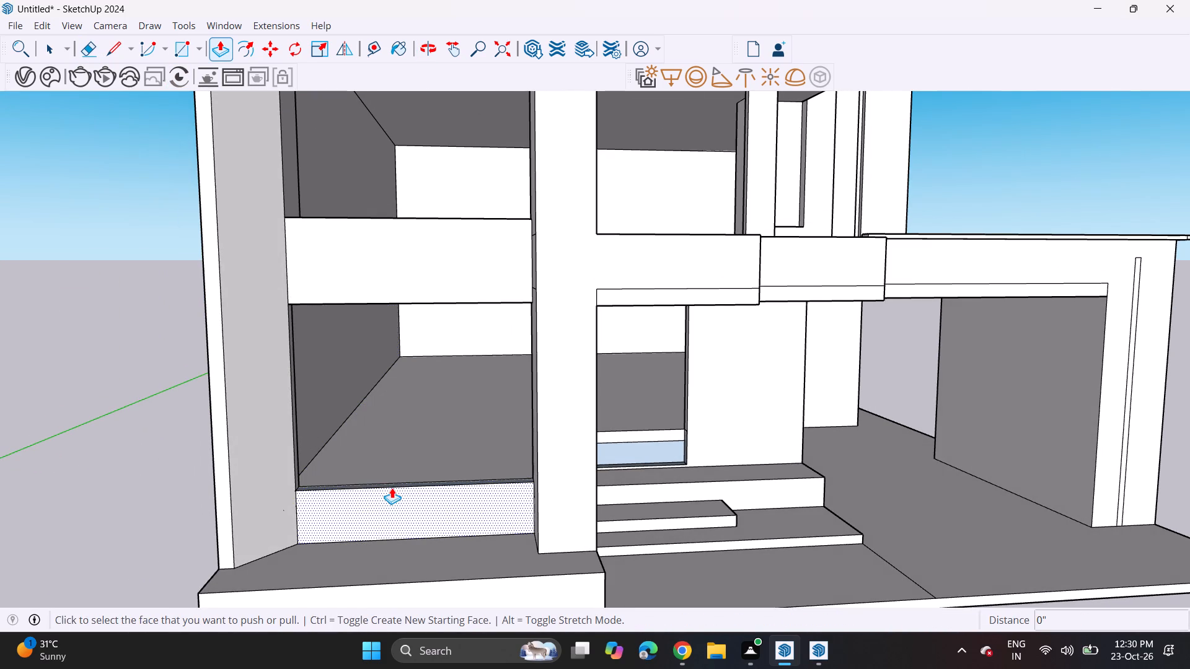
{"action": "left_click", "coordinate": [392, 488]}
{"action": "key", "text": "Escape"}
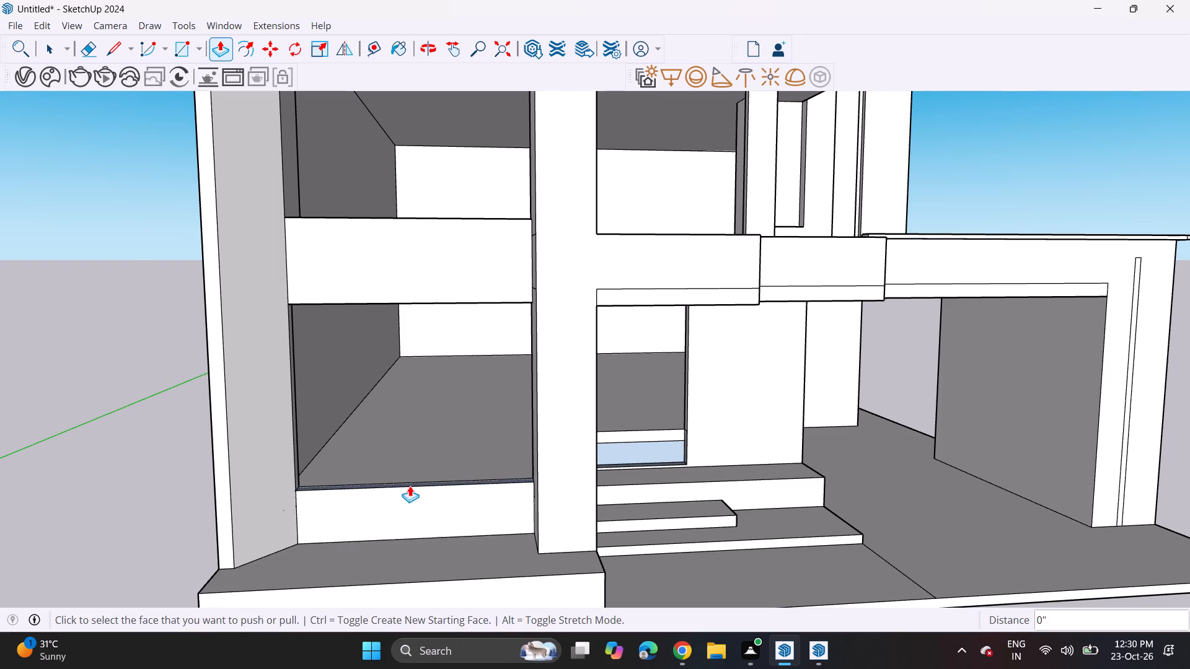
{"action": "scroll", "coordinate": [410, 486], "scroll_direction": "up", "scroll_amount": 6}
{"action": "left_click", "coordinate": [410, 484]}
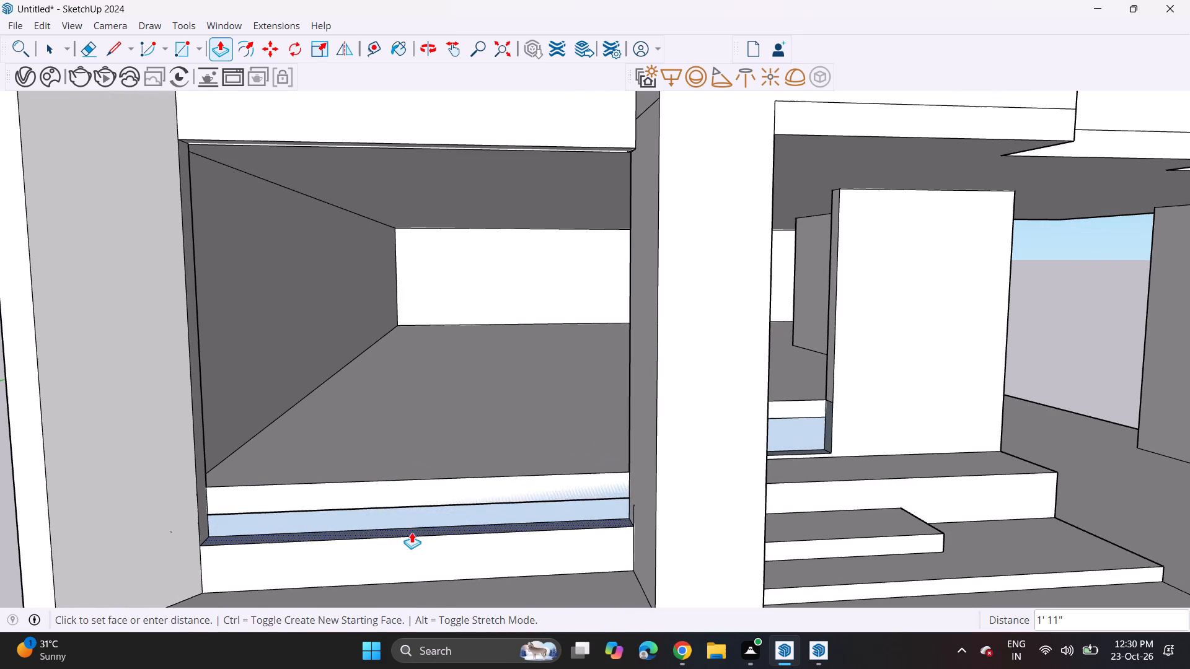
{"action": "left_click", "coordinate": [420, 509]}
{"action": "left_click", "coordinate": [418, 473]}
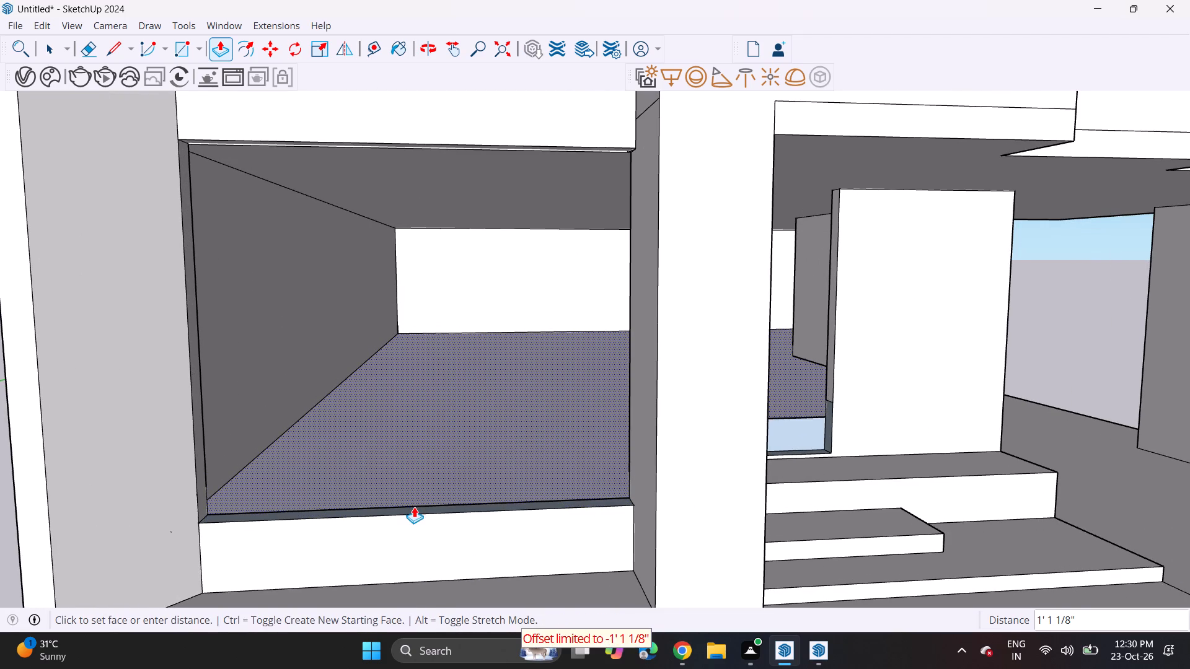
{"action": "left_click", "coordinate": [414, 507]}
Push the ground-floor opening's sill top down again and lower the interior floor behind it to follow.
{"action": "scroll", "coordinate": [522, 482], "scroll_direction": "up", "scroll_amount": 1}
{"action": "middle_click_drag", "start_coordinate": [522, 482], "coordinate": [401, 392]}
{"action": "middle_click_drag", "start_coordinate": [388, 403], "coordinate": [389, 470]}
{"action": "scroll", "coordinate": [387, 488], "scroll_direction": "up", "scroll_amount": 6}
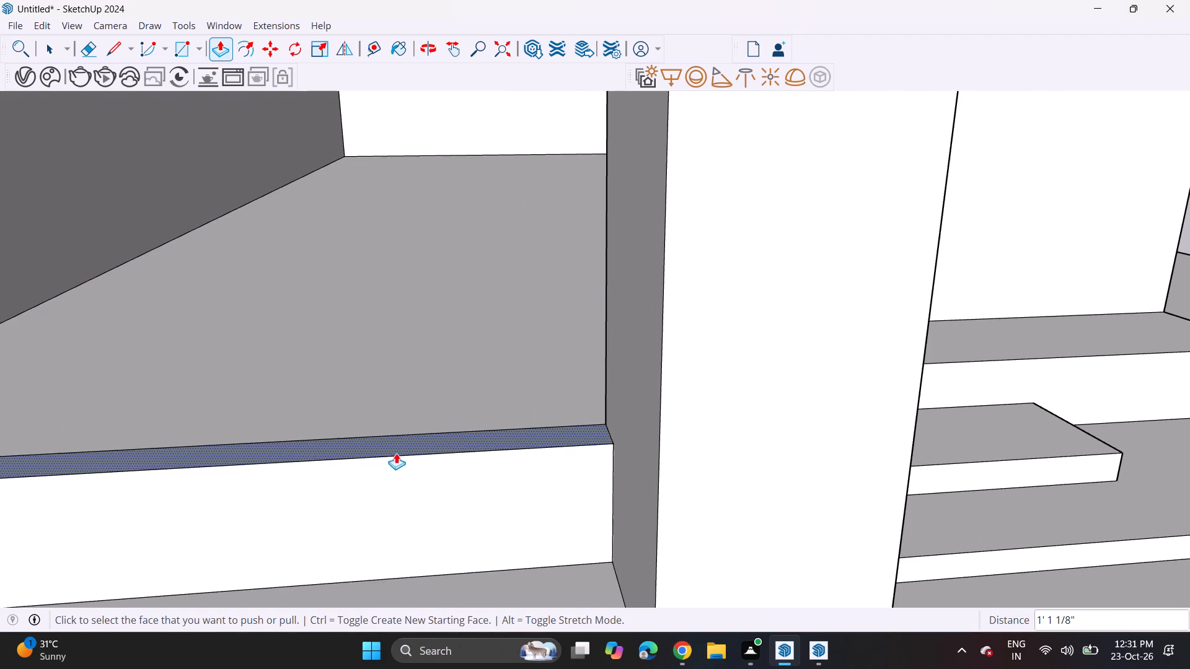
{"action": "left_click", "coordinate": [397, 452]}
{"action": "left_click", "coordinate": [395, 523]}
{"action": "left_click", "coordinate": [396, 413]}
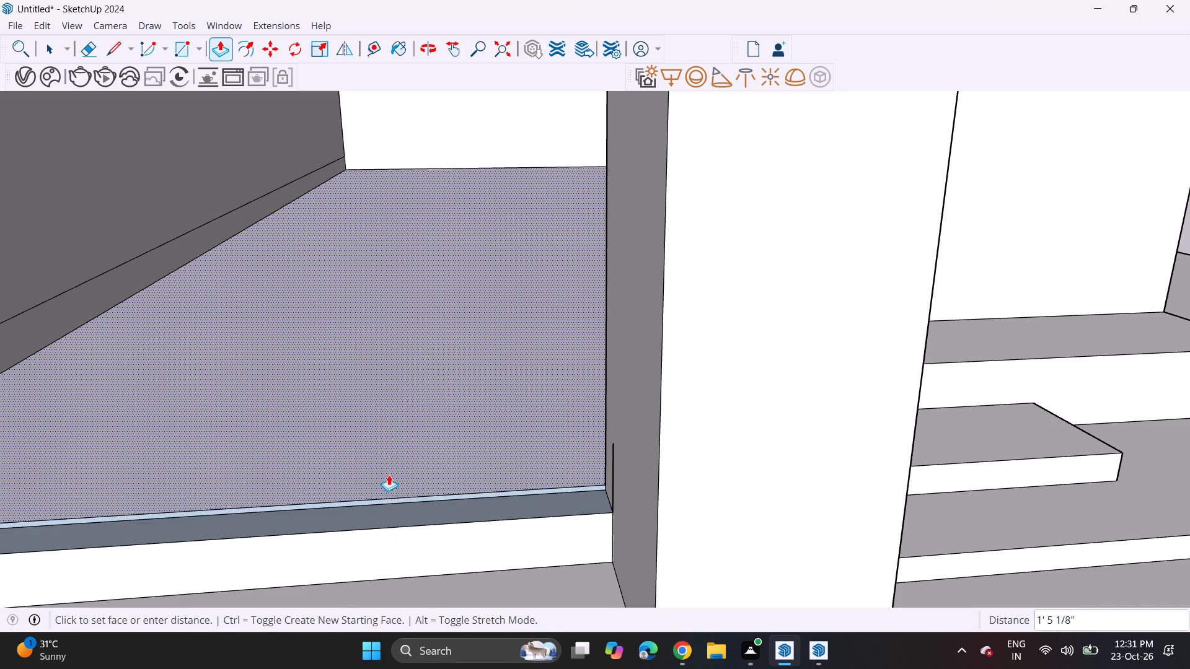
{"action": "left_click", "coordinate": [392, 499]}
Push the interior ground floor beside the entrance steps down about another 6 5/16".
{"action": "scroll", "coordinate": [448, 422], "scroll_direction": "down", "scroll_amount": 8}
{"action": "scroll", "coordinate": [584, 443], "scroll_direction": "up", "scroll_amount": 1}
{"action": "middle_click_drag", "start_coordinate": [584, 435], "coordinate": [558, 384]}
{"action": "left_click", "coordinate": [650, 361]}
{"action": "left_click", "coordinate": [650, 375]}
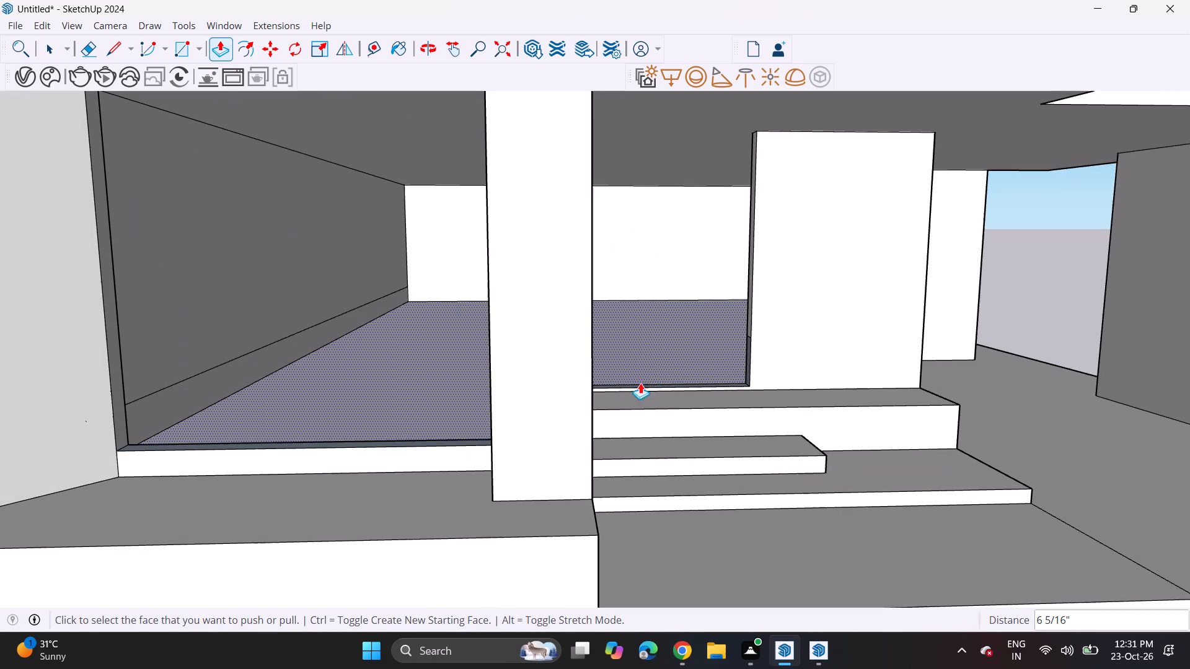
Push/Pull the narrow underside of the front frame's first-floor beam slightly downward.
{"action": "scroll", "coordinate": [300, 420], "scroll_direction": "down", "scroll_amount": 11}
{"action": "middle_click_drag", "start_coordinate": [306, 465], "coordinate": [364, 427]}
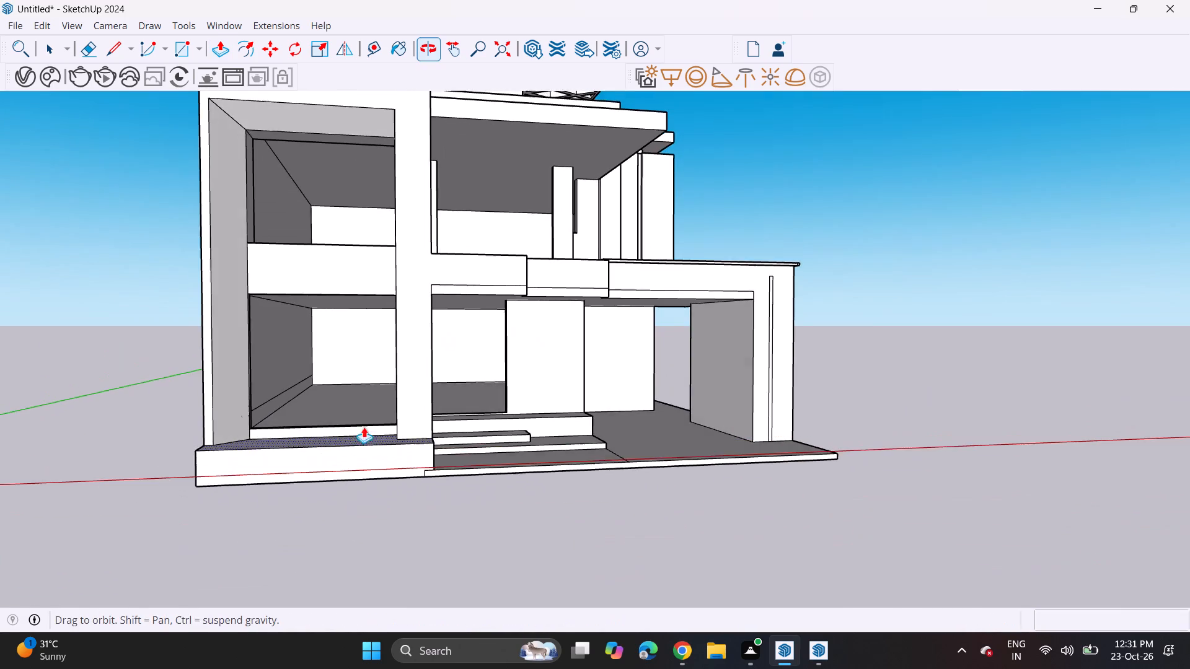
{"action": "middle_click_drag", "start_coordinate": [364, 427], "coordinate": [364, 426]}
{"action": "scroll", "coordinate": [368, 438], "scroll_direction": "up", "scroll_amount": 1}
{"action": "middle_click_drag", "start_coordinate": [368, 438], "coordinate": [228, 462]}
{"action": "scroll", "coordinate": [229, 466], "scroll_direction": "down", "scroll_amount": 3}
{"action": "middle_click_drag", "start_coordinate": [260, 463], "coordinate": [319, 500], "text": "shift"}
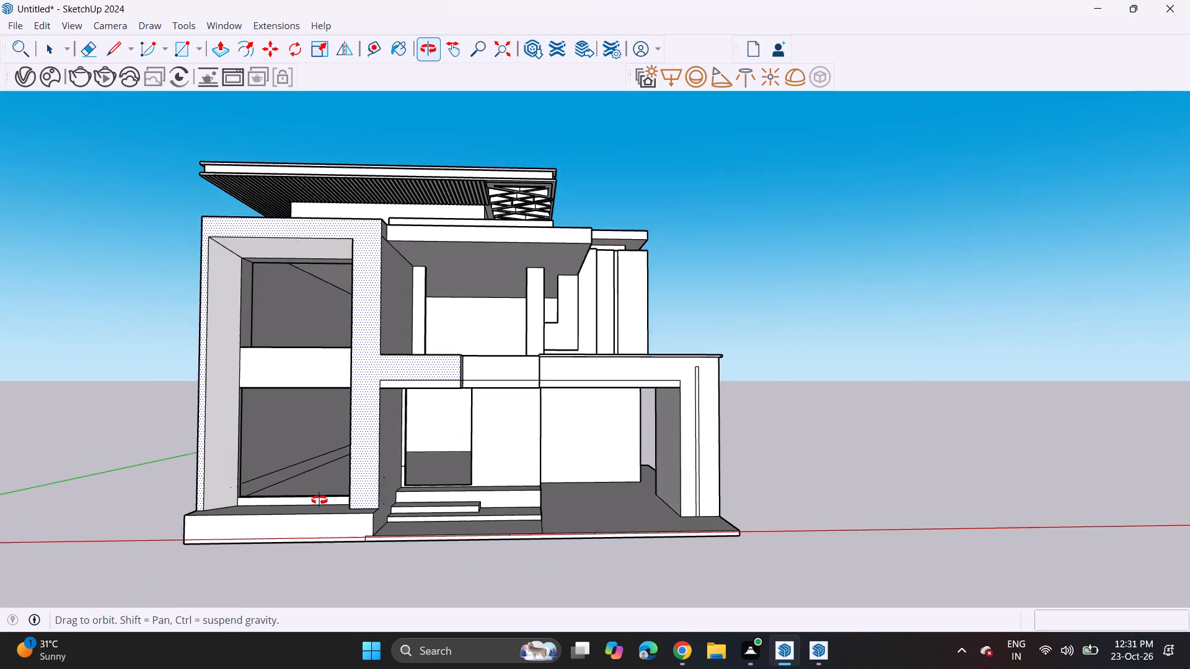
{"action": "middle_click_drag", "start_coordinate": [319, 500], "coordinate": [306, 504], "text": "shift"}
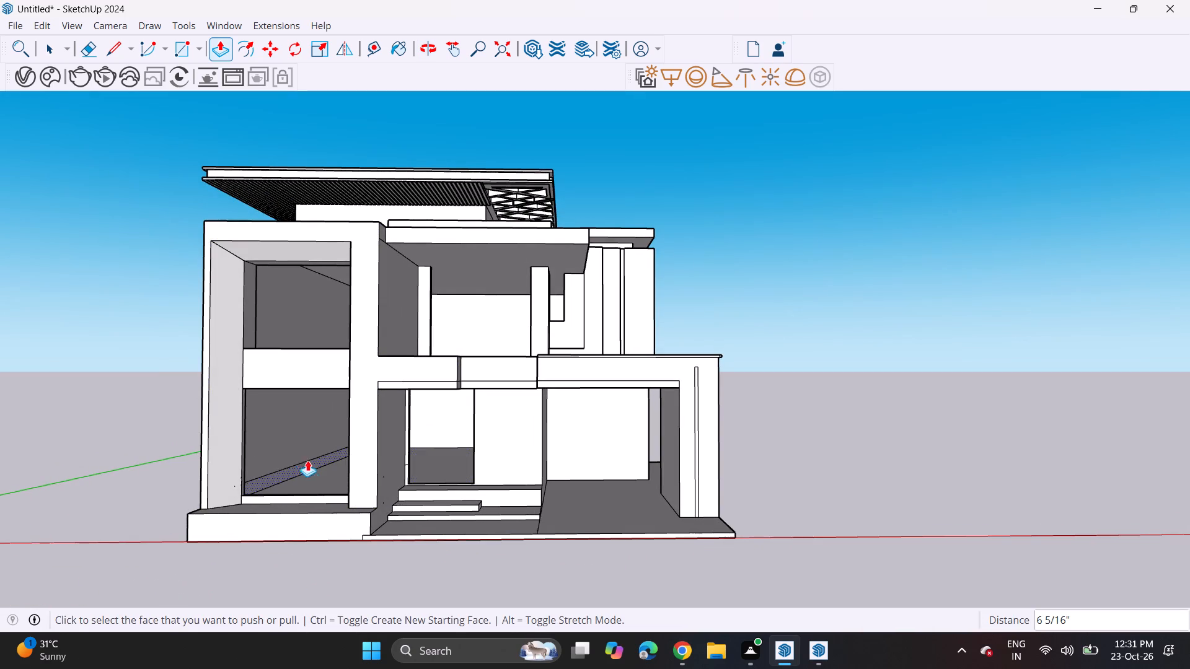
{"action": "middle_click_drag", "start_coordinate": [277, 366], "coordinate": [326, 365]}
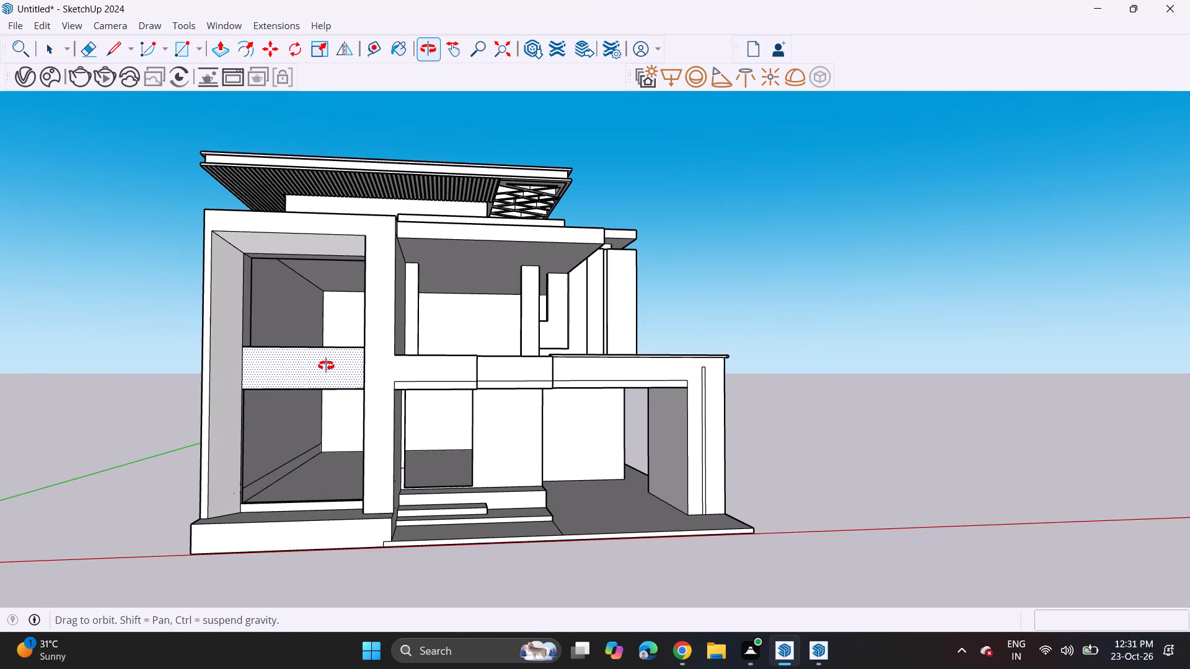
{"action": "middle_click_drag", "start_coordinate": [326, 365], "coordinate": [338, 292]}
{"action": "scroll", "coordinate": [315, 365], "scroll_direction": "up", "scroll_amount": 12}
{"action": "left_click", "coordinate": [316, 336]}
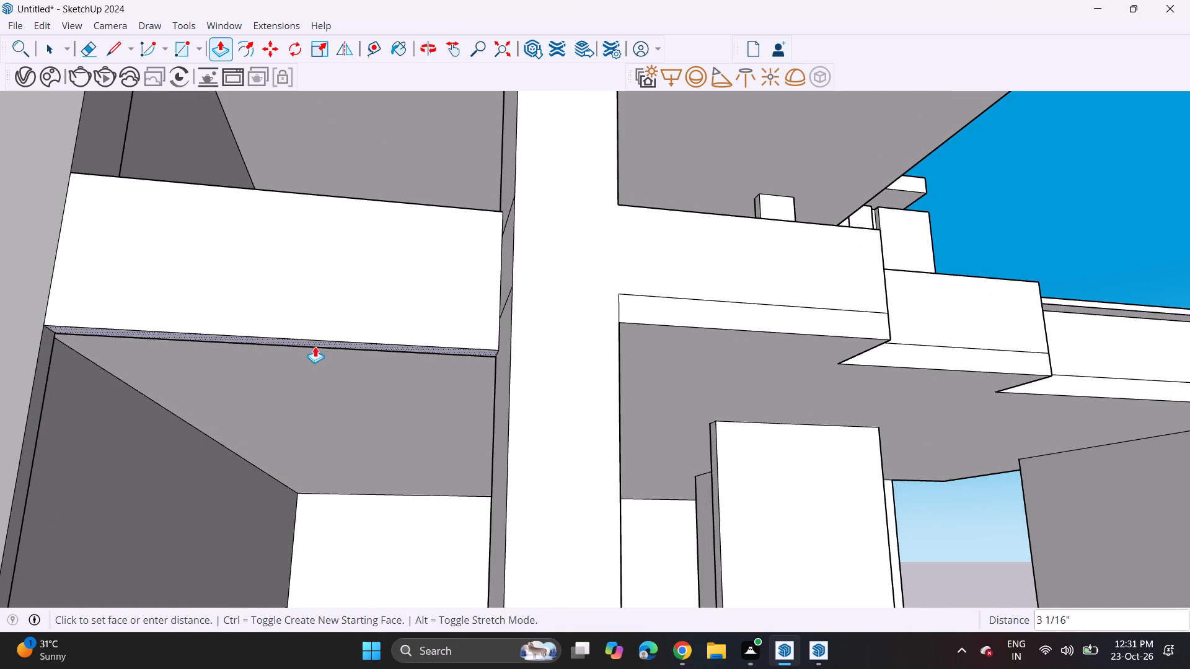
{"action": "left_click", "coordinate": [314, 351]}
Lower the top face of the front frame's first-floor beam by about 1' 1 13/16".
{"action": "middle_click_drag", "start_coordinate": [311, 243], "coordinate": [294, 393]}
{"action": "middle_click_drag", "start_coordinate": [302, 338], "coordinate": [302, 387]}
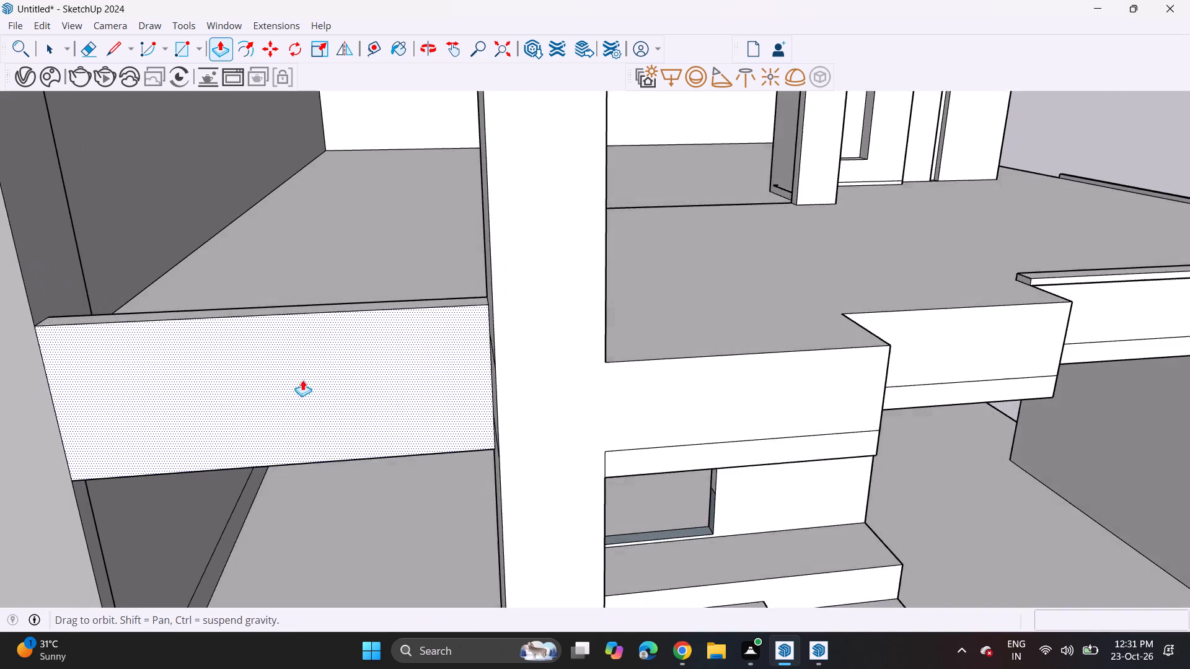
{"action": "scroll", "coordinate": [310, 312], "scroll_direction": "up", "scroll_amount": 4}
{"action": "left_click", "coordinate": [310, 313]}
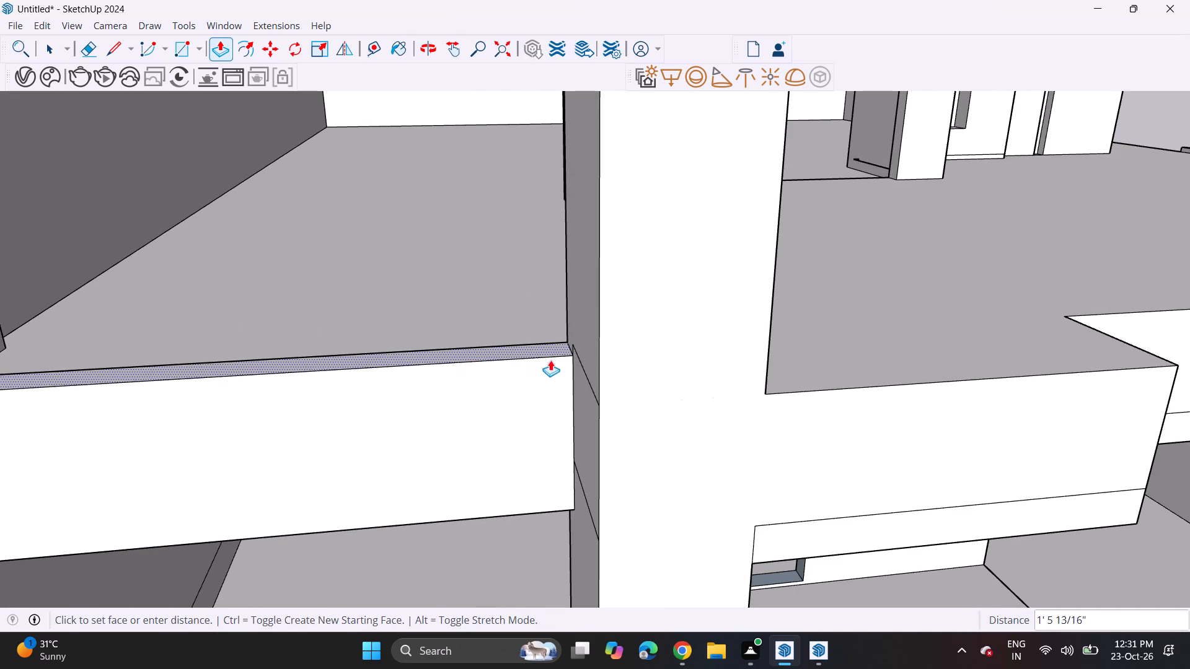
{"action": "left_click", "coordinate": [581, 354]}
Extend the underside of the front frame's first-floor beam down about 1' 1/16".
{"action": "scroll", "coordinate": [362, 373], "scroll_direction": "down", "scroll_amount": 7}
{"action": "middle_click_drag", "start_coordinate": [371, 418], "coordinate": [343, 312]}
{"action": "scroll", "coordinate": [343, 313], "scroll_direction": "up", "scroll_amount": 1}
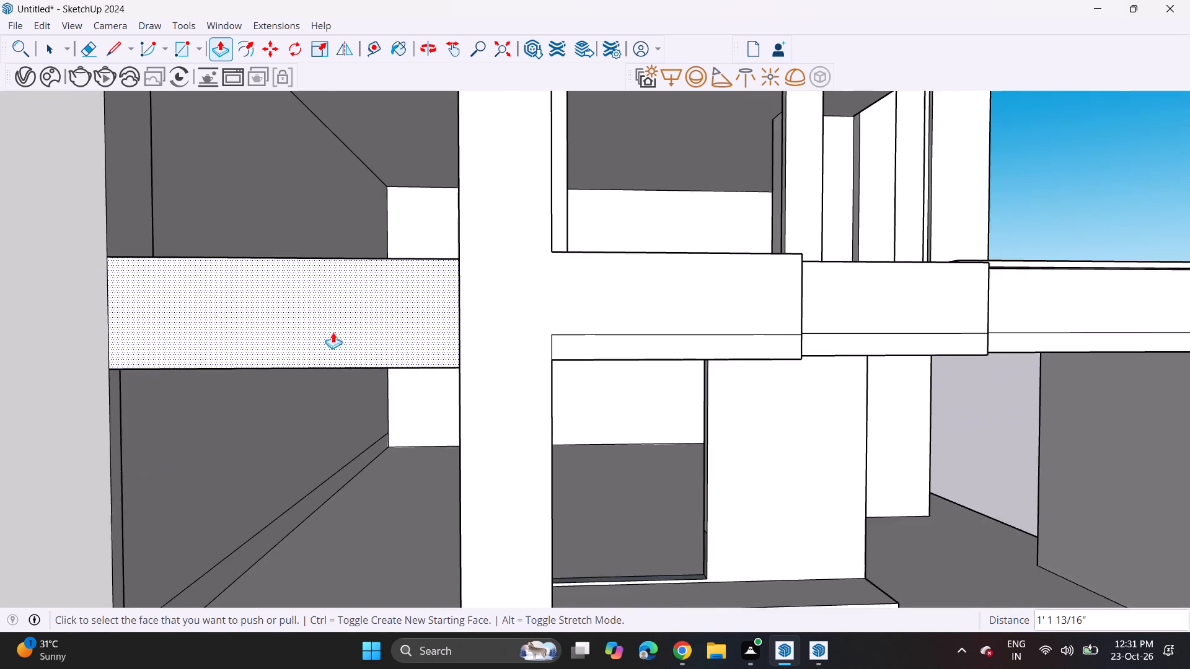
{"action": "scroll", "coordinate": [322, 357], "scroll_direction": "up", "scroll_amount": 2}
{"action": "middle_click_drag", "start_coordinate": [323, 310], "coordinate": [330, 263]}
{"action": "scroll", "coordinate": [346, 318], "scroll_direction": "up", "scroll_amount": 4}
{"action": "scroll", "coordinate": [347, 324], "scroll_direction": "down", "scroll_amount": 1}
{"action": "scroll", "coordinate": [348, 325], "scroll_direction": "up", "scroll_amount": 2}
{"action": "middle_click_drag", "start_coordinate": [350, 304], "coordinate": [350, 240]}
{"action": "left_click", "coordinate": [360, 300]}
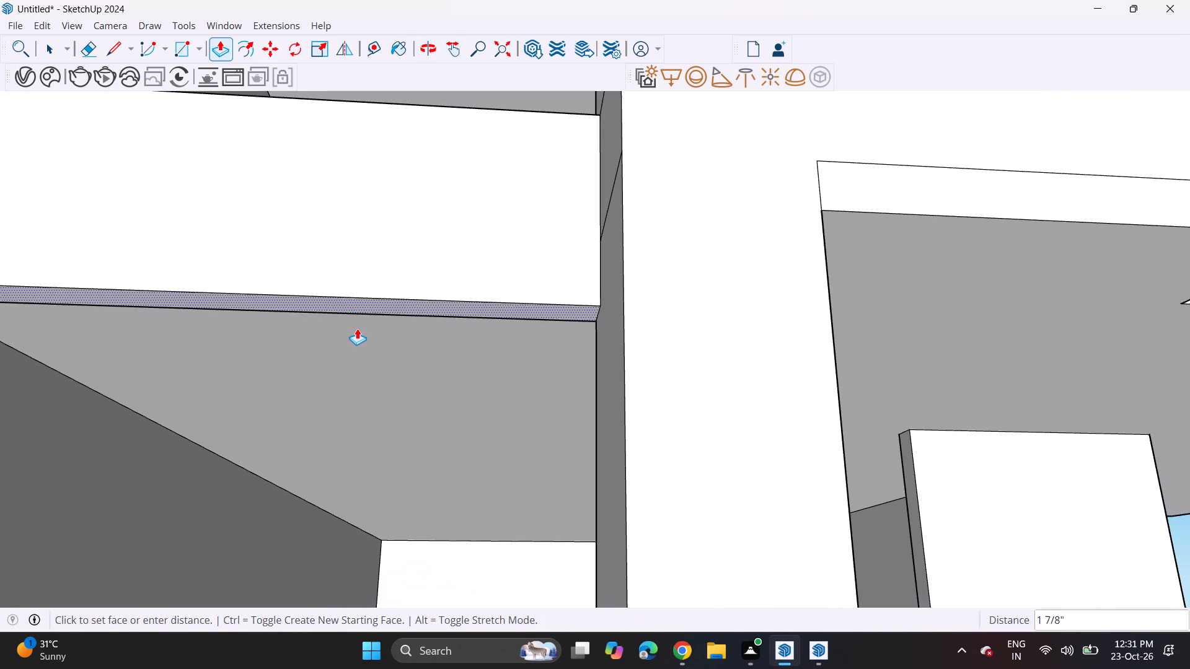
{"action": "left_click", "coordinate": [357, 340]}
Raise the top face of the front frame's first-floor beam by about 6 5/8".
{"action": "scroll", "coordinate": [385, 220], "scroll_direction": "up", "scroll_amount": 1}
{"action": "scroll", "coordinate": [370, 285], "scroll_direction": "down", "scroll_amount": 12}
{"action": "middle_click_drag", "start_coordinate": [330, 280], "coordinate": [302, 441]}
{"action": "scroll", "coordinate": [287, 414], "scroll_direction": "up", "scroll_amount": 5}
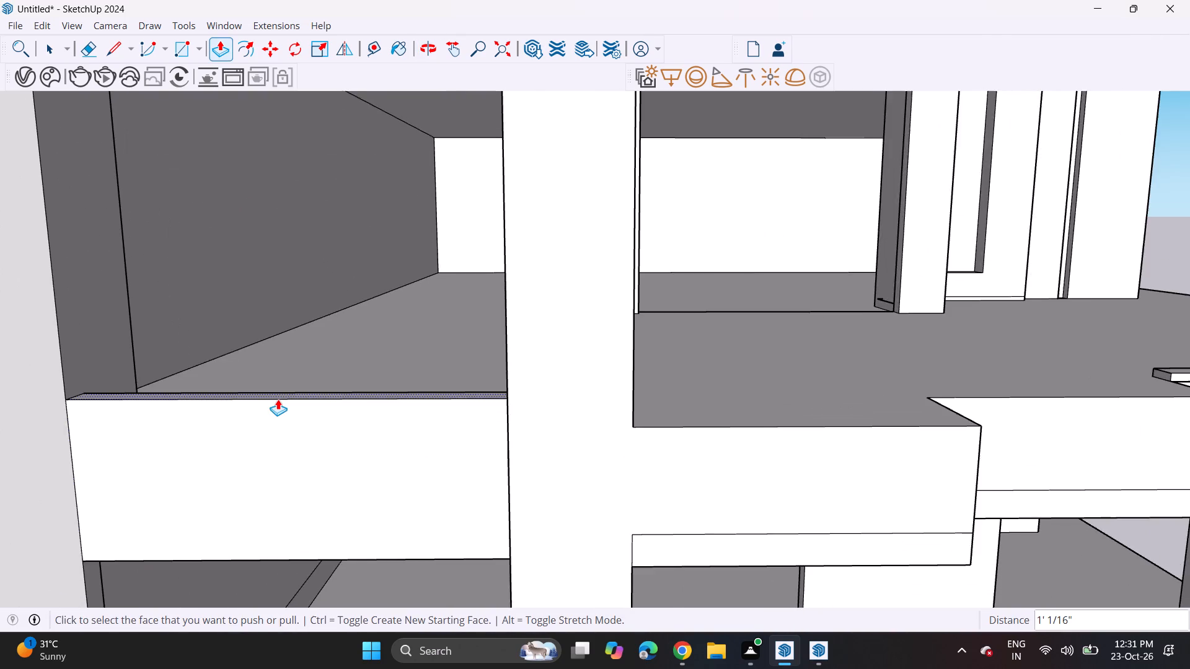
{"action": "scroll", "coordinate": [278, 399], "scroll_direction": "up", "scroll_amount": 1}
{"action": "left_click", "coordinate": [278, 399]}
{"action": "key", "text": "Escape"}
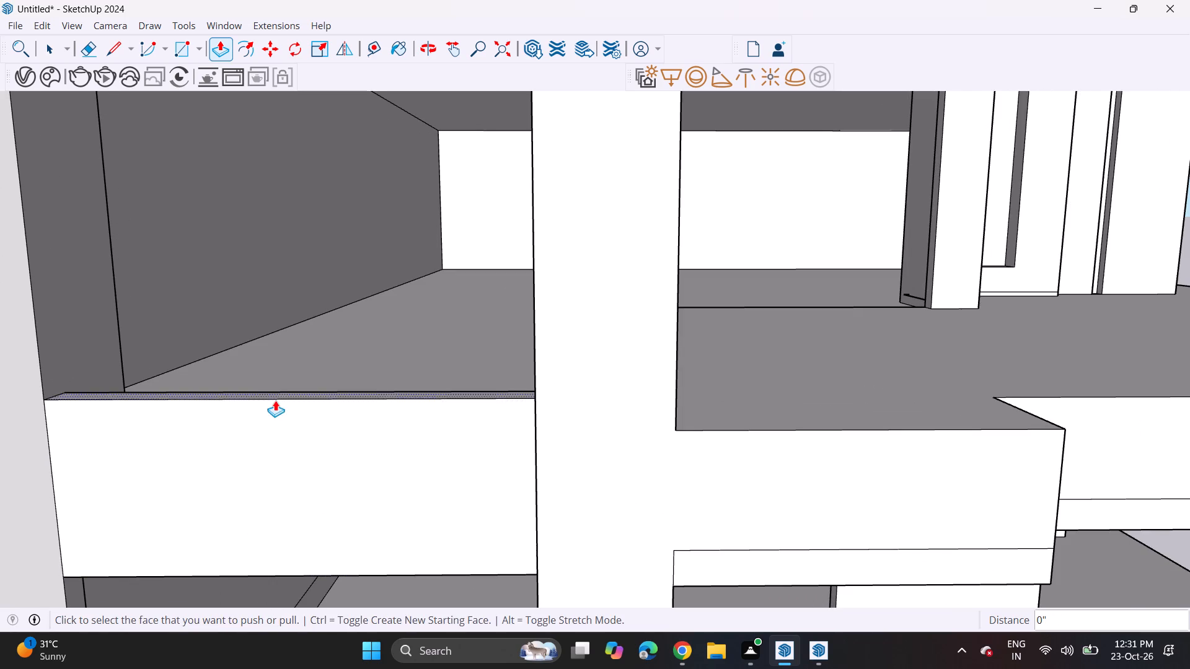
{"action": "left_click", "coordinate": [278, 397]}
{"action": "left_click", "coordinate": [278, 380]}
Draw two parallel lines about 11' 1 3/16" long across the first-floor terrace, from the frame's side wall to the notch's side edge.
{"action": "scroll", "coordinate": [263, 398], "scroll_direction": "down", "scroll_amount": 15}
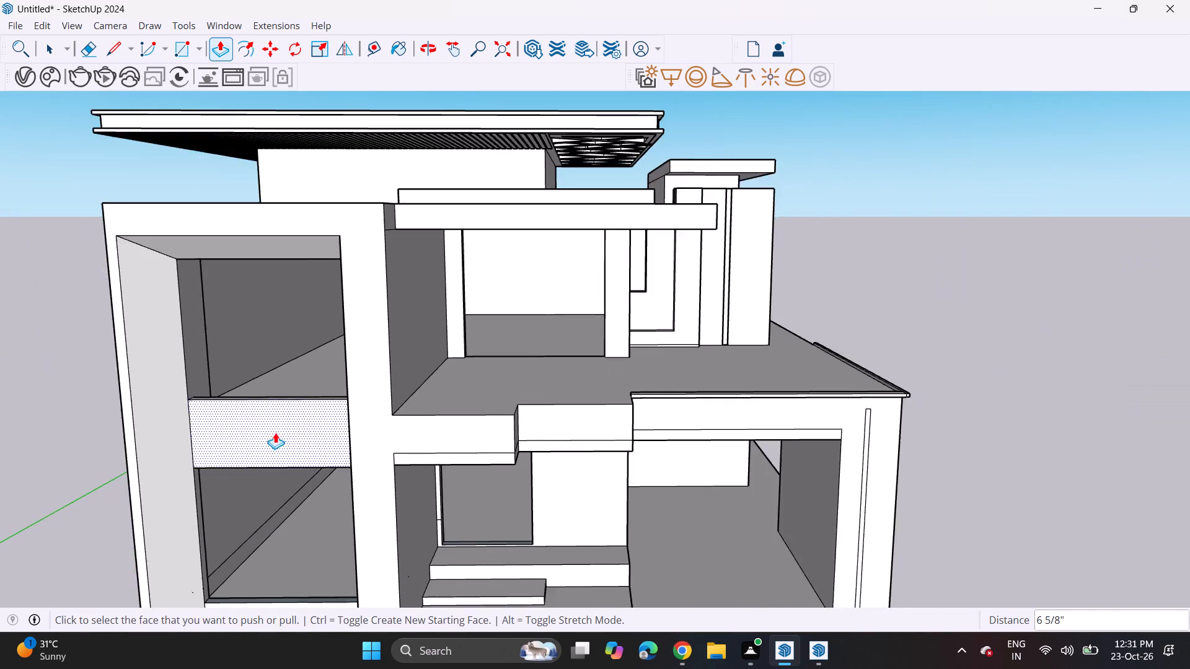
{"action": "scroll", "coordinate": [275, 432], "scroll_direction": "down", "scroll_amount": 4}
{"action": "scroll", "coordinate": [290, 463], "scroll_direction": "up", "scroll_amount": 1}
{"action": "middle_click_drag", "start_coordinate": [291, 460], "coordinate": [349, 421]}
{"action": "middle_click_drag", "start_coordinate": [358, 414], "coordinate": [422, 396], "text": "shift"}
{"action": "middle_click_drag", "start_coordinate": [416, 395], "coordinate": [392, 393]}
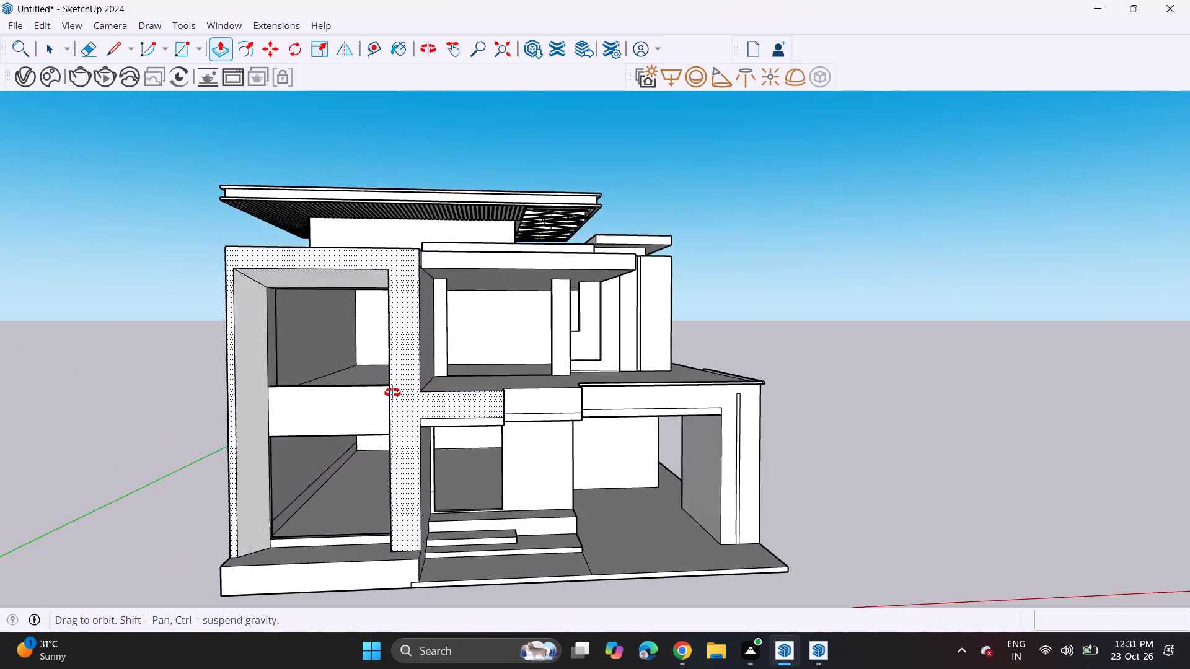
{"action": "middle_click_drag", "start_coordinate": [392, 393], "coordinate": [351, 378]}
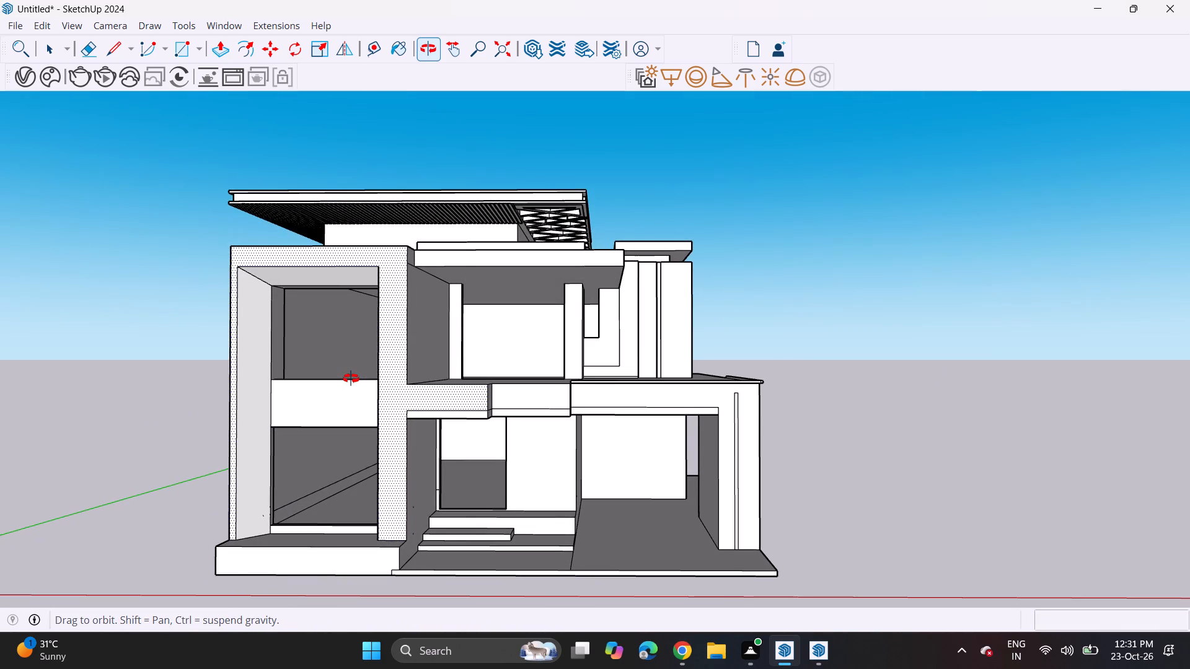
{"action": "middle_click_drag", "start_coordinate": [351, 378], "coordinate": [242, 557]}
{"action": "scroll", "coordinate": [432, 374], "scroll_direction": "up", "scroll_amount": 6}
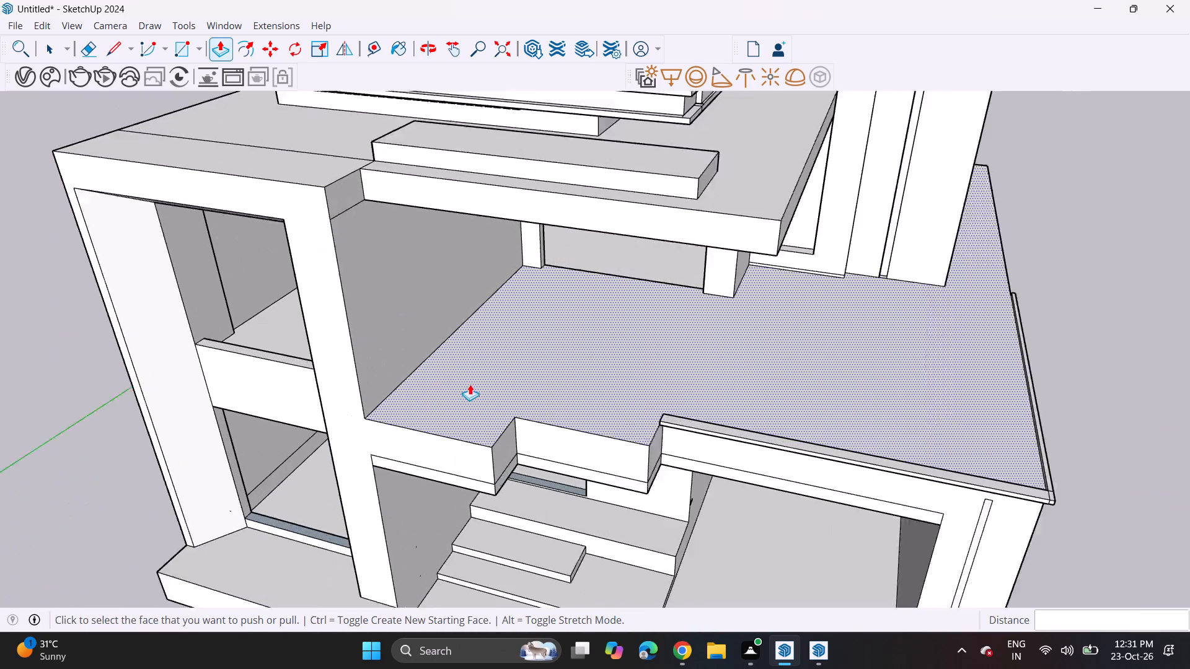
{"action": "scroll", "coordinate": [470, 384], "scroll_direction": "up", "scroll_amount": 3}
{"action": "middle_click_drag", "start_coordinate": [474, 393], "coordinate": [316, 412], "text": "shift"}
{"action": "left_click", "coordinate": [119, 50]}
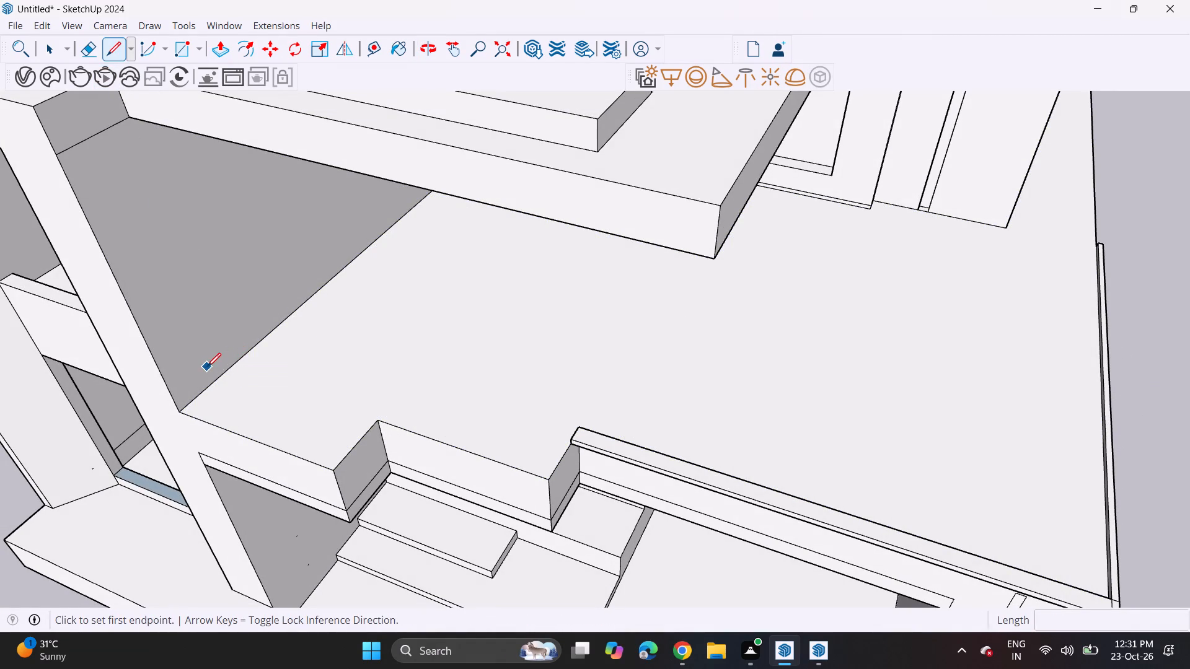
{"action": "scroll", "coordinate": [259, 392], "scroll_direction": "up", "scroll_amount": 5}
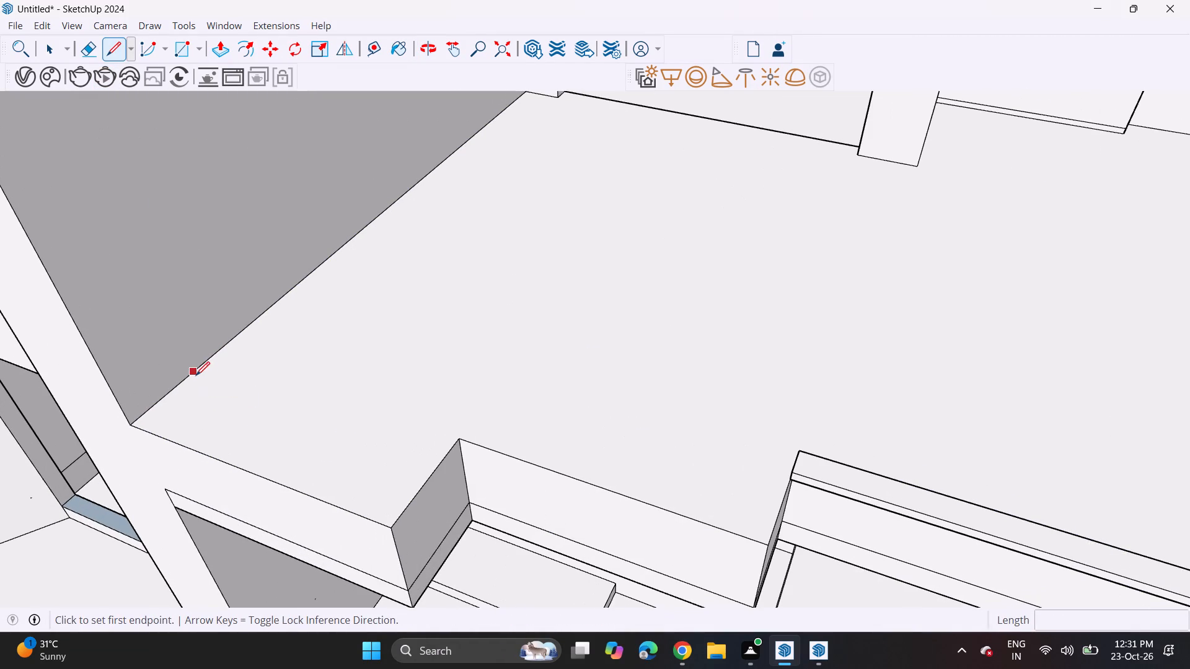
{"action": "left_click", "coordinate": [151, 409]}
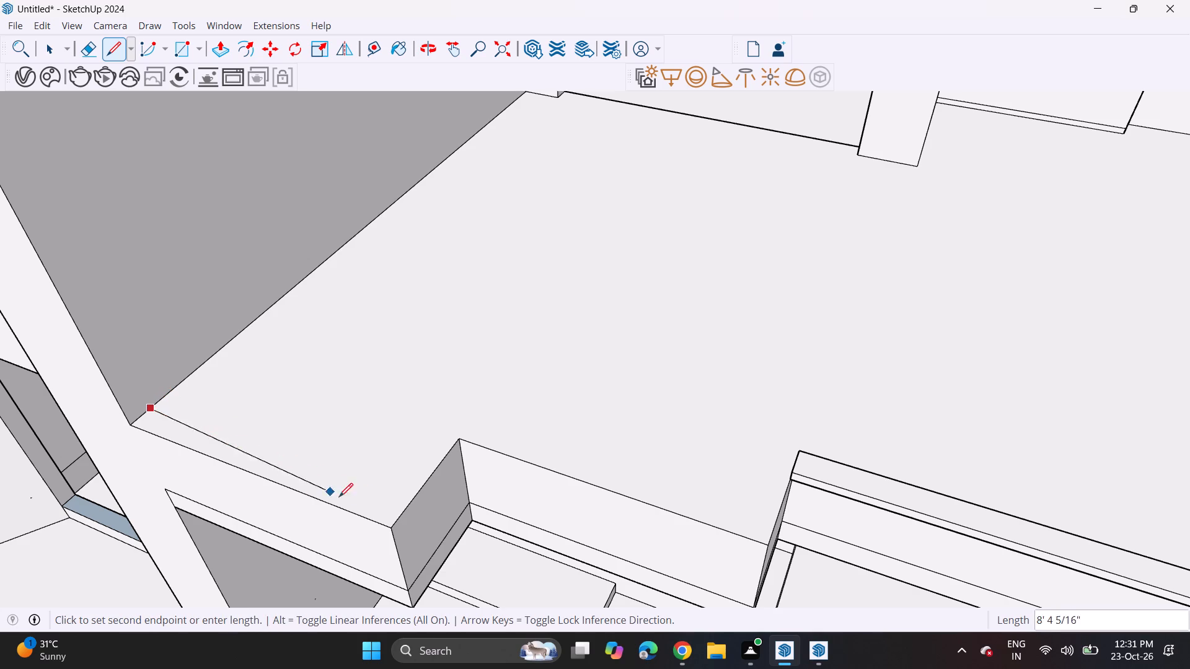
{"action": "left_click", "coordinate": [403, 510]}
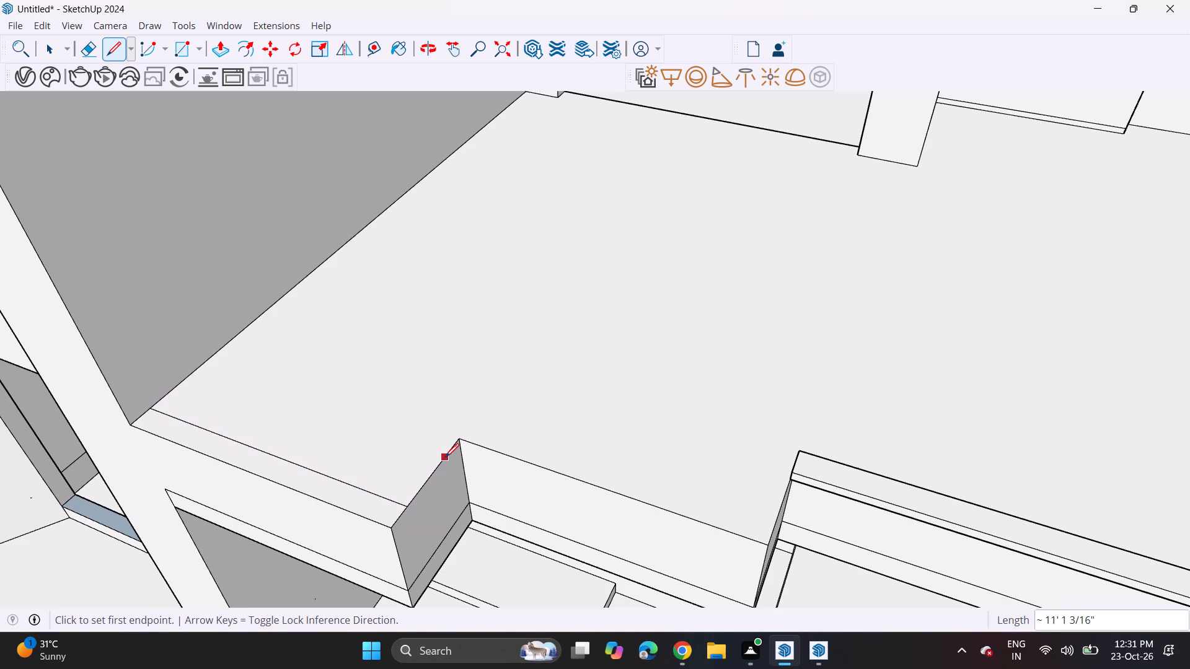
{"action": "left_click", "coordinate": [446, 450]}
{"action": "left_click", "coordinate": [203, 362]}
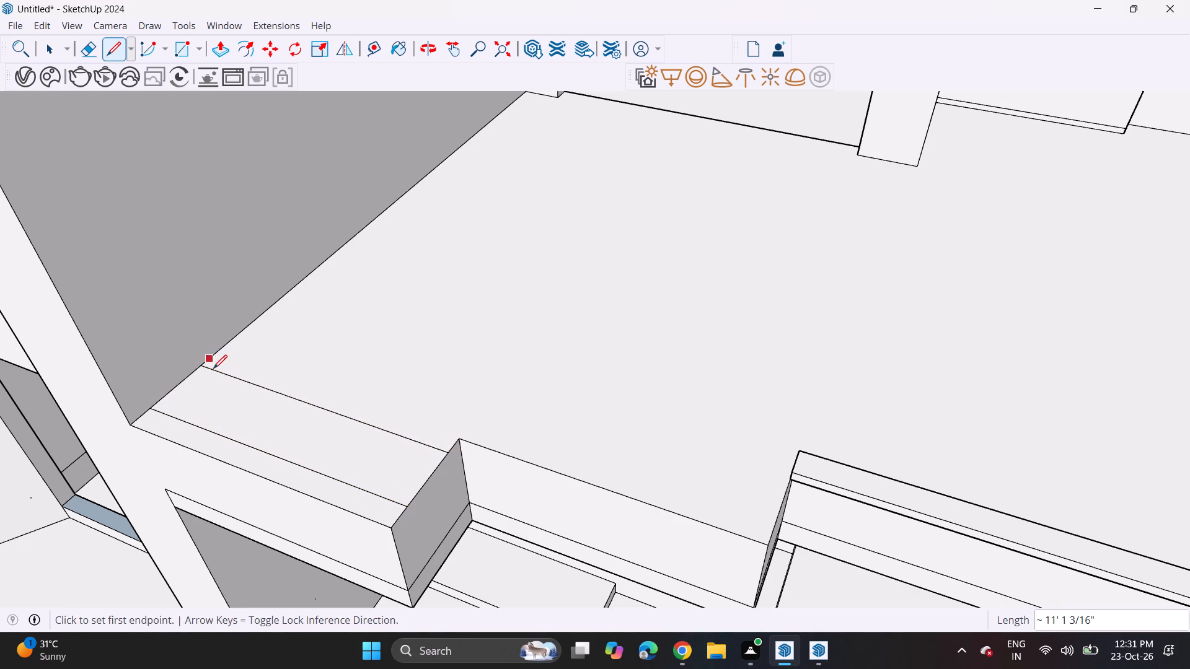
{"action": "middle_click_drag", "start_coordinate": [413, 436], "coordinate": [341, 479]}
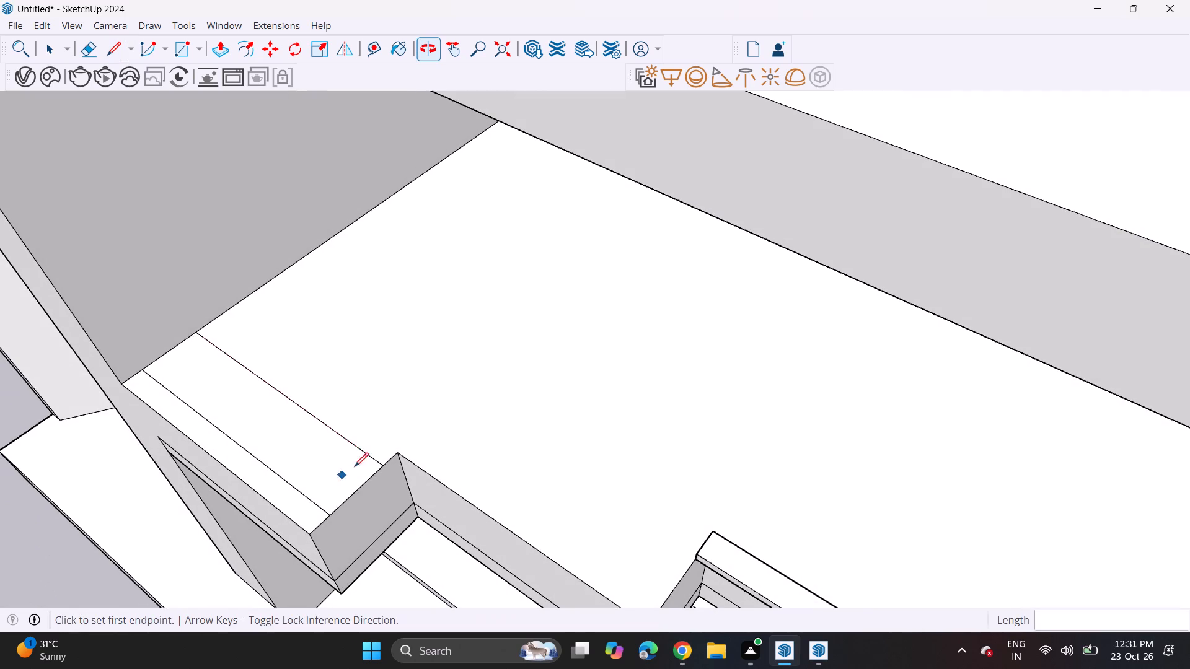
Undo the last terrace line and redraw it from the notch's inner corner to the frame's side wall, about 11' 1 3/16" long.
{"action": "key", "text": "ctrl+z"}
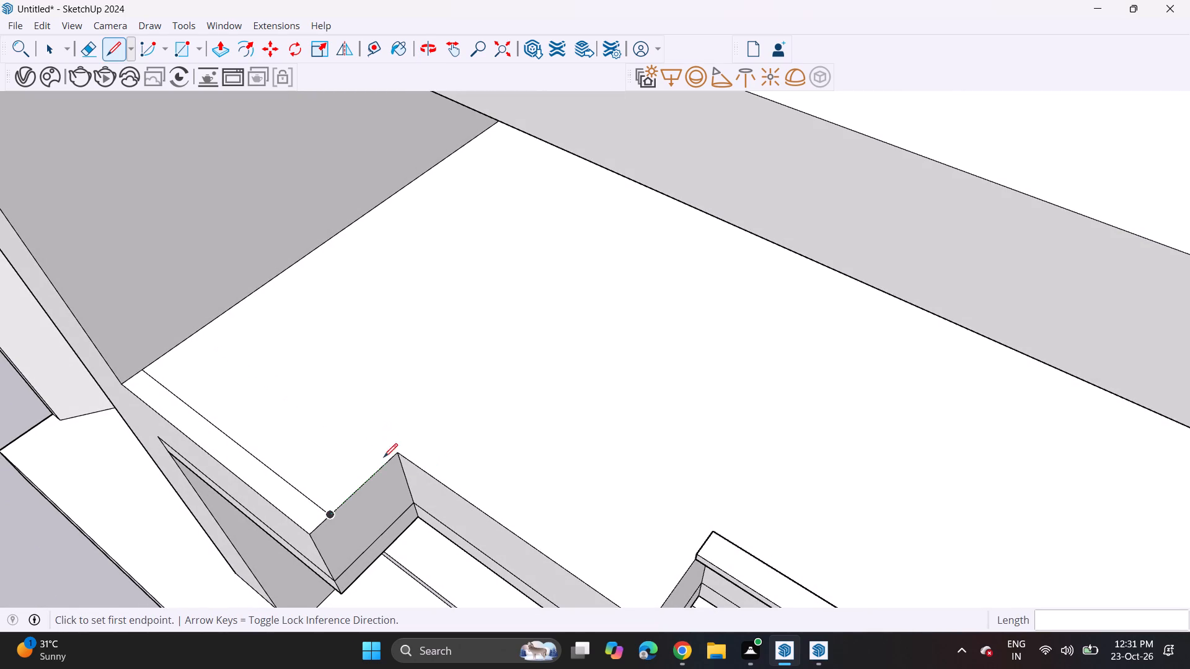
{"action": "left_click", "coordinate": [397, 453]}
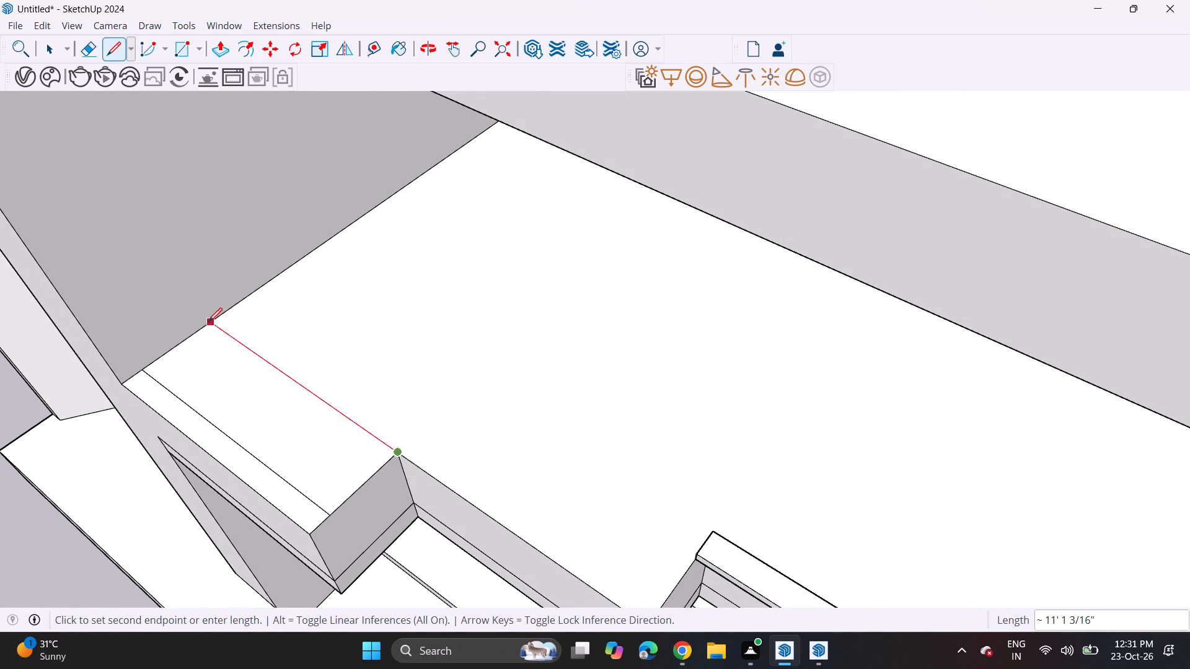
{"action": "left_click", "coordinate": [207, 323]}
Draw a short line back from the notch's inner corner, and a line about 11' 1 3/16" long parallel to the middle section's front edge.
{"action": "left_click", "coordinate": [398, 449]}
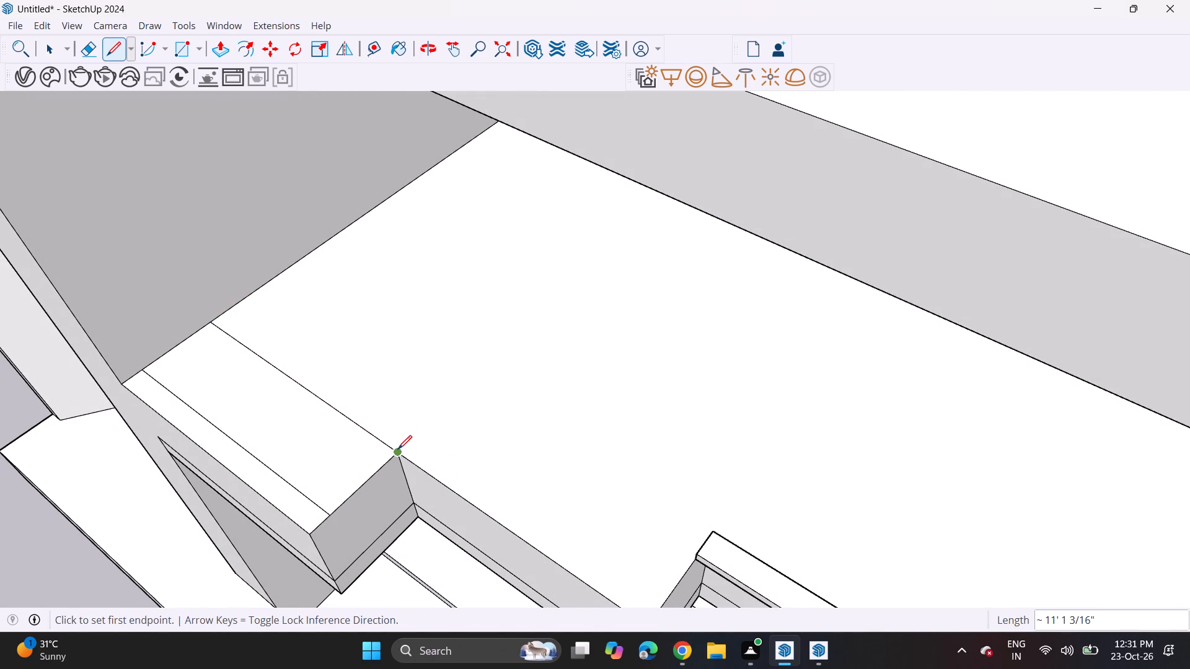
{"action": "scroll", "coordinate": [451, 406], "scroll_direction": "up", "scroll_amount": 1}
{"action": "middle_click_drag", "start_coordinate": [444, 406], "coordinate": [371, 399]}
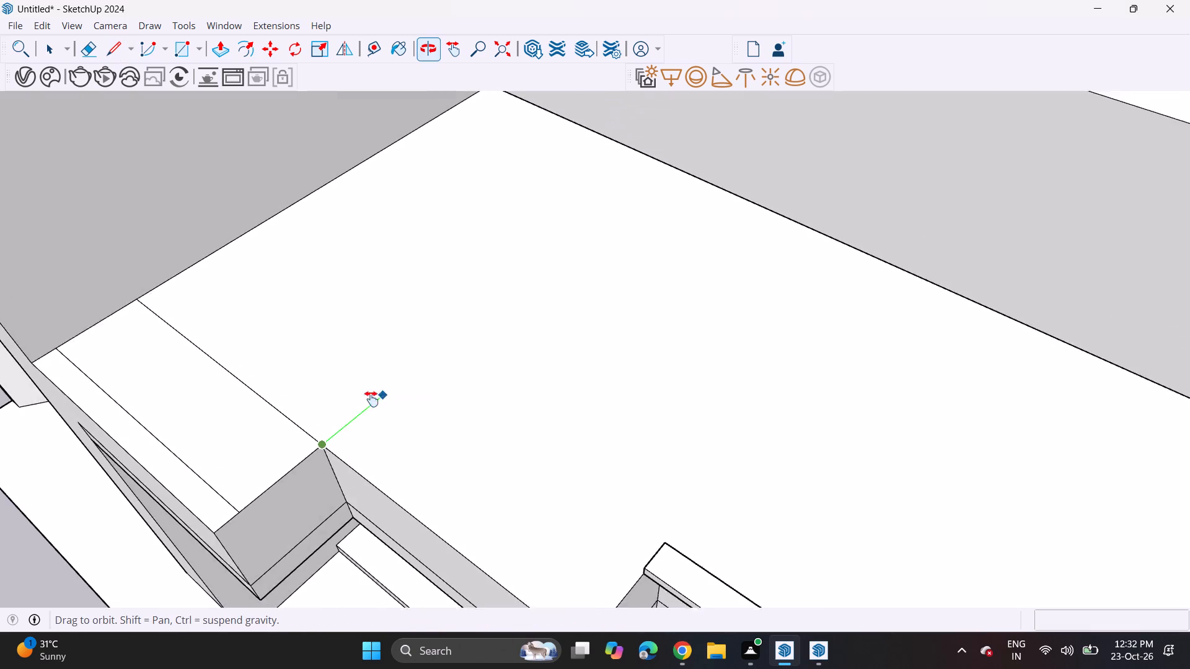
{"action": "middle_click_drag", "start_coordinate": [371, 399], "coordinate": [323, 387]}
{"action": "left_click", "coordinate": [291, 414]}
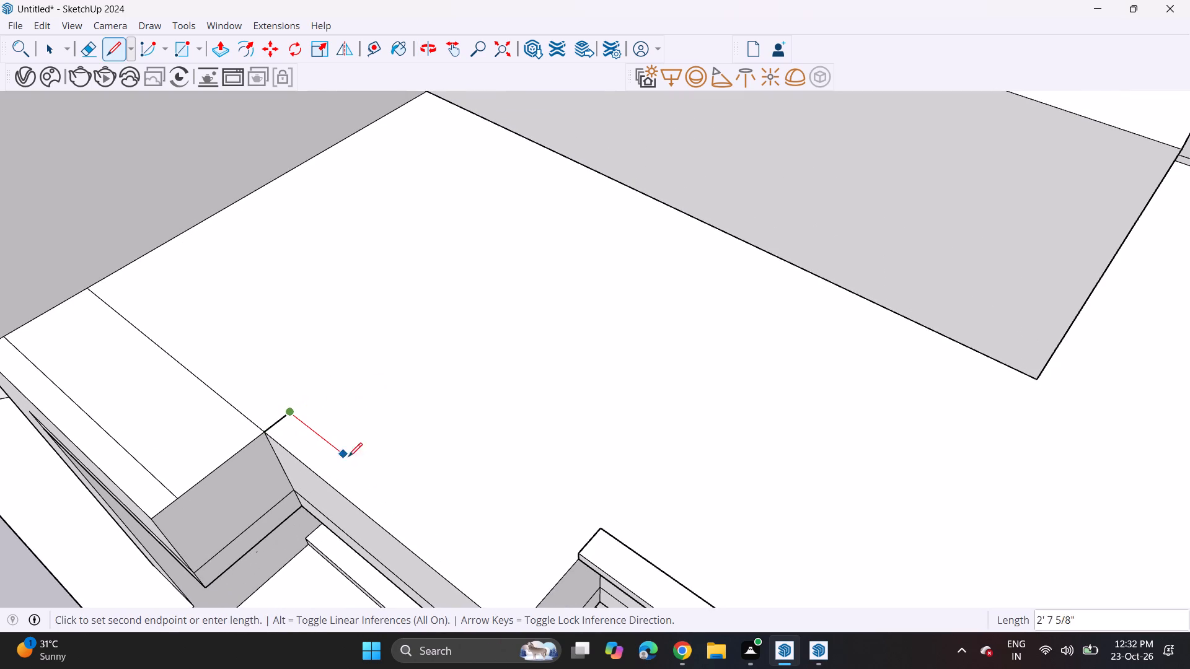
{"action": "left_click", "coordinate": [536, 605]}
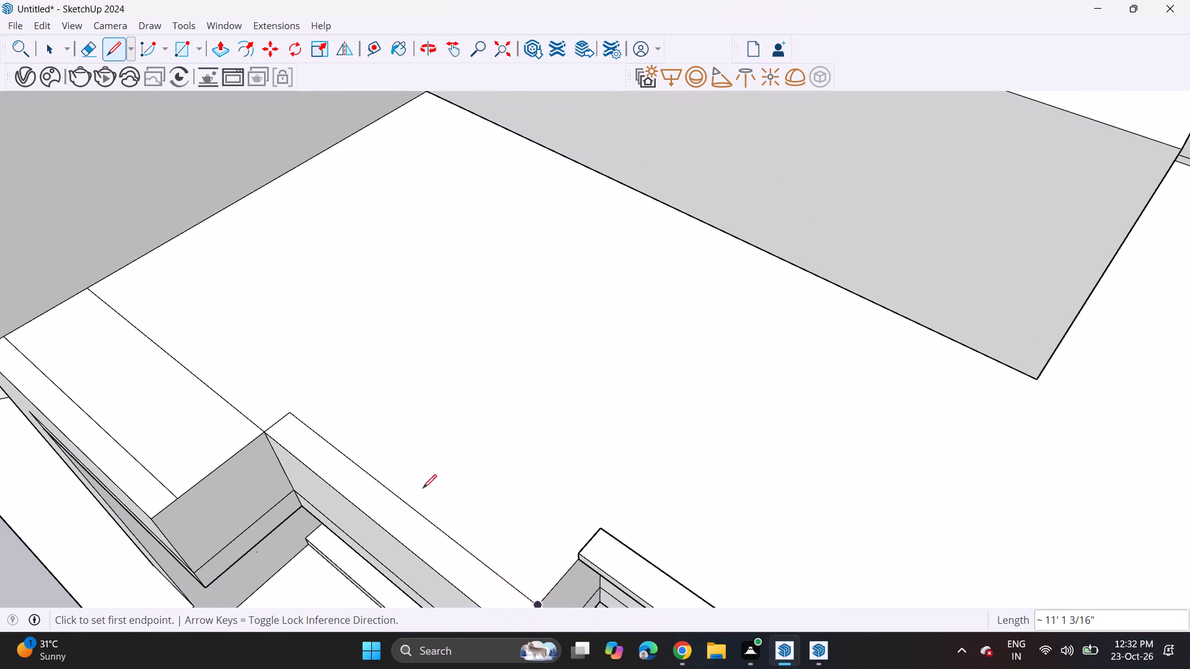
Extend the short line further back and draw a second parallel line about 11' 1 3/16" long across the middle section.
{"action": "left_click", "coordinate": [291, 405]}
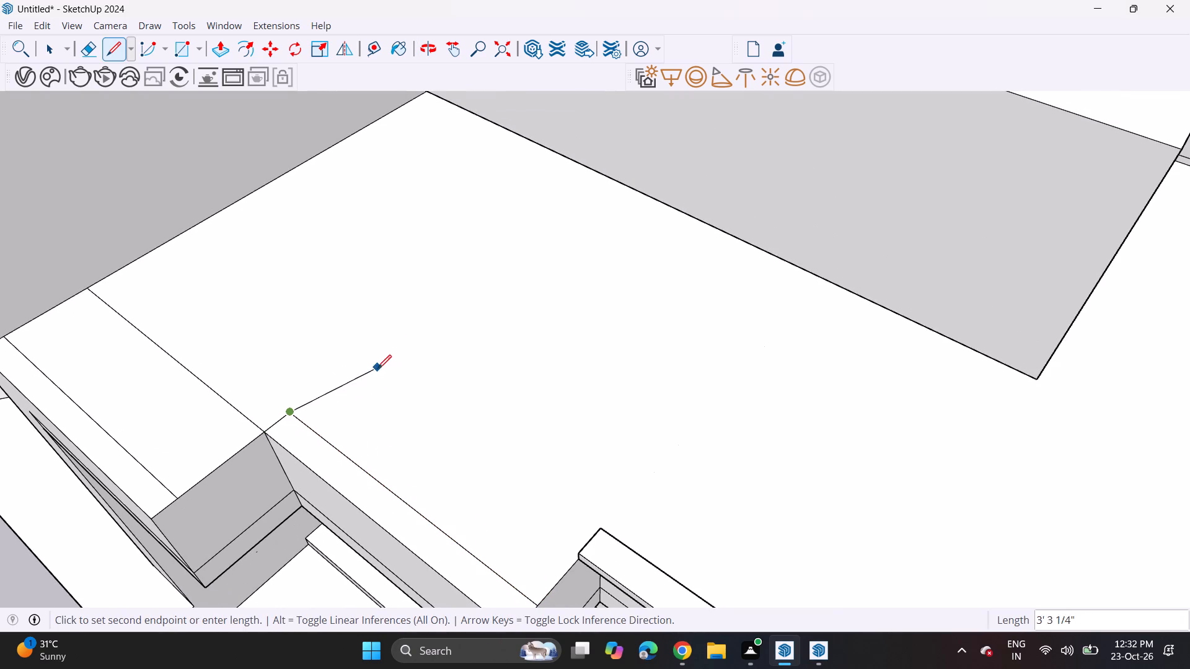
{"action": "left_click", "coordinate": [357, 372]}
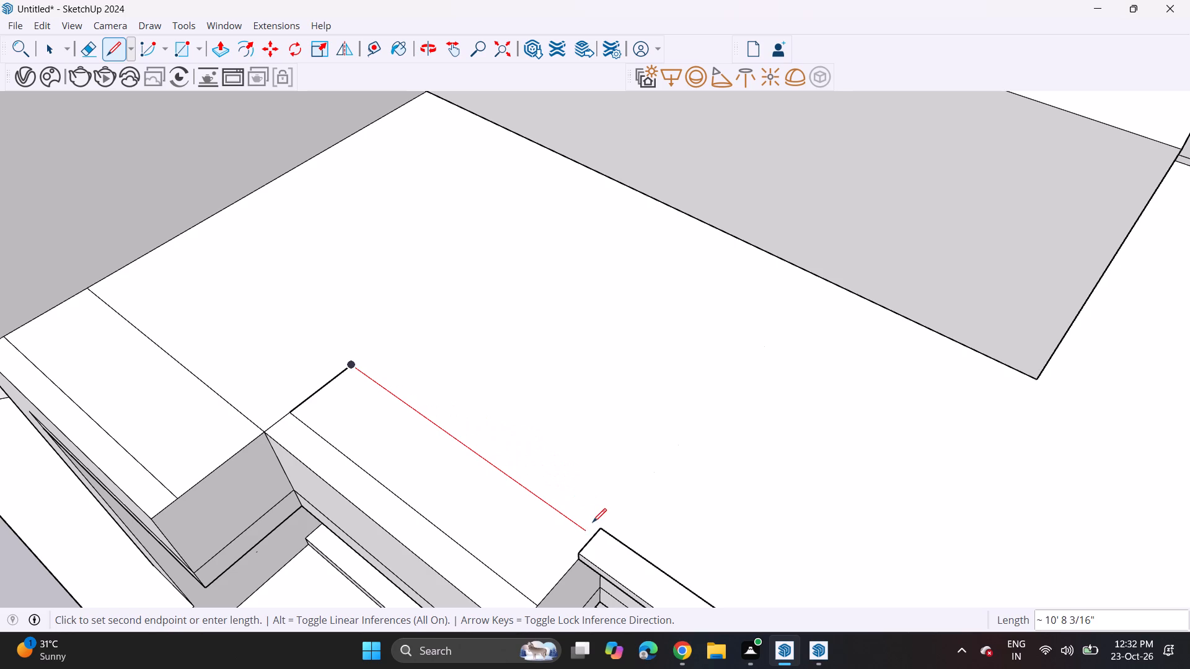
{"action": "middle_click_drag", "start_coordinate": [582, 535], "coordinate": [845, 503]}
{"action": "scroll", "coordinate": [582, 535], "scroll_direction": "up", "scroll_amount": 1}
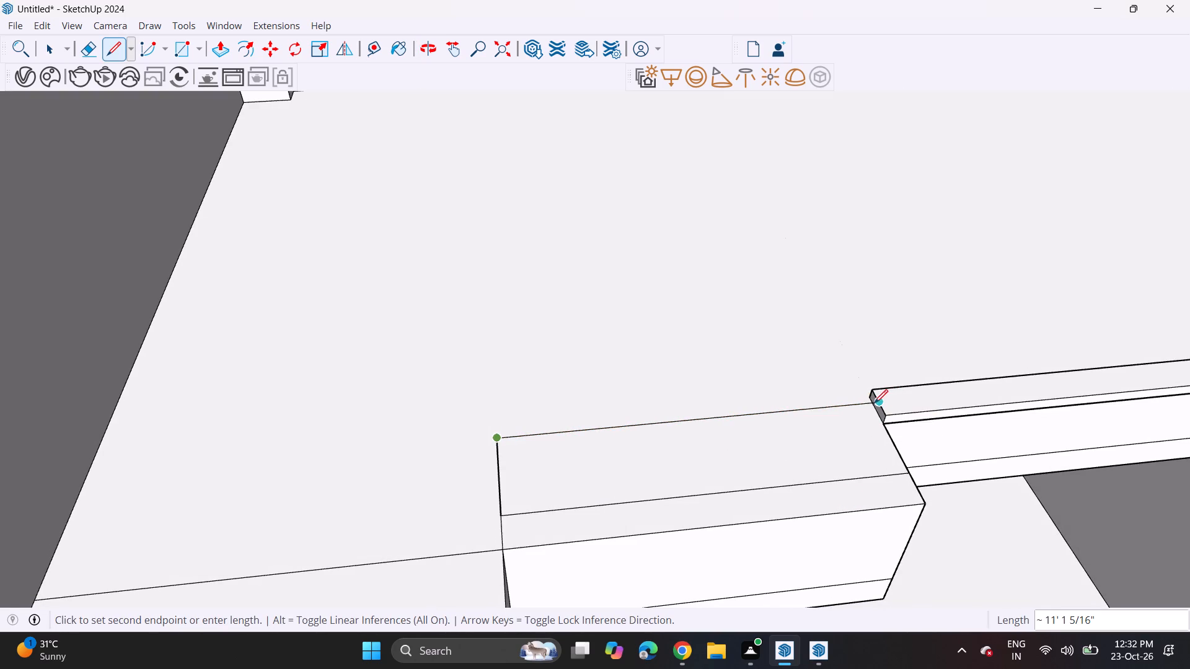
{"action": "left_click", "coordinate": [876, 409]}
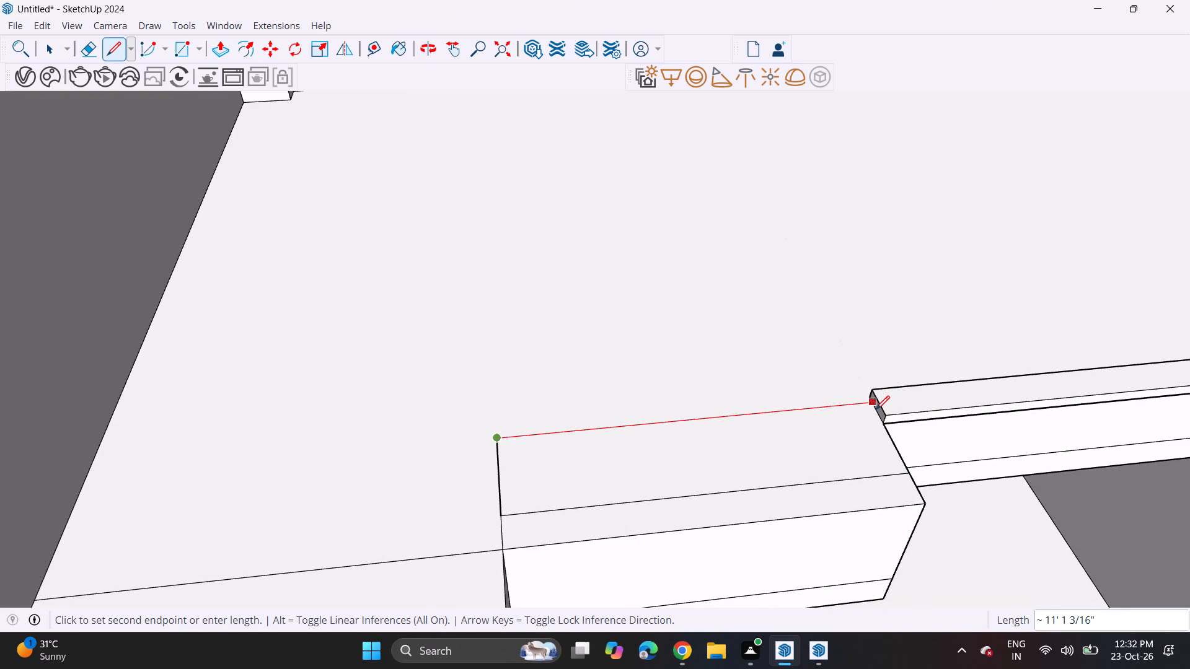
Push/Pull the strip between the two parallel lines beside the frame's side wall upward into a tall parapet block.
{"action": "scroll", "coordinate": [685, 389], "scroll_direction": "up", "scroll_amount": 1}
{"action": "middle_click_drag", "start_coordinate": [596, 393], "coordinate": [558, 375]}
{"action": "scroll", "coordinate": [494, 359], "scroll_direction": "down", "scroll_amount": 13}
{"action": "middle_click_drag", "start_coordinate": [447, 387], "coordinate": [337, 349]}
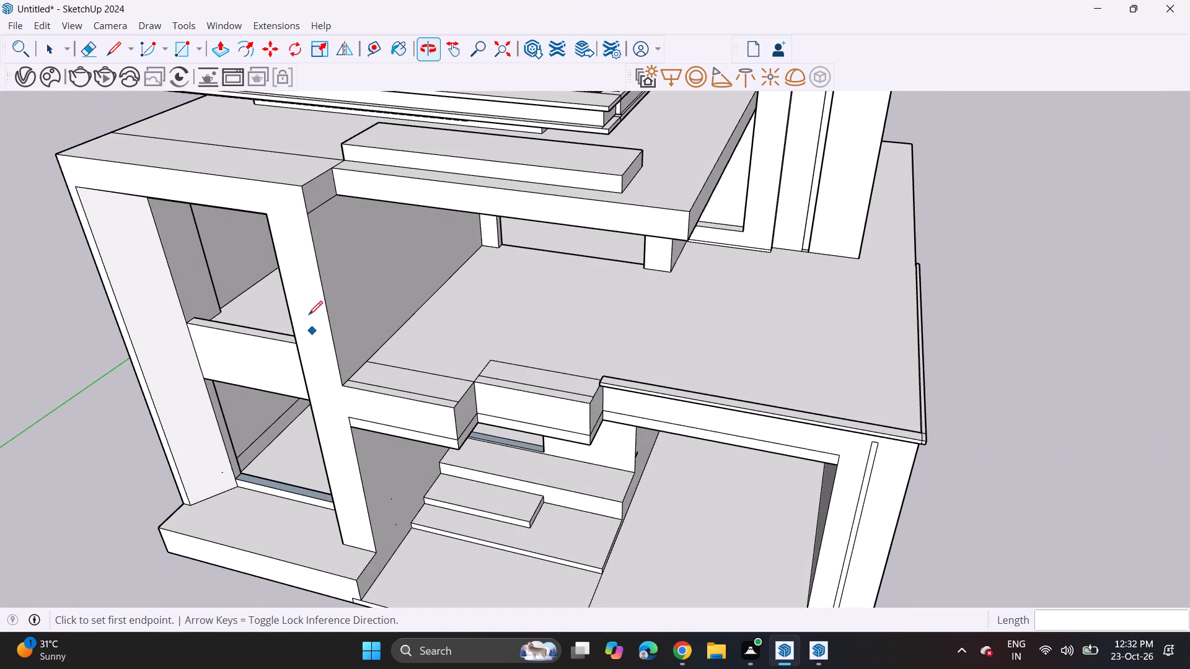
{"action": "left_click", "coordinate": [224, 43]}
{"action": "scroll", "coordinate": [396, 408], "scroll_direction": "up", "scroll_amount": 5}
{"action": "left_click", "coordinate": [425, 380]}
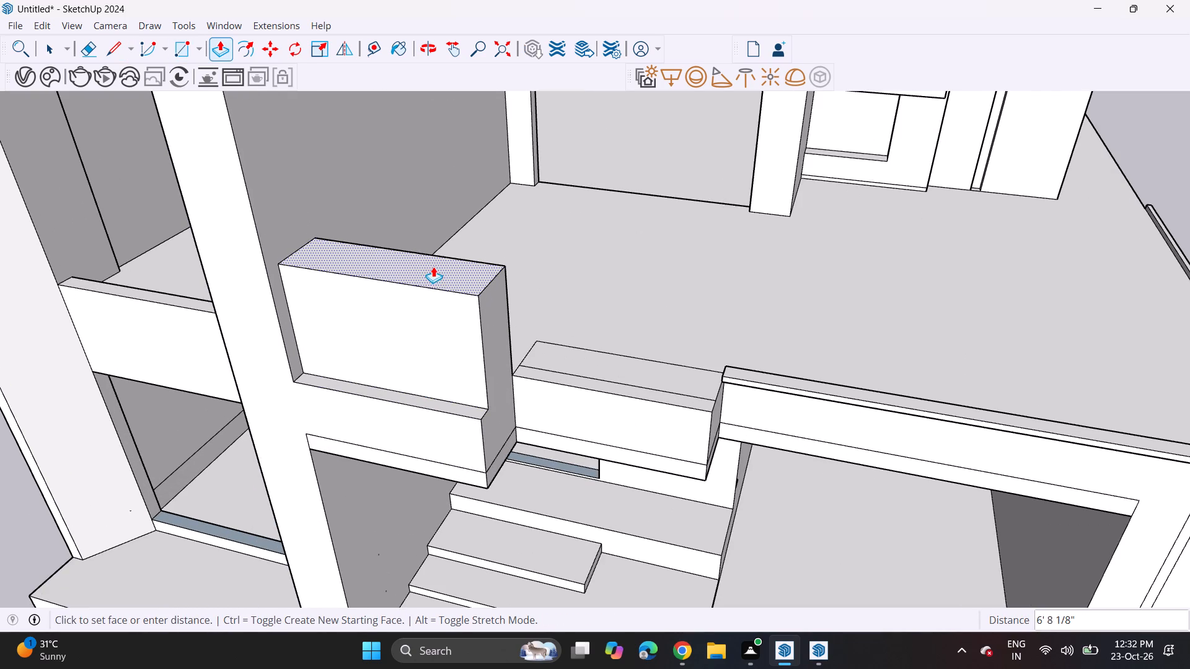
{"action": "left_click", "coordinate": [433, 260]}
Raise the strip between the middle section's parallel lines by 3 13/16", and by a further 4' 10", to form a second parapet block.
{"action": "left_click", "coordinate": [577, 369]}
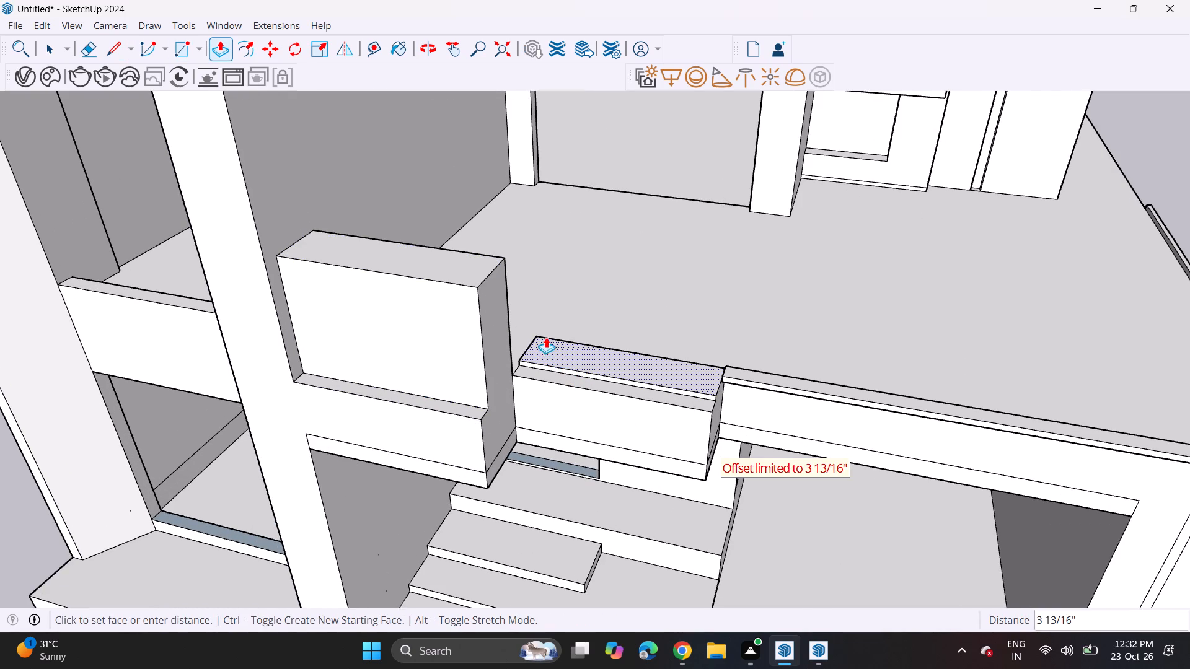
{"action": "left_click", "coordinate": [547, 356]}
{"action": "left_click", "coordinate": [554, 354]}
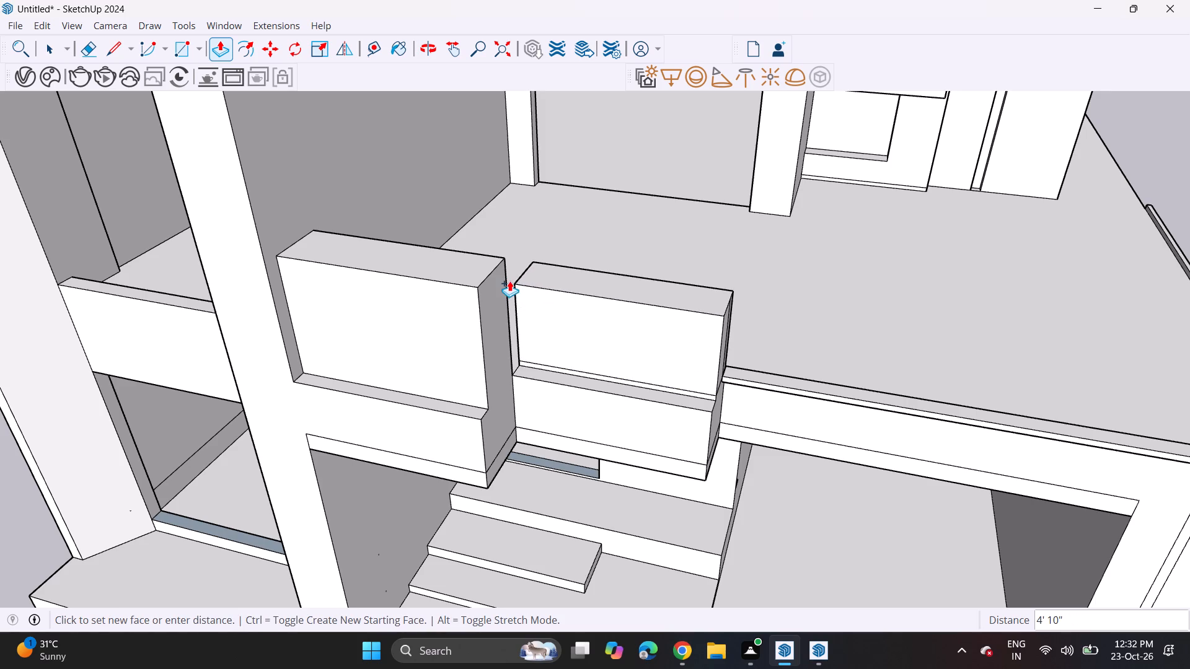
{"action": "left_click", "coordinate": [509, 281]}
Erase the leftover horizontal edge near the foot of the middle parapet block's front face.
{"action": "middle_click_drag", "start_coordinate": [535, 335], "coordinate": [658, 181]}
{"action": "scroll", "coordinate": [658, 181], "scroll_direction": "up", "scroll_amount": 1}
{"action": "scroll", "coordinate": [605, 234], "scroll_direction": "down", "scroll_amount": 5}
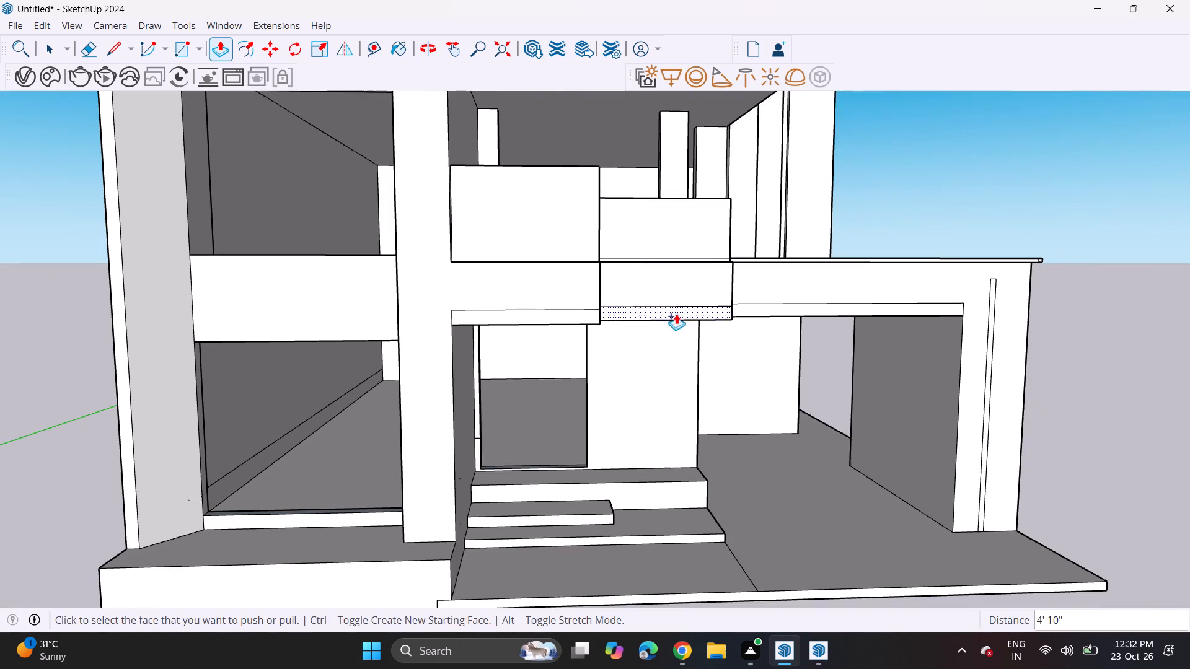
{"action": "middle_click_drag", "start_coordinate": [664, 263], "coordinate": [578, 411]}
{"action": "scroll", "coordinate": [611, 370], "scroll_direction": "up", "scroll_amount": 8}
{"action": "scroll", "coordinate": [592, 313], "scroll_direction": "down", "scroll_amount": 1}
{"action": "scroll", "coordinate": [586, 310], "scroll_direction": "up", "scroll_amount": 3}
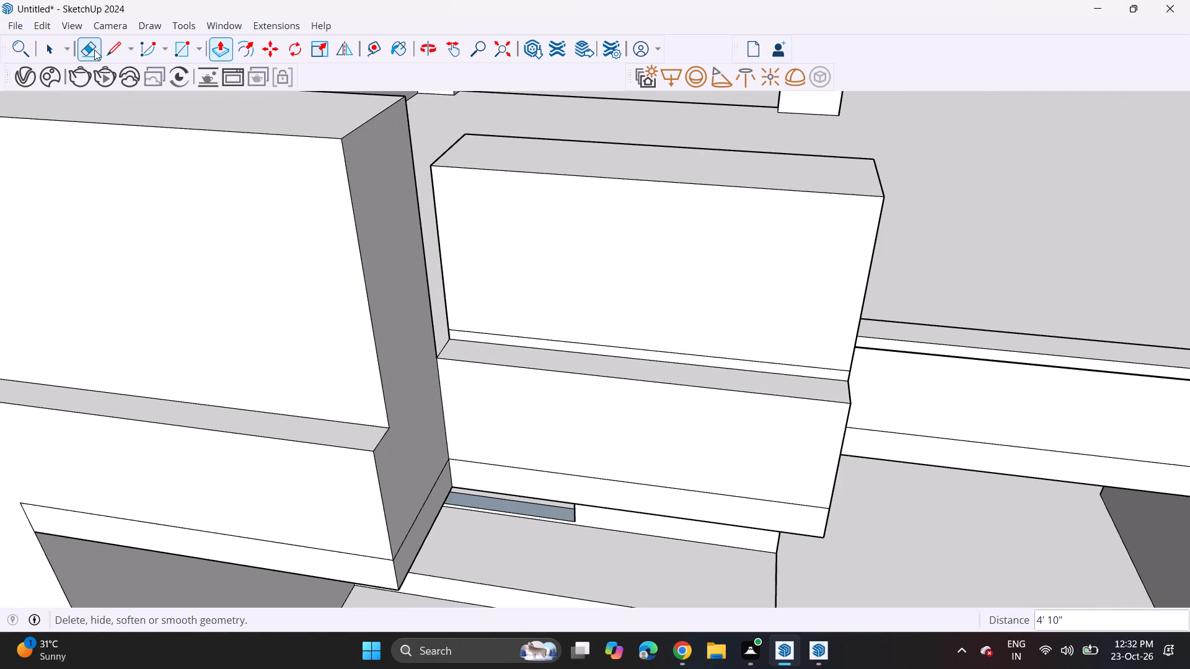
{"action": "left_click", "coordinate": [94, 50]}
{"action": "scroll", "coordinate": [455, 307], "scroll_direction": "up", "scroll_amount": 5}
{"action": "left_click", "coordinate": [561, 356]}
Examine the two new parapet blocks from the front, checking their proportions against the whole facade.
{"action": "scroll", "coordinate": [406, 379], "scroll_direction": "down", "scroll_amount": 8}
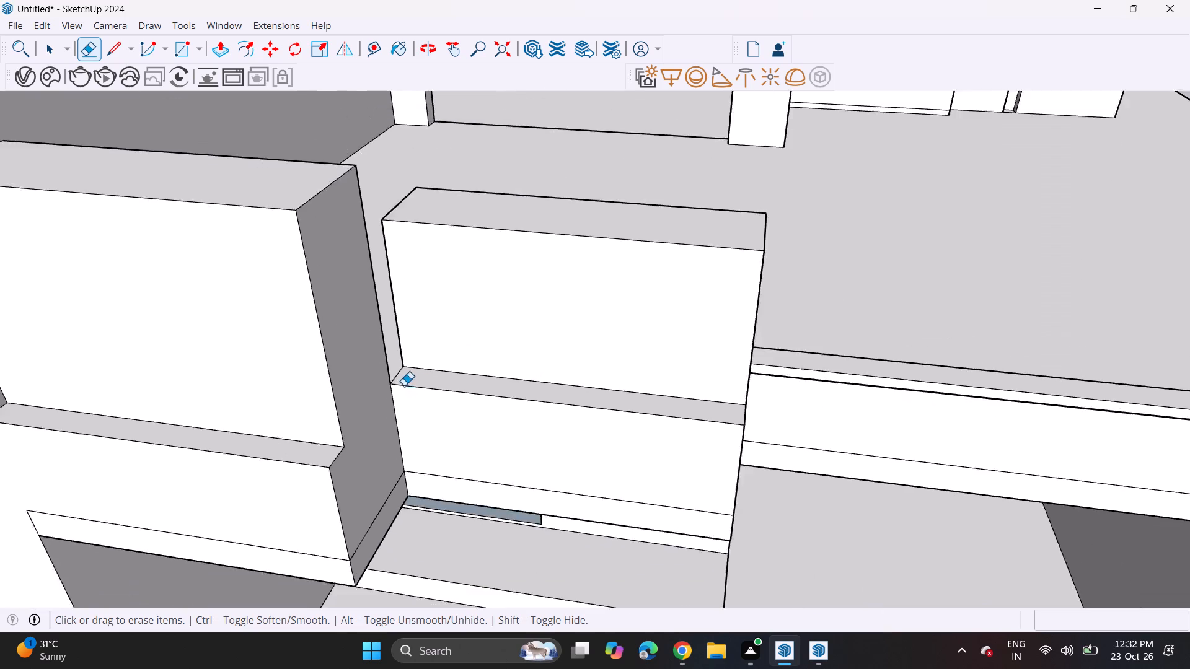
{"action": "scroll", "coordinate": [404, 385], "scroll_direction": "down", "scroll_amount": 5}
{"action": "middle_click_drag", "start_coordinate": [573, 420], "coordinate": [622, 286]}
{"action": "scroll", "coordinate": [570, 418], "scroll_direction": "up", "scroll_amount": 1}
{"action": "scroll", "coordinate": [591, 292], "scroll_direction": "down", "scroll_amount": 6}
{"action": "middle_click_drag", "start_coordinate": [495, 371], "coordinate": [565, 325]}
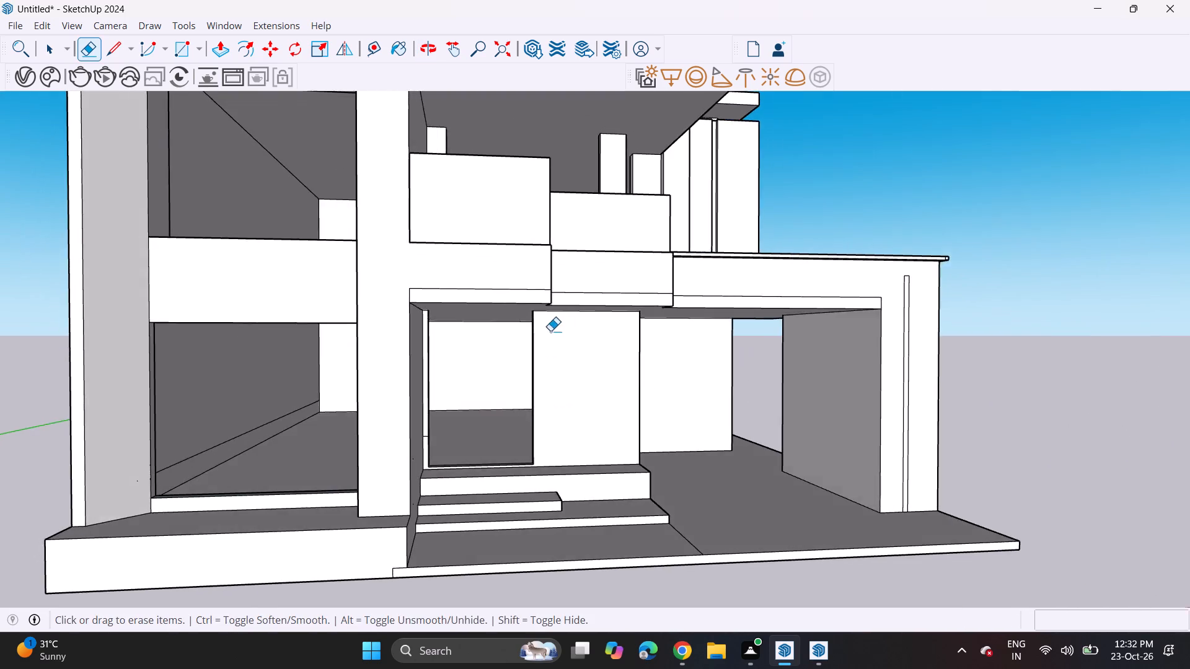
{"action": "scroll", "coordinate": [549, 331], "scroll_direction": "down", "scroll_amount": 5}
{"action": "middle_click_drag", "start_coordinate": [564, 348], "coordinate": [498, 419]}
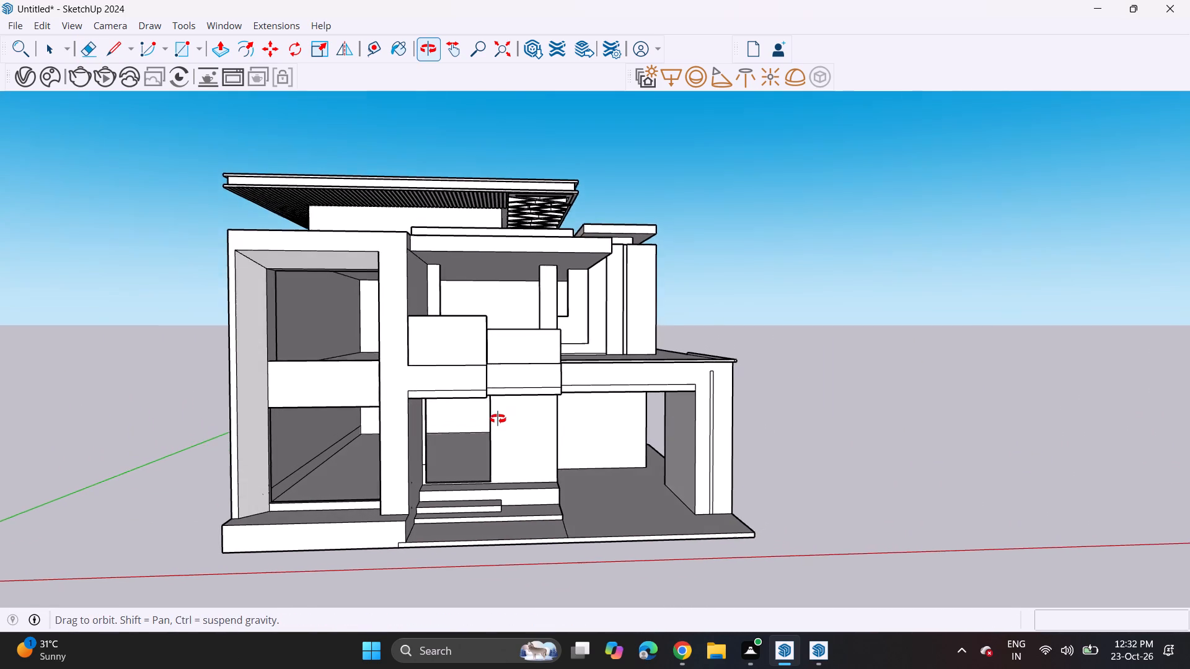
{"action": "middle_click_drag", "start_coordinate": [498, 419], "coordinate": [506, 407]}
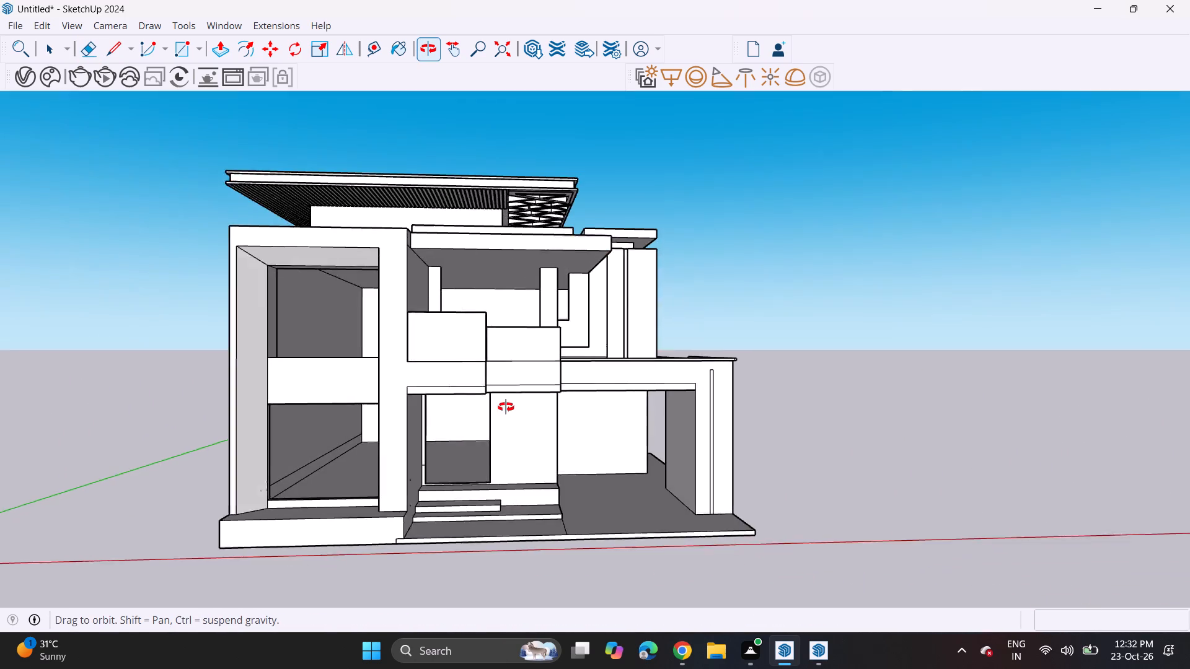
Extend the middle beam section's end face and its lower band sideways toward the carport by the same distance.
{"action": "middle_click_drag", "start_coordinate": [506, 407], "coordinate": [332, 448]}
{"action": "scroll", "coordinate": [598, 369], "scroll_direction": "up", "scroll_amount": 10}
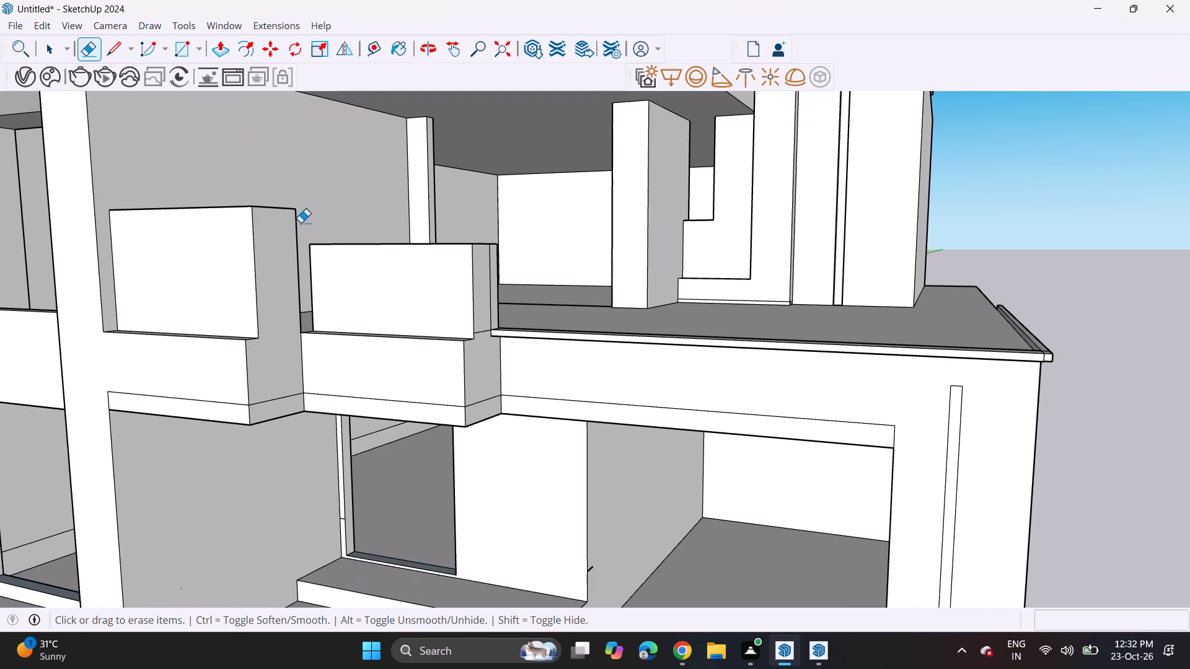
{"action": "left_click", "coordinate": [227, 45]}
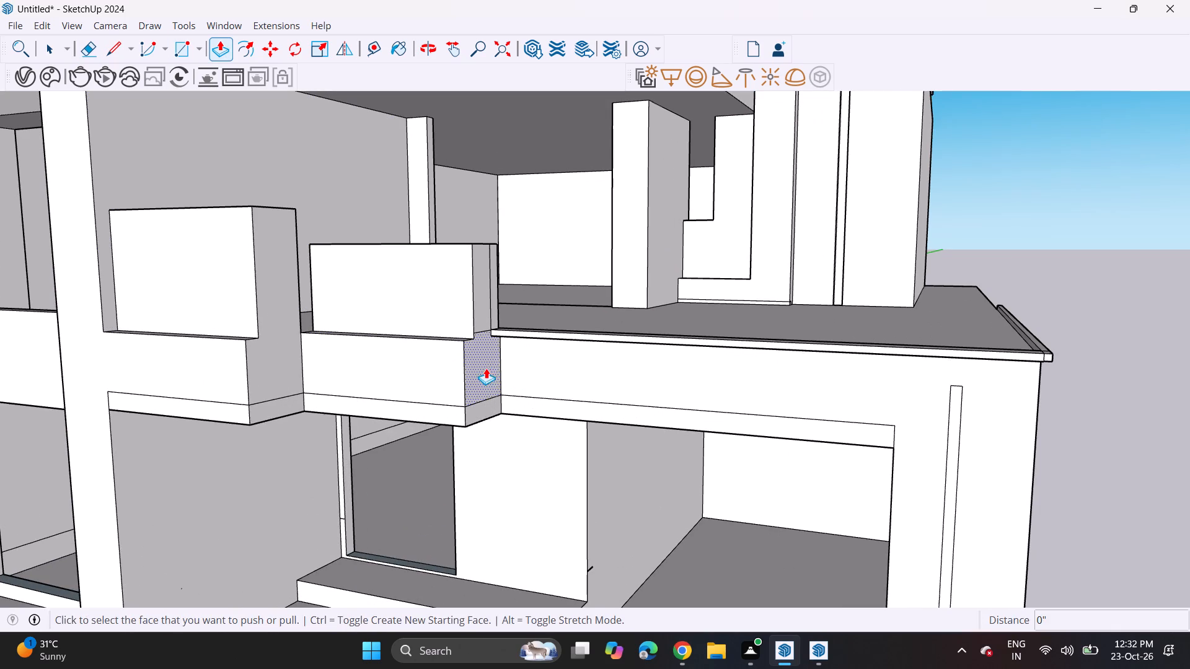
{"action": "left_click", "coordinate": [486, 368]}
{"action": "left_click", "coordinate": [540, 377]}
{"action": "double_click", "coordinate": [474, 418]}
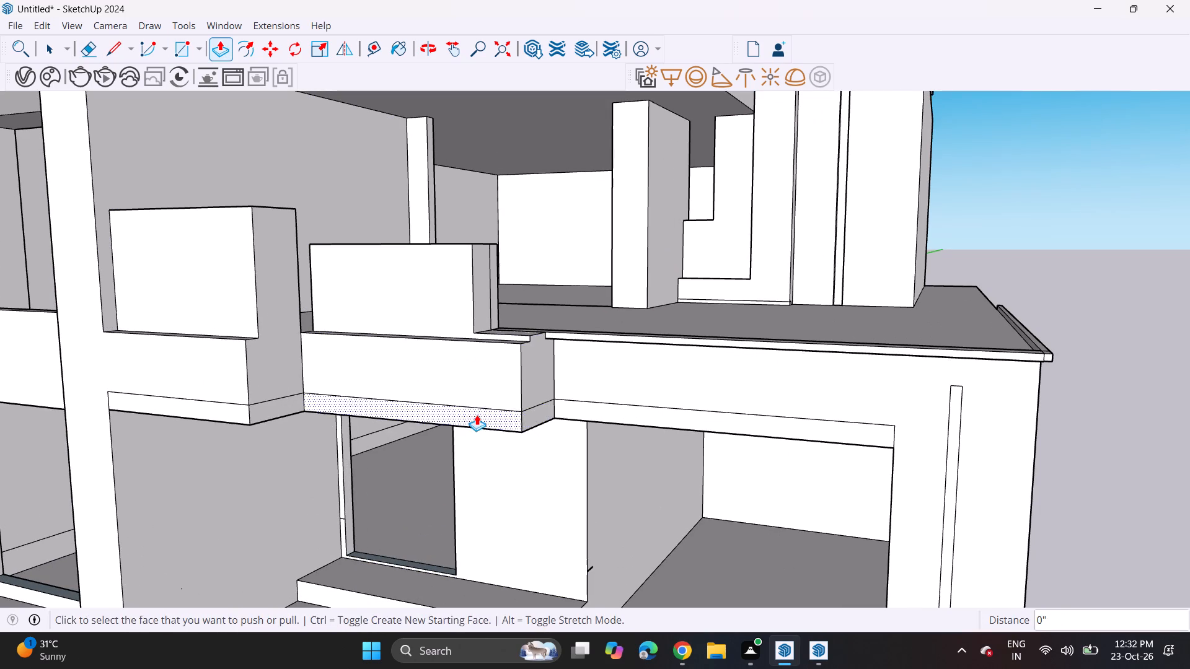
Extend the front part of the middle parapet block's end face 3' 5 1/4" sideways, to the end of the lengthened beam.
{"action": "middle_click_drag", "start_coordinate": [508, 336], "coordinate": [497, 450]}
{"action": "scroll", "coordinate": [490, 404], "scroll_direction": "up", "scroll_amount": 4}
{"action": "left_click", "coordinate": [468, 387]}
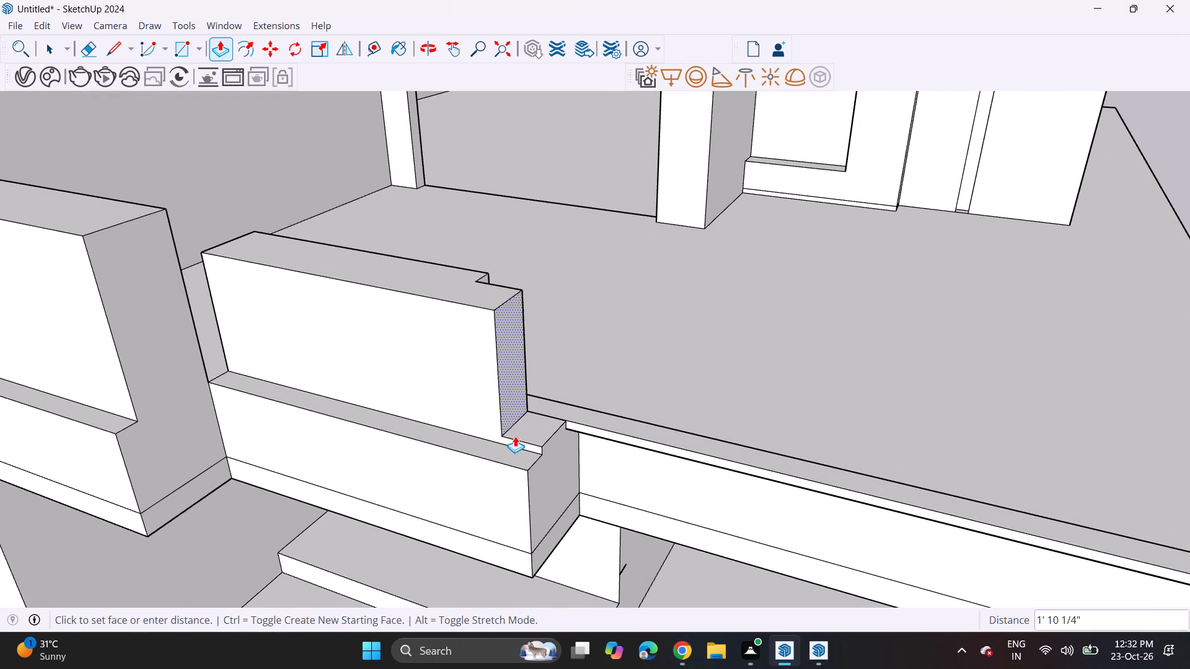
{"action": "left_click", "coordinate": [543, 448]}
Repeat the 3' 5 1/4" extension on the rear part of the middle parapet block's end face.
{"action": "middle_click_drag", "start_coordinate": [471, 437], "coordinate": [638, 266]}
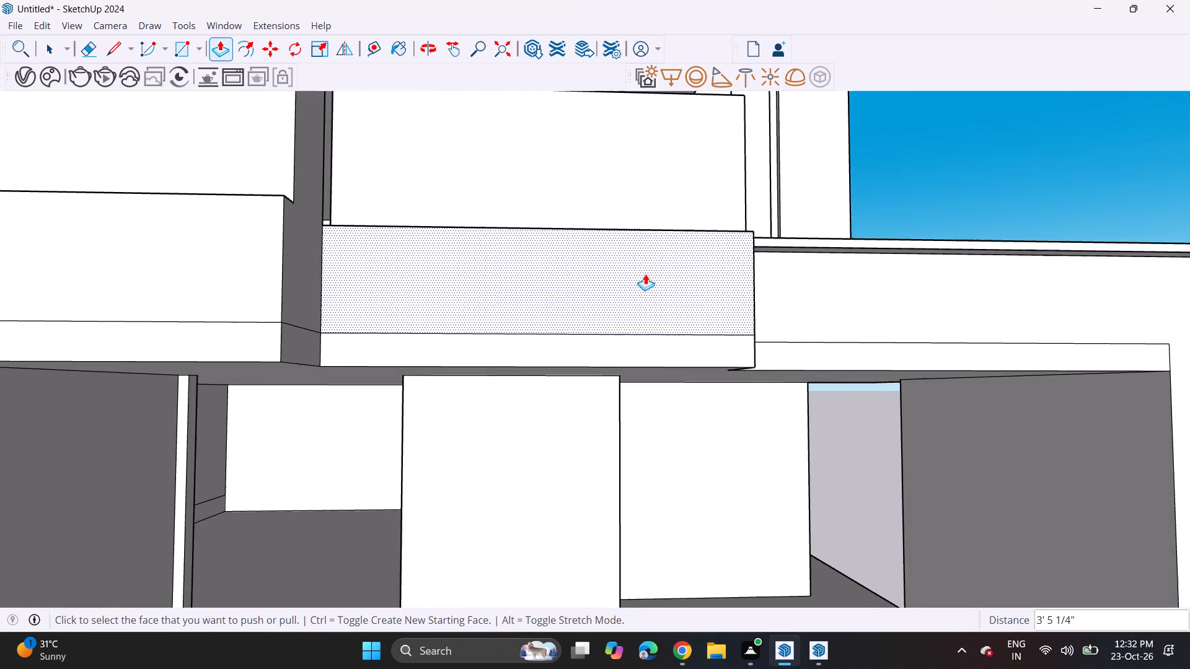
{"action": "scroll", "coordinate": [636, 281], "scroll_direction": "down", "scroll_amount": 6}
{"action": "middle_click_drag", "start_coordinate": [725, 204], "coordinate": [0, 668]}
{"action": "scroll", "coordinate": [220, 505], "scroll_direction": "up", "scroll_amount": 2}
{"action": "middle_click_drag", "start_coordinate": [228, 524], "coordinate": [418, 284]}
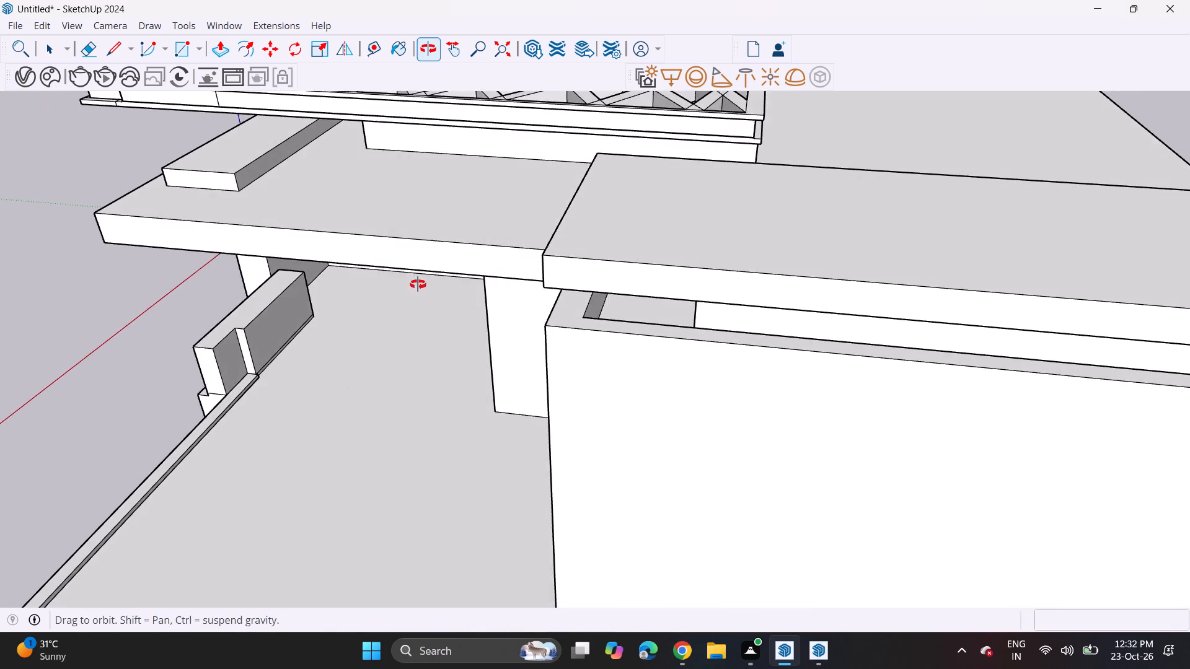
{"action": "middle_click_drag", "start_coordinate": [418, 284], "coordinate": [420, 282]}
{"action": "scroll", "coordinate": [259, 383], "scroll_direction": "up", "scroll_amount": 5}
{"action": "double_click", "coordinate": [243, 346]}
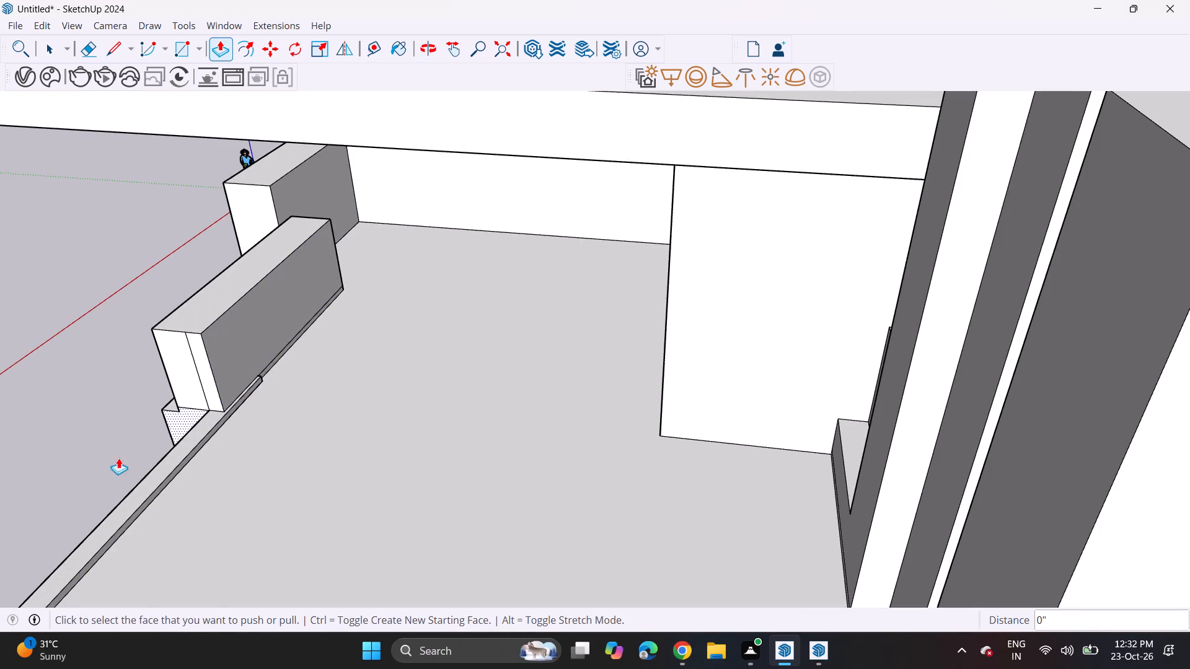
Examine the lengthened parapet and the carport side of the house from the front and at an angle.
{"action": "middle_click_drag", "start_coordinate": [123, 450], "coordinate": [534, 374]}
{"action": "scroll", "coordinate": [480, 409], "scroll_direction": "down", "scroll_amount": 6}
{"action": "middle_click_drag", "start_coordinate": [439, 474], "coordinate": [595, 365]}
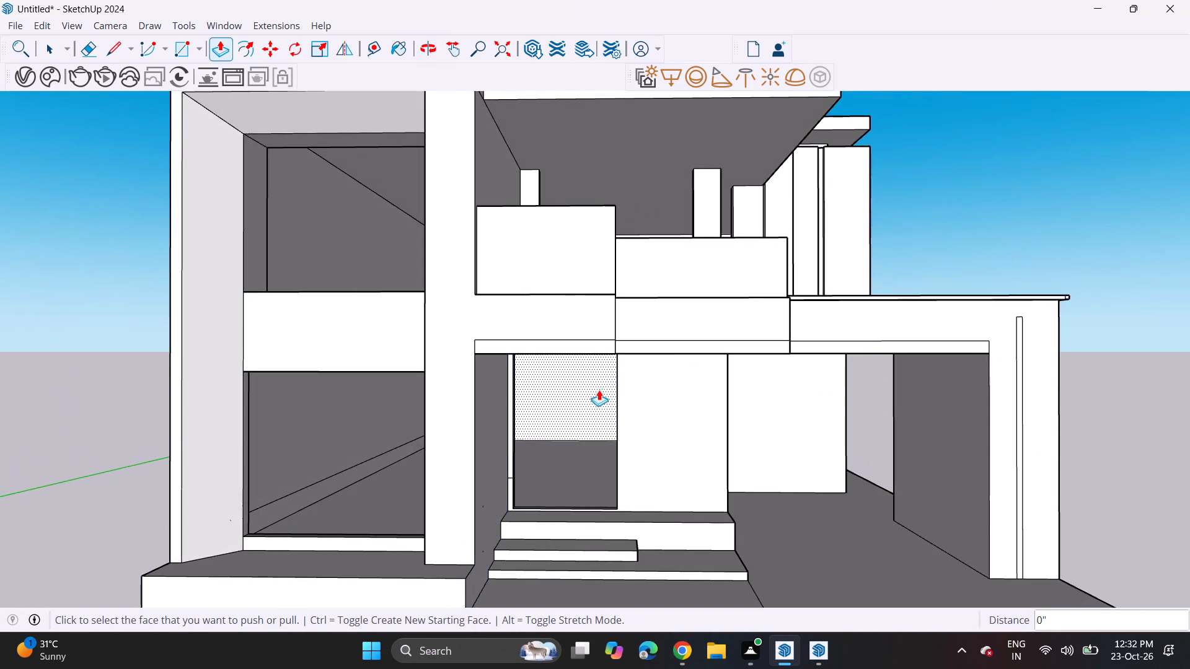
{"action": "scroll", "coordinate": [592, 396], "scroll_direction": "up", "scroll_amount": 1}
{"action": "middle_click_drag", "start_coordinate": [590, 396], "coordinate": [405, 394], "text": "shift"}
{"action": "scroll", "coordinate": [386, 403], "scroll_direction": "down", "scroll_amount": 4}
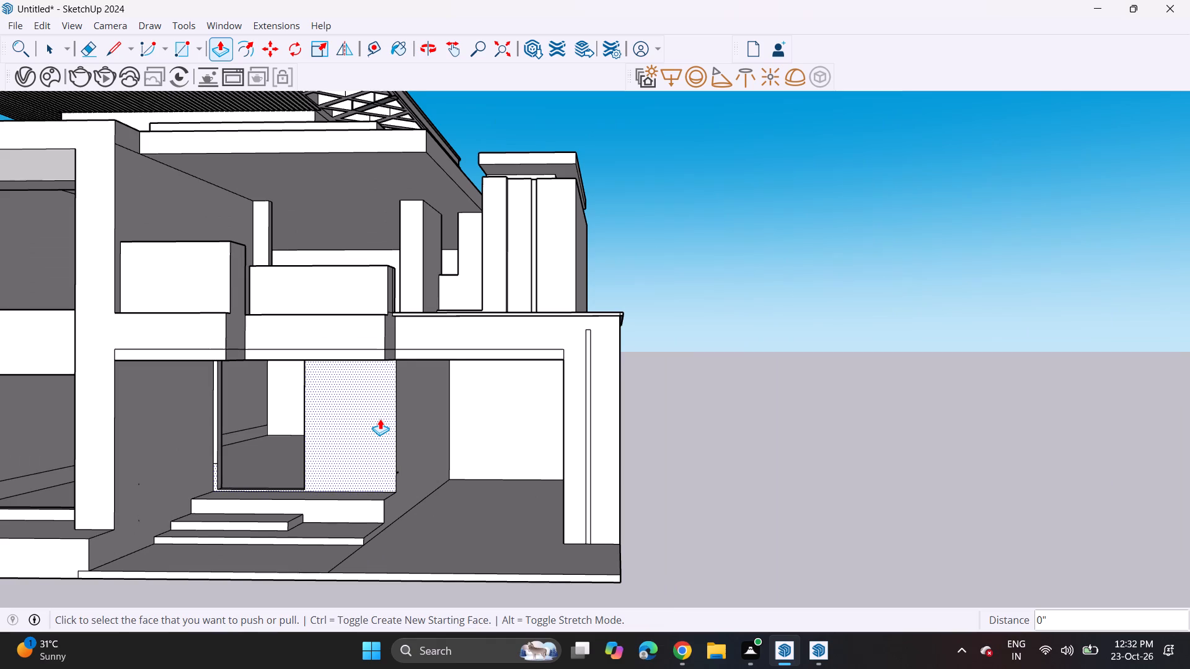
{"action": "middle_click_drag", "start_coordinate": [377, 419], "coordinate": [474, 401]}
{"action": "scroll", "coordinate": [480, 406], "scroll_direction": "down", "scroll_amount": 5}
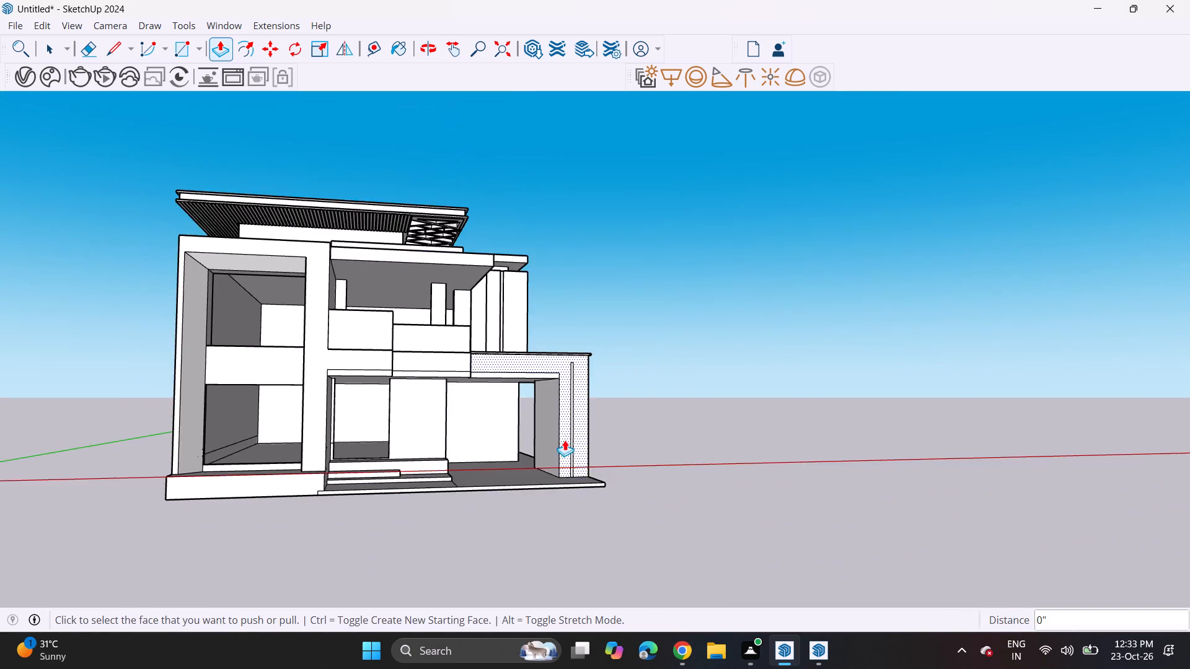
Pull the carport's outer side wall outward and extend the ground slab's side edge by the same distance.
{"action": "middle_click_drag", "start_coordinate": [563, 440], "coordinate": [303, 489]}
{"action": "scroll", "coordinate": [626, 424], "scroll_direction": "up", "scroll_amount": 5}
{"action": "left_click", "coordinate": [609, 416]}
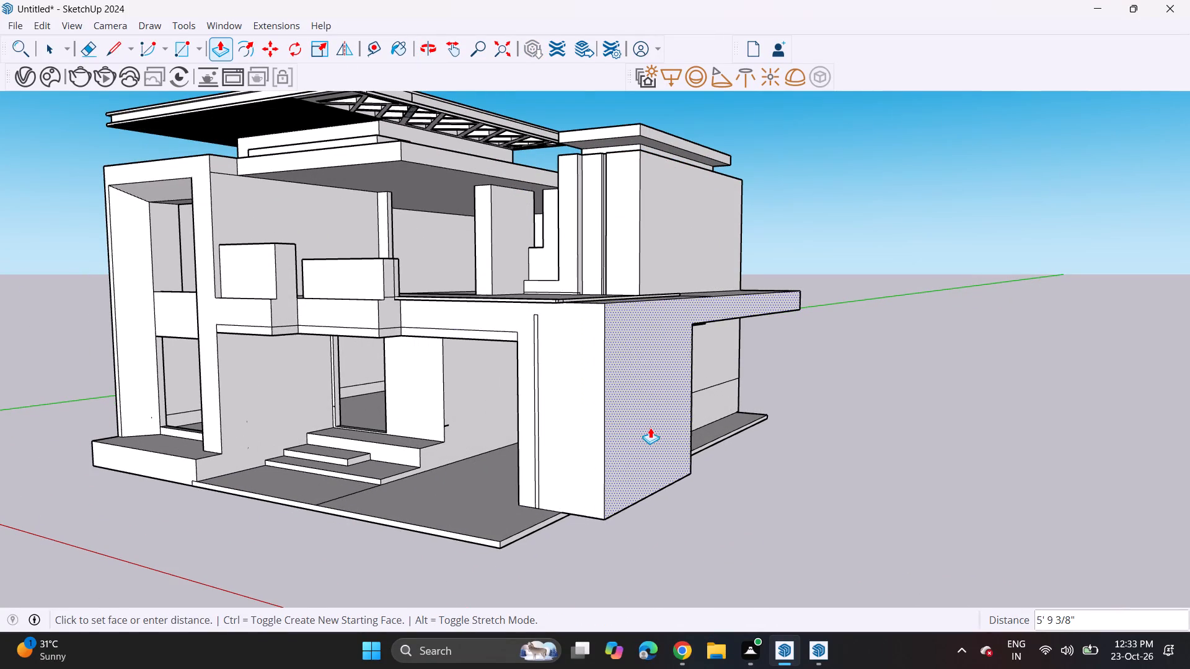
{"action": "left_click", "coordinate": [652, 427]}
{"action": "double_click", "coordinate": [526, 536]}
Thin the carport's side wall by pushing its inner face outward three times, by about 2' 4 7/16" first and 2' last.
{"action": "middle_click_drag", "start_coordinate": [436, 474], "coordinate": [467, 473]}
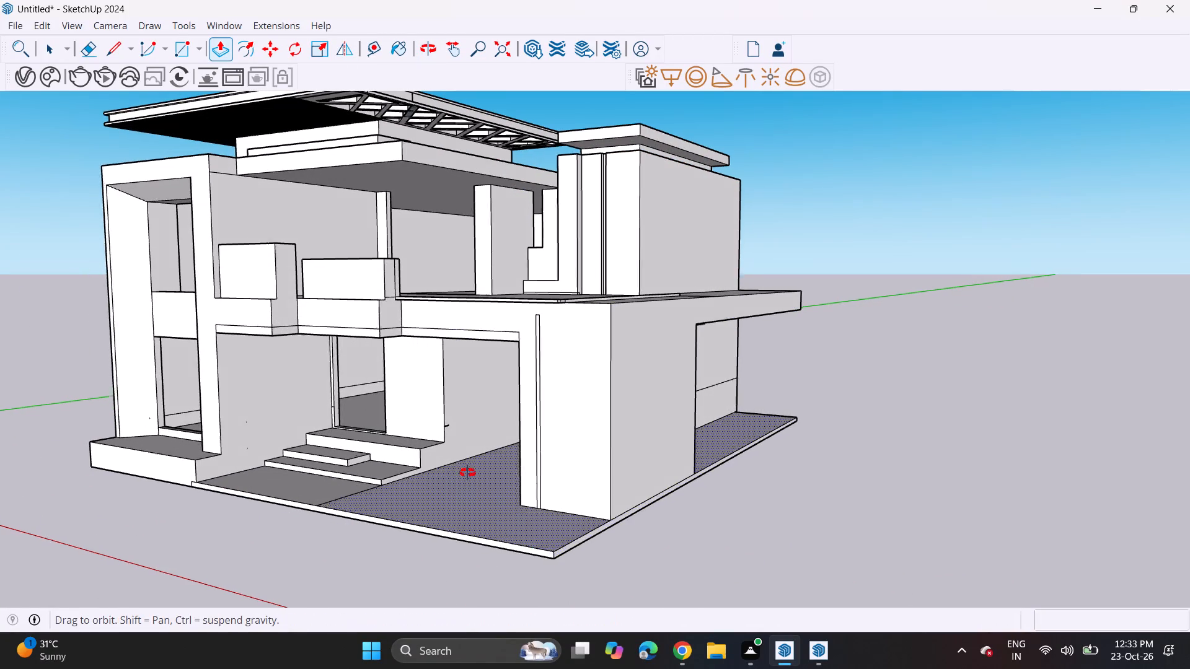
{"action": "middle_click_drag", "start_coordinate": [467, 473], "coordinate": [756, 470]}
{"action": "scroll", "coordinate": [697, 441], "scroll_direction": "up", "scroll_amount": 4}
{"action": "left_click", "coordinate": [697, 441]}
{"action": "left_click", "coordinate": [731, 429]}
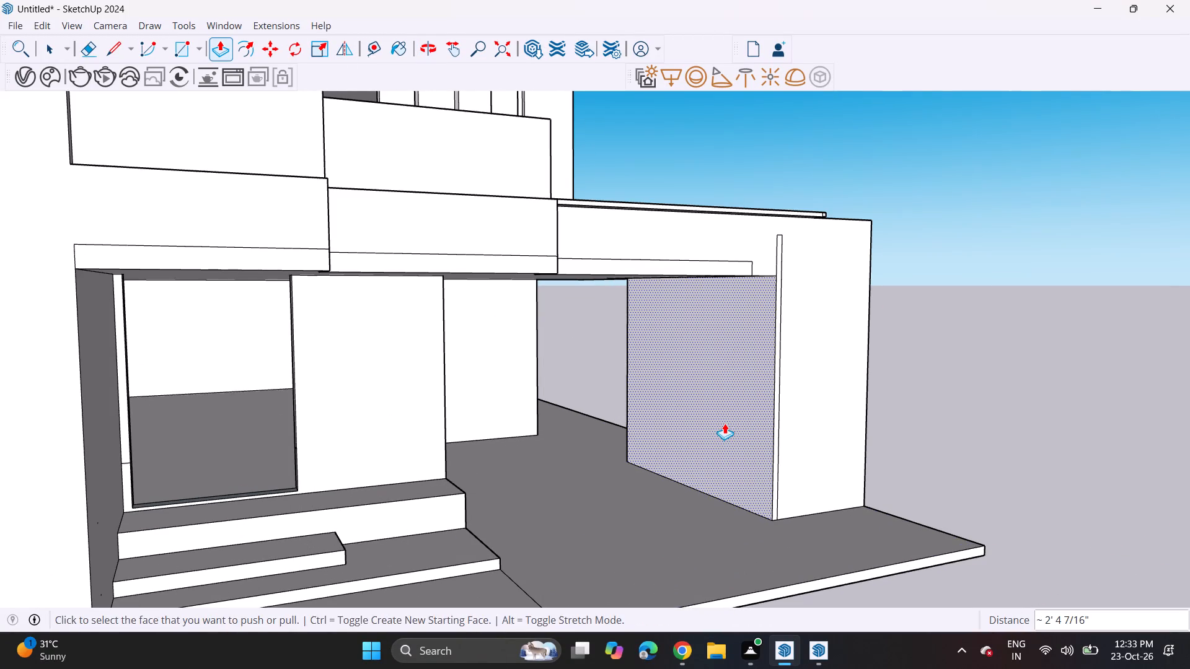
{"action": "left_click", "coordinate": [725, 423]}
{"action": "left_click", "coordinate": [746, 410]}
{"action": "left_click", "coordinate": [724, 418]}
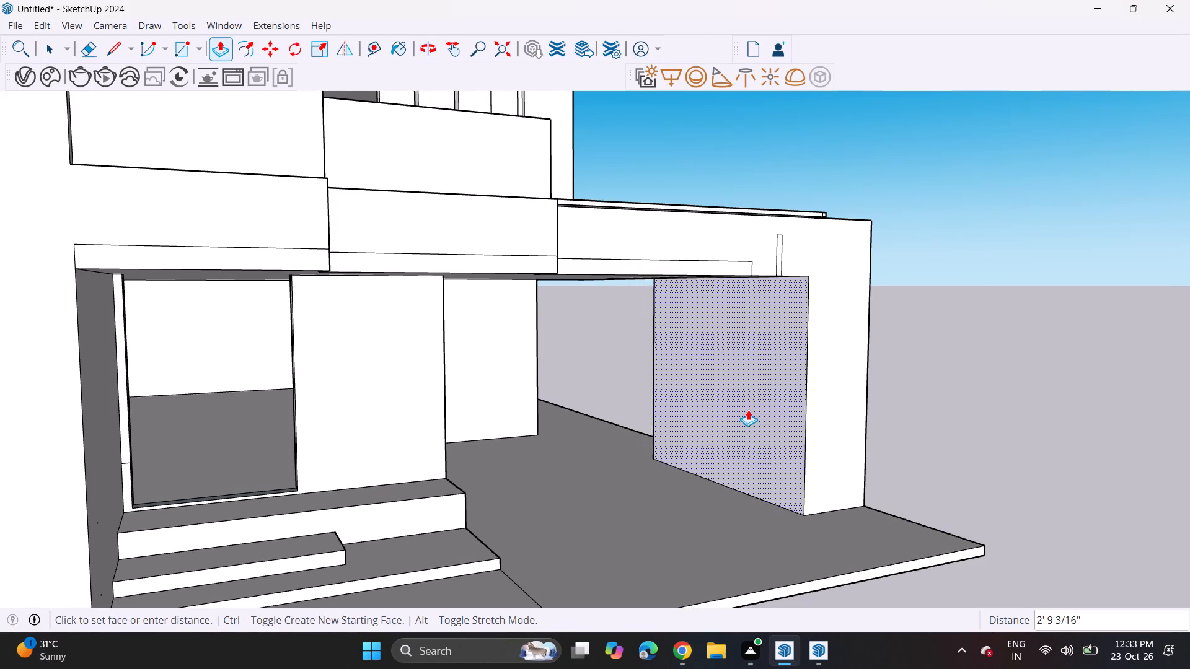
{"action": "left_click", "coordinate": [741, 411]}
{"action": "middle_click_drag", "start_coordinate": [619, 416], "coordinate": [494, 403]}
{"action": "scroll", "coordinate": [490, 398], "scroll_direction": "down", "scroll_amount": 4}
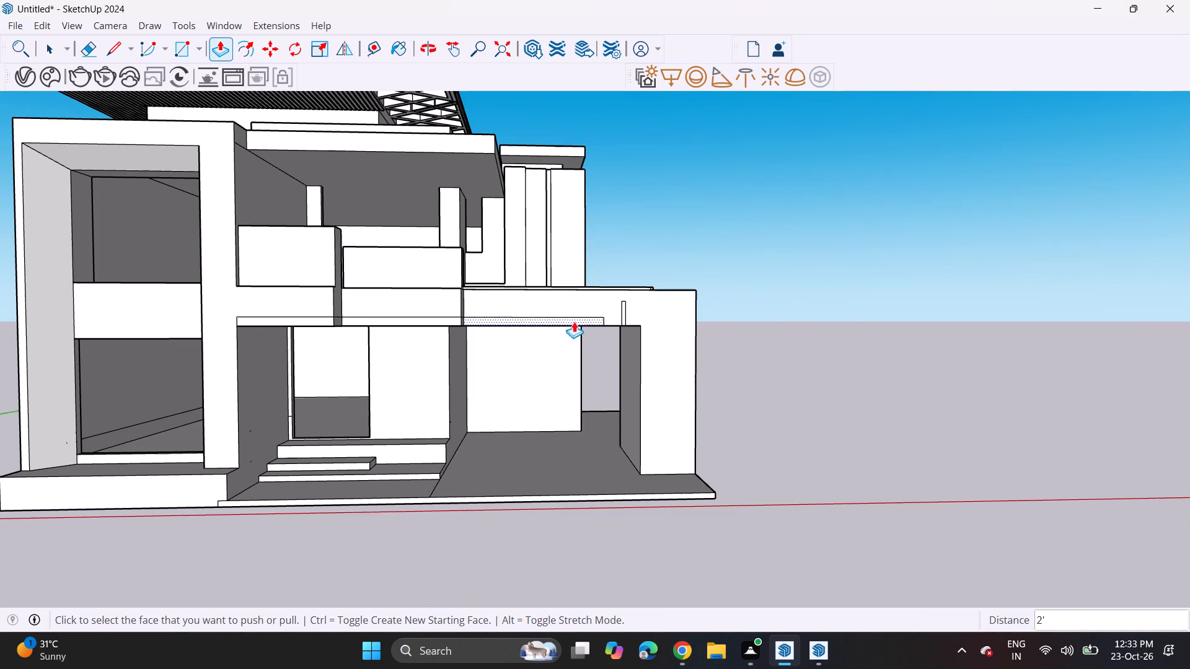
Erase the leftover strip and small rectangle outlines from the front face of the carport beam.
{"action": "left_click", "coordinate": [94, 45]}
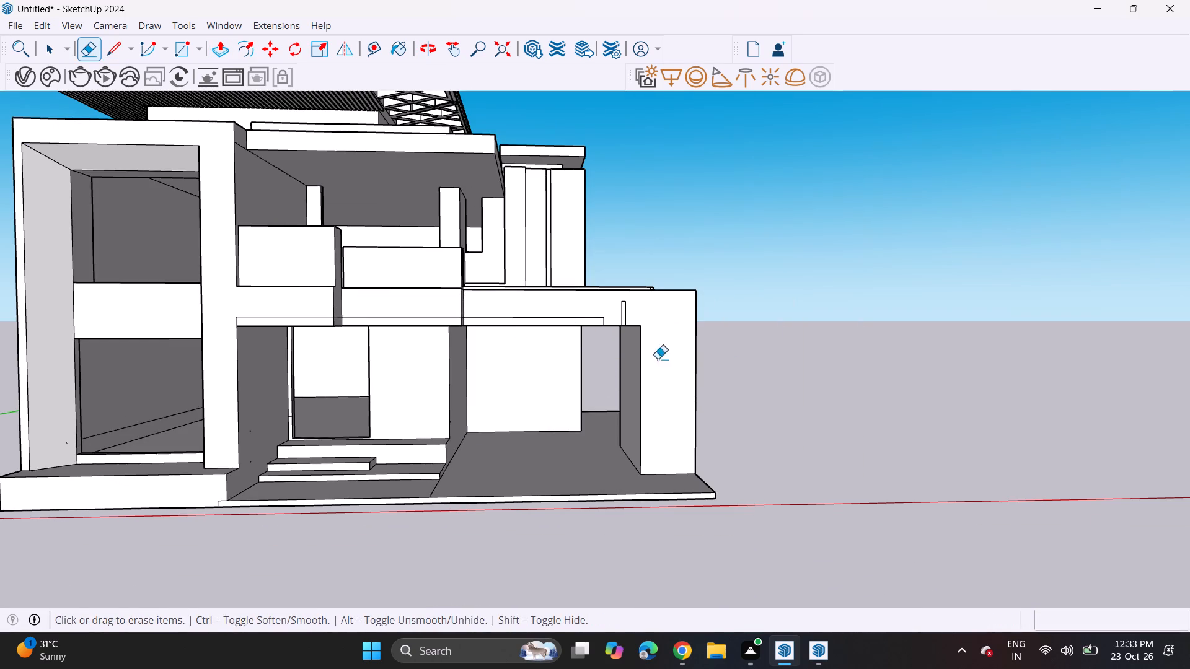
{"action": "scroll", "coordinate": [614, 326], "scroll_direction": "up", "scroll_amount": 10}
{"action": "left_click", "coordinate": [602, 317]}
{"action": "left_click_drag", "start_coordinate": [610, 304], "coordinate": [588, 323]}
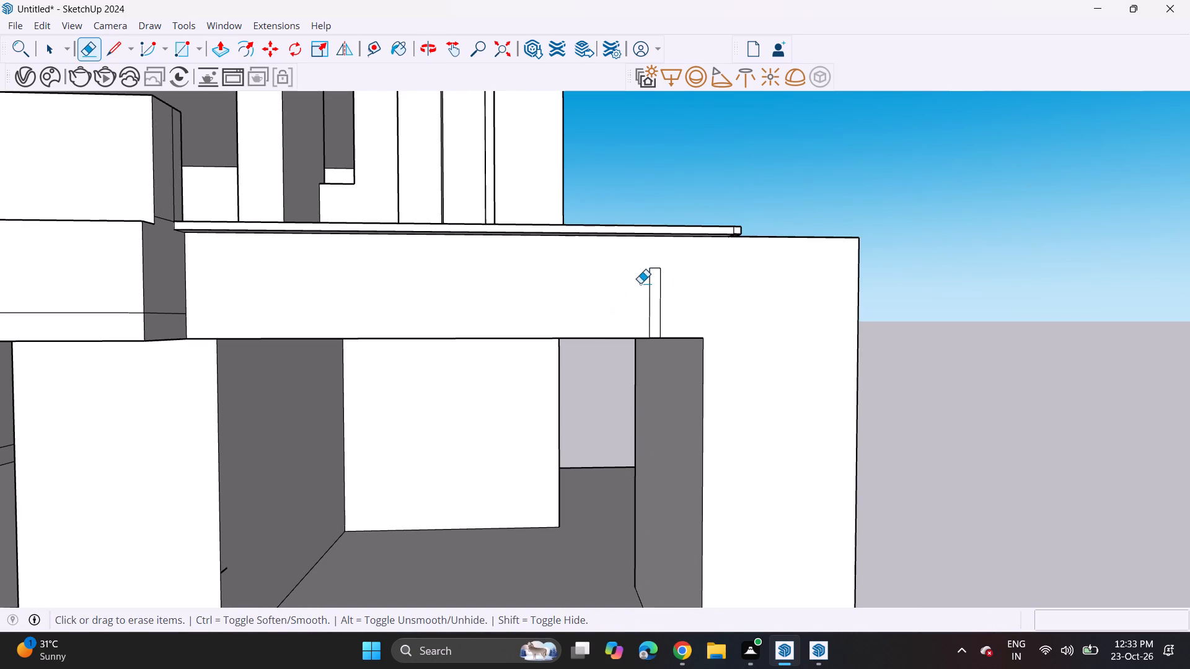
{"action": "left_click_drag", "start_coordinate": [641, 283], "coordinate": [671, 281]}
{"action": "left_click_drag", "start_coordinate": [659, 266], "coordinate": [651, 277]}
Erase the short seam line on the front edge of the terrace coping near its outer corner.
{"action": "scroll", "coordinate": [604, 334], "scroll_direction": "down", "scroll_amount": 4}
{"action": "middle_click_drag", "start_coordinate": [640, 333], "coordinate": [339, 348], "text": "shift"}
{"action": "middle_click_drag", "start_coordinate": [345, 331], "coordinate": [343, 346]}
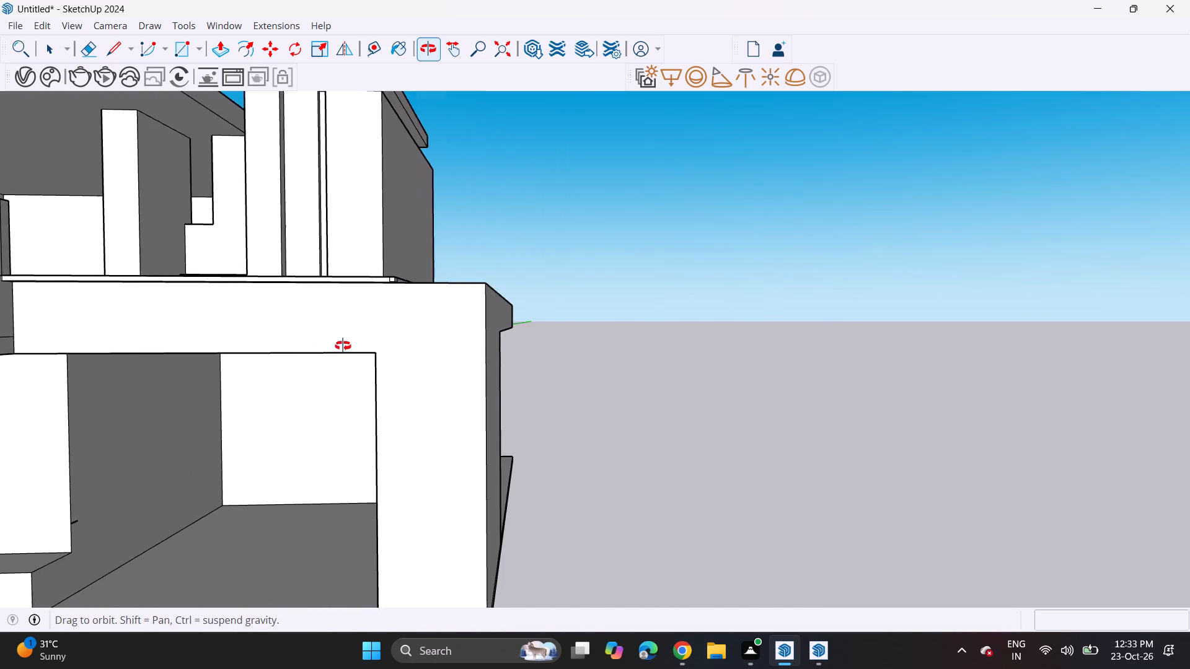
{"action": "middle_click_drag", "start_coordinate": [343, 346], "coordinate": [245, 503]}
{"action": "scroll", "coordinate": [371, 416], "scroll_direction": "up", "scroll_amount": 16}
{"action": "left_click", "coordinate": [262, 449]}
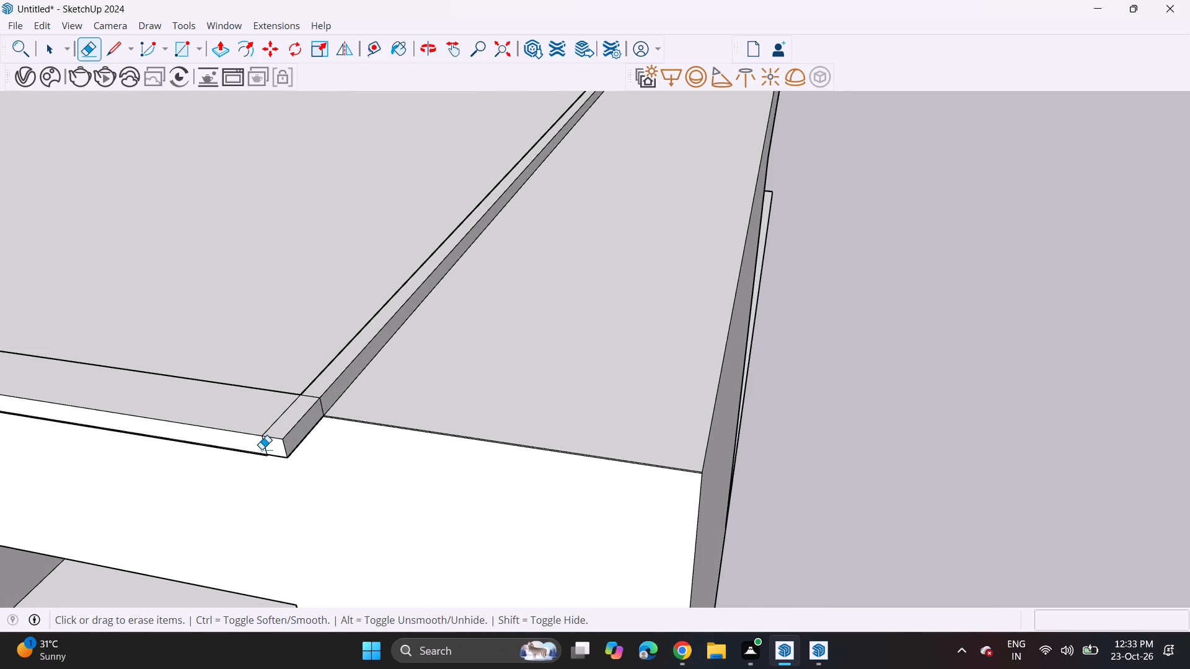
{"action": "left_click", "coordinate": [266, 446]}
Extend the thin strip beneath the coping's outer corner by 3 15/16" to close the gap there.
{"action": "scroll", "coordinate": [260, 448], "scroll_direction": "up", "scroll_amount": 8}
{"action": "scroll", "coordinate": [264, 463], "scroll_direction": "down", "scroll_amount": 1}
{"action": "scroll", "coordinate": [264, 463], "scroll_direction": "up", "scroll_amount": 7}
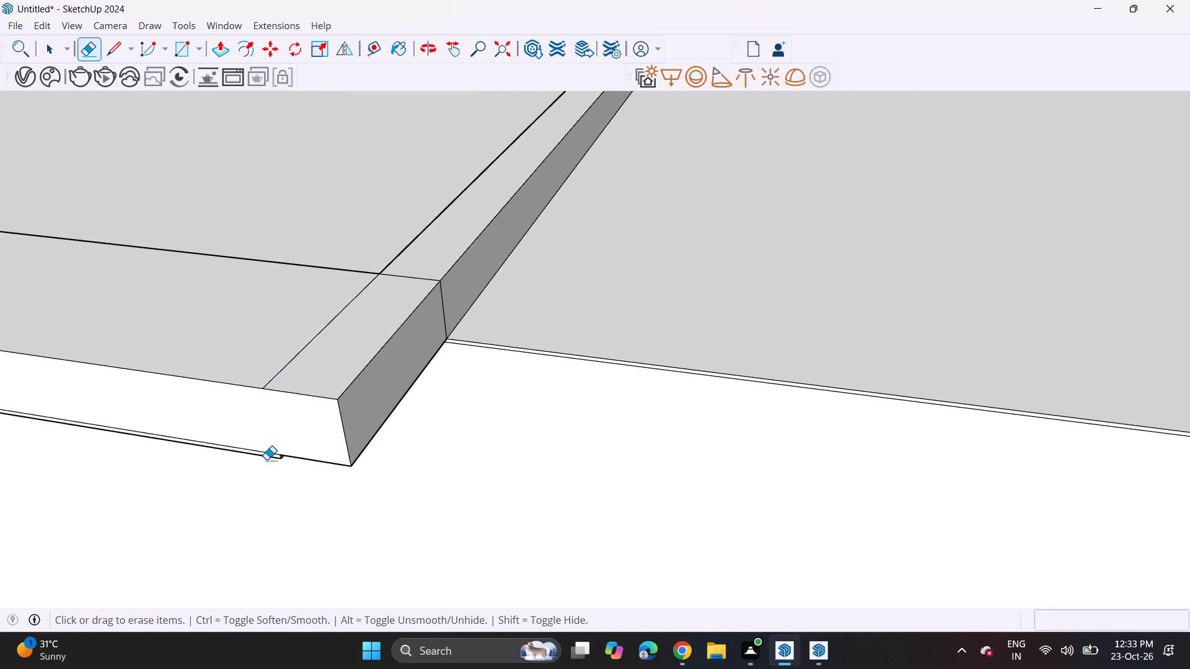
{"action": "scroll", "coordinate": [267, 460], "scroll_direction": "up", "scroll_amount": 10}
{"action": "scroll", "coordinate": [263, 444], "scroll_direction": "down", "scroll_amount": 6}
{"action": "middle_click_drag", "start_coordinate": [317, 472], "coordinate": [268, 300]}
{"action": "scroll", "coordinate": [268, 297], "scroll_direction": "up", "scroll_amount": 1}
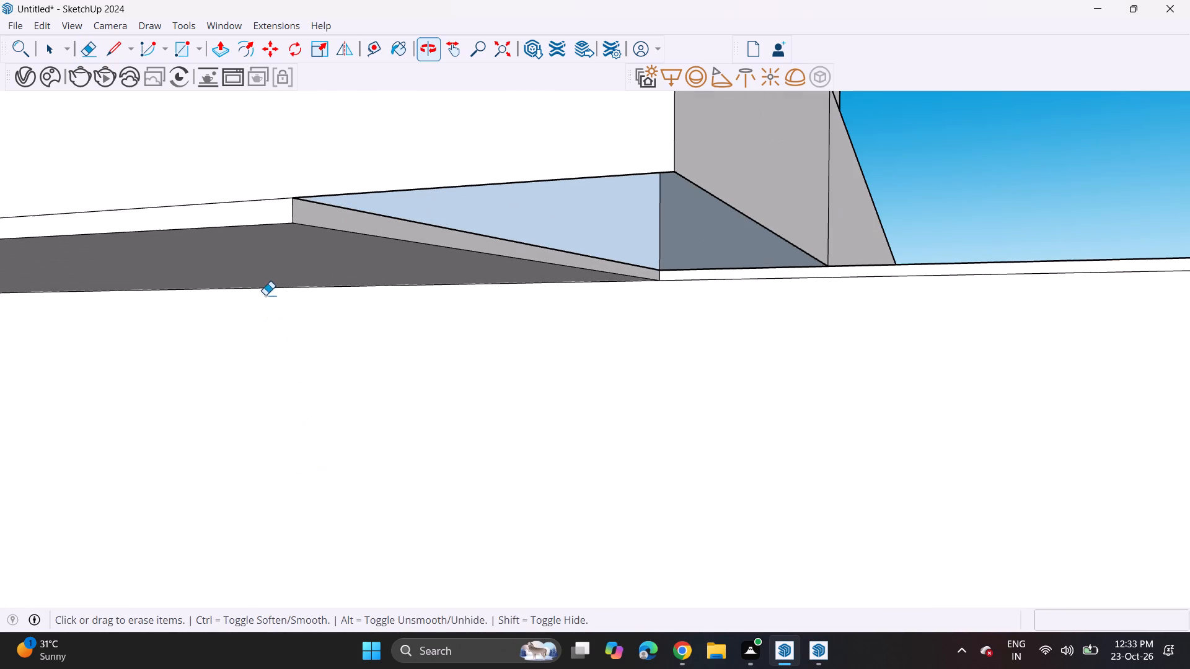
{"action": "left_click", "coordinate": [221, 53]}
{"action": "left_click", "coordinate": [313, 219]}
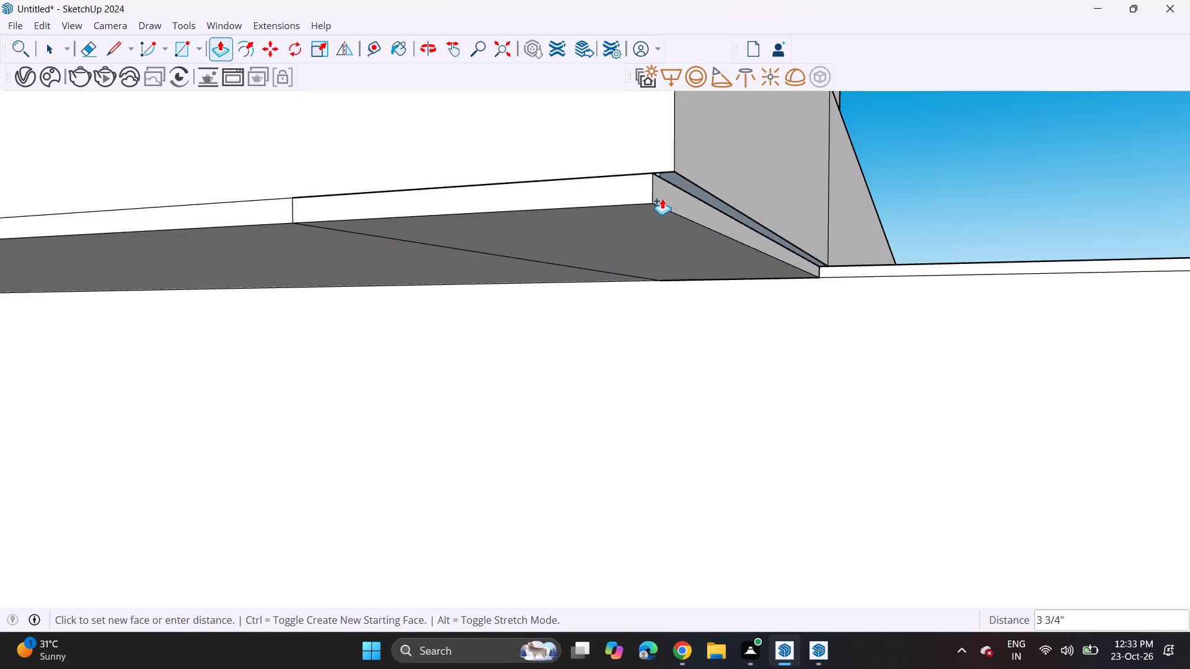
{"action": "left_click", "coordinate": [678, 160]}
Pull the front coping's end face outward 5' 10 7/16" to the carport's outer corner.
{"action": "scroll", "coordinate": [621, 106], "scroll_direction": "down", "scroll_amount": 7}
{"action": "middle_click_drag", "start_coordinate": [609, 115], "coordinate": [513, 240]}
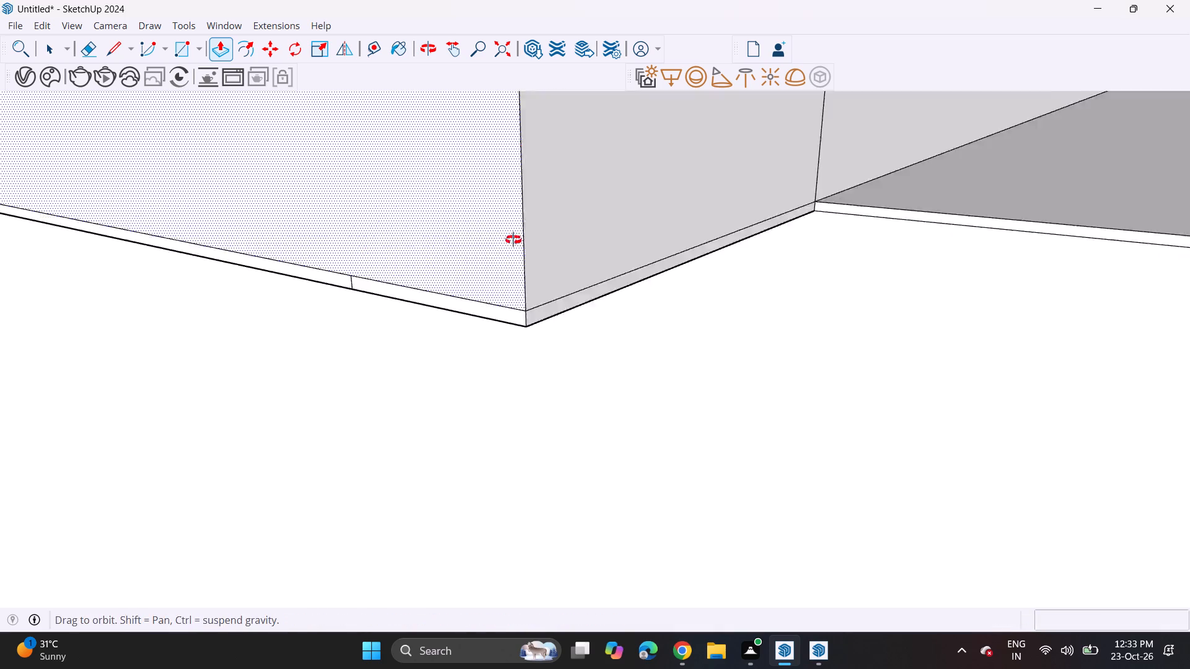
{"action": "middle_click_drag", "start_coordinate": [513, 240], "coordinate": [487, 270]}
{"action": "scroll", "coordinate": [480, 241], "scroll_direction": "down", "scroll_amount": 11}
{"action": "scroll", "coordinate": [480, 239], "scroll_direction": "up", "scroll_amount": 1}
{"action": "scroll", "coordinate": [480, 239], "scroll_direction": "down", "scroll_amount": 20}
{"action": "scroll", "coordinate": [480, 239], "scroll_direction": "down", "scroll_amount": 4}
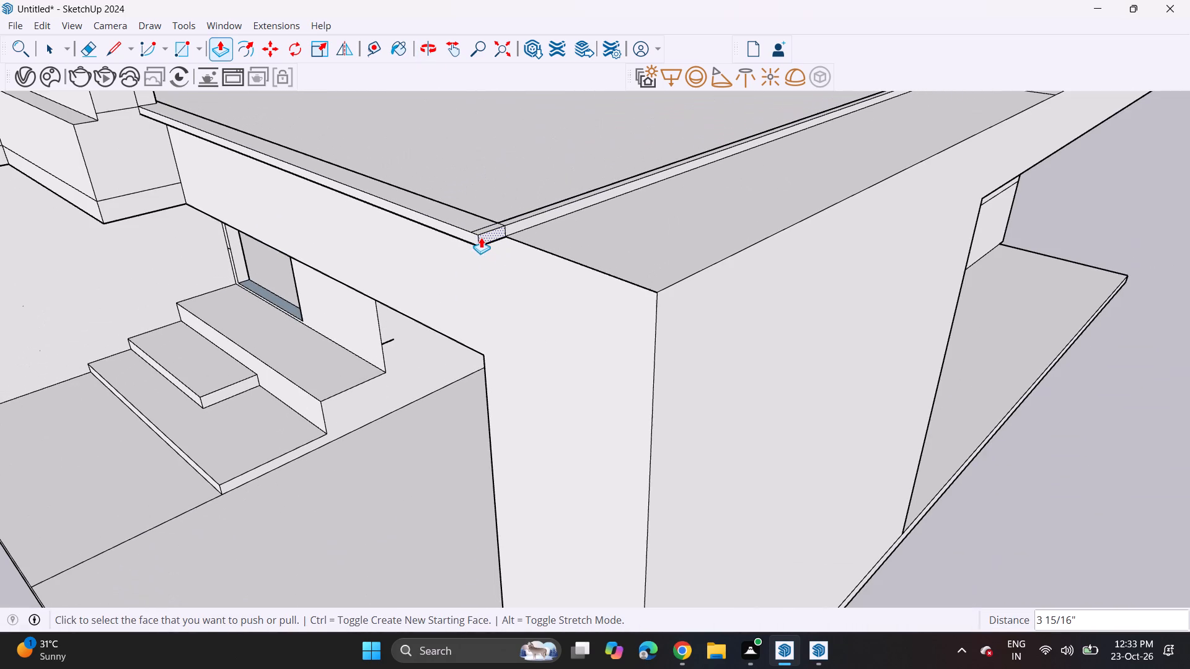
{"action": "left_click", "coordinate": [490, 238]}
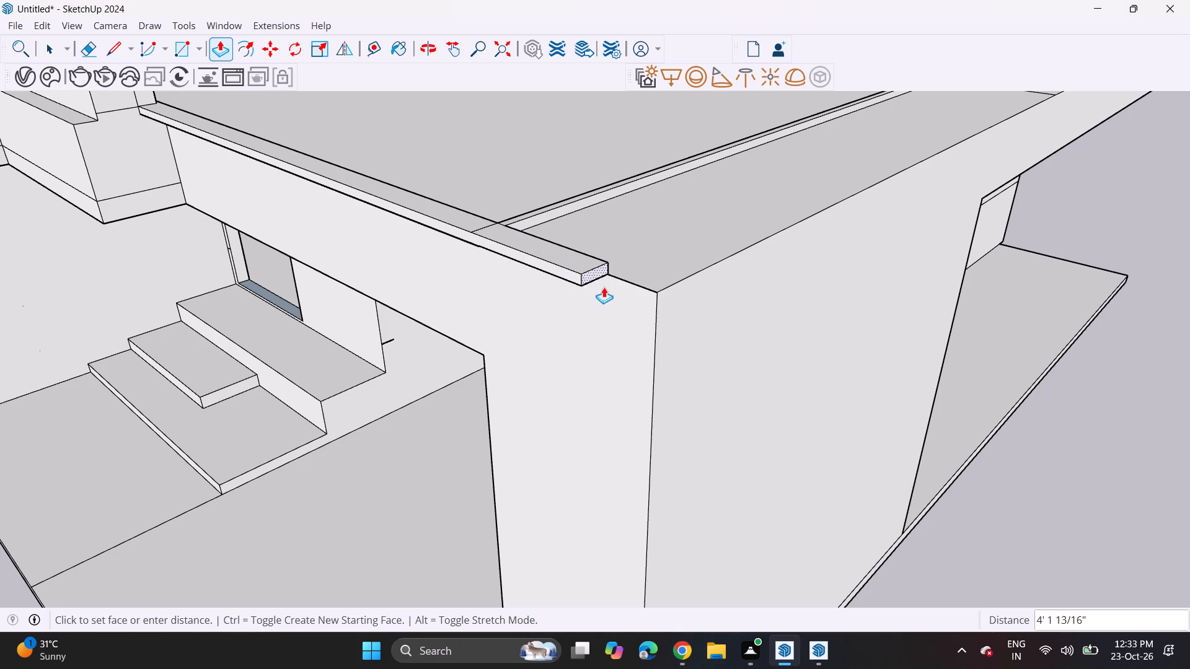
{"action": "left_click", "coordinate": [656, 328]}
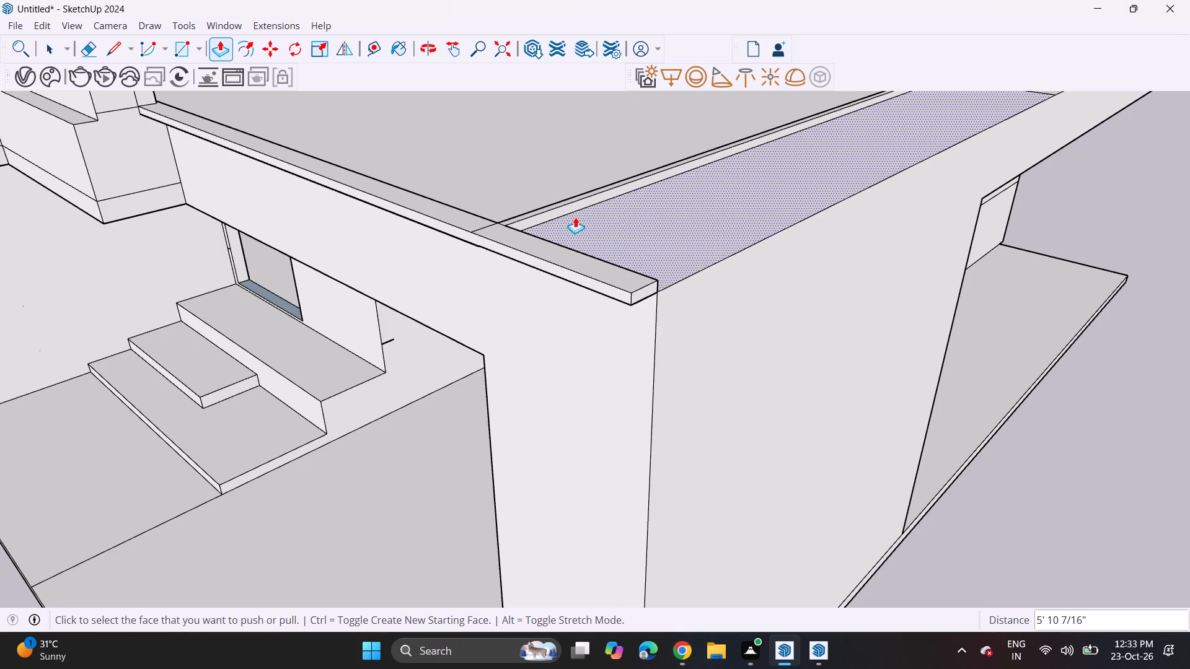
Pull the side coping's outer face out 5' 10 7/16" so it lines up with the carport's outer side wall.
{"action": "left_click", "coordinate": [573, 211]}
{"action": "left_click", "coordinate": [667, 297]}
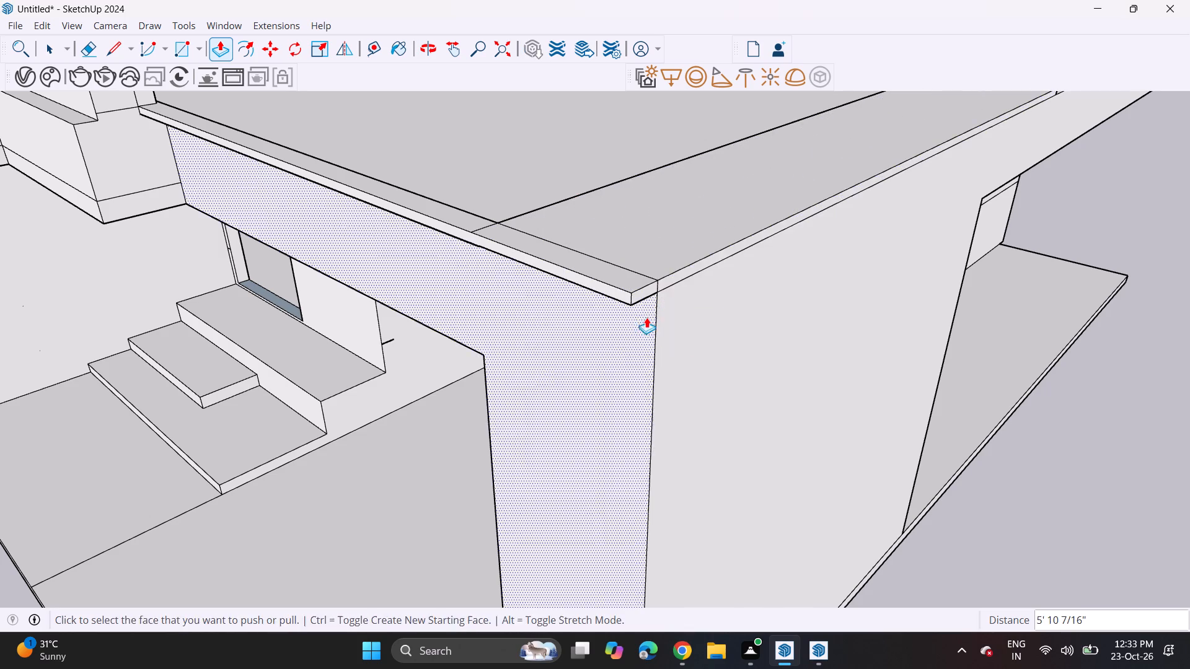
Extend the thin strip on the underside of the front coping by 5' 10 7/16" to the carport's outer corner.
{"action": "middle_click_drag", "start_coordinate": [519, 367], "coordinate": [811, 221]}
{"action": "scroll", "coordinate": [804, 217], "scroll_direction": "down", "scroll_amount": 6}
{"action": "scroll", "coordinate": [792, 161], "scroll_direction": "up", "scroll_amount": 1}
{"action": "middle_click_drag", "start_coordinate": [774, 146], "coordinate": [702, 111]}
{"action": "scroll", "coordinate": [695, 126], "scroll_direction": "up", "scroll_amount": 2}
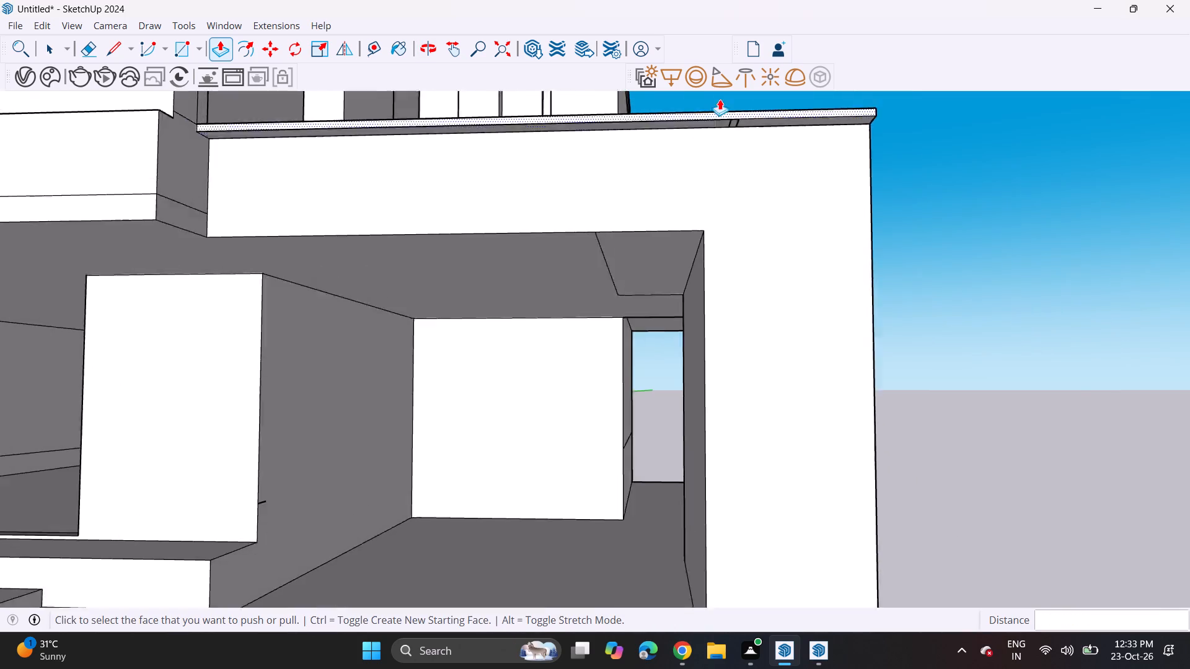
{"action": "scroll", "coordinate": [720, 99], "scroll_direction": "up", "scroll_amount": 17}
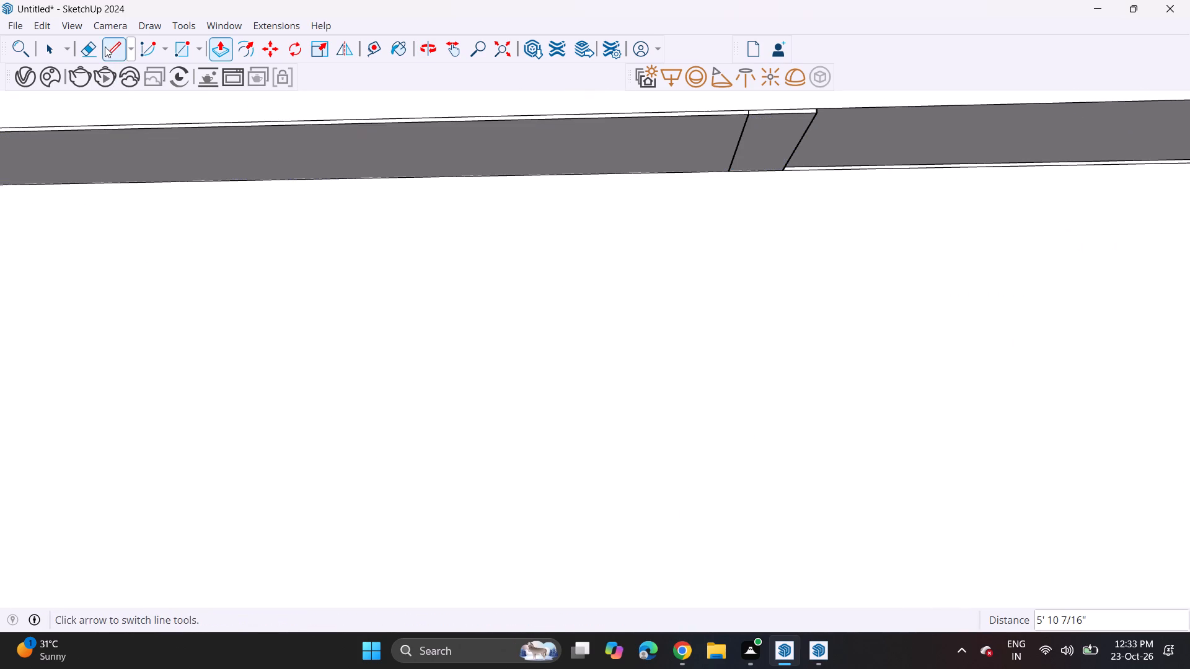
{"action": "left_click", "coordinate": [85, 46]}
{"action": "scroll", "coordinate": [848, 112], "scroll_direction": "up", "scroll_amount": 1}
{"action": "middle_click_drag", "start_coordinate": [848, 112], "coordinate": [668, 116]}
{"action": "middle_click_drag", "start_coordinate": [714, 123], "coordinate": [650, 205]}
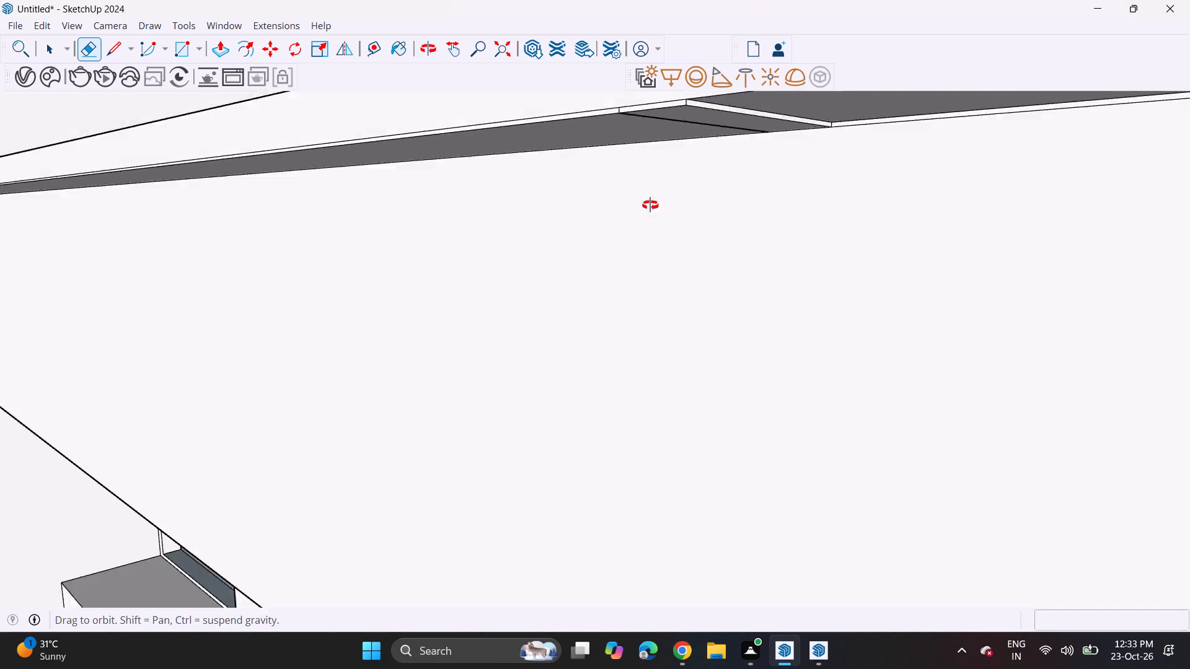
{"action": "middle_click_drag", "start_coordinate": [650, 205], "coordinate": [646, 212]}
{"action": "scroll", "coordinate": [646, 179], "scroll_direction": "down", "scroll_amount": 6}
{"action": "middle_click_drag", "start_coordinate": [609, 182], "coordinate": [563, 123]}
{"action": "left_click", "coordinate": [223, 49]}
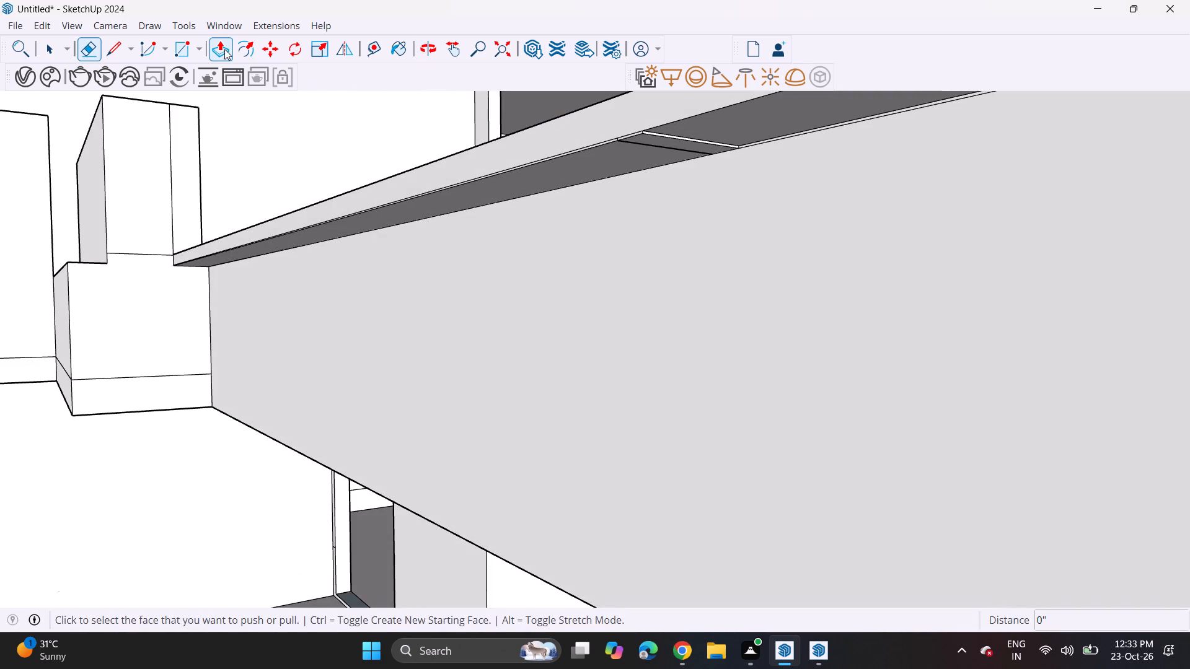
{"action": "scroll", "coordinate": [542, 228], "scroll_direction": "down", "scroll_amount": 5}
{"action": "scroll", "coordinate": [644, 164], "scroll_direction": "up", "scroll_amount": 11}
{"action": "left_click", "coordinate": [617, 189]}
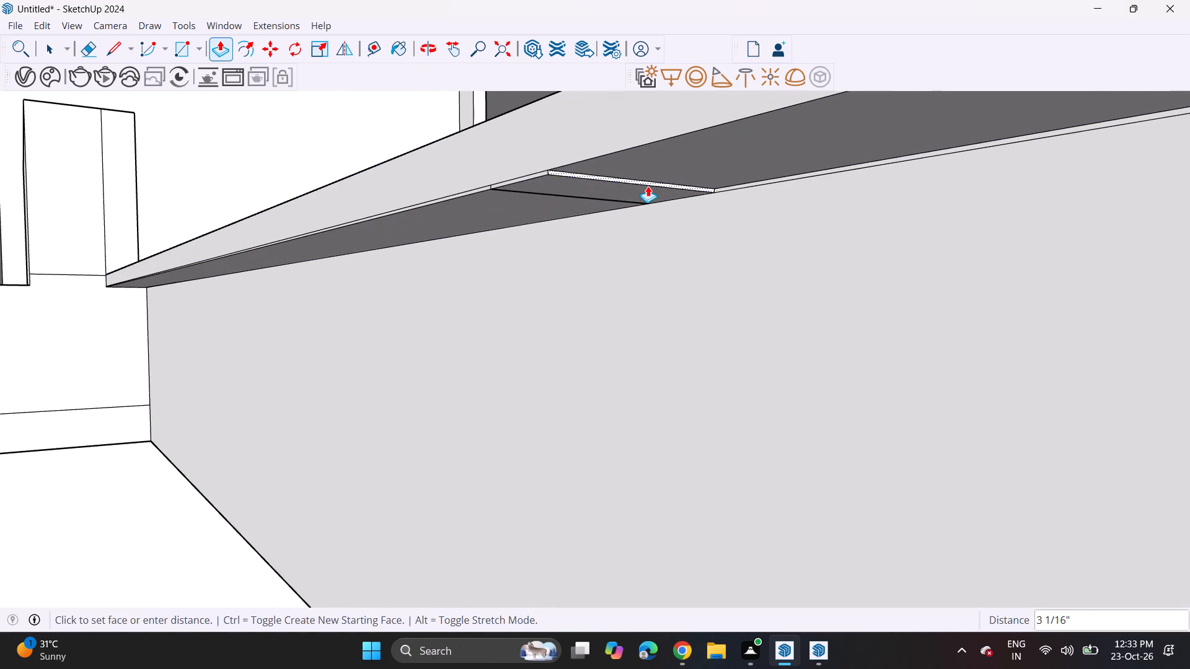
{"action": "scroll", "coordinate": [648, 186], "scroll_direction": "down", "scroll_amount": 16}
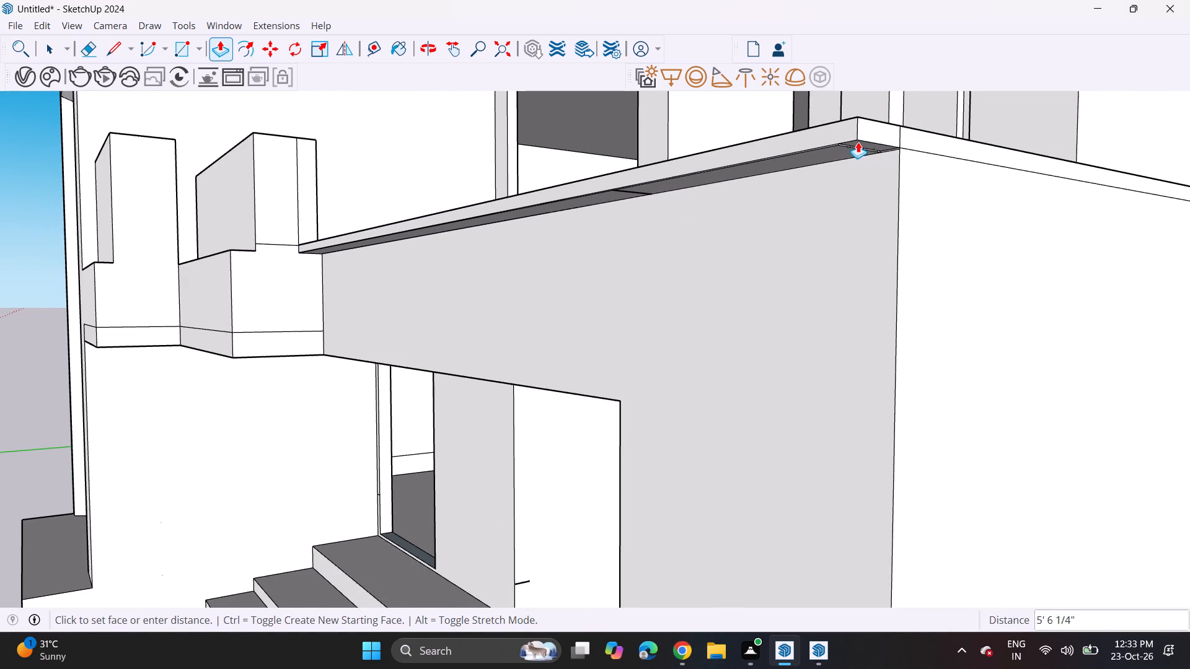
{"action": "left_click", "coordinate": [858, 131]}
Erase the seam lines across the underside and front edge of the extended front coping.
{"action": "middle_click_drag", "start_coordinate": [581, 154], "coordinate": [671, 154]}
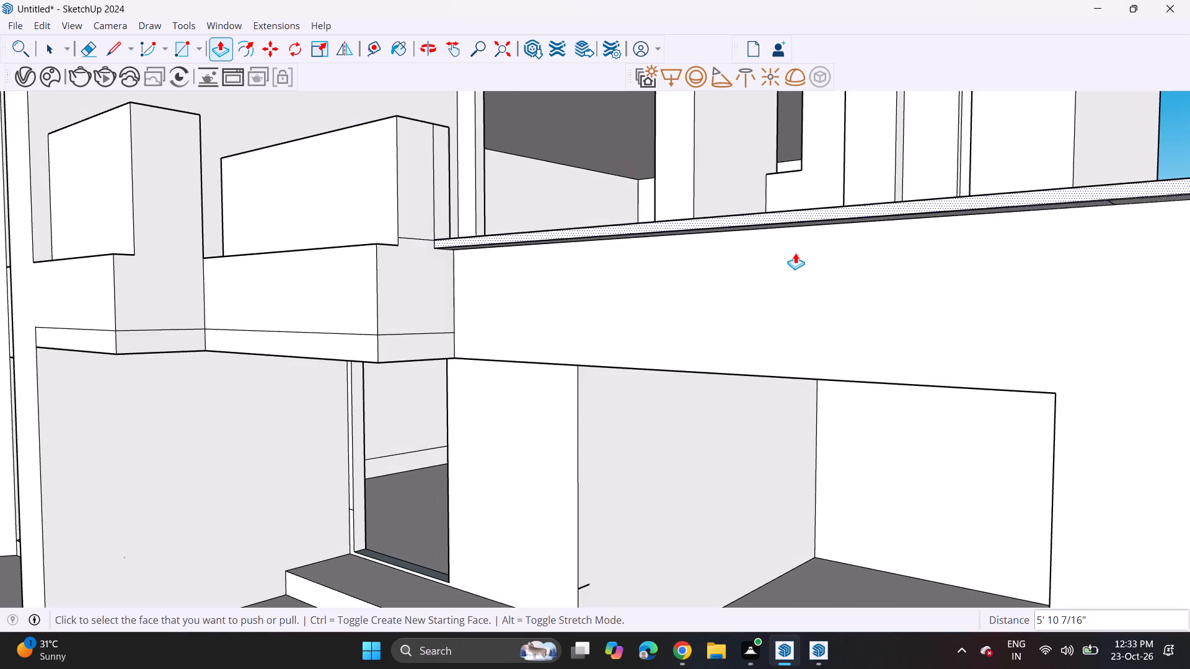
{"action": "middle_click_drag", "start_coordinate": [900, 234], "coordinate": [664, 225], "text": "shift"}
{"action": "middle_click_drag", "start_coordinate": [824, 240], "coordinate": [824, 138]}
{"action": "scroll", "coordinate": [814, 126], "scroll_direction": "up", "scroll_amount": 5}
{"action": "middle_click_drag", "start_coordinate": [818, 112], "coordinate": [646, 314]}
{"action": "scroll", "coordinate": [663, 302], "scroll_direction": "up", "scroll_amount": 11}
{"action": "scroll", "coordinate": [593, 248], "scroll_direction": "down", "scroll_amount": 1}
{"action": "scroll", "coordinate": [565, 248], "scroll_direction": "up", "scroll_amount": 19}
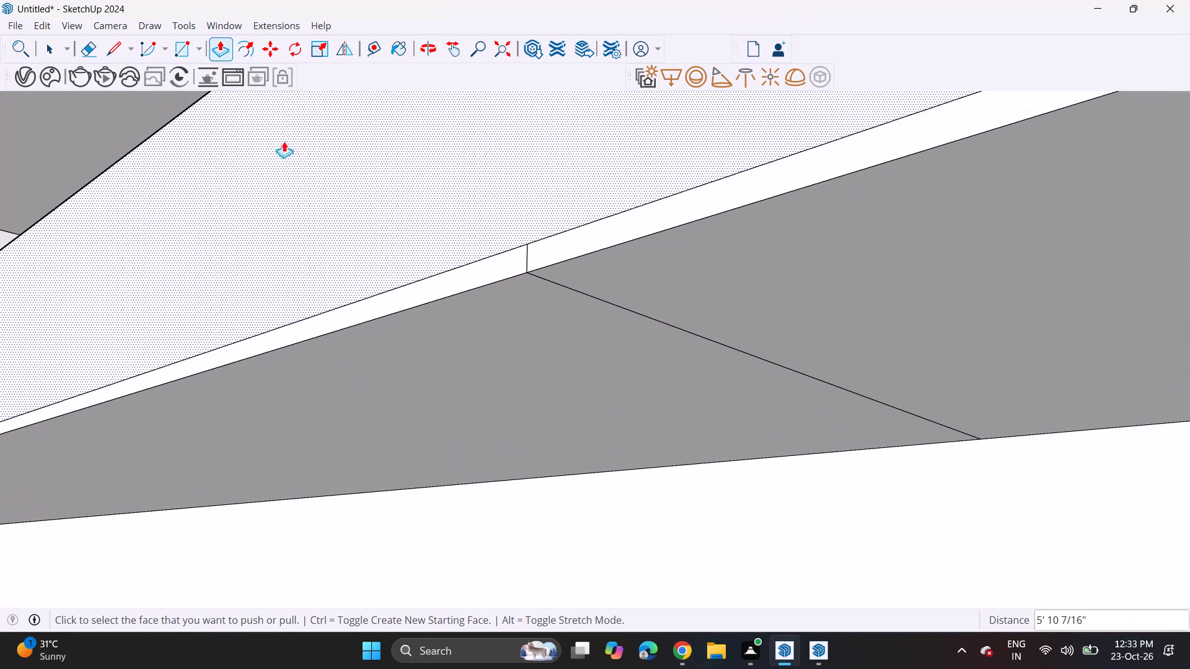
{"action": "left_click", "coordinate": [84, 53]}
{"action": "left_click_drag", "start_coordinate": [706, 302], "coordinate": [651, 365]}
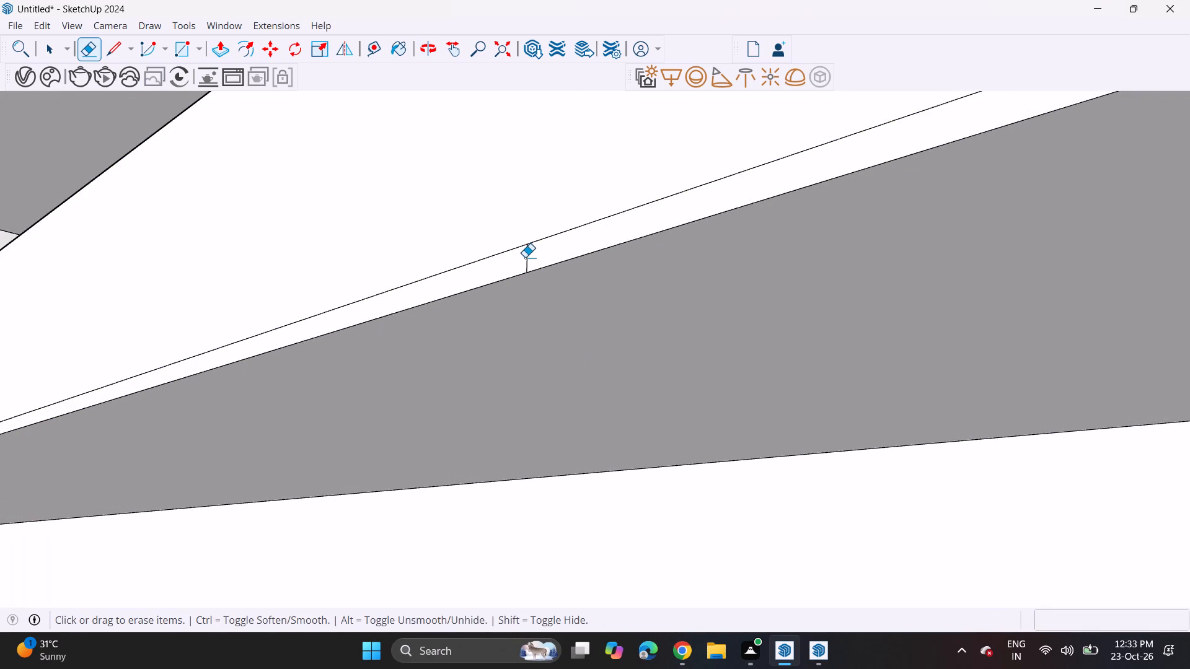
{"action": "left_click", "coordinate": [525, 257]}
{"action": "scroll", "coordinate": [517, 256], "scroll_direction": "down", "scroll_amount": 19}
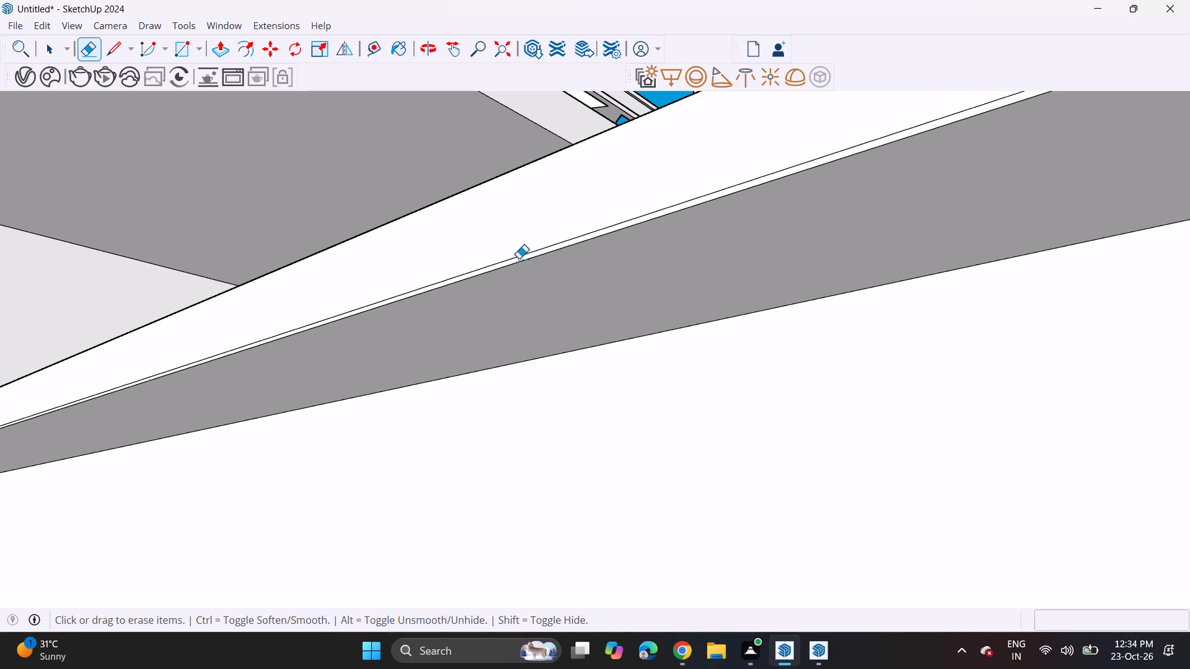
{"action": "left_click", "coordinate": [519, 256]}
Erase the leftover seam lines on the carport ceiling.
{"action": "scroll", "coordinate": [519, 255], "scroll_direction": "down", "scroll_amount": 13}
{"action": "scroll", "coordinate": [486, 292], "scroll_direction": "up", "scroll_amount": 1}
{"action": "scroll", "coordinate": [485, 295], "scroll_direction": "down", "scroll_amount": 4}
{"action": "scroll", "coordinate": [488, 310], "scroll_direction": "up", "scroll_amount": 1}
{"action": "scroll", "coordinate": [476, 310], "scroll_direction": "down", "scroll_amount": 6}
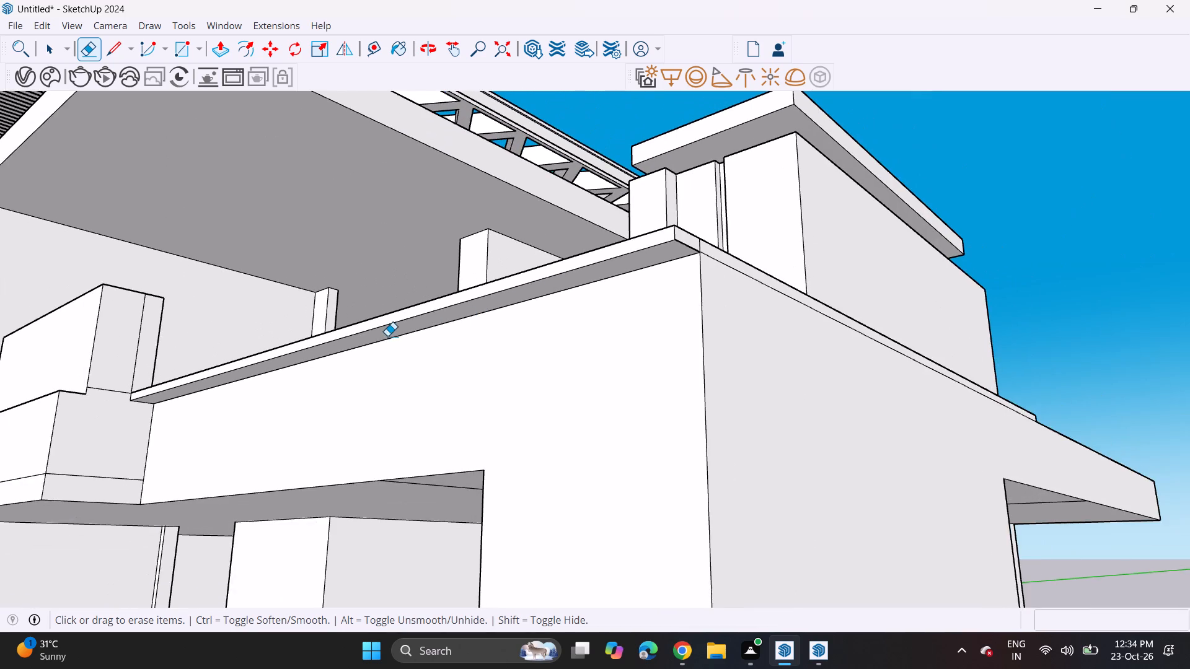
{"action": "middle_click_drag", "start_coordinate": [387, 336], "coordinate": [710, 367]}
{"action": "scroll", "coordinate": [715, 361], "scroll_direction": "down", "scroll_amount": 19}
{"action": "middle_click_drag", "start_coordinate": [676, 455], "coordinate": [675, 323]}
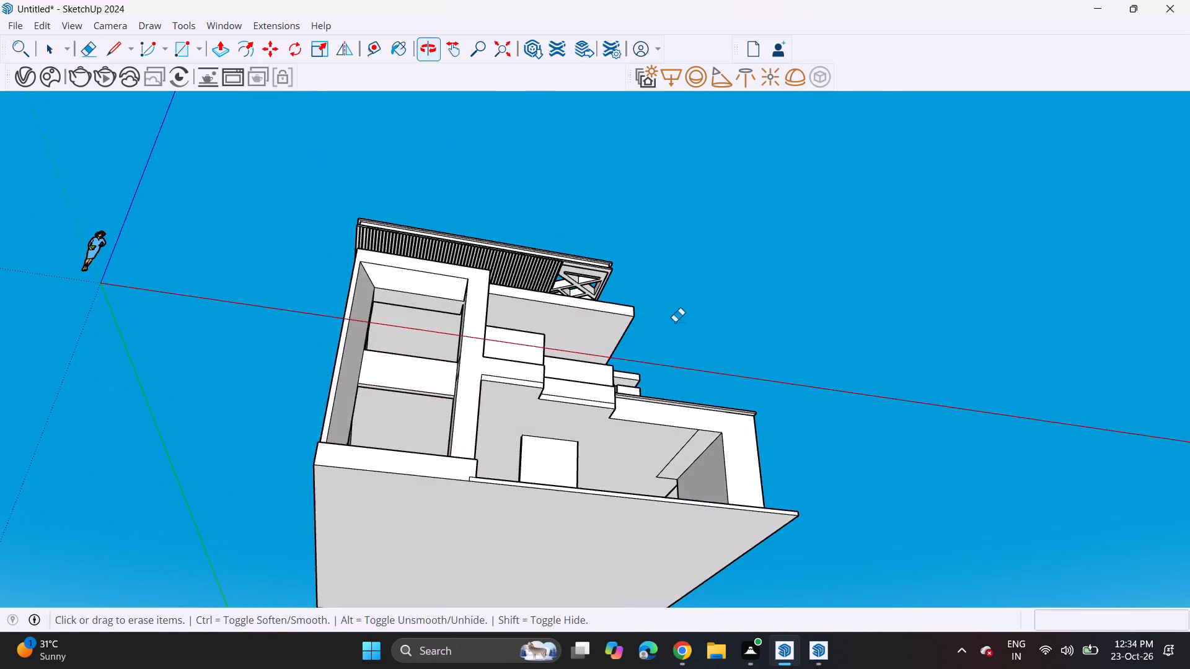
{"action": "scroll", "coordinate": [660, 488], "scroll_direction": "up", "scroll_amount": 12}
{"action": "left_click_drag", "start_coordinate": [668, 461], "coordinate": [660, 492]}
{"action": "left_click_drag", "start_coordinate": [666, 391], "coordinate": [665, 445]}
{"action": "scroll", "coordinate": [666, 410], "scroll_direction": "down", "scroll_amount": 12}
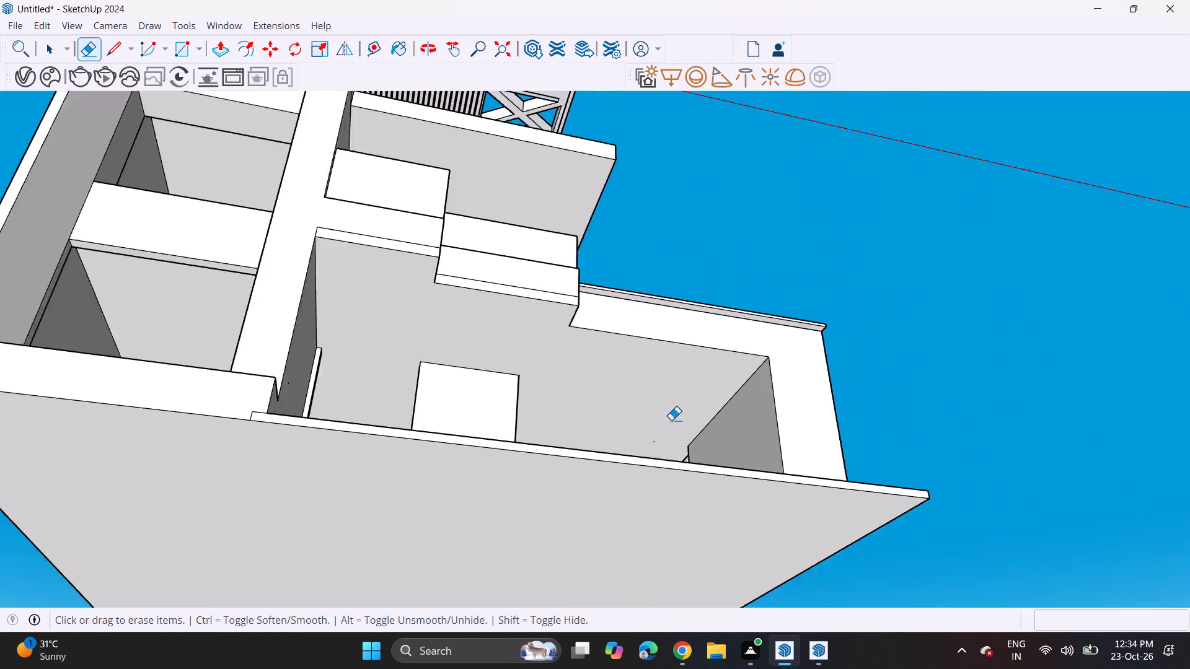
Erase the horizontal line across the ground-floor side wall behind the carport.
{"action": "scroll", "coordinate": [671, 420], "scroll_direction": "down", "scroll_amount": 1}
{"action": "middle_click_drag", "start_coordinate": [667, 413], "coordinate": [605, 514]}
{"action": "scroll", "coordinate": [603, 507], "scroll_direction": "down", "scroll_amount": 4}
{"action": "middle_click_drag", "start_coordinate": [628, 474], "coordinate": [635, 481], "text": "shift"}
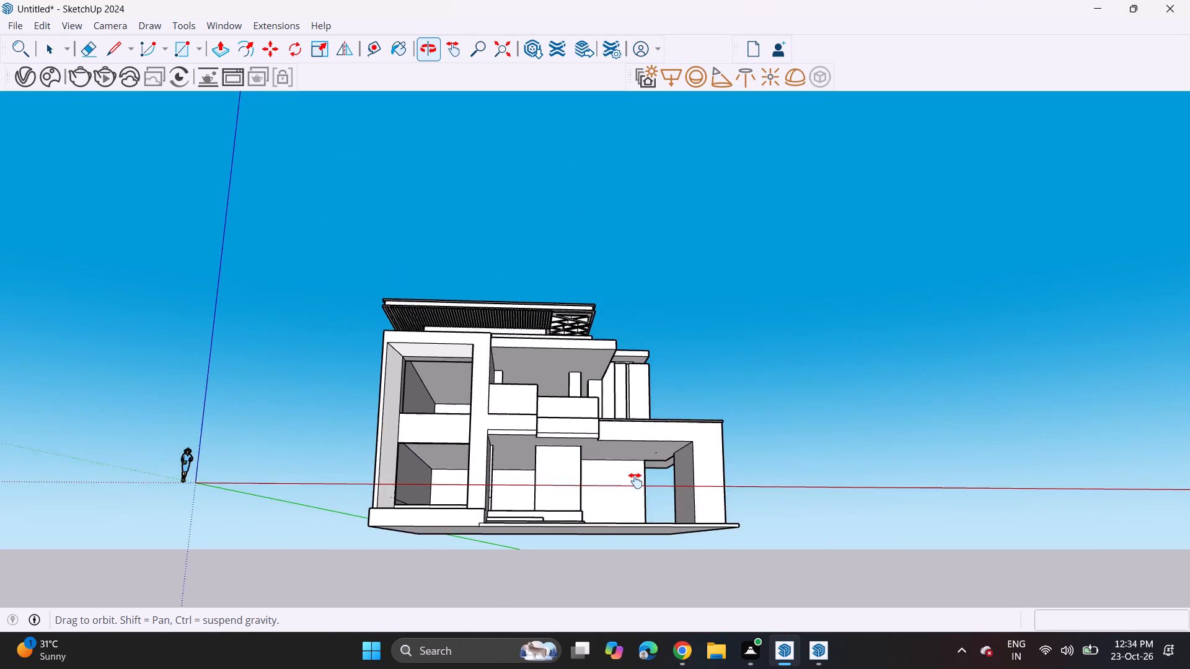
{"action": "middle_click_drag", "start_coordinate": [635, 481], "coordinate": [569, 551], "text": "shift"}
{"action": "scroll", "coordinate": [569, 551], "scroll_direction": "down", "scroll_amount": 1}
{"action": "middle_click_drag", "start_coordinate": [726, 507], "coordinate": [562, 505]}
{"action": "scroll", "coordinate": [762, 504], "scroll_direction": "up", "scroll_amount": 8}
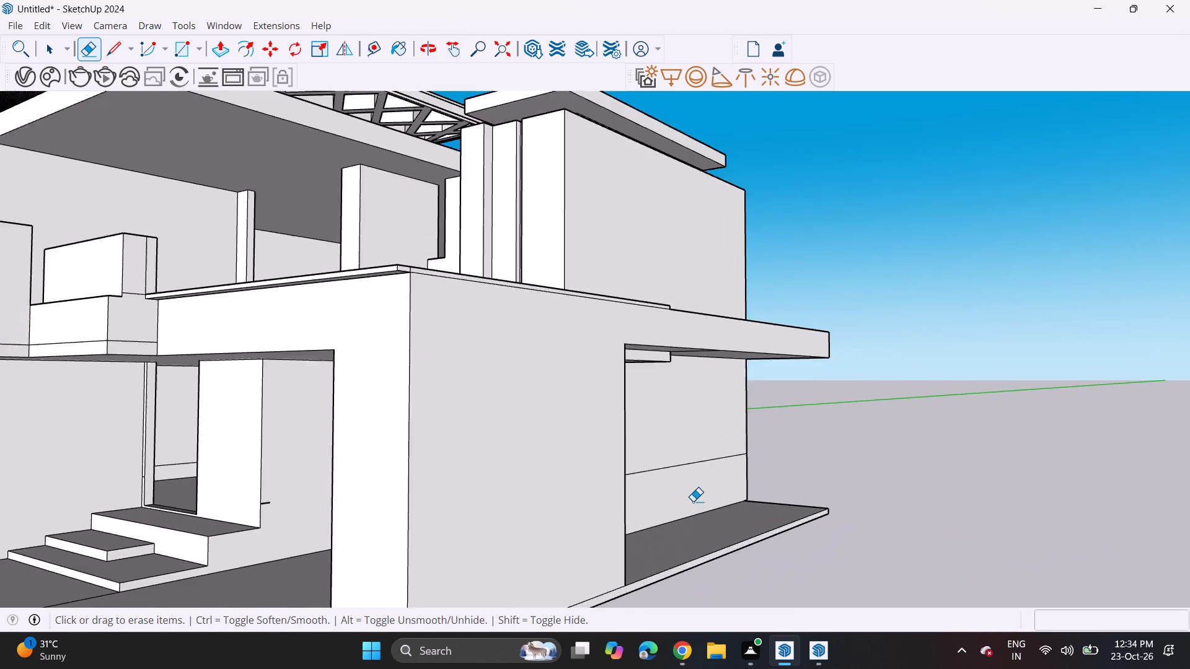
{"action": "scroll", "coordinate": [693, 501], "scroll_direction": "up", "scroll_amount": 3}
{"action": "middle_click_drag", "start_coordinate": [671, 494], "coordinate": [572, 501]}
{"action": "left_click_drag", "start_coordinate": [612, 411], "coordinate": [604, 474]}
Pull the ground-floor side wall behind the carport outward beneath the overhang.
{"action": "left_click", "coordinate": [222, 46]}
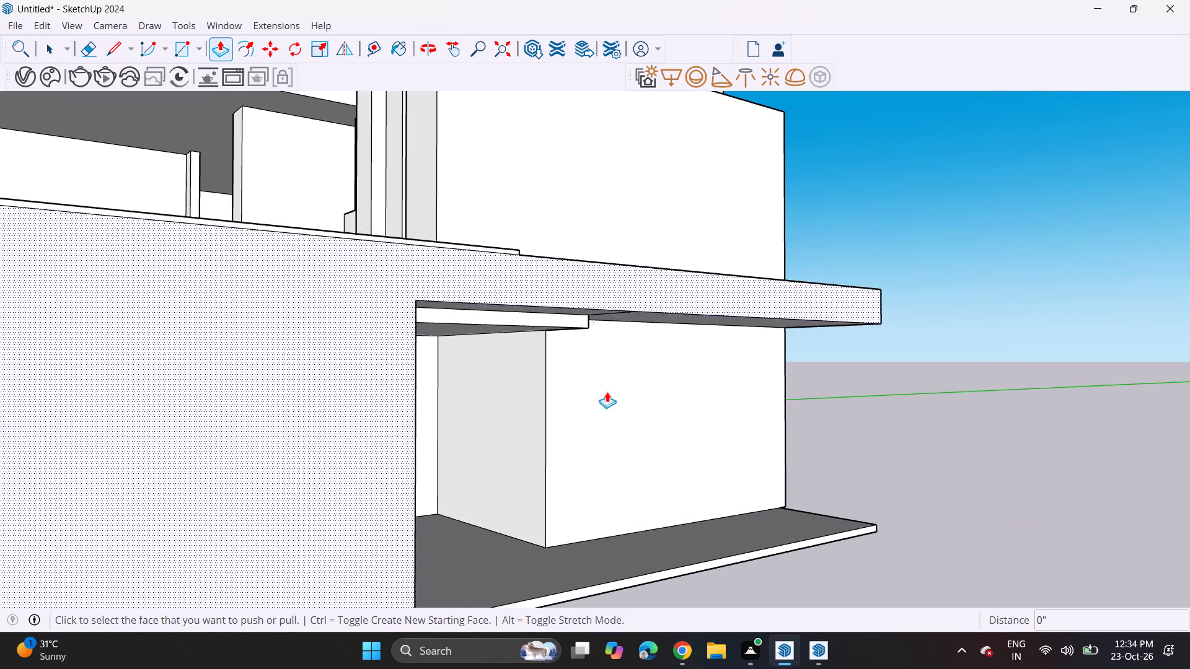
{"action": "left_click", "coordinate": [629, 493]}
{"action": "left_click", "coordinate": [668, 512]}
Pull the lowered carport ceiling's side edge outward to the outer face of the side beam.
{"action": "middle_click_drag", "start_coordinate": [503, 530], "coordinate": [754, 507]}
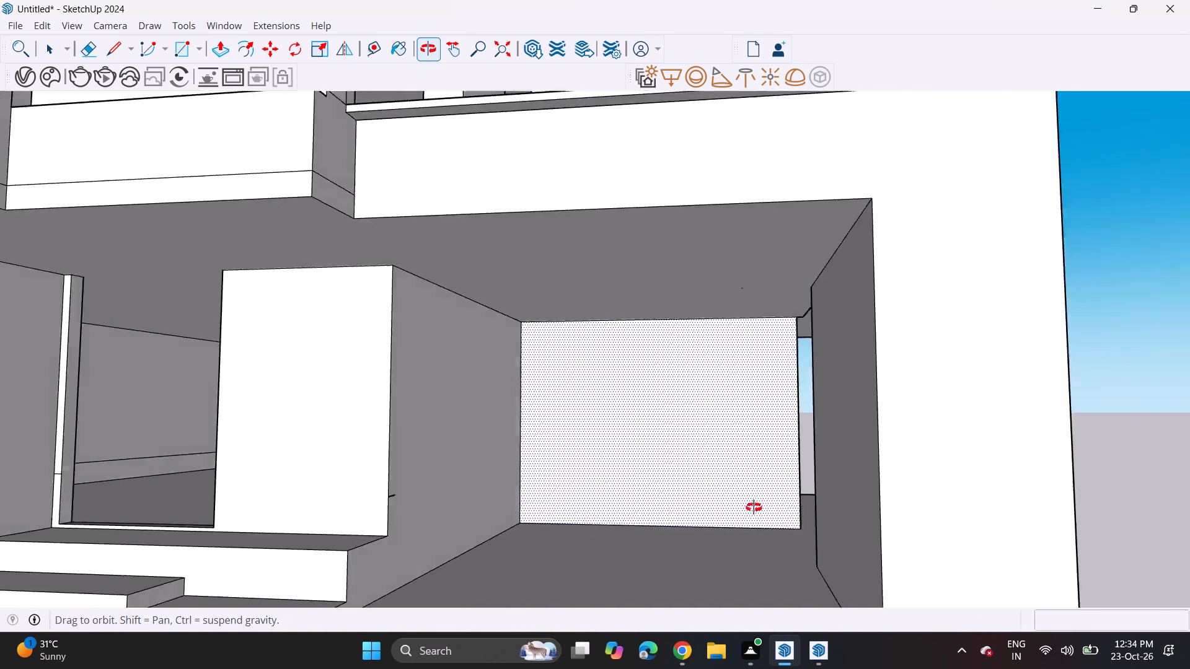
{"action": "middle_click_drag", "start_coordinate": [754, 507], "coordinate": [785, 488]}
{"action": "scroll", "coordinate": [785, 480], "scroll_direction": "down", "scroll_amount": 6}
{"action": "middle_click_drag", "start_coordinate": [940, 338], "coordinate": [932, 336]}
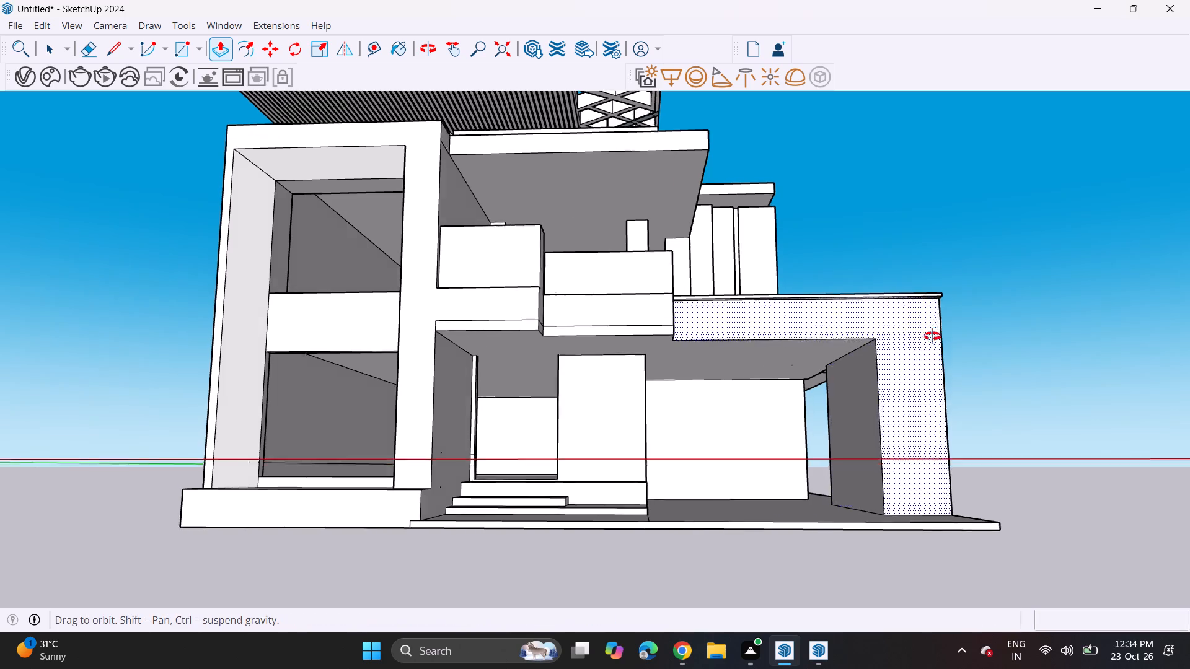
{"action": "middle_click_drag", "start_coordinate": [932, 336], "coordinate": [609, 297]}
{"action": "scroll", "coordinate": [936, 308], "scroll_direction": "down", "scroll_amount": 1}
{"action": "scroll", "coordinate": [976, 304], "scroll_direction": "up", "scroll_amount": 9}
{"action": "left_click", "coordinate": [831, 326]}
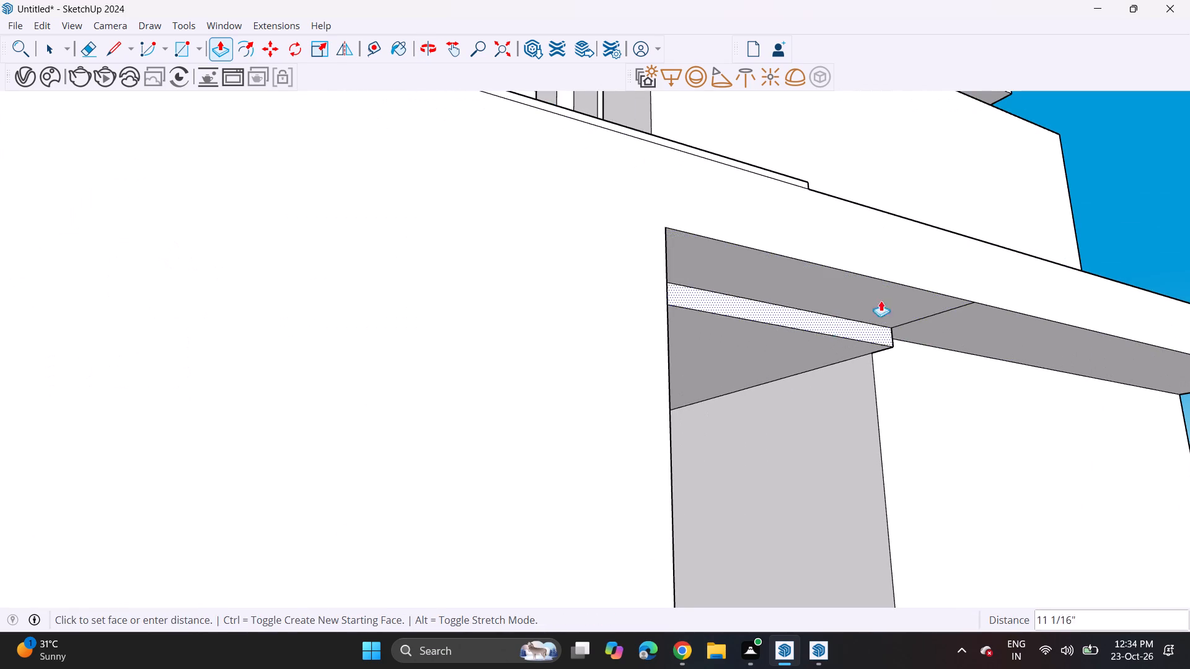
{"action": "left_click", "coordinate": [928, 285]}
Extend the lowered ceiling's rear end face about 33' 9 3/4" to the overhang's back end, making the ceiling one level.
{"action": "middle_click_drag", "start_coordinate": [982, 313], "coordinate": [564, 339]}
{"action": "left_click", "coordinate": [216, 388]}
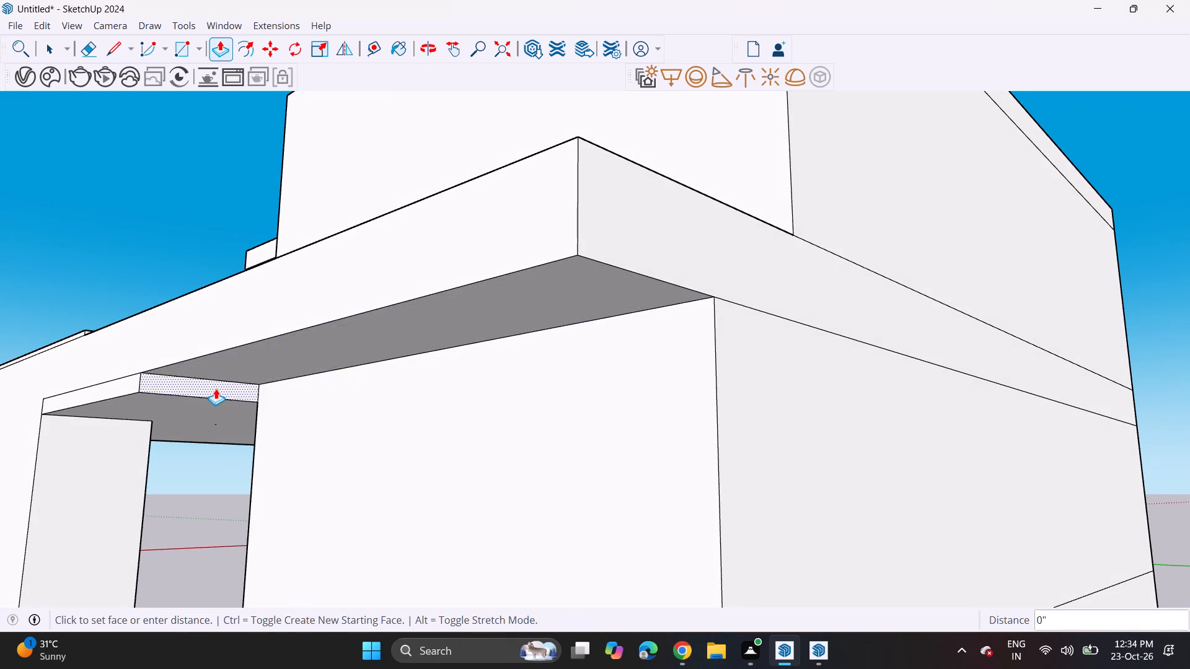
{"action": "left_click", "coordinate": [677, 286]}
{"action": "middle_click_drag", "start_coordinate": [164, 375], "coordinate": [885, 348]}
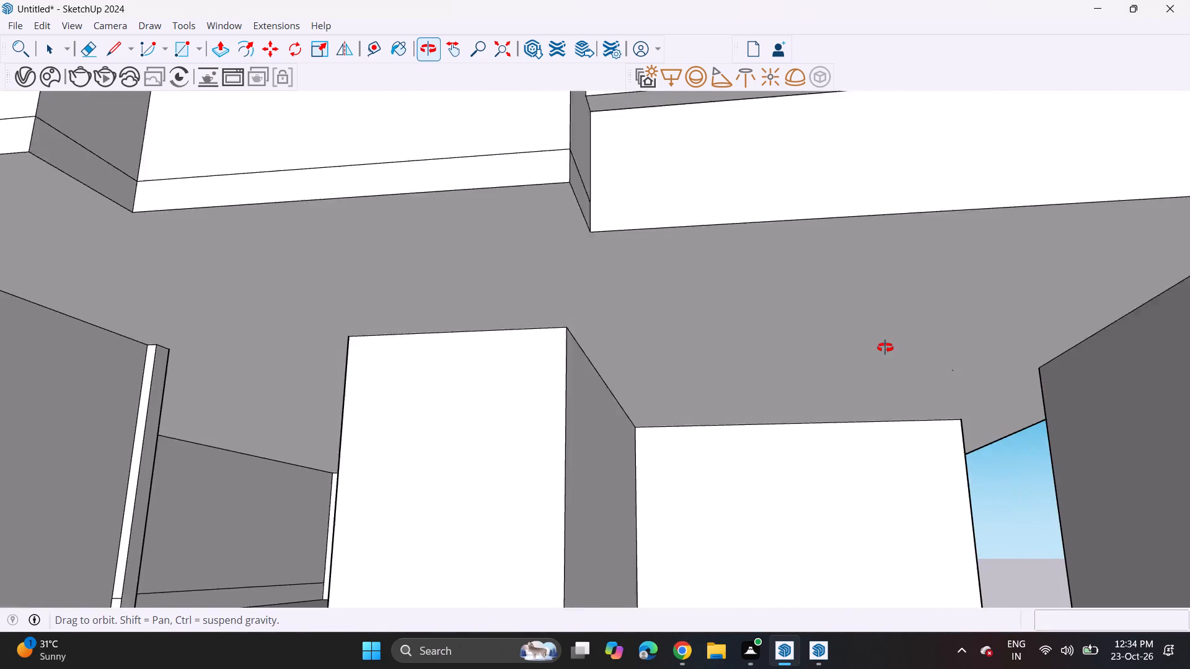
{"action": "middle_click_drag", "start_coordinate": [885, 348], "coordinate": [891, 348]}
{"action": "scroll", "coordinate": [892, 343], "scroll_direction": "down", "scroll_amount": 10}
{"action": "middle_click_drag", "start_coordinate": [842, 393], "coordinate": [787, 381], "text": "shift"}
{"action": "middle_click_drag", "start_coordinate": [728, 394], "coordinate": [762, 459]}
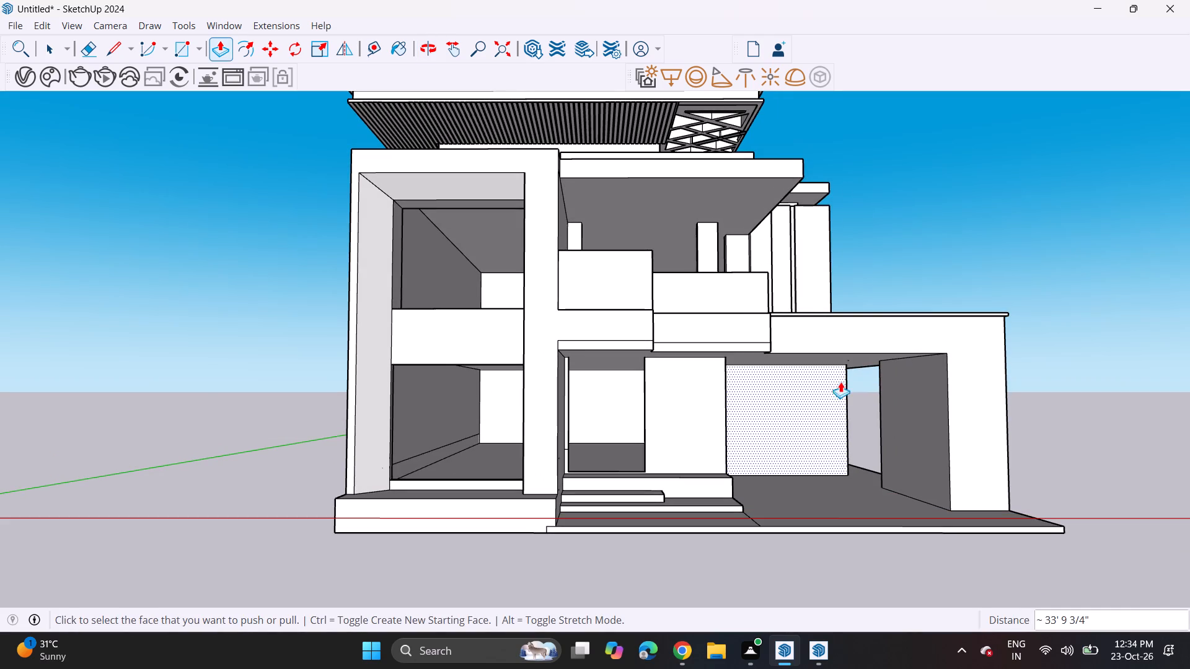
{"action": "middle_click_drag", "start_coordinate": [839, 389], "coordinate": [833, 377]}
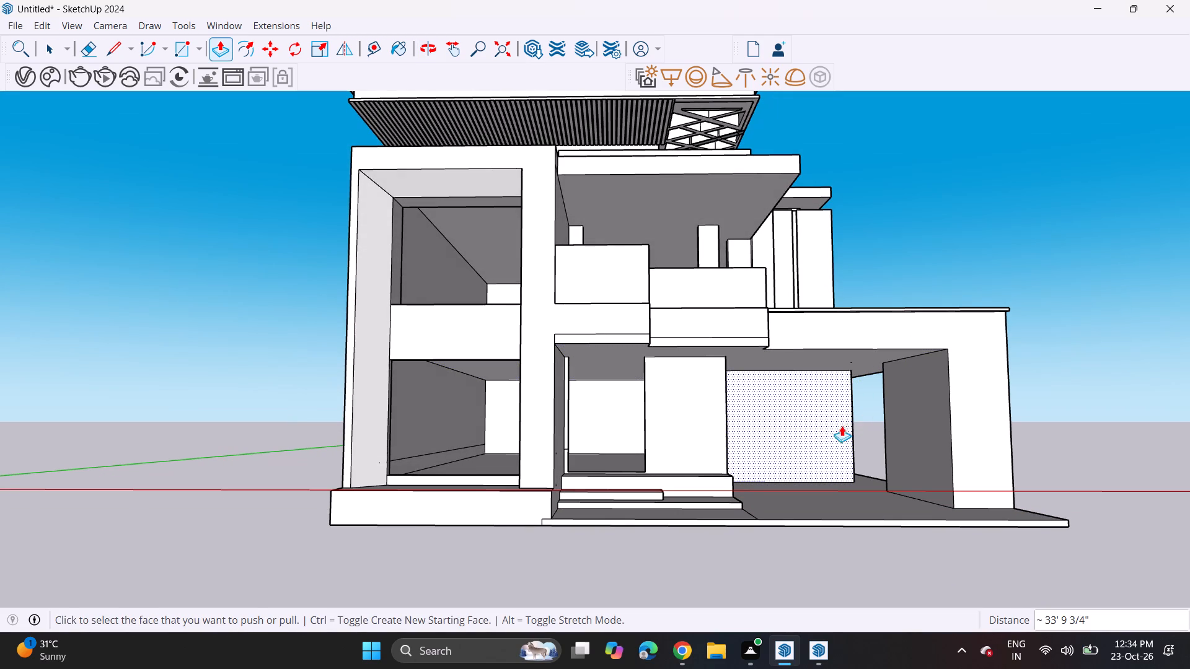
Pull the side face of the entrance wall and its steps outward toward the carport by 3' 6 1/8".
{"action": "middle_click_drag", "start_coordinate": [749, 452], "coordinate": [670, 521]}
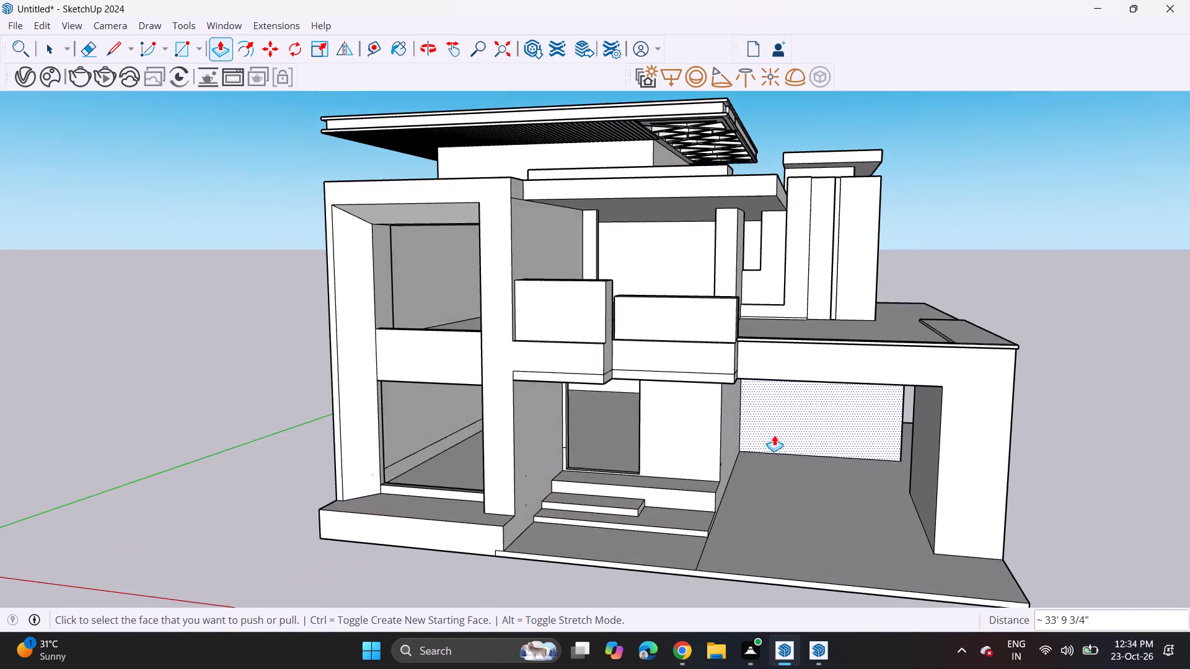
{"action": "scroll", "coordinate": [769, 434], "scroll_direction": "up", "scroll_amount": 4}
{"action": "left_click", "coordinate": [715, 447]}
{"action": "left_click", "coordinate": [751, 455]}
Extend the short middle entrance step toward the carport by 3' 1 3/8".
{"action": "middle_click_drag", "start_coordinate": [765, 499], "coordinate": [814, 443]}
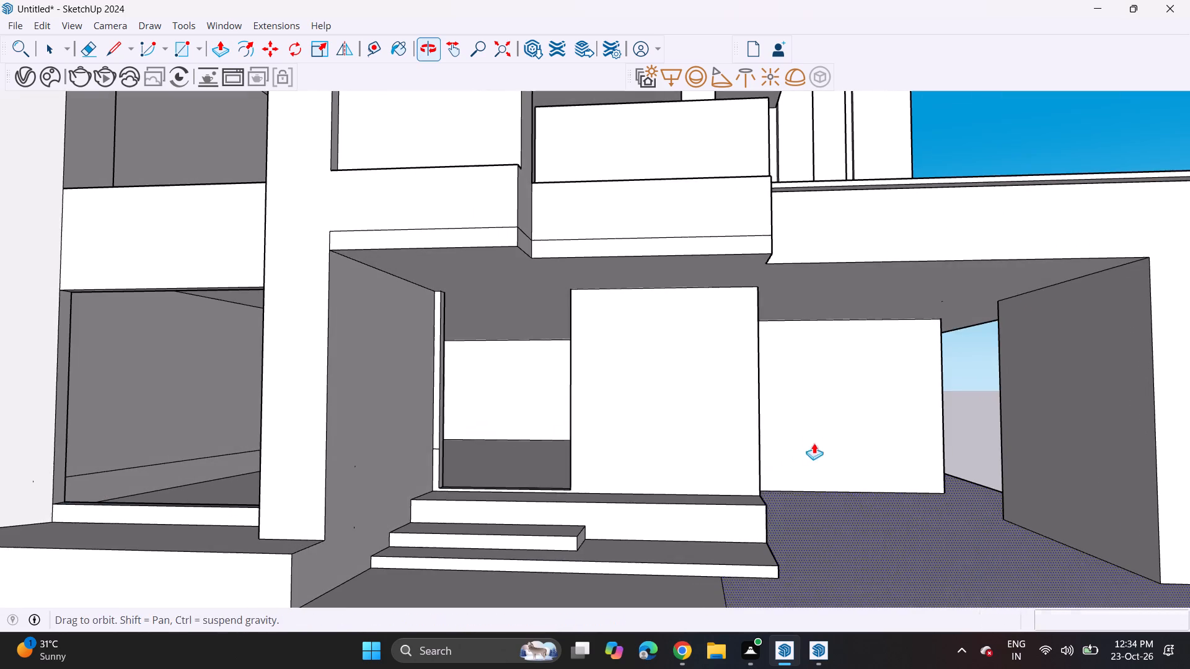
{"action": "middle_click_drag", "start_coordinate": [814, 443], "coordinate": [813, 443]}
{"action": "middle_click_drag", "start_coordinate": [651, 530], "coordinate": [612, 572]}
{"action": "scroll", "coordinate": [562, 567], "scroll_direction": "up", "scroll_amount": 4}
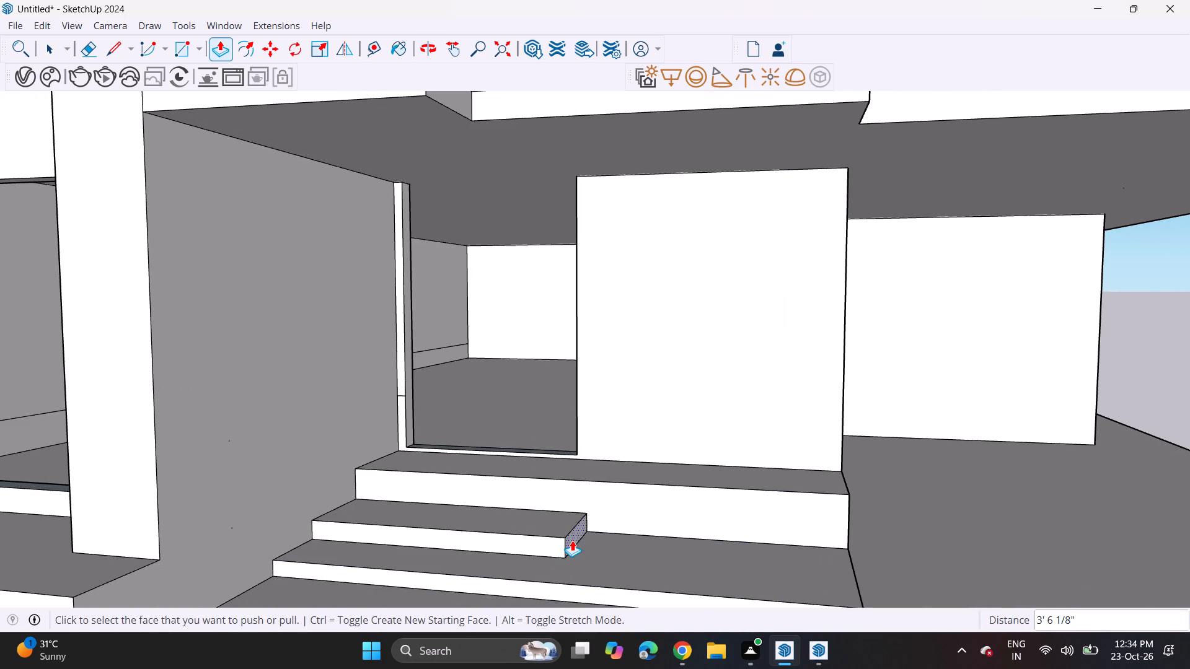
{"action": "left_click", "coordinate": [572, 540]}
{"action": "left_click", "coordinate": [635, 548]}
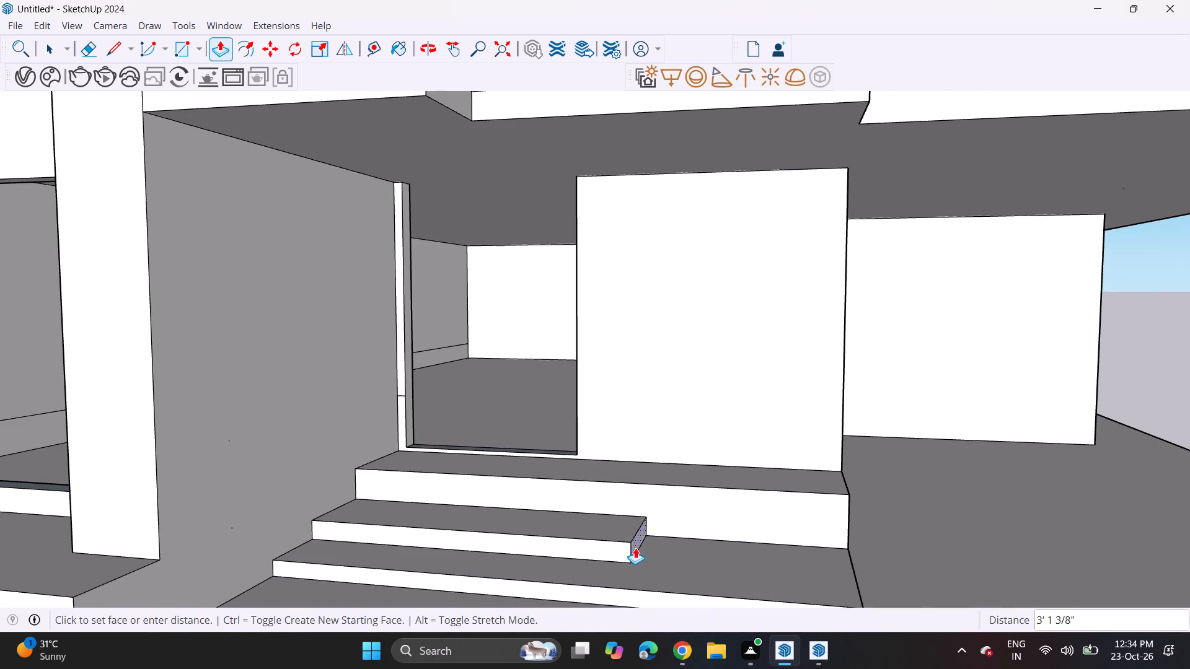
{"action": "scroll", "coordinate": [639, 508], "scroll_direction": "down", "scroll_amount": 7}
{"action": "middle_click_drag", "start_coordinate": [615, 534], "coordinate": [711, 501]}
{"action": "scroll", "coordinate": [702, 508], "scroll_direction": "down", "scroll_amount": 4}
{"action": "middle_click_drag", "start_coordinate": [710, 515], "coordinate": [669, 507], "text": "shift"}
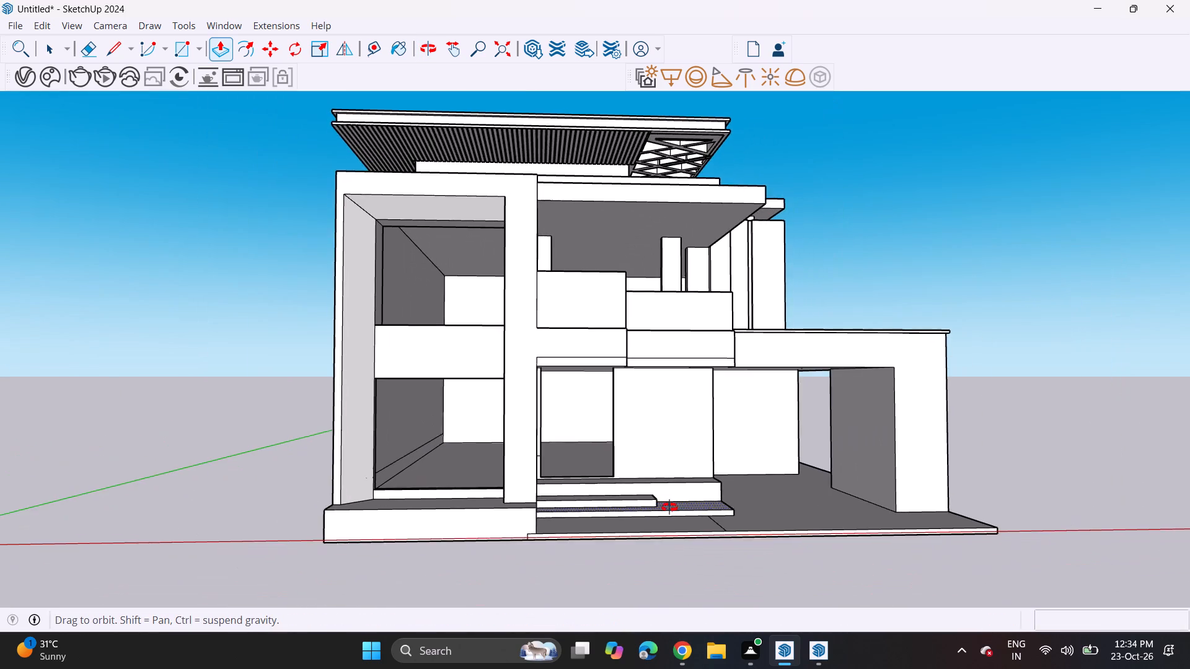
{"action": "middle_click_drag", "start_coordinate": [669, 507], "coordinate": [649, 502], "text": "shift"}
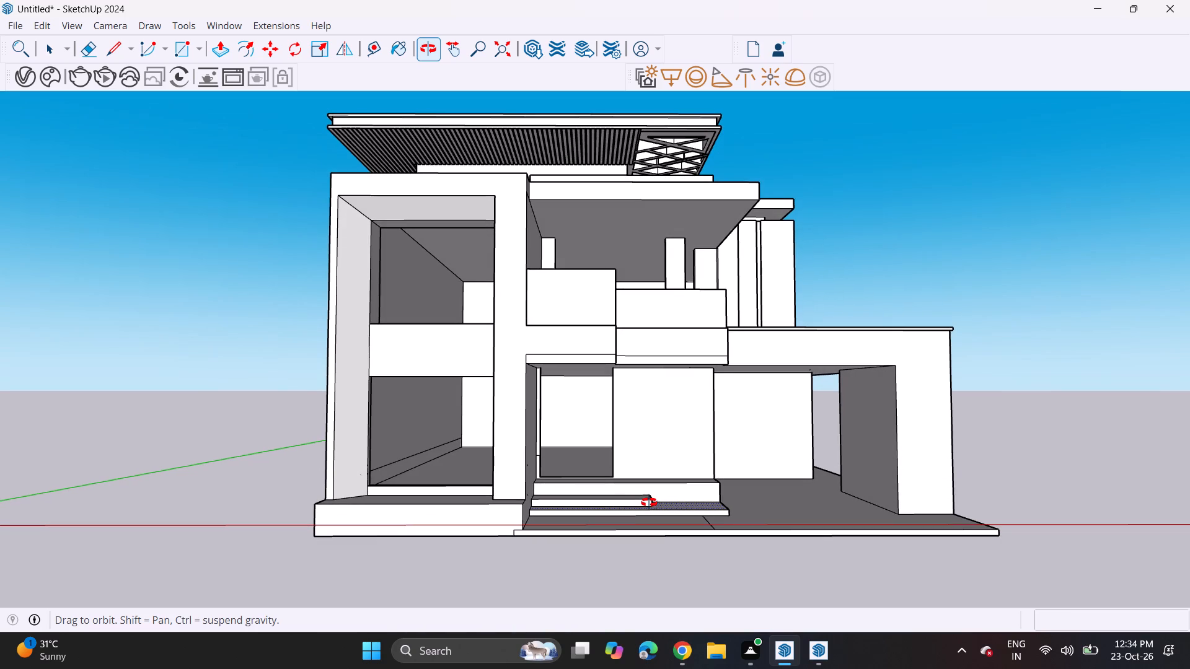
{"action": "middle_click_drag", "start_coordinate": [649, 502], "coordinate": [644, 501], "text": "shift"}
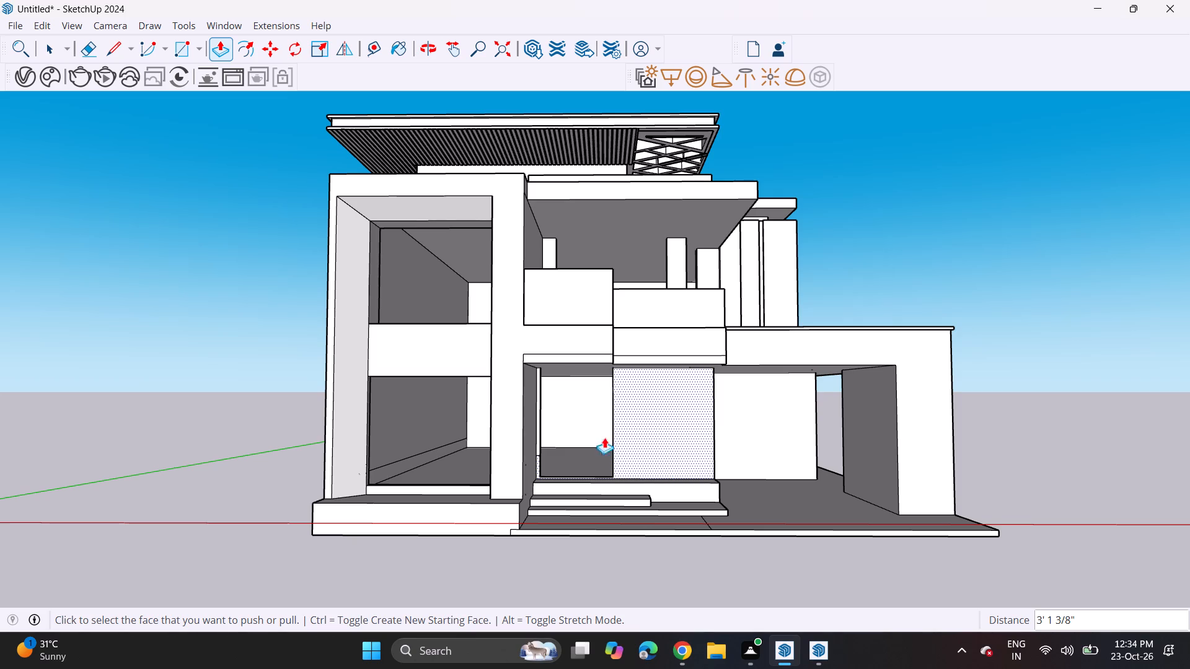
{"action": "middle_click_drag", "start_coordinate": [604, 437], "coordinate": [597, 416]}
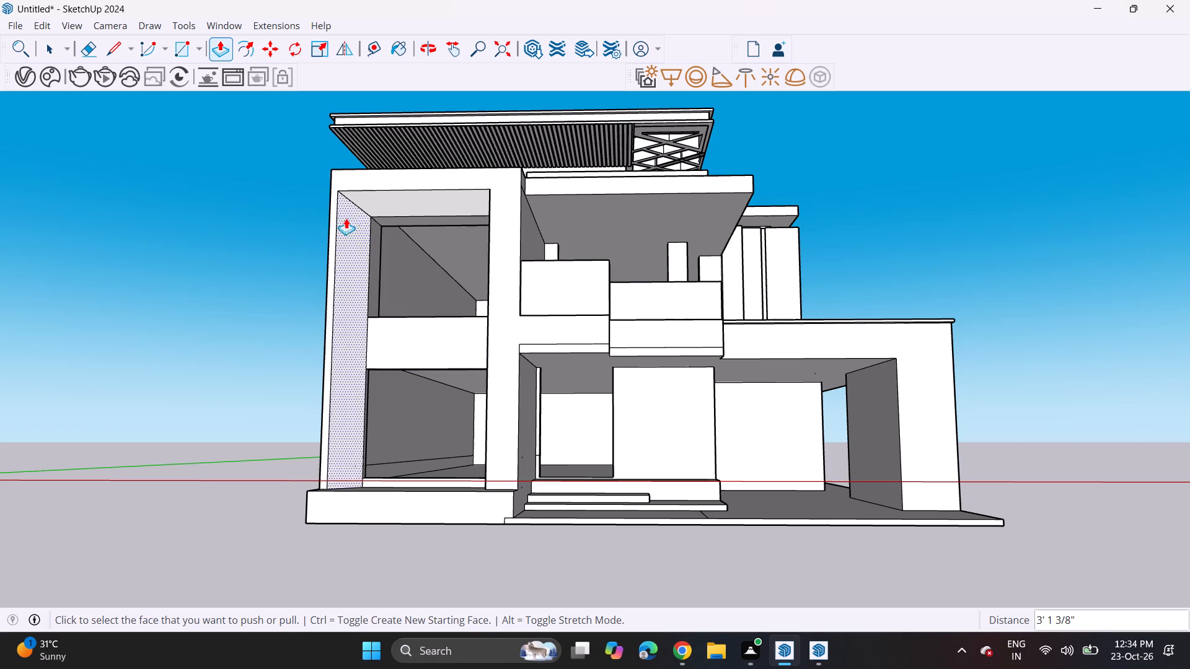
Import the SketchUp model "1st+fl+bedroom" from the Downloads folder.
{"action": "left_click", "coordinate": [20, 25]}
{"action": "left_click", "coordinate": [45, 242]}
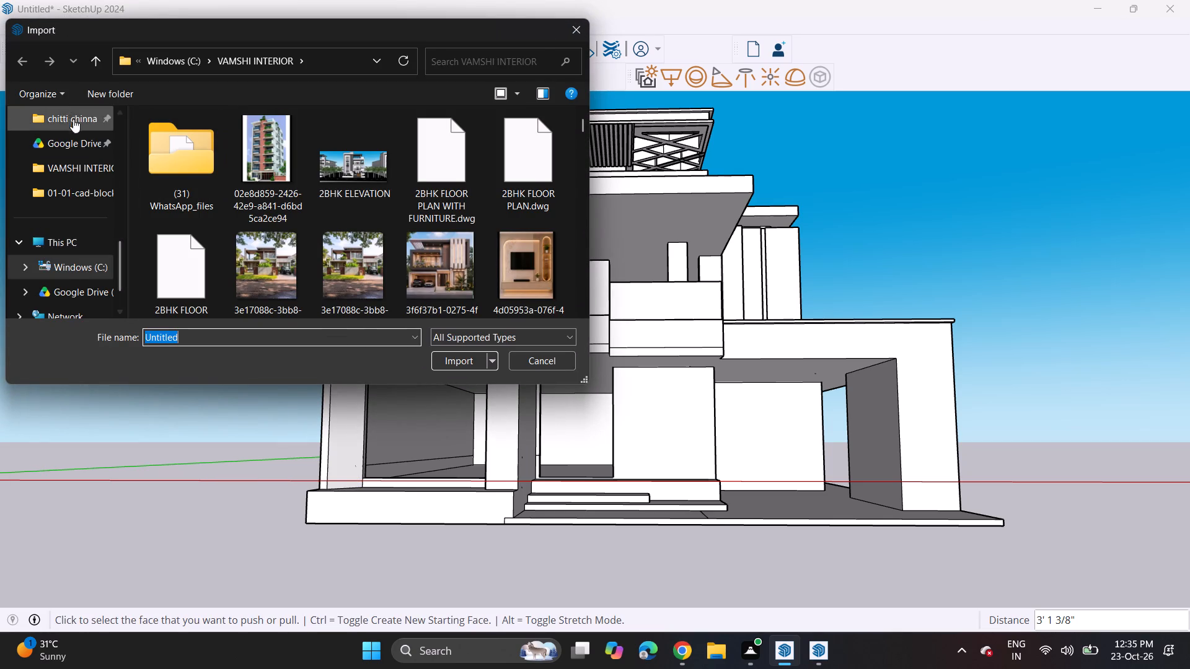
{"action": "scroll", "coordinate": [71, 129], "scroll_direction": "up", "scroll_amount": 4}
{"action": "left_click", "coordinate": [69, 265]}
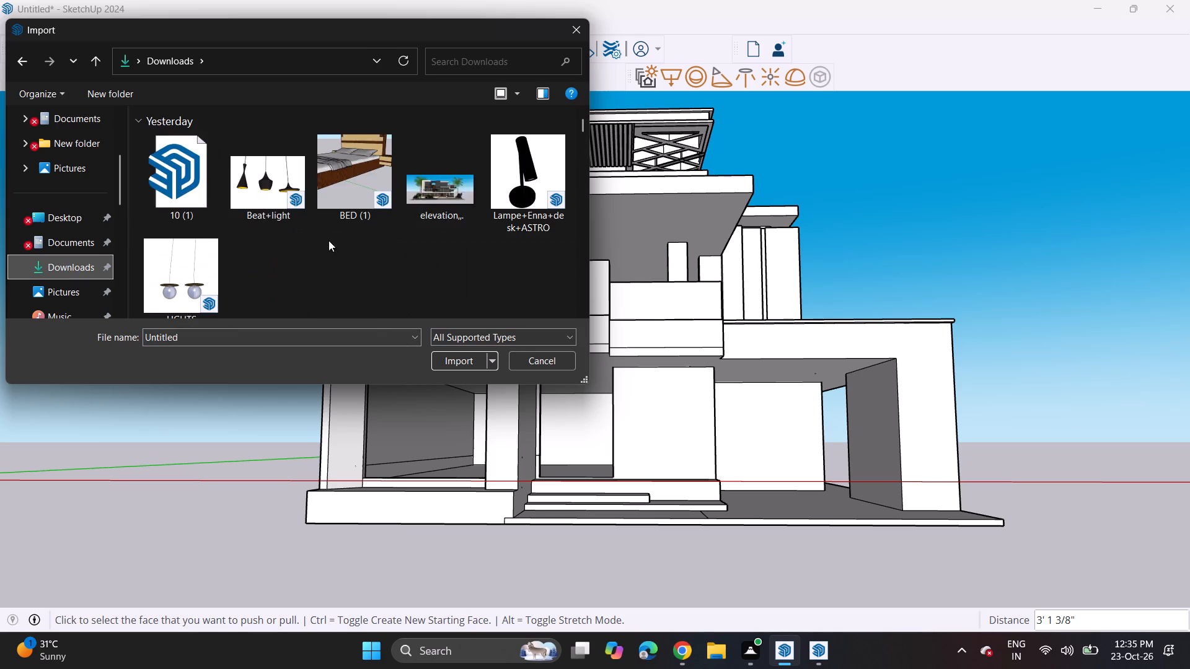
{"action": "scroll", "coordinate": [355, 219], "scroll_direction": "down", "scroll_amount": 5}
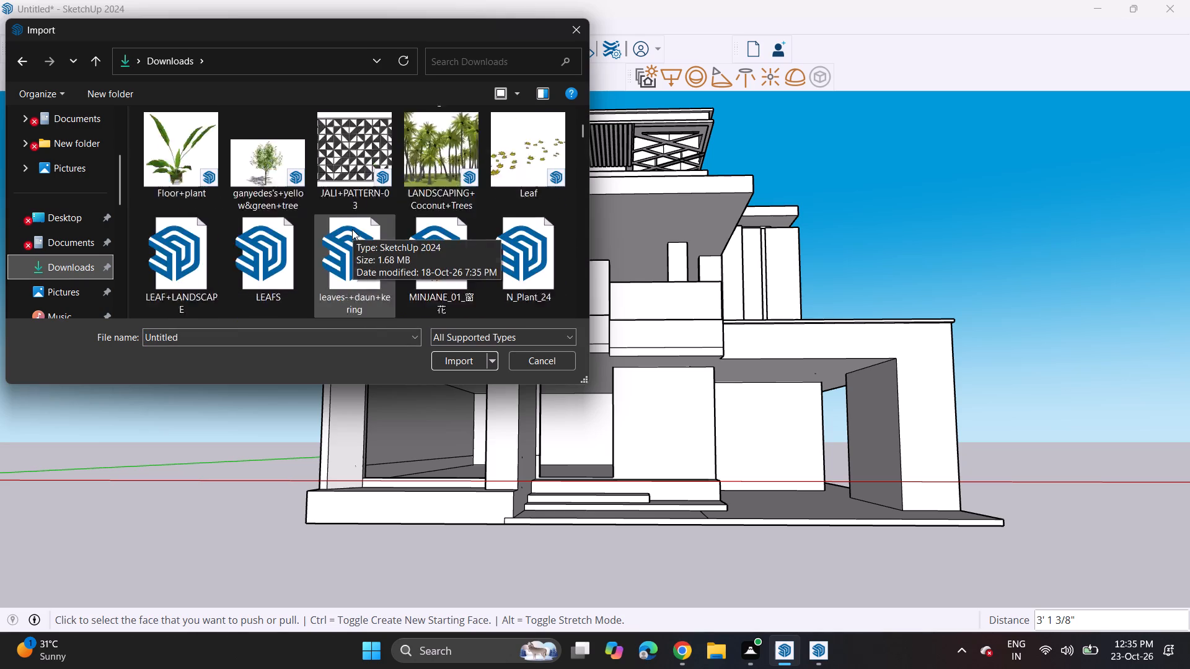
{"action": "scroll", "coordinate": [352, 229], "scroll_direction": "down", "scroll_amount": 9}
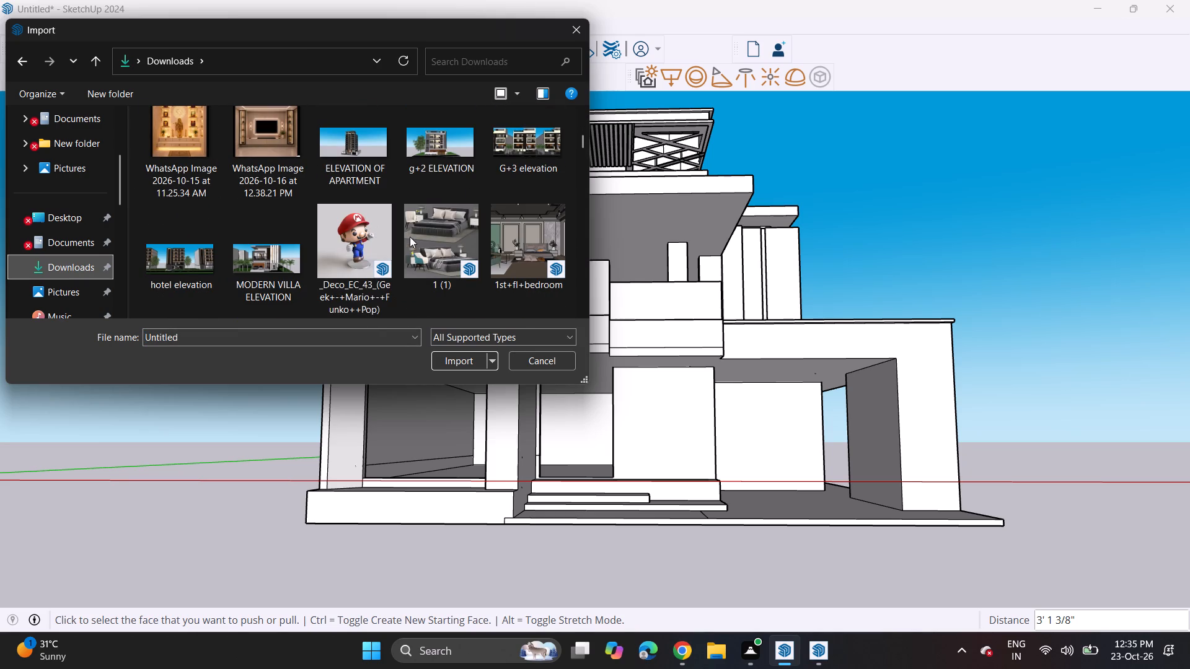
{"action": "left_click", "coordinate": [524, 258]}
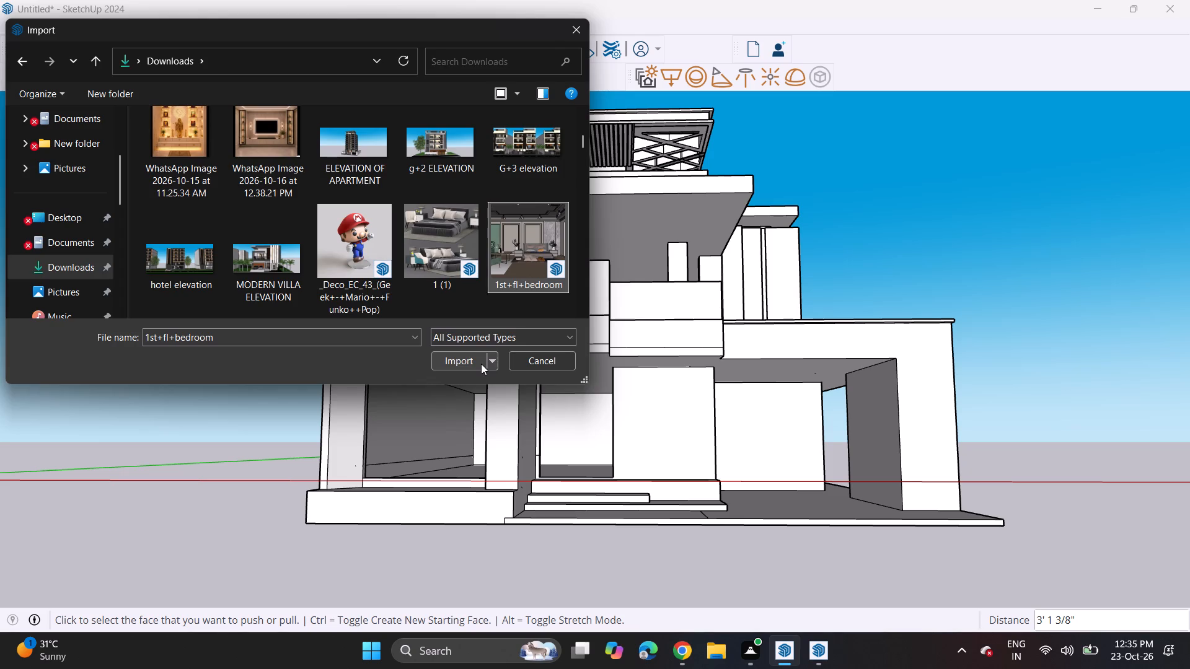
{"action": "left_click", "coordinate": [481, 364]}
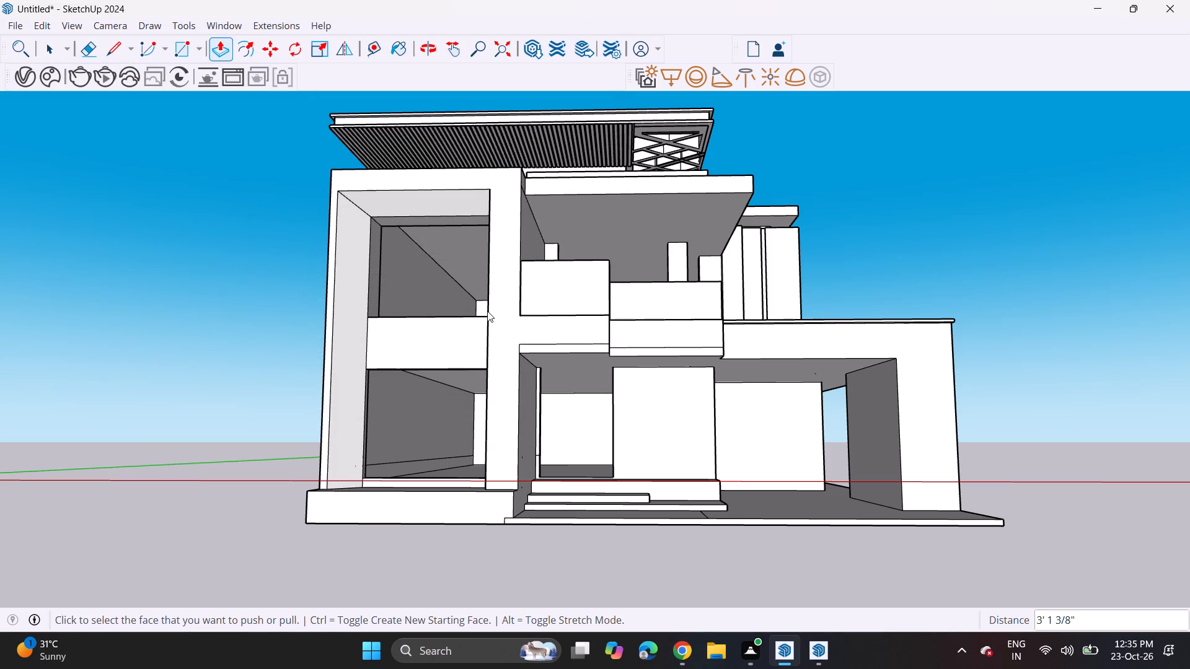
Place the imported bedroom model on the open ground beyond the house's carport side.
{"action": "left_click", "coordinate": [731, 355]}
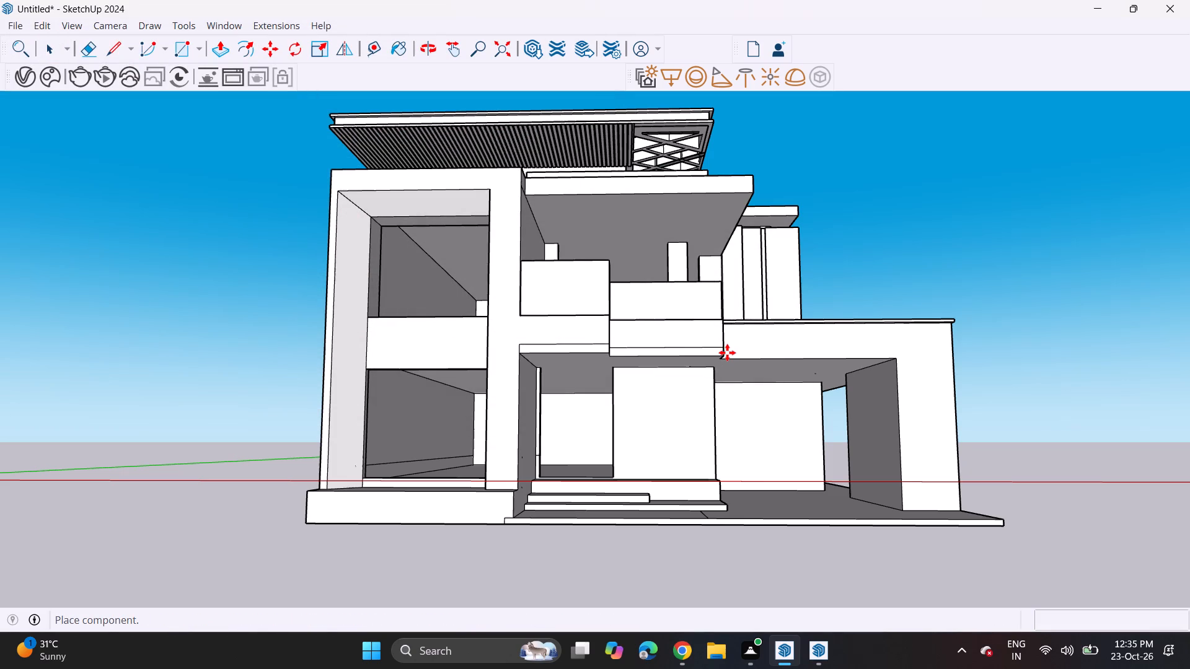
{"action": "scroll", "coordinate": [442, 367], "scroll_direction": "down", "scroll_amount": 9}
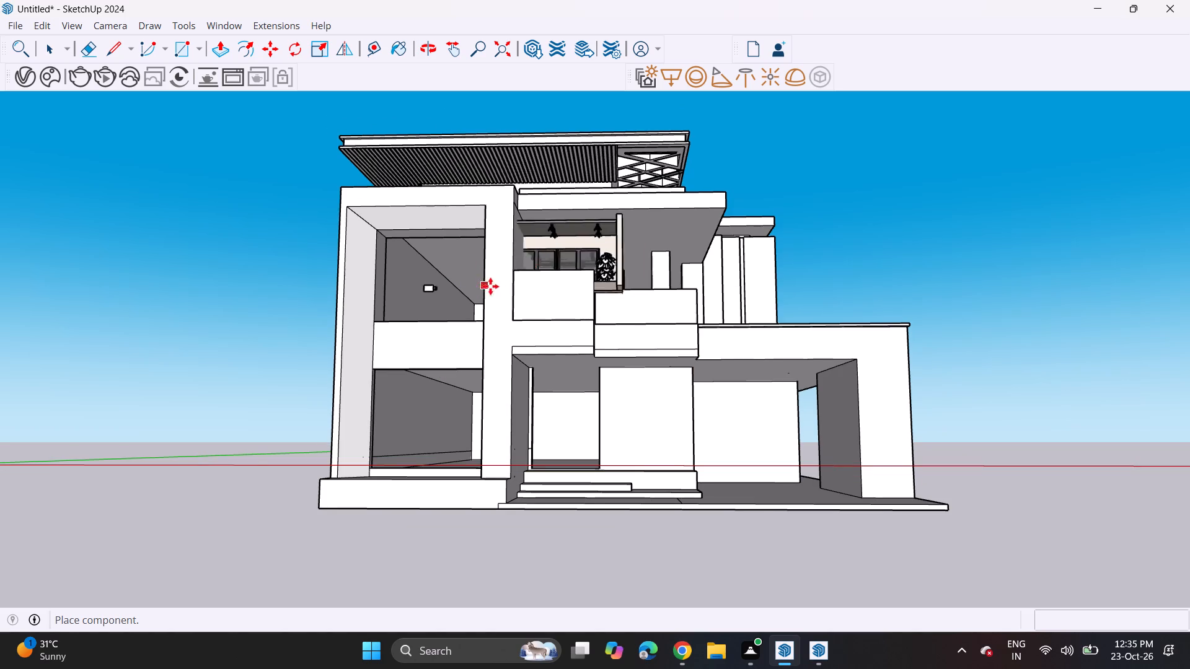
{"action": "scroll", "coordinate": [568, 258], "scroll_direction": "down", "scroll_amount": 8}
{"action": "middle_click_drag", "start_coordinate": [590, 265], "coordinate": [565, 418]}
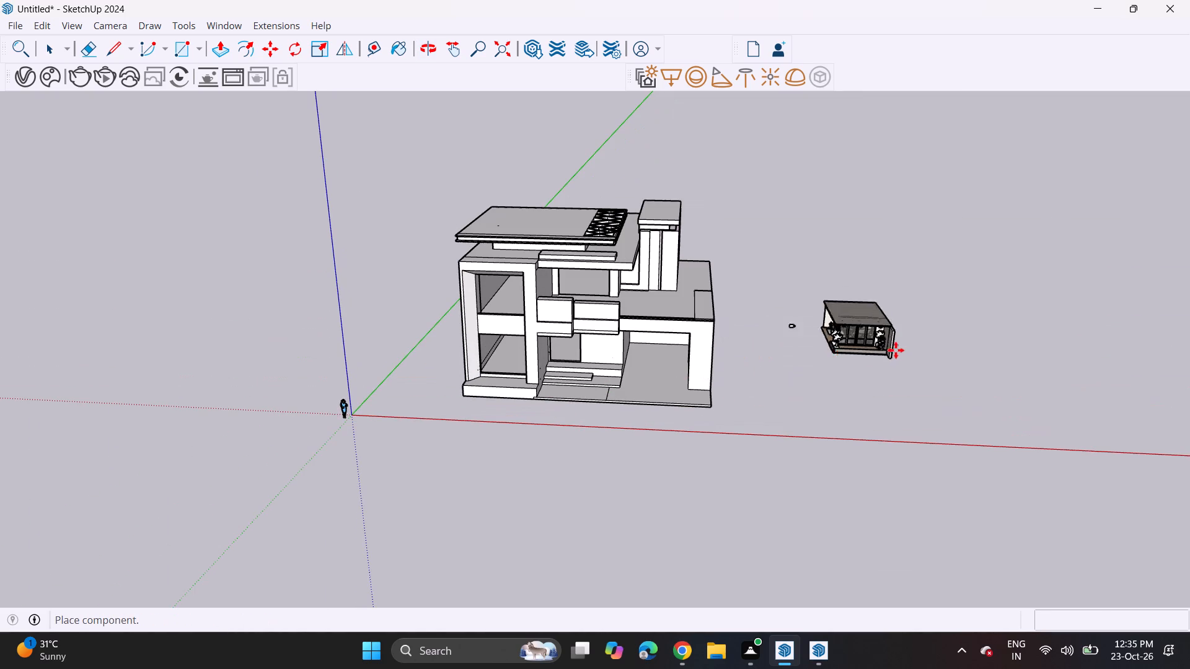
{"action": "left_click", "coordinate": [897, 352]}
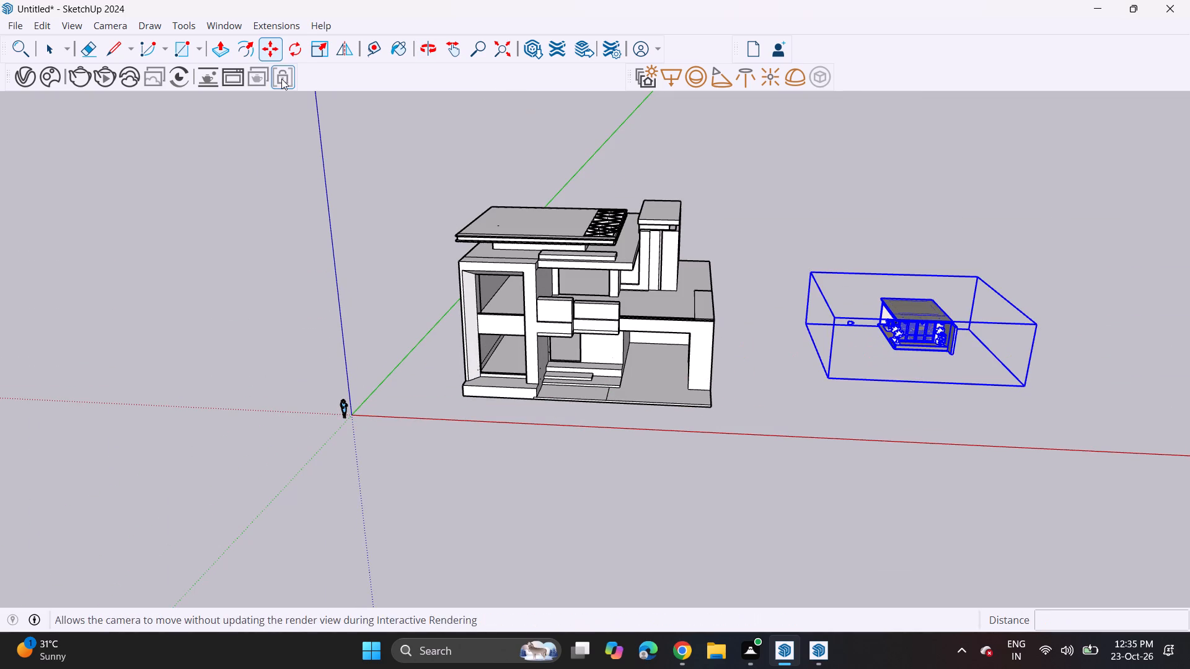
Rotate the imported bedroom model 90° in the horizontal plane.
{"action": "left_click", "coordinate": [286, 47]}
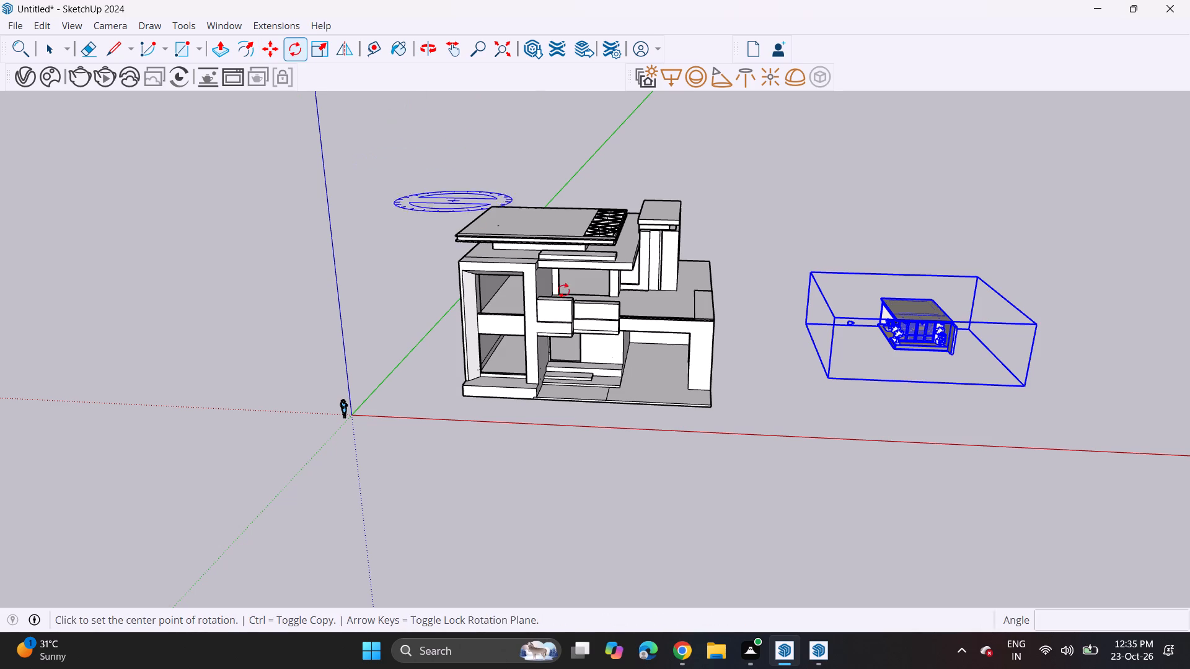
{"action": "middle_click_drag", "start_coordinate": [703, 398], "coordinate": [703, 442]}
{"action": "left_click", "coordinate": [775, 421]}
{"action": "left_click", "coordinate": [827, 419]}
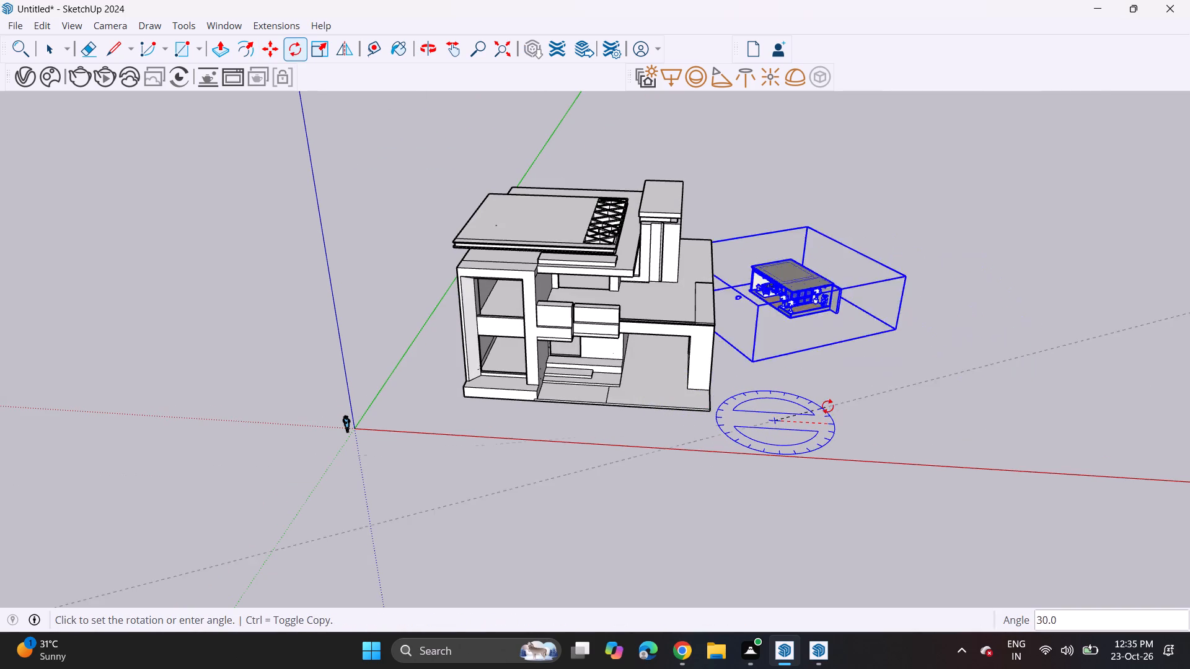
{"action": "left_click", "coordinate": [764, 382]}
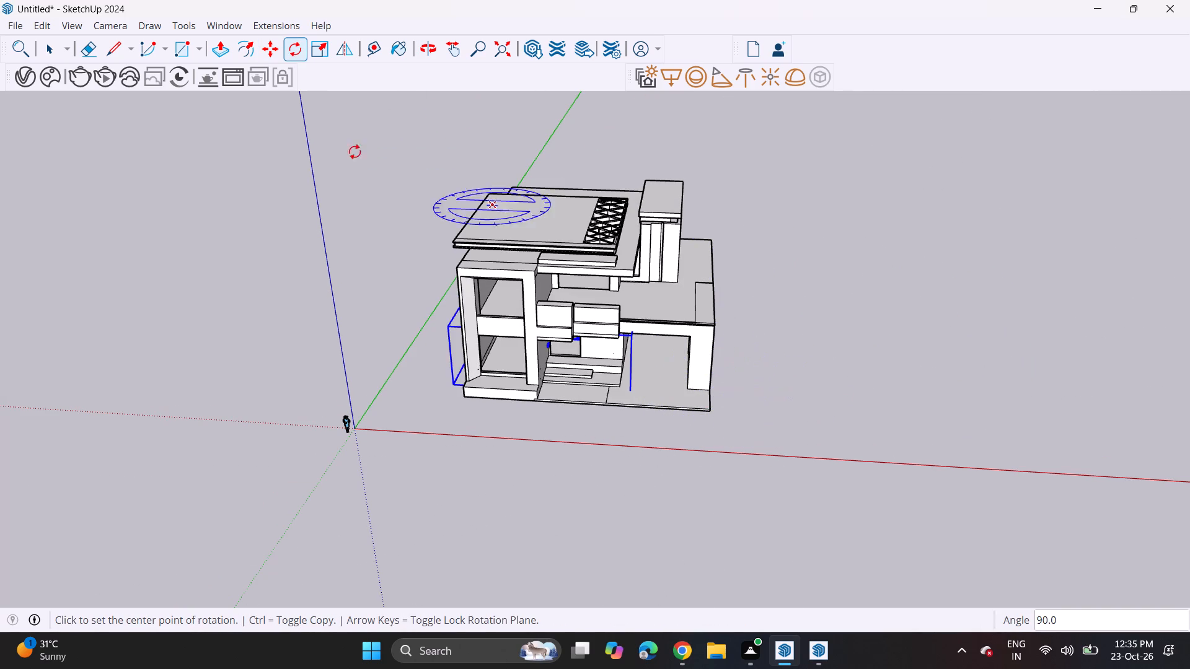
Move the rotated bedroom model back out to open ground beside the carport, clear of the house.
{"action": "left_click", "coordinate": [271, 54]}
{"action": "left_click", "coordinate": [448, 388]}
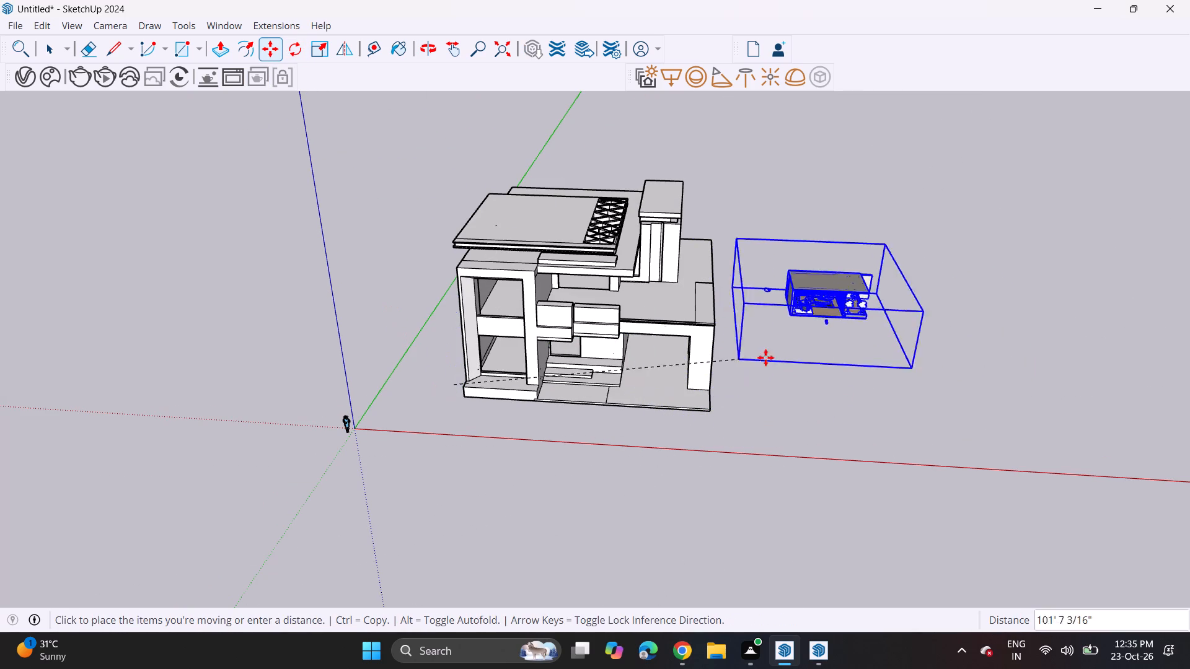
{"action": "left_click", "coordinate": [793, 391]}
Examine the imported bedroom model's open front, interior furniture and planted terrace.
{"action": "middle_click_drag", "start_coordinate": [889, 347], "coordinate": [844, 271]}
{"action": "scroll", "coordinate": [886, 344], "scroll_direction": "up", "scroll_amount": 1}
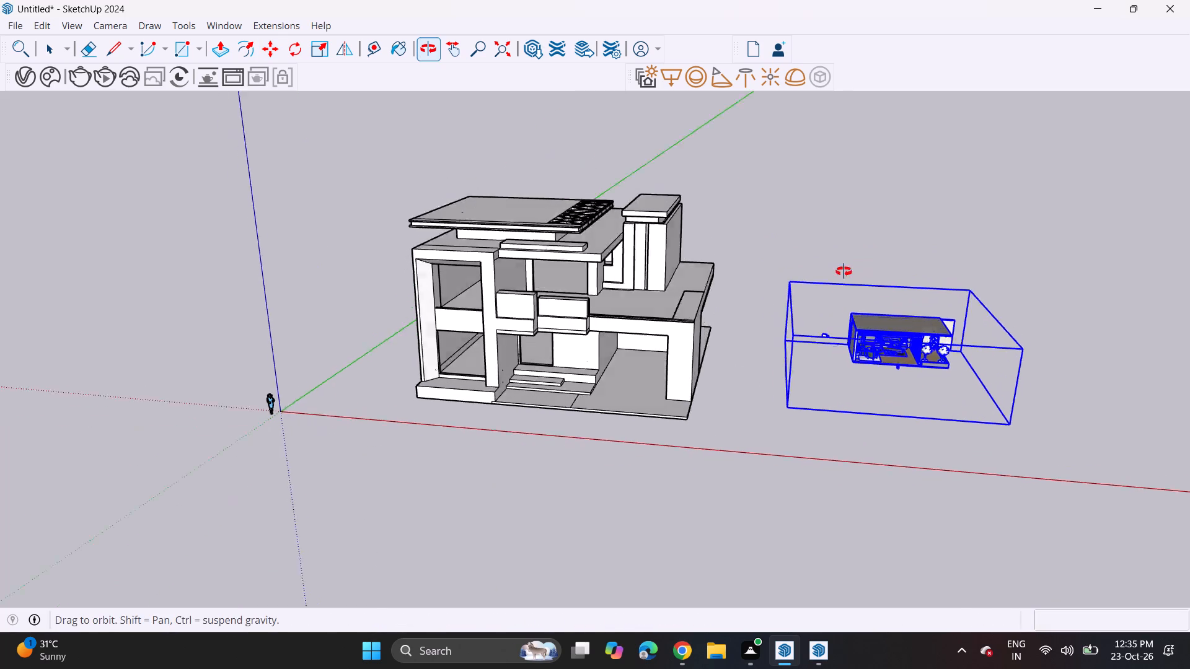
{"action": "middle_click_drag", "start_coordinate": [844, 271], "coordinate": [837, 263]}
{"action": "key", "text": "space"}
{"action": "left_click", "coordinate": [886, 248]}
{"action": "scroll", "coordinate": [933, 355], "scroll_direction": "up", "scroll_amount": 11}
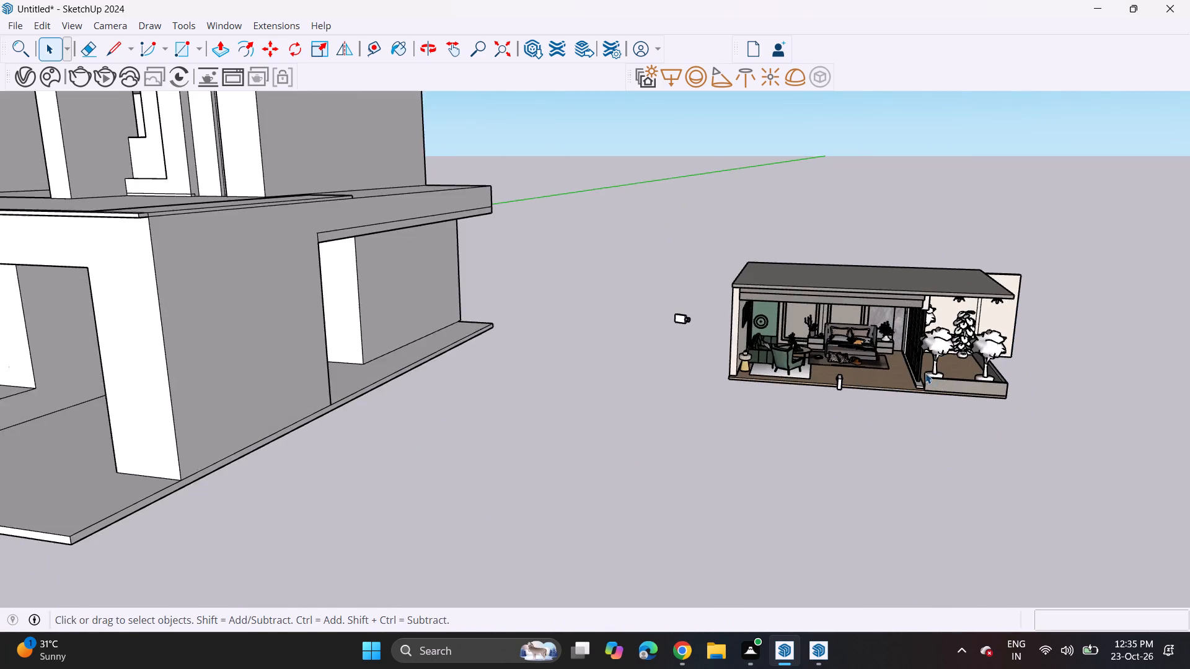
{"action": "scroll", "coordinate": [919, 368], "scroll_direction": "up", "scroll_amount": 5}
{"action": "middle_click_drag", "start_coordinate": [885, 323], "coordinate": [875, 279]}
{"action": "scroll", "coordinate": [870, 276], "scroll_direction": "up", "scroll_amount": 3}
{"action": "middle_click_drag", "start_coordinate": [867, 276], "coordinate": [899, 326]}
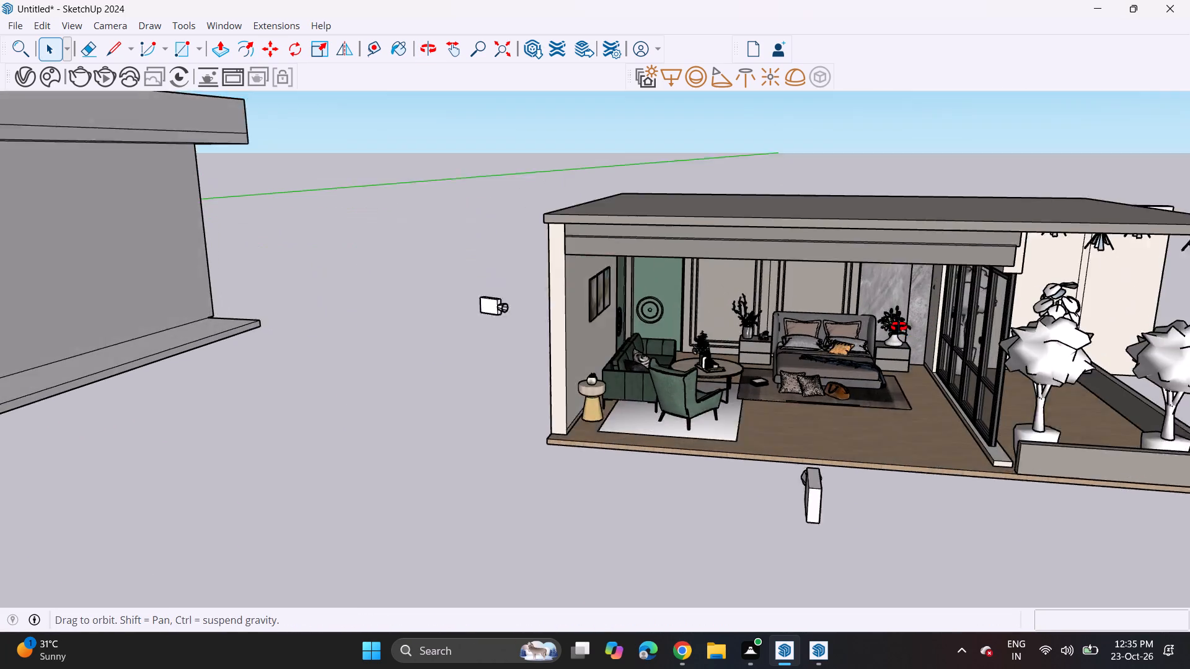
{"action": "middle_click_drag", "start_coordinate": [899, 326], "coordinate": [903, 330]}
{"action": "scroll", "coordinate": [902, 330], "scroll_direction": "up", "scroll_amount": 1}
{"action": "middle_click_drag", "start_coordinate": [902, 330], "coordinate": [873, 301], "text": "shift"}
{"action": "scroll", "coordinate": [873, 301], "scroll_direction": "up", "scroll_amount": 1}
{"action": "scroll", "coordinate": [863, 304], "scroll_direction": "down", "scroll_amount": 3}
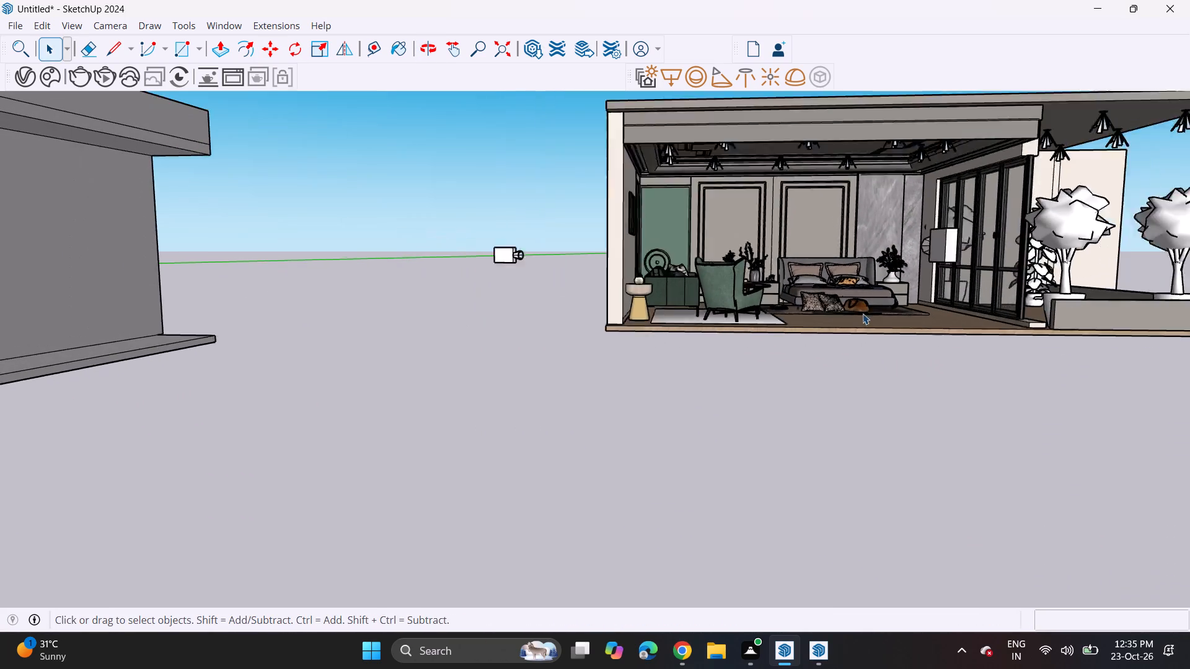
{"action": "scroll", "coordinate": [863, 313], "scroll_direction": "down", "scroll_amount": 2}
{"action": "middle_click_drag", "start_coordinate": [902, 294], "coordinate": [896, 338]}
{"action": "scroll", "coordinate": [900, 365], "scroll_direction": "up", "scroll_amount": 1}
Explode the imported bedroom component into its separate parts.
{"action": "left_click", "coordinate": [900, 486]}
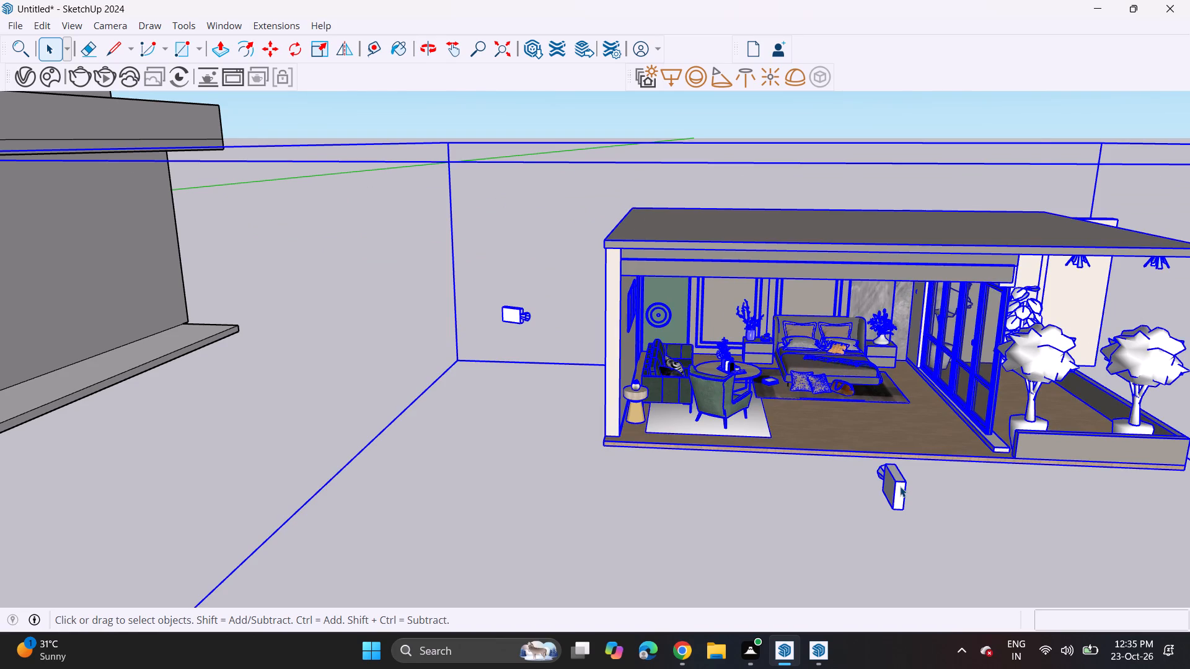
{"action": "right_click", "coordinate": [880, 411]}
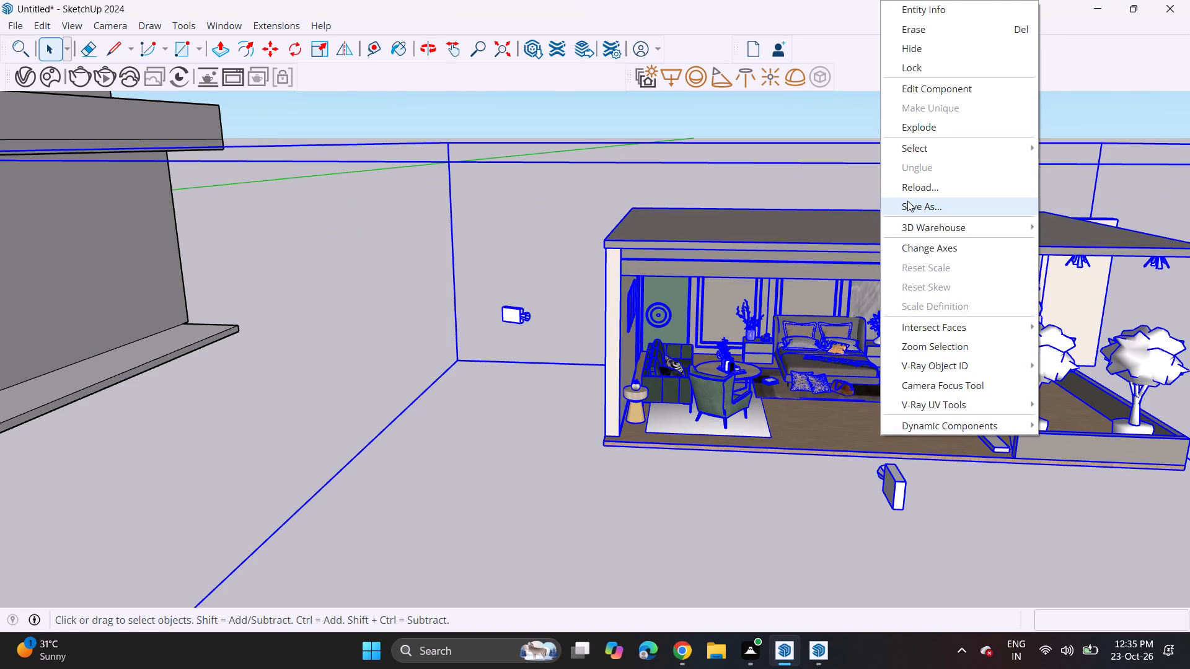
{"action": "left_click", "coordinate": [931, 126]}
Move the transparent pane from across the bedroom's open front to the empty ground beyond its terrace end.
{"action": "left_click", "coordinate": [773, 354]}
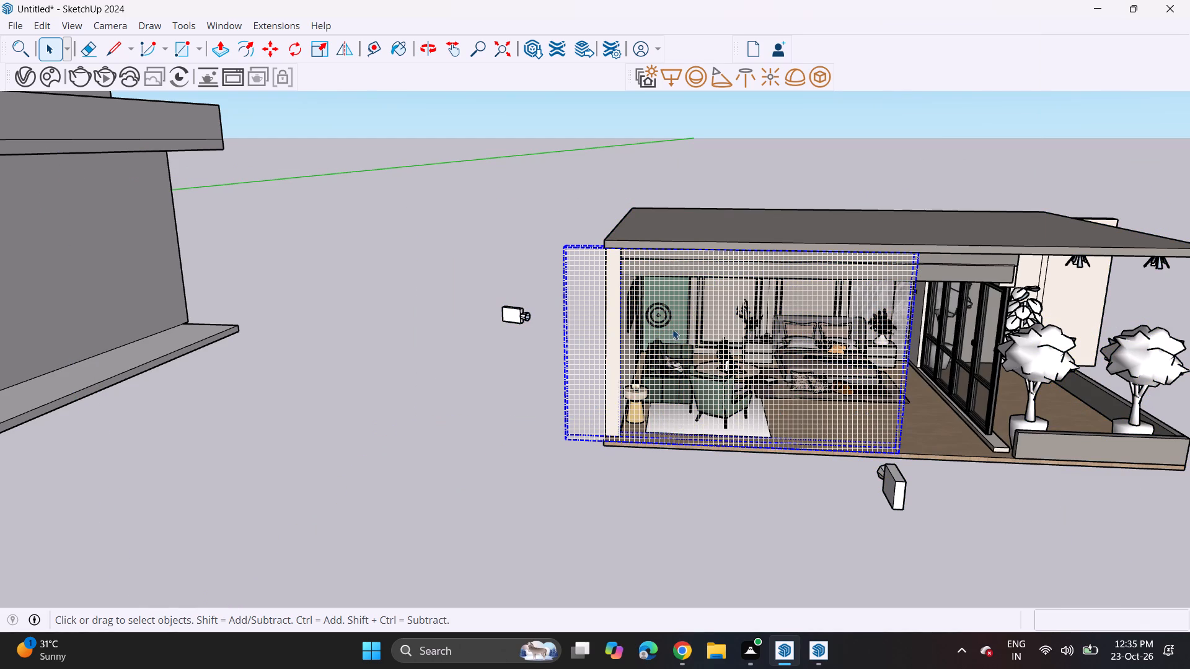
{"action": "key", "text": "m"}
{"action": "left_click", "coordinate": [685, 347]}
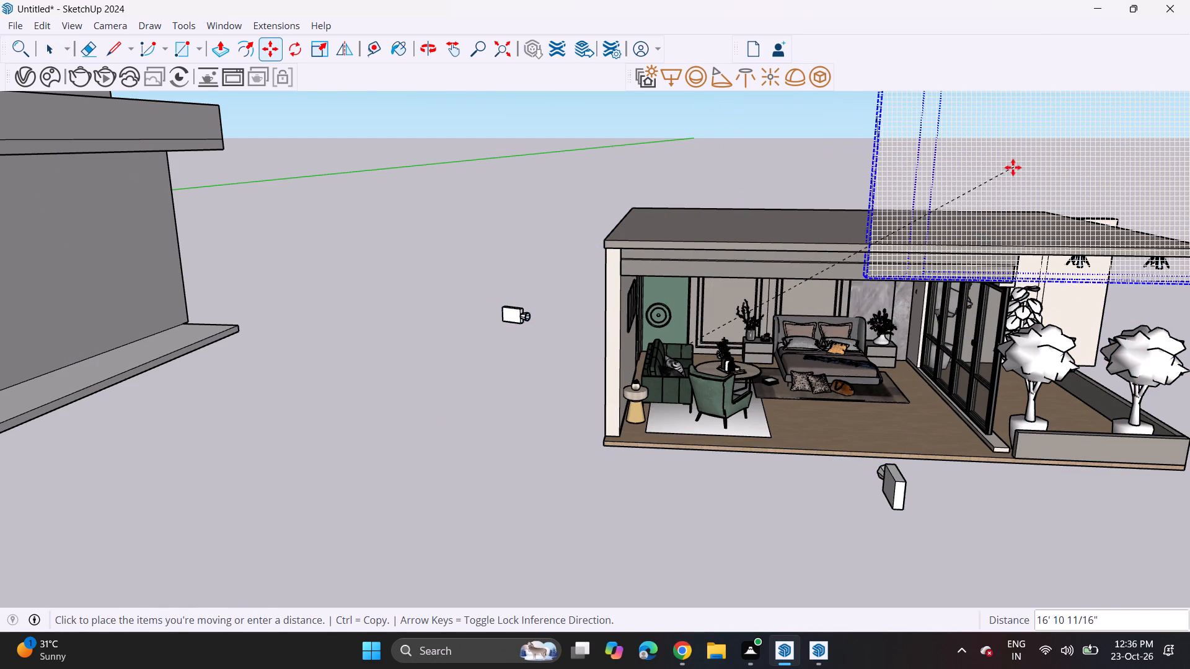
{"action": "scroll", "coordinate": [904, 247], "scroll_direction": "down", "scroll_amount": 6}
{"action": "middle_click_drag", "start_coordinate": [893, 264], "coordinate": [478, 339]}
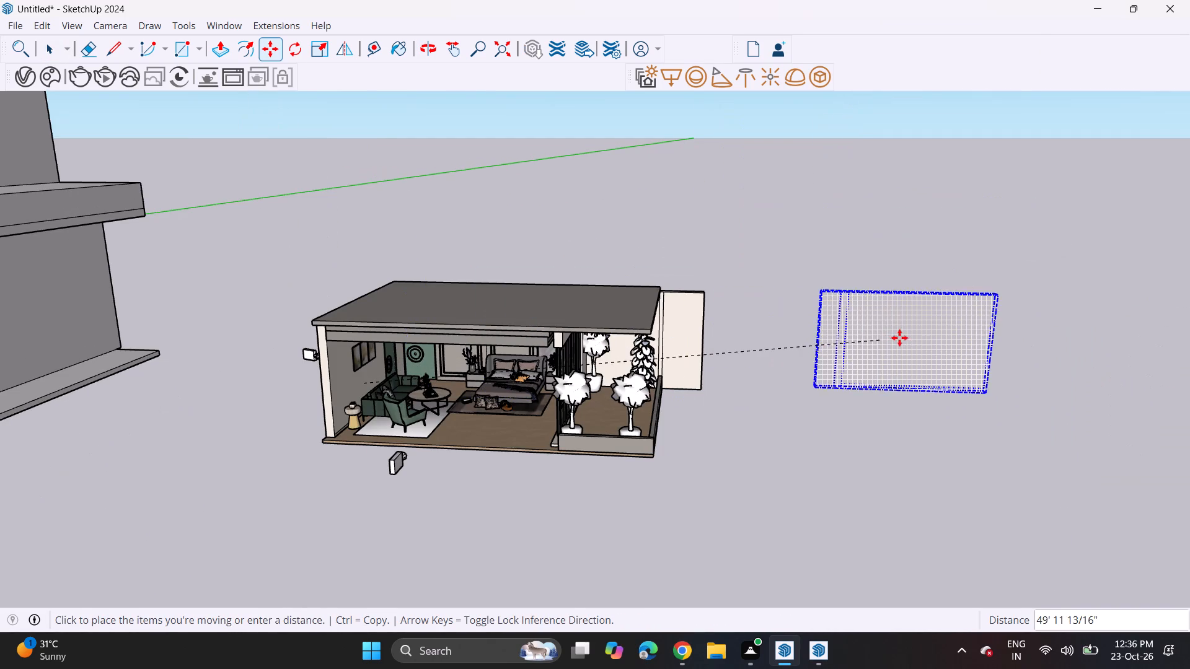
{"action": "left_click", "coordinate": [925, 338]}
{"action": "key", "text": "space"}
{"action": "left_click", "coordinate": [721, 410]}
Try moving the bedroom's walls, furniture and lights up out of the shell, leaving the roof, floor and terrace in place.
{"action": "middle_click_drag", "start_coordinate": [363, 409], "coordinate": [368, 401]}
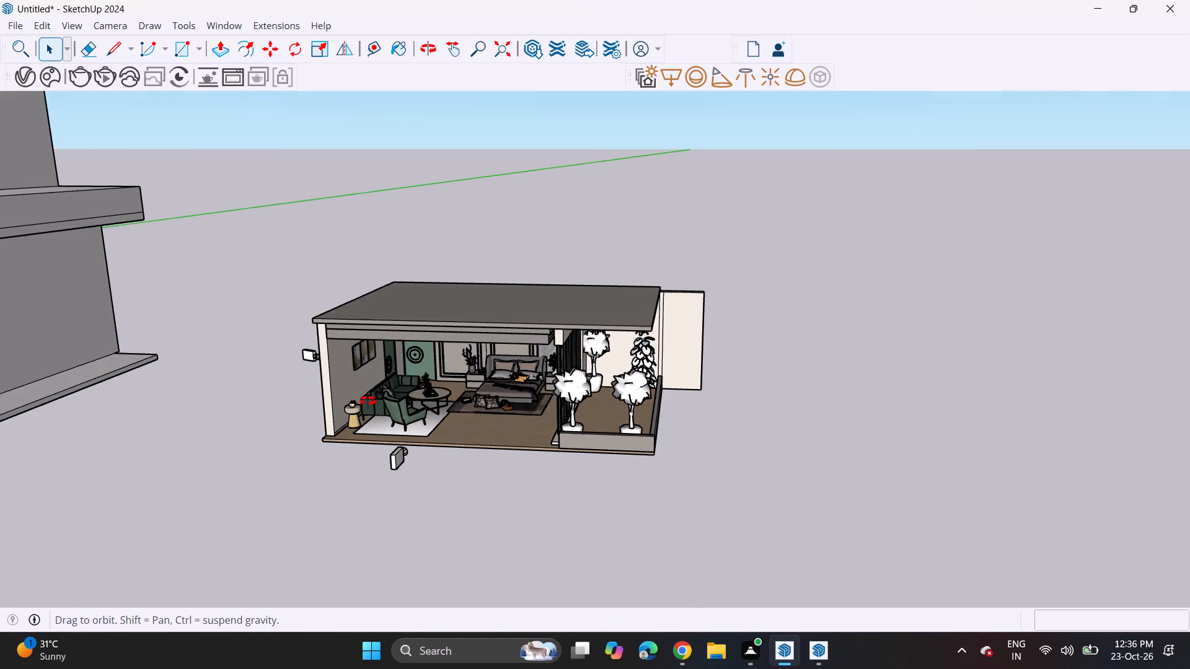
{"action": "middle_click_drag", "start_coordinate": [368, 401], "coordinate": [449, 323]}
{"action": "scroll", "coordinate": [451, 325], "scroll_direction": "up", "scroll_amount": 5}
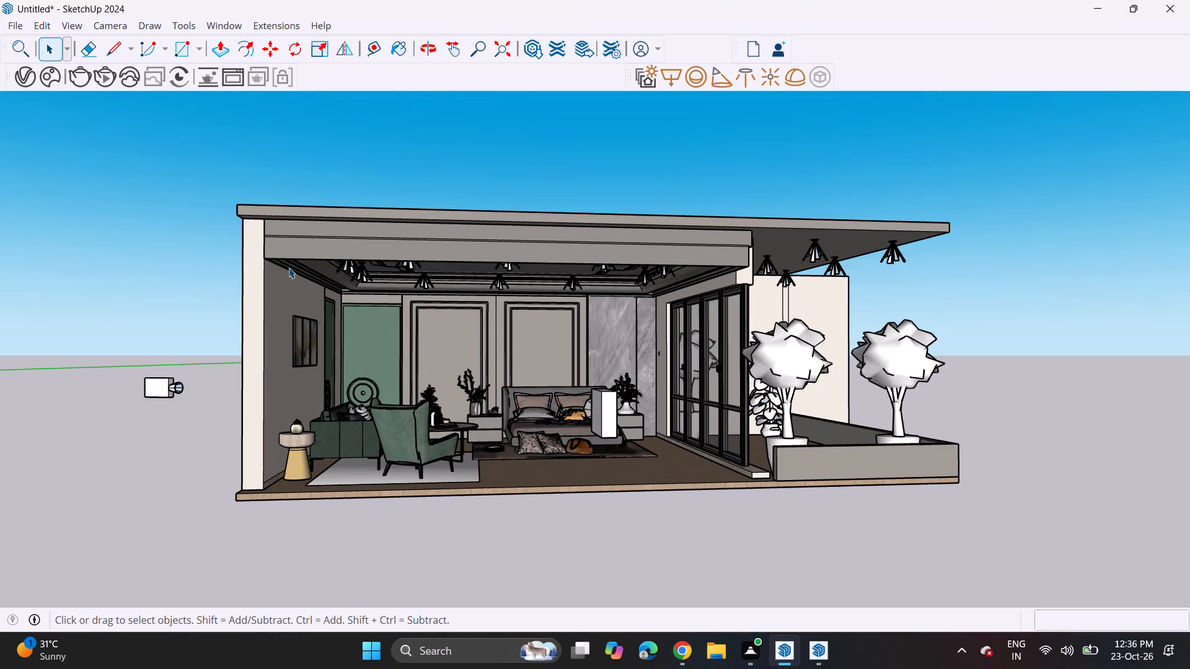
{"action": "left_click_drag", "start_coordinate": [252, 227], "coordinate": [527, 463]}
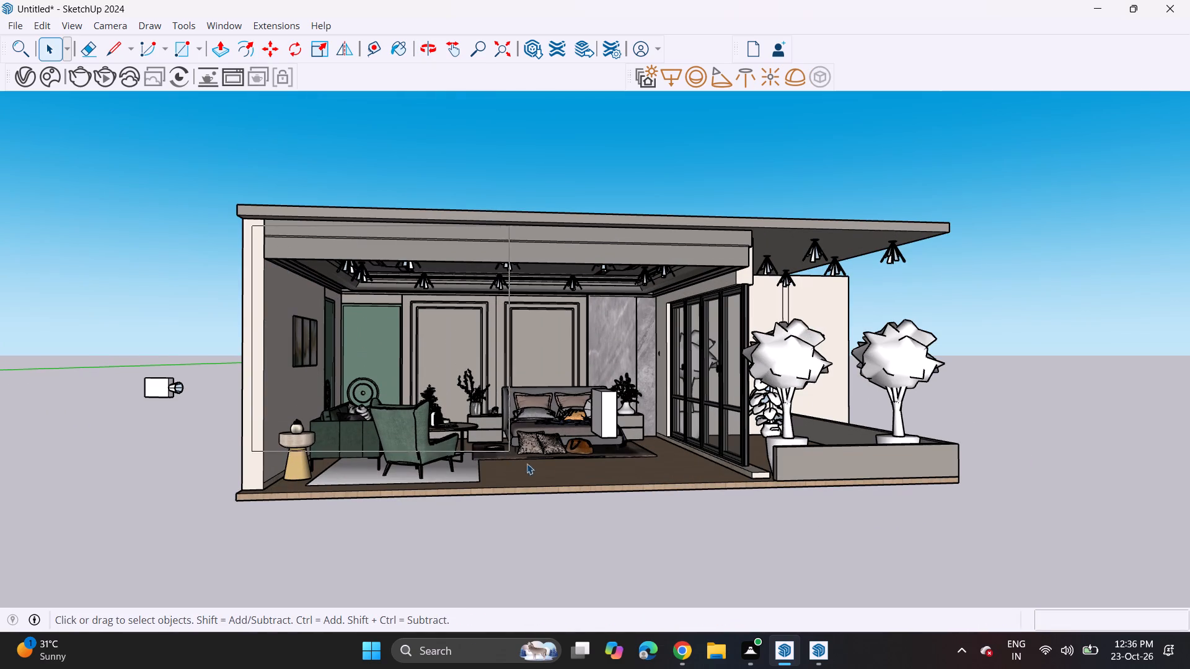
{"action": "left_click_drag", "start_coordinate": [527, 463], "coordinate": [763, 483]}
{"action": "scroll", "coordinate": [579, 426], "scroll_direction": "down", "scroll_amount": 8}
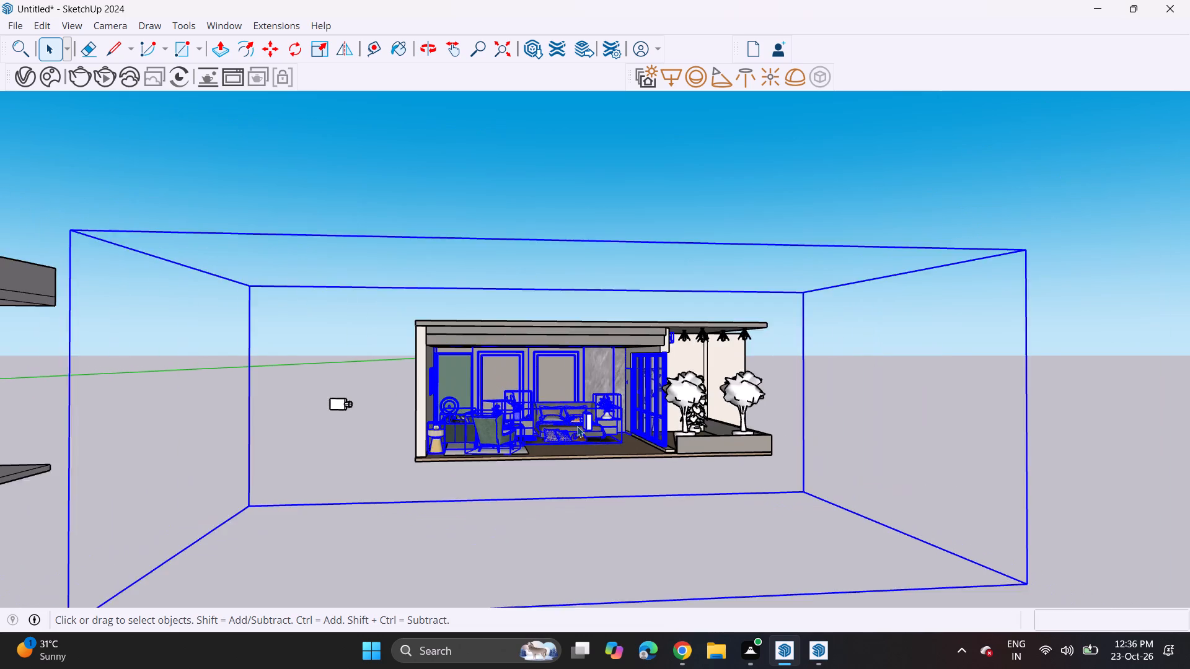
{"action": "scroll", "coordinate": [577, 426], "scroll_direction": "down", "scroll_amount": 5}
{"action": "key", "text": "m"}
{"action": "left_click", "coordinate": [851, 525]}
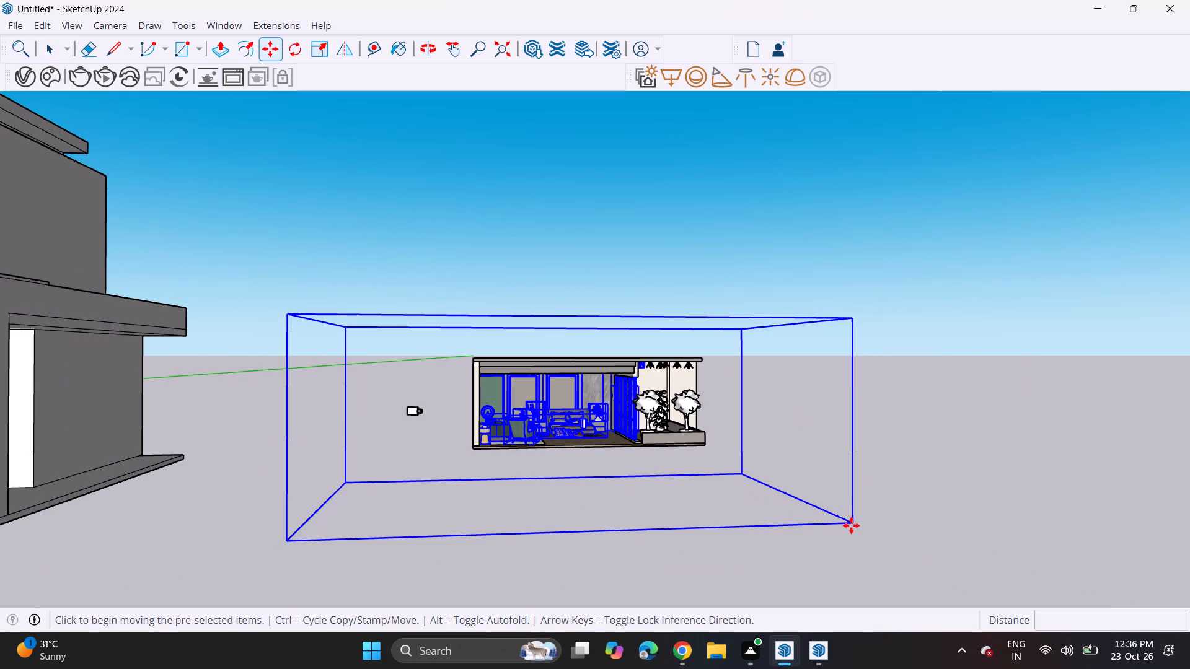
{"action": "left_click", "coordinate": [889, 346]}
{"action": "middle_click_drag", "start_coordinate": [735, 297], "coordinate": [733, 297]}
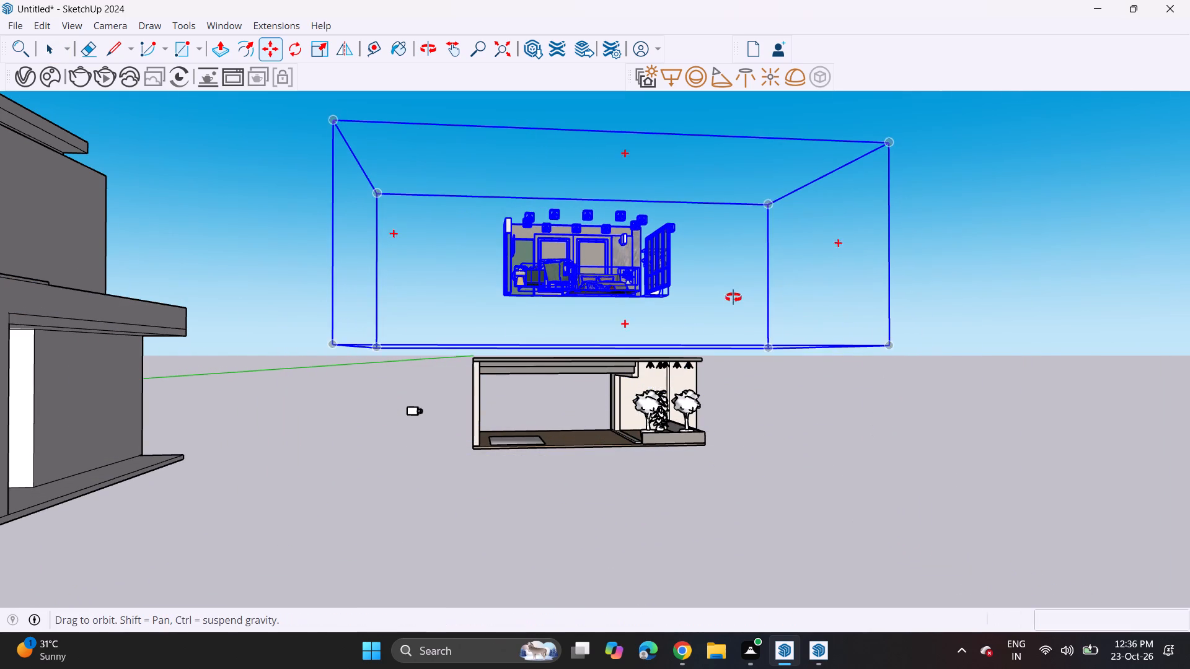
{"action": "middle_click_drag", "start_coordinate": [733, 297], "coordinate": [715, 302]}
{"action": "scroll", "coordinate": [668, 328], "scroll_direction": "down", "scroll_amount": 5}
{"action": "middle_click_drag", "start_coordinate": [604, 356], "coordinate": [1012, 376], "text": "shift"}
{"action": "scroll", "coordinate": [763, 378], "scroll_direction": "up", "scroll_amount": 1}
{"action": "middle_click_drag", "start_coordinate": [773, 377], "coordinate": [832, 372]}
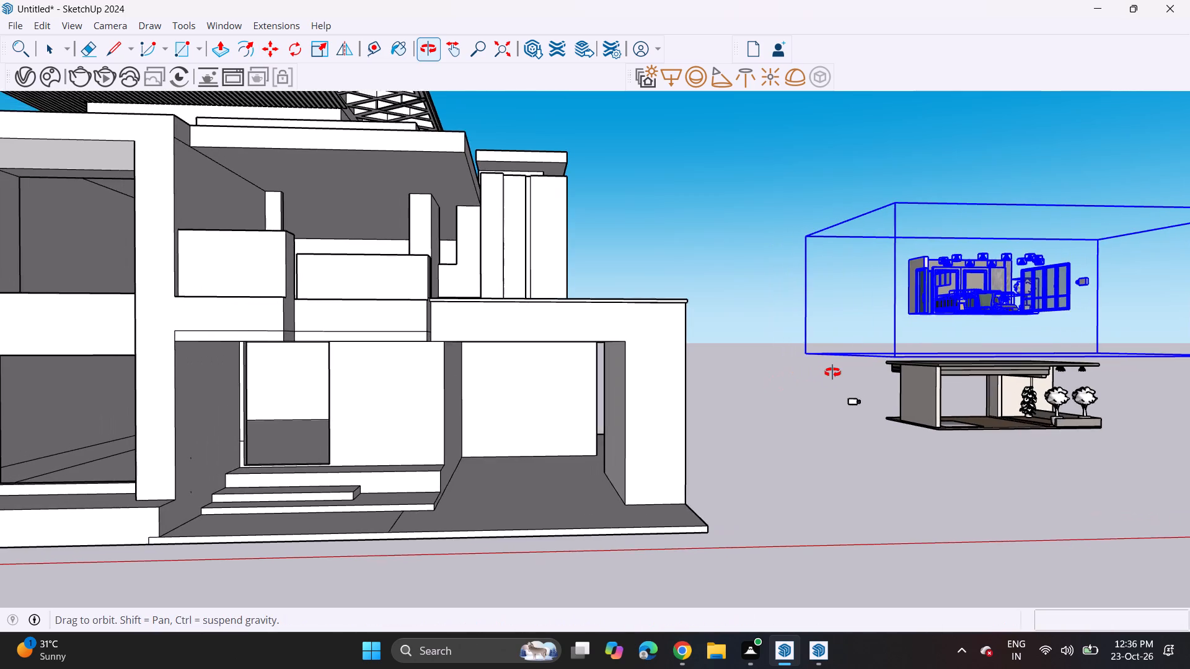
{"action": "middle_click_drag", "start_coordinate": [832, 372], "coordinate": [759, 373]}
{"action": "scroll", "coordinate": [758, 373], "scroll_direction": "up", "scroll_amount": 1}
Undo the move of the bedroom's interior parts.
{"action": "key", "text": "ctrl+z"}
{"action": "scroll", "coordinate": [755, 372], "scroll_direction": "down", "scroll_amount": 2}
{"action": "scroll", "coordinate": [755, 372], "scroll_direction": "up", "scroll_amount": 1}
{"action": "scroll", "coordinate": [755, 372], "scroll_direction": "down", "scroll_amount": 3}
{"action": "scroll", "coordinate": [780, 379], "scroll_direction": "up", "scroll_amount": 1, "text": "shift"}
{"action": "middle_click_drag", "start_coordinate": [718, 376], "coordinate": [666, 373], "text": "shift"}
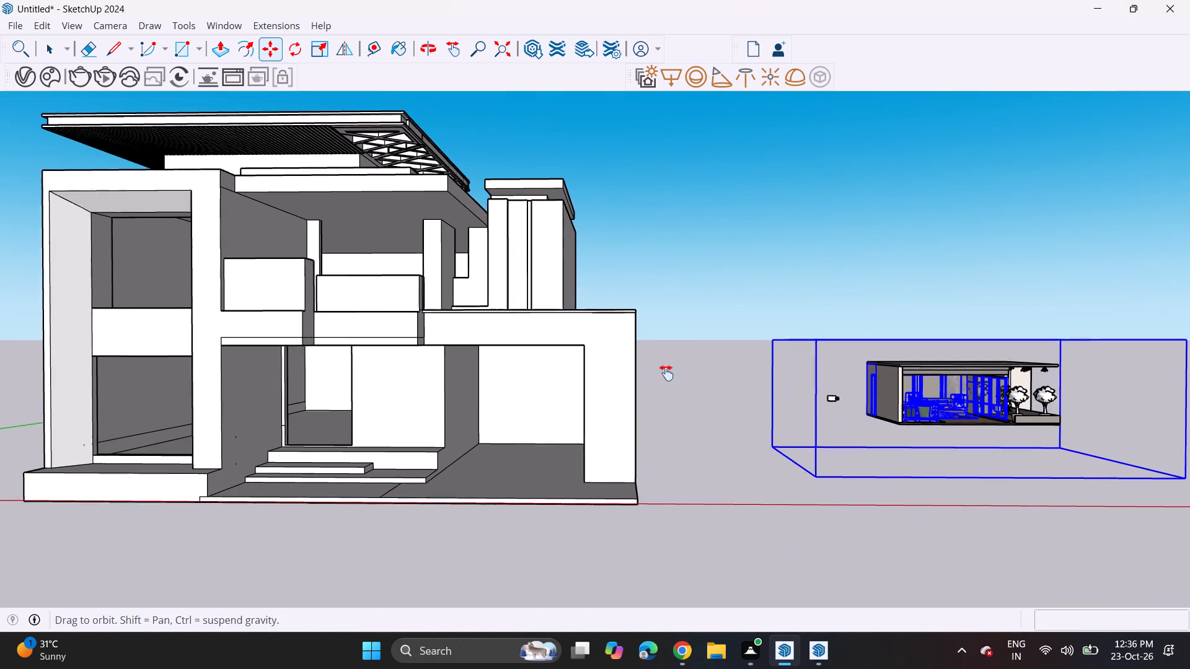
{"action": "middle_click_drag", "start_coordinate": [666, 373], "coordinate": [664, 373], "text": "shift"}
Delete the two small camera-like boxes floating outside the bedroom's front and side.
{"action": "key", "text": "space"}
{"action": "left_click", "coordinate": [818, 315]}
{"action": "left_click", "coordinate": [881, 380]}
{"action": "middle_click_drag", "start_coordinate": [908, 394], "coordinate": [679, 391], "text": "shift"}
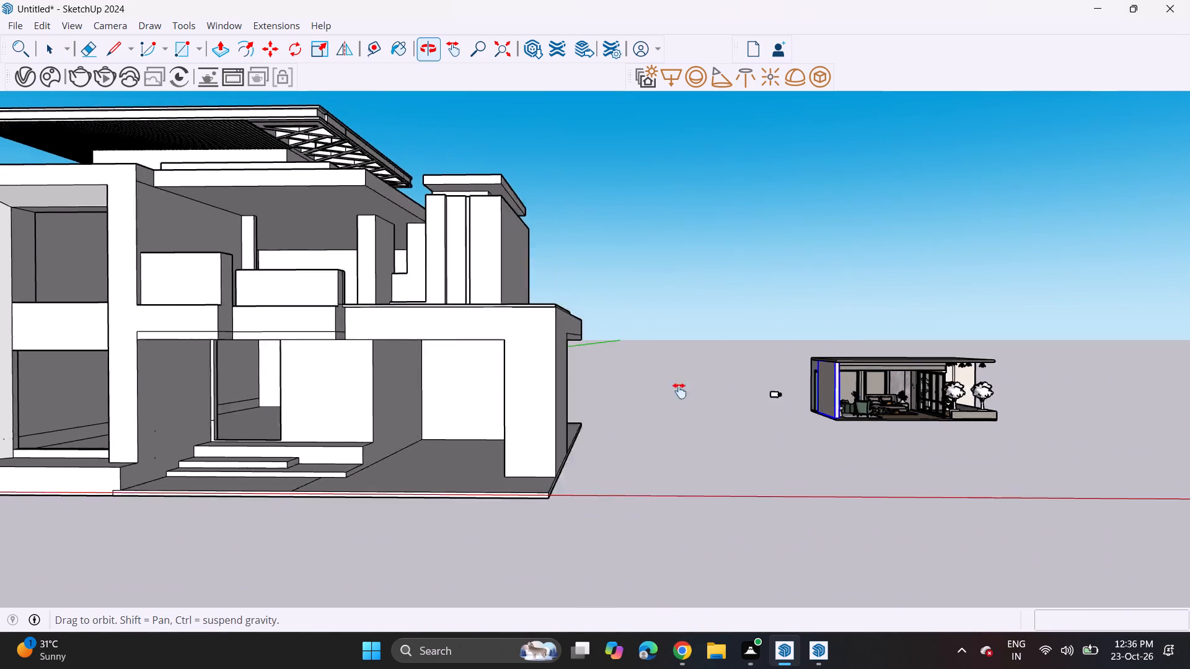
{"action": "middle_click_drag", "start_coordinate": [679, 391], "coordinate": [622, 391], "text": "shift"}
{"action": "scroll", "coordinate": [614, 378], "scroll_direction": "up", "scroll_amount": 1}
{"action": "left_click_drag", "start_coordinate": [570, 301], "coordinate": [591, 397]}
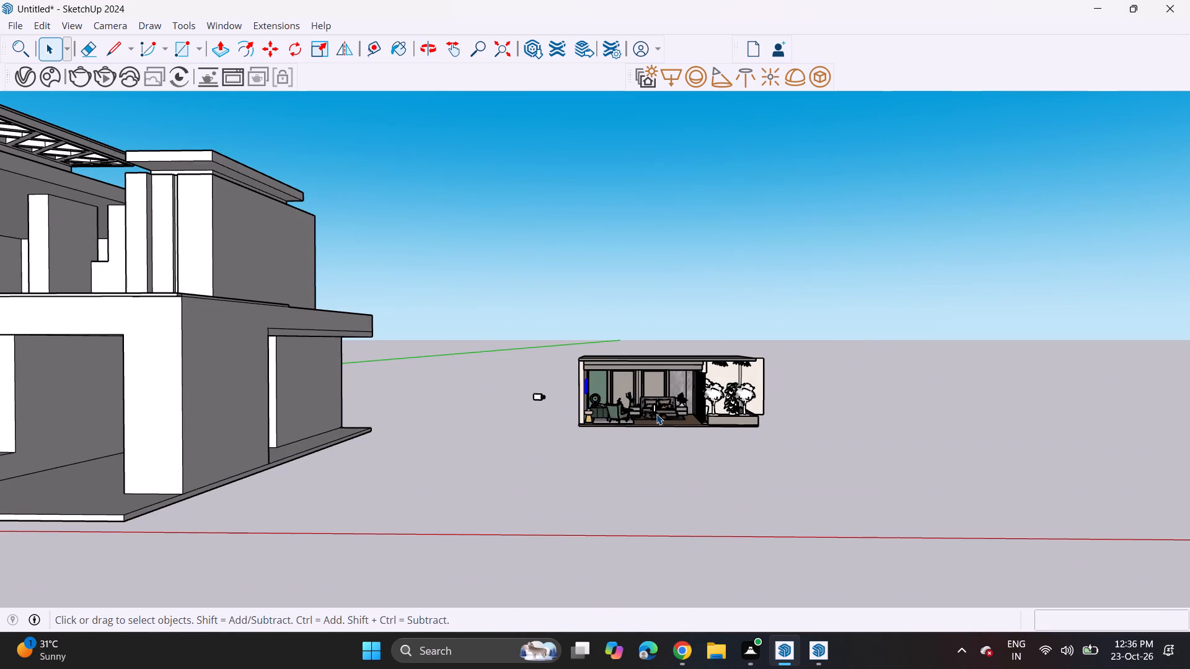
{"action": "left_click", "coordinate": [656, 414]}
{"action": "key", "text": "Delete"}
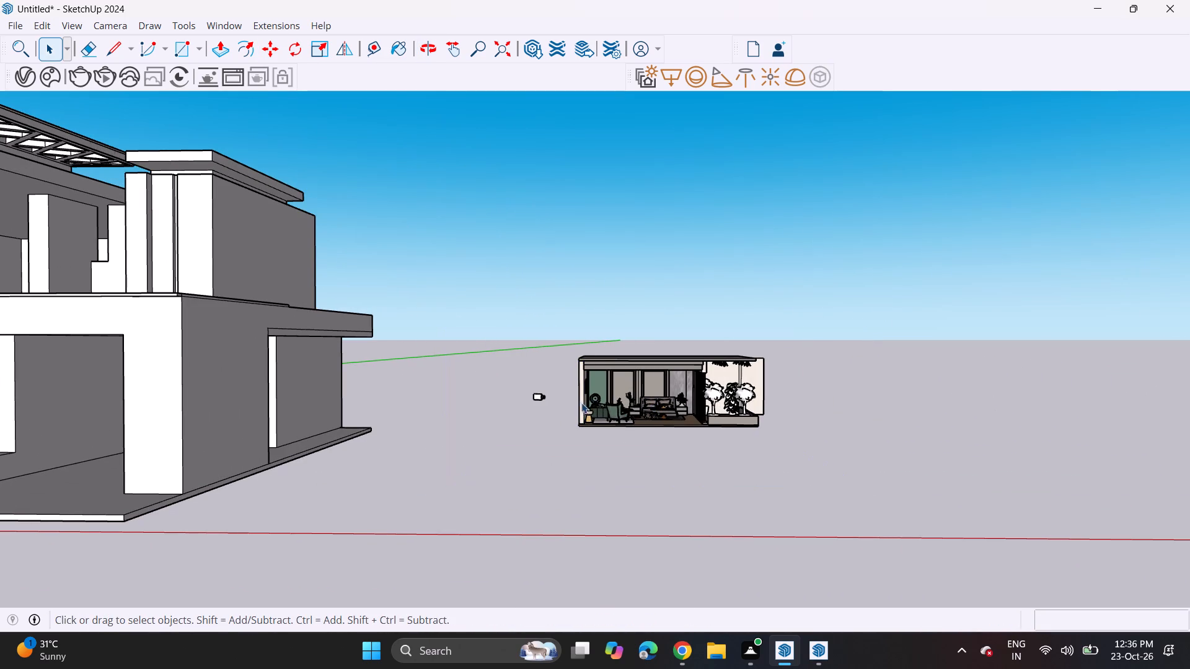
{"action": "left_click", "coordinate": [541, 398]}
{"action": "key", "text": "Delete"}
Delete the two trees and two potted plants from the bedroom's terrace.
{"action": "left_click", "coordinate": [754, 391]}
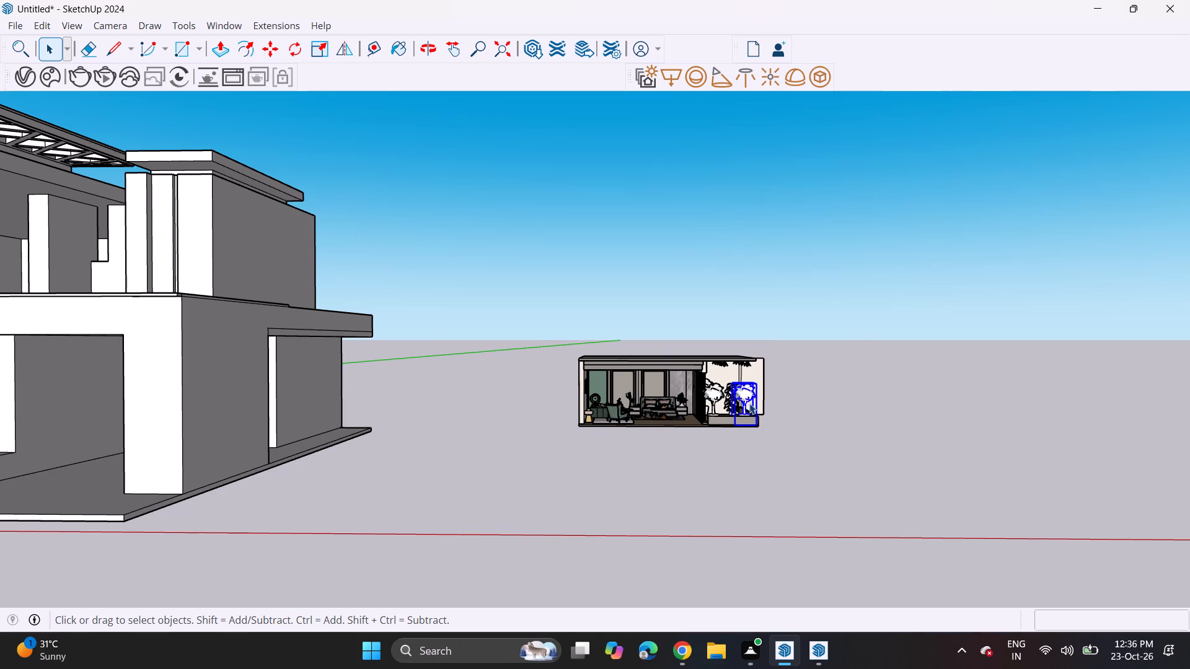
{"action": "key", "text": "Delete"}
{"action": "scroll", "coordinate": [725, 402], "scroll_direction": "up", "scroll_amount": 8}
{"action": "left_click", "coordinate": [708, 392]}
{"action": "key", "text": "Delete"}
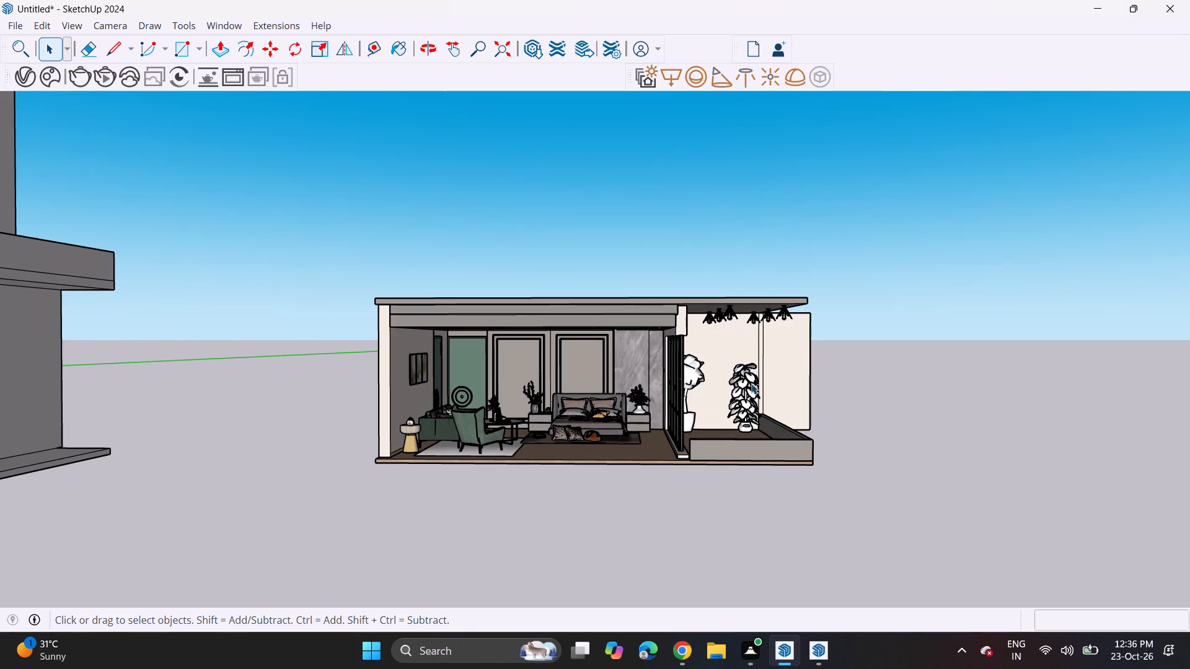
{"action": "left_click", "coordinate": [754, 392]}
{"action": "key", "text": "Delete"}
{"action": "left_click", "coordinate": [685, 374]}
{"action": "key", "text": "Delete"}
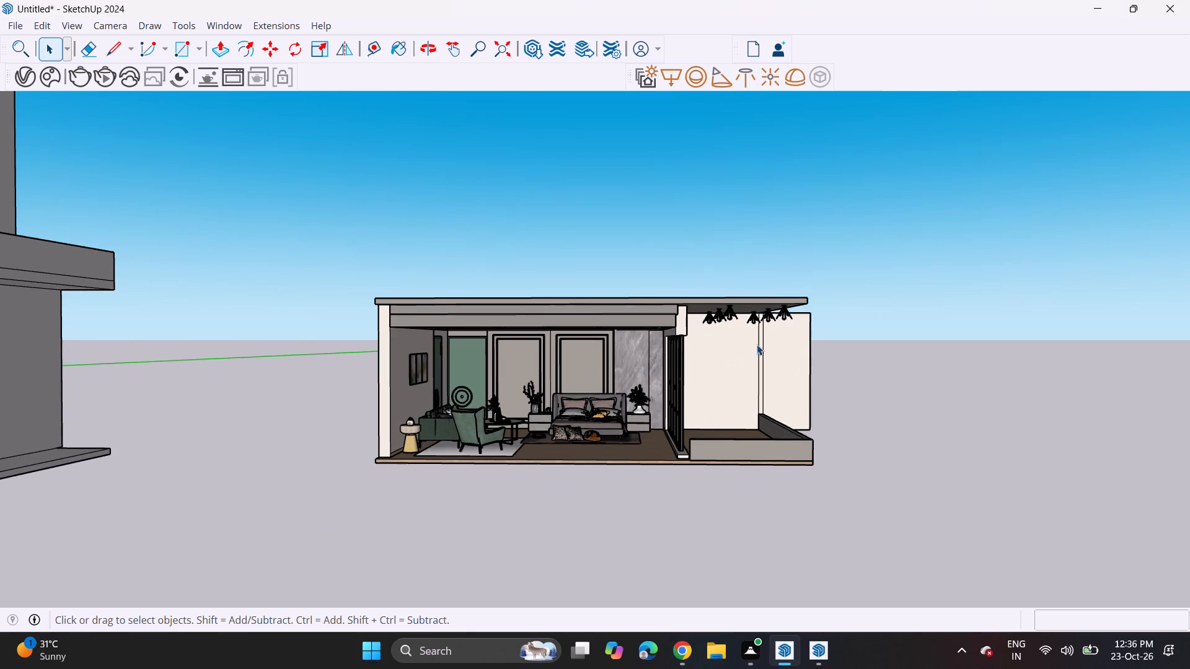
Delete the cream walls behind the bedroom's terrace.
{"action": "left_click", "coordinate": [757, 344]}
{"action": "key", "text": "Delete"}
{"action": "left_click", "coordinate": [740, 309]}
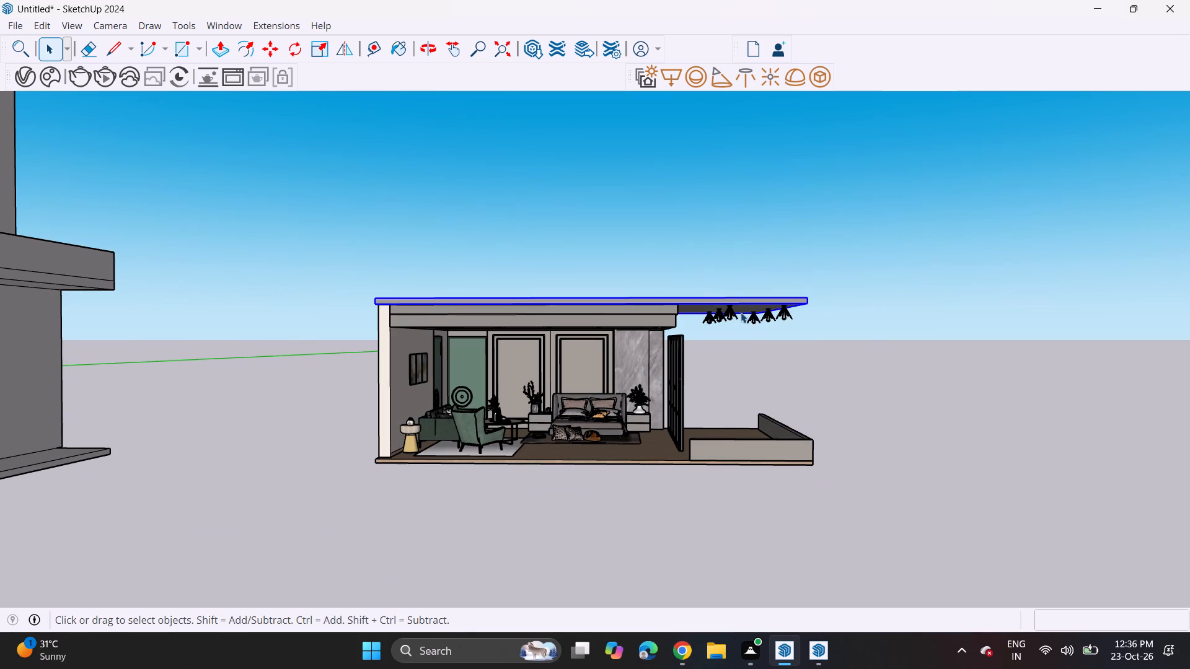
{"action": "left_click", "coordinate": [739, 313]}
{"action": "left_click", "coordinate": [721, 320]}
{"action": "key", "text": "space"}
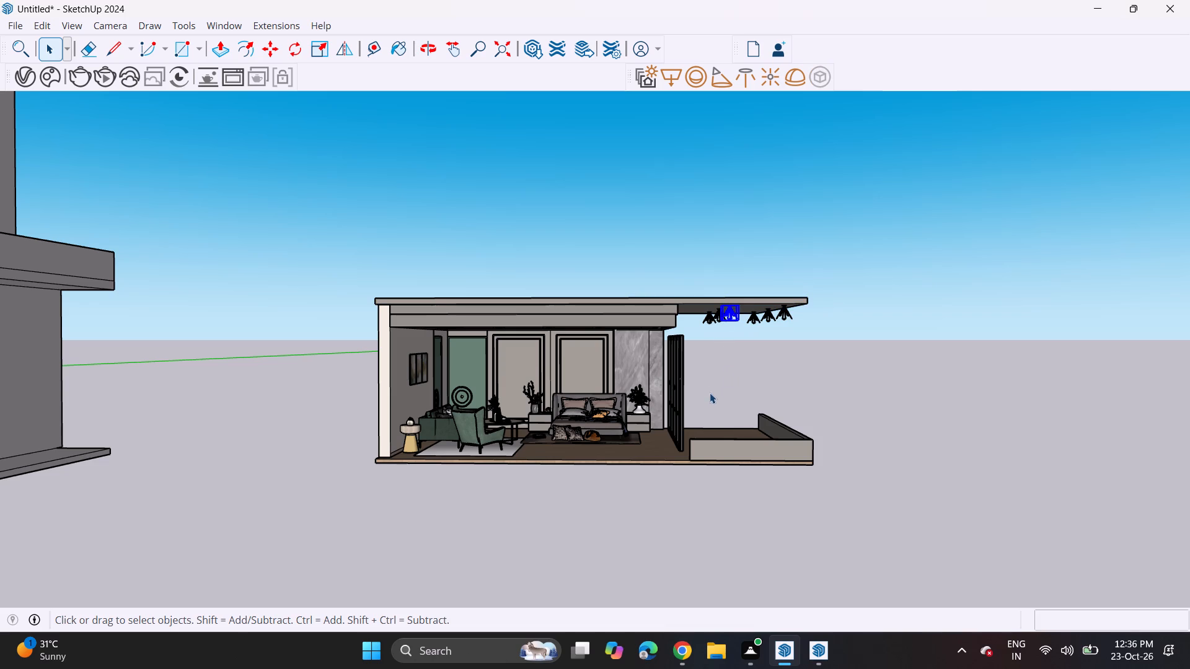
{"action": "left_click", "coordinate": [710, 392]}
Make the entire remaining bedroom model, including its roof, furniture, lights and terrace, into one group.
{"action": "left_click_drag", "start_coordinate": [294, 253], "coordinate": [884, 507]}
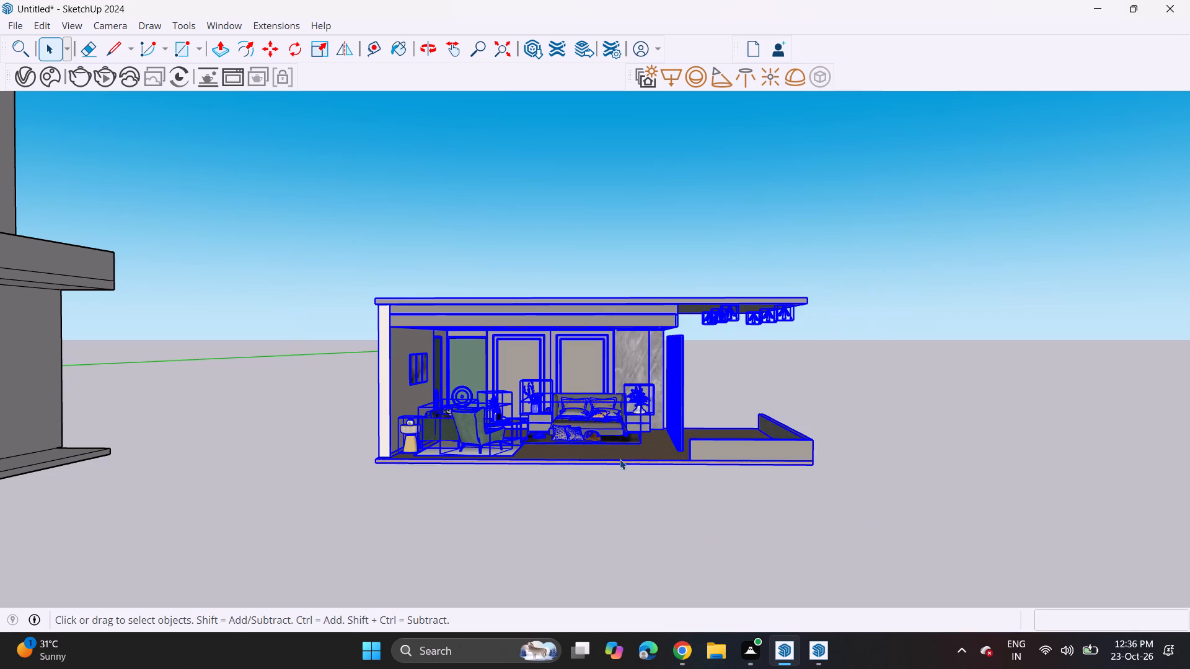
{"action": "right_click", "coordinate": [615, 435]}
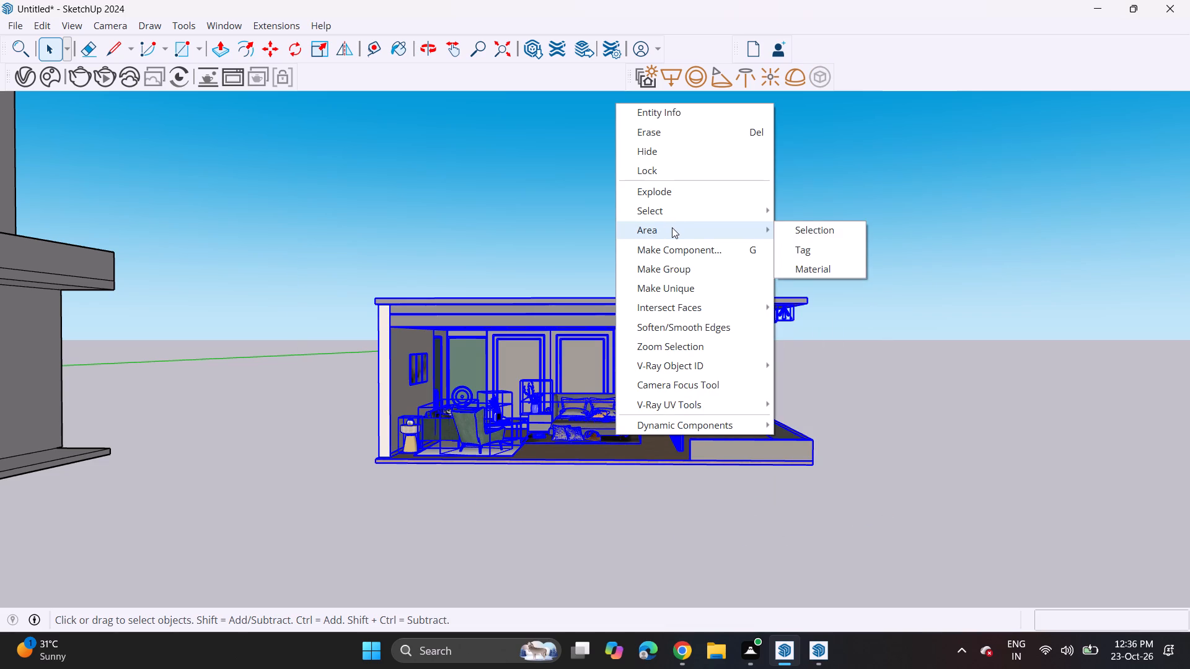
{"action": "left_click", "coordinate": [680, 268]}
Move the bedroom group by its front floor corner into the house's ground-floor front room beside the entrance steps.
{"action": "scroll", "coordinate": [574, 378], "scroll_direction": "down", "scroll_amount": 11}
{"action": "middle_click_drag", "start_coordinate": [483, 435], "coordinate": [544, 437], "text": "shift"}
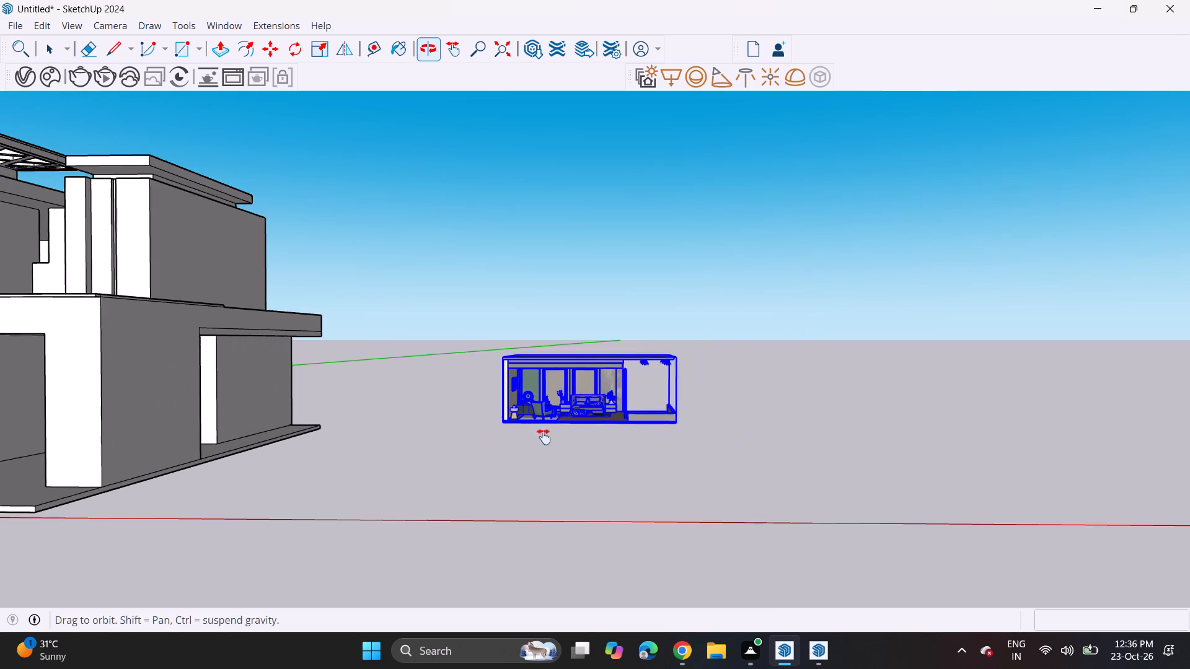
{"action": "middle_click_drag", "start_coordinate": [544, 437], "coordinate": [873, 434], "text": "shift"}
{"action": "scroll", "coordinate": [808, 423], "scroll_direction": "down", "scroll_amount": 4}
{"action": "middle_click_drag", "start_coordinate": [685, 458], "coordinate": [752, 463]}
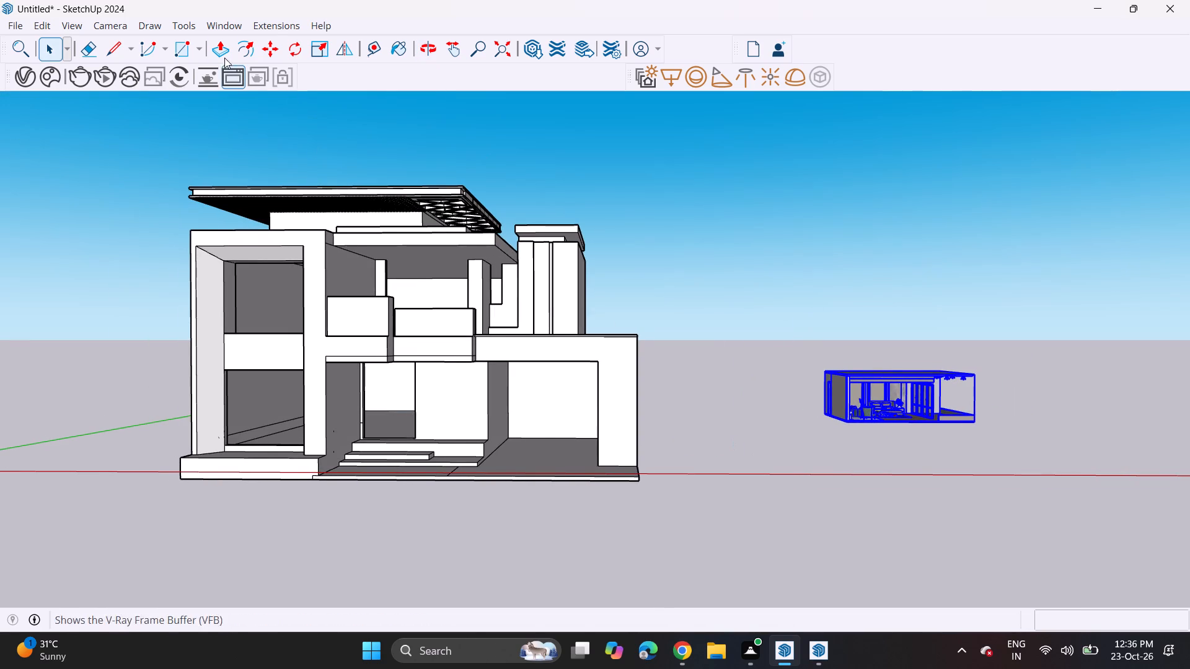
{"action": "left_click", "coordinate": [270, 55]}
{"action": "left_click", "coordinate": [849, 425]}
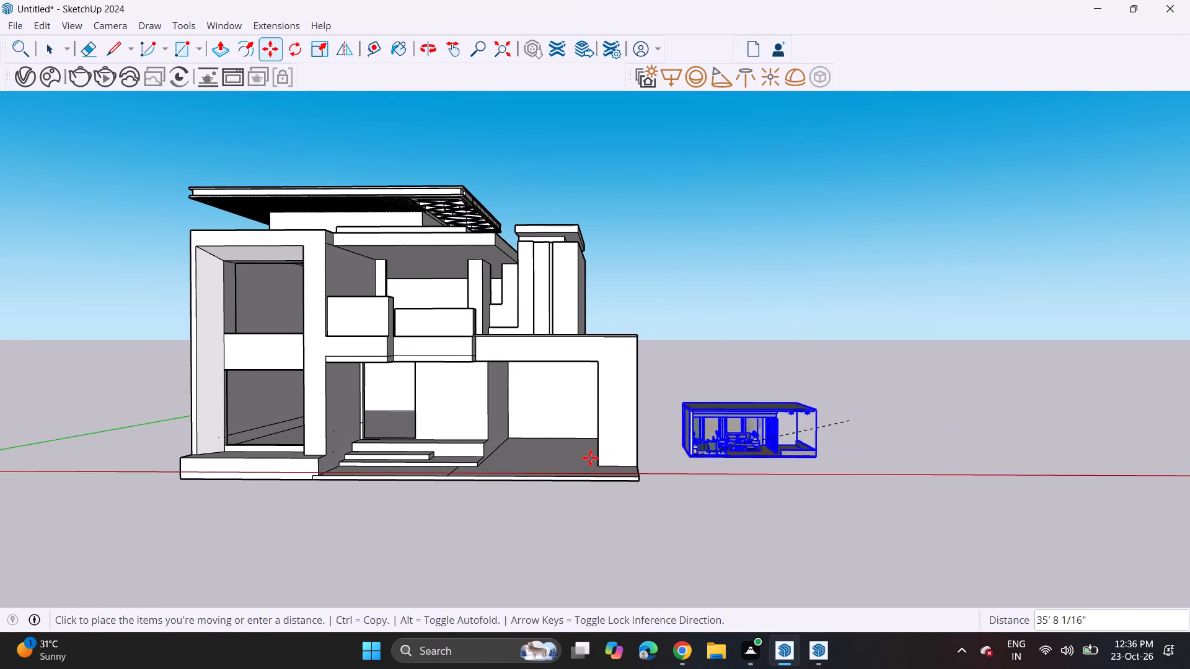
{"action": "scroll", "coordinate": [348, 413], "scroll_direction": "up", "scroll_amount": 1}
{"action": "middle_click_drag", "start_coordinate": [348, 413], "coordinate": [440, 424]}
{"action": "scroll", "coordinate": [316, 424], "scroll_direction": "up", "scroll_amount": 4}
{"action": "scroll", "coordinate": [250, 438], "scroll_direction": "up", "scroll_amount": 4}
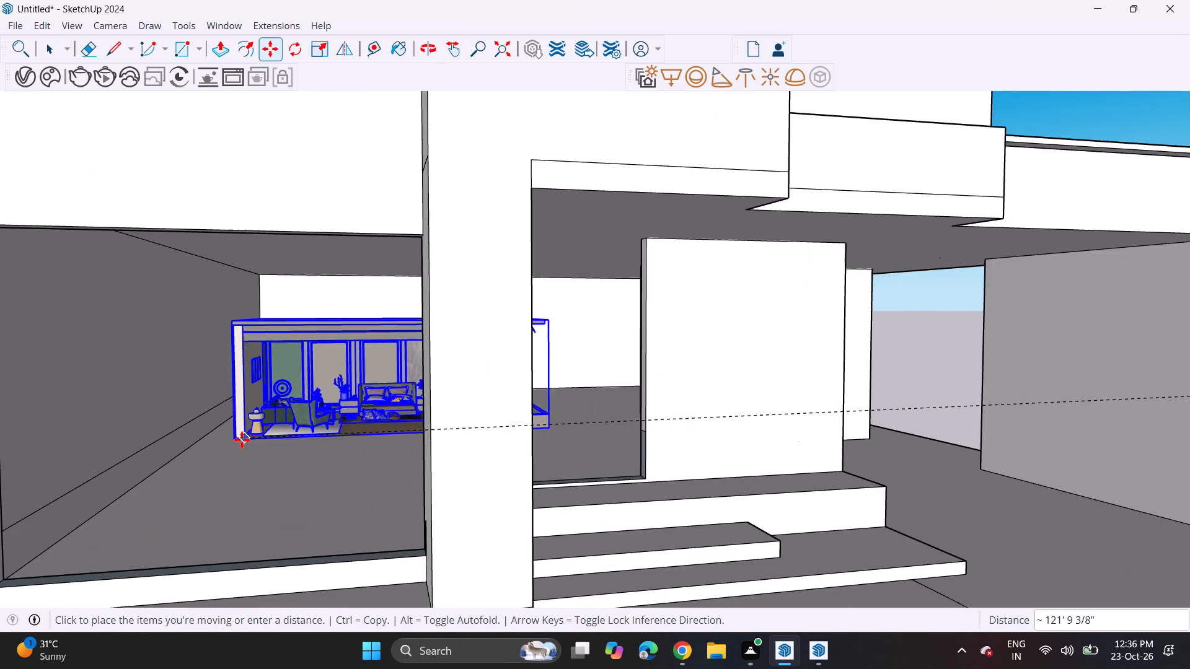
{"action": "scroll", "coordinate": [229, 444], "scroll_direction": "up", "scroll_amount": 5}
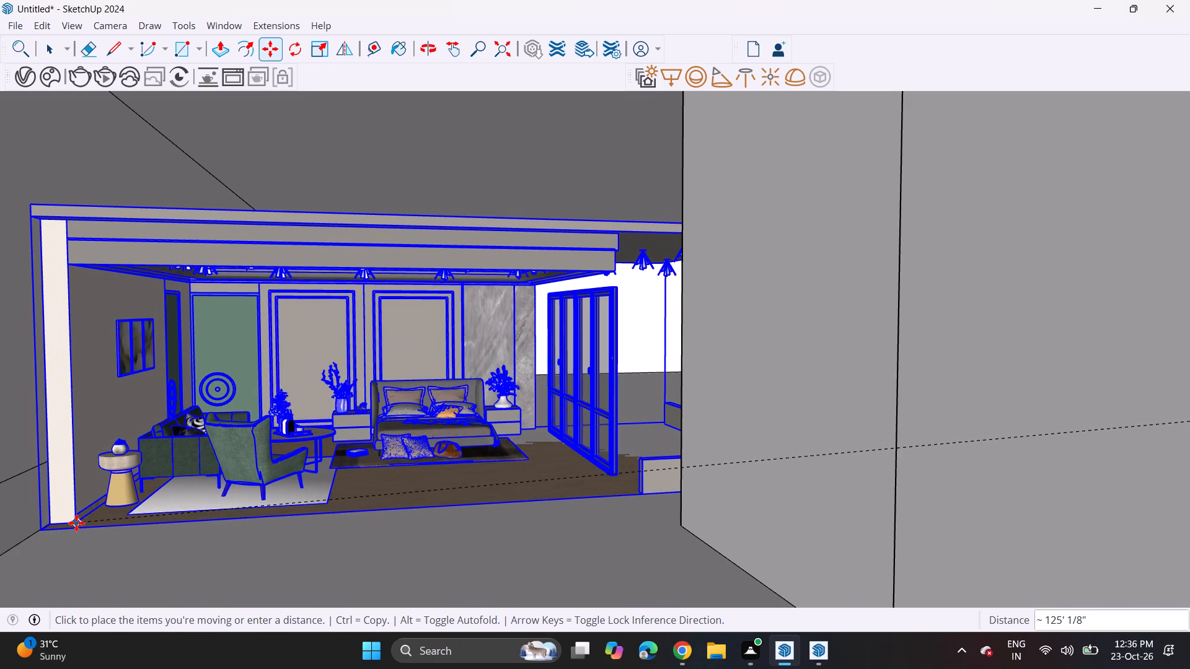
{"action": "left_click", "coordinate": [76, 523]}
Scale the bedroom group upward along the blue axis to nearly fill the ground-floor room's height.
{"action": "scroll", "coordinate": [192, 488], "scroll_direction": "down", "scroll_amount": 6}
{"action": "scroll", "coordinate": [196, 492], "scroll_direction": "up", "scroll_amount": 1}
{"action": "middle_click_drag", "start_coordinate": [227, 510], "coordinate": [237, 463]}
{"action": "scroll", "coordinate": [238, 462], "scroll_direction": "up", "scroll_amount": 1}
{"action": "scroll", "coordinate": [243, 462], "scroll_direction": "down", "scroll_amount": 6}
{"action": "middle_click_drag", "start_coordinate": [273, 444], "coordinate": [296, 456]}
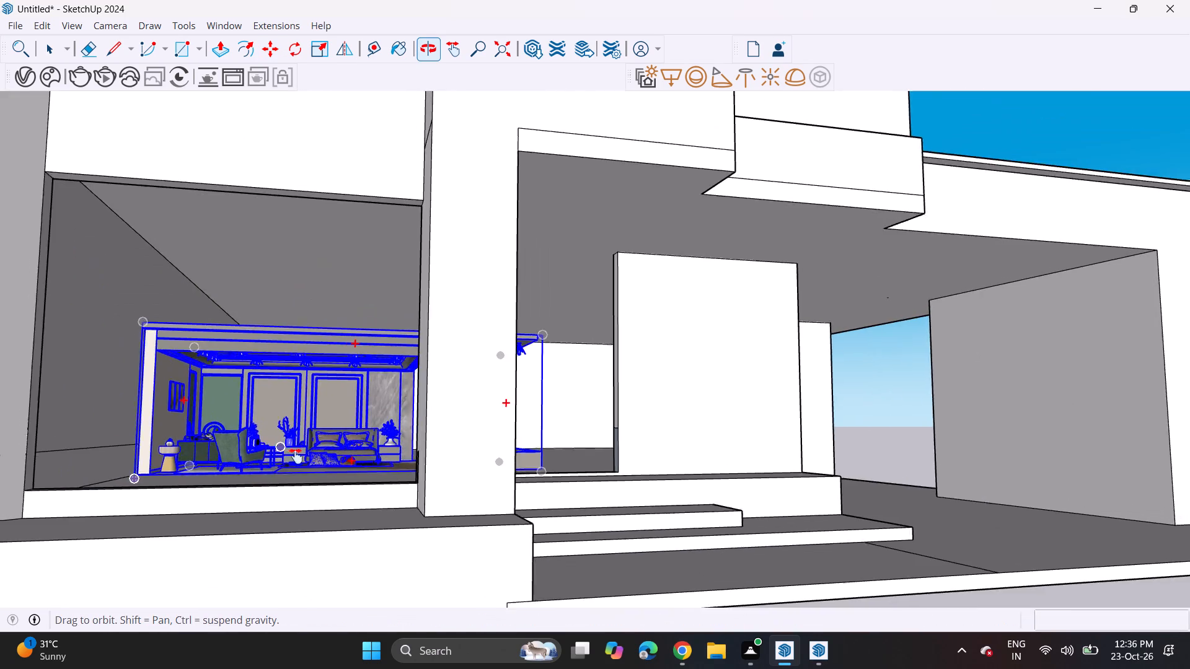
{"action": "middle_click_drag", "start_coordinate": [296, 456], "coordinate": [406, 484]}
{"action": "scroll", "coordinate": [408, 484], "scroll_direction": "up", "scroll_amount": 1}
{"action": "middle_click_drag", "start_coordinate": [397, 484], "coordinate": [335, 490]}
{"action": "middle_click_drag", "start_coordinate": [475, 447], "coordinate": [440, 444]}
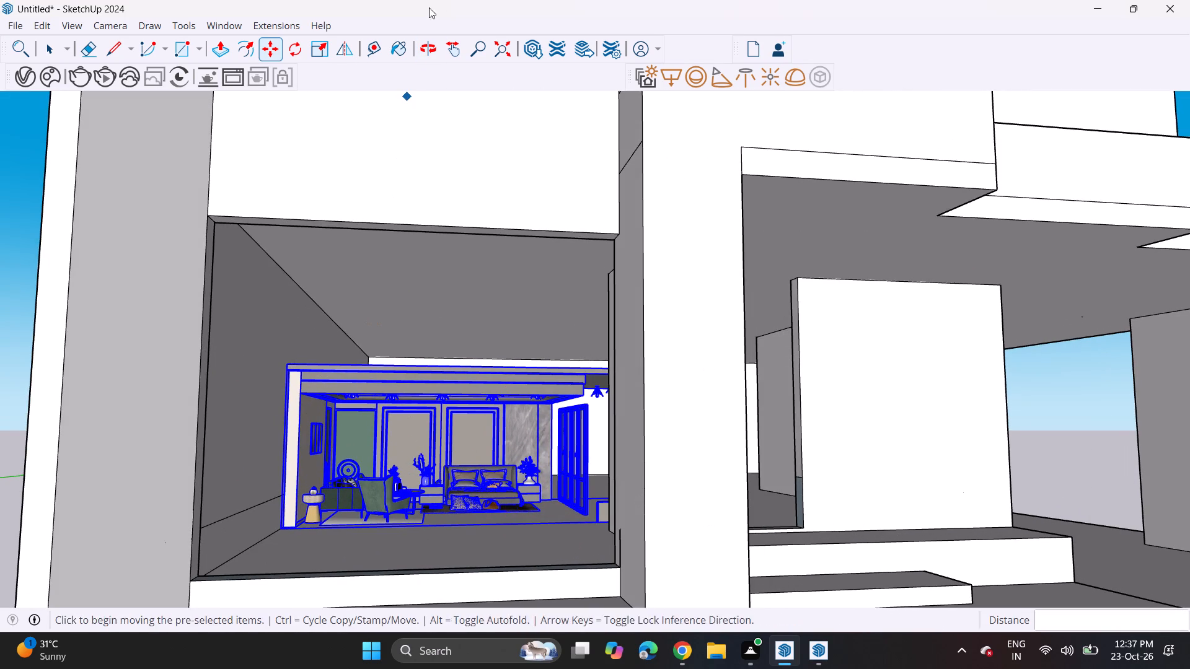
{"action": "left_click", "coordinate": [316, 52]}
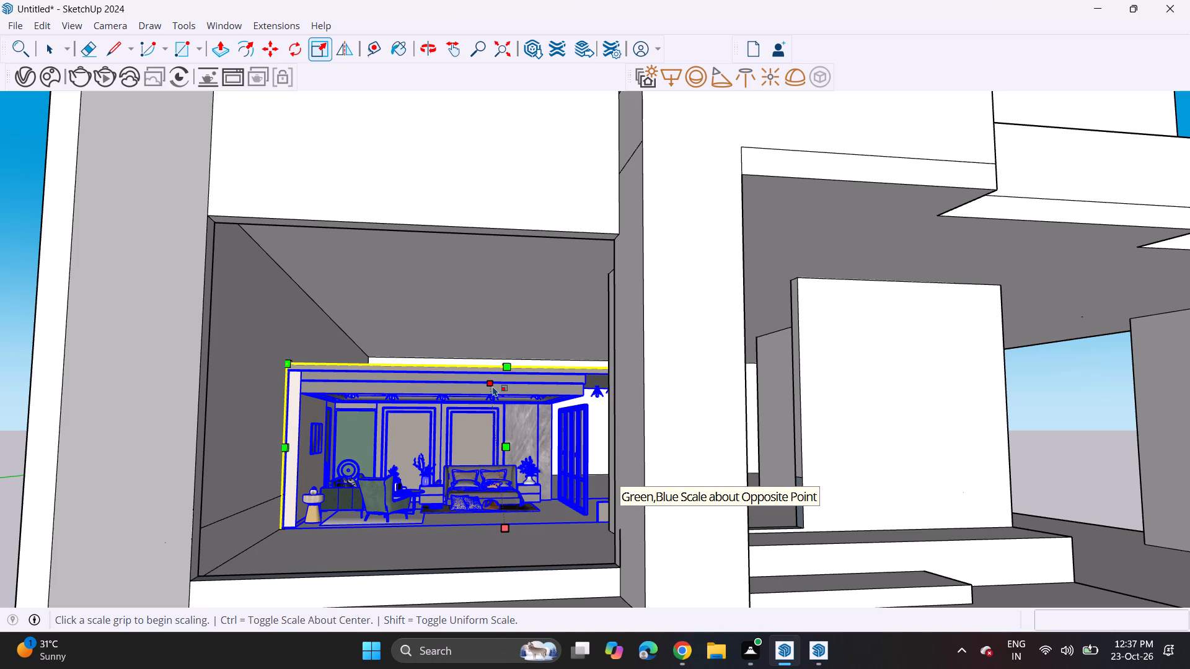
{"action": "left_click", "coordinate": [500, 378]}
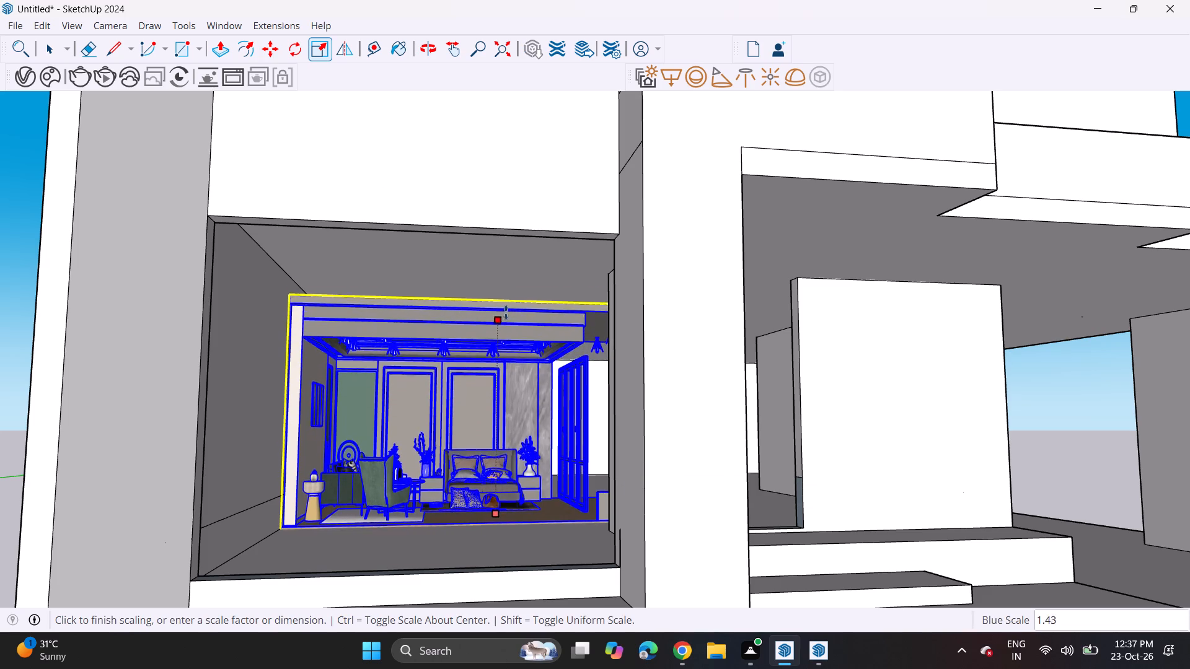
{"action": "left_click", "coordinate": [503, 287]}
Stretch the bedroom group lengthwise along the red axis so that it extends behind the entrance wall.
{"action": "middle_click_drag", "start_coordinate": [615, 377], "coordinate": [481, 458]}
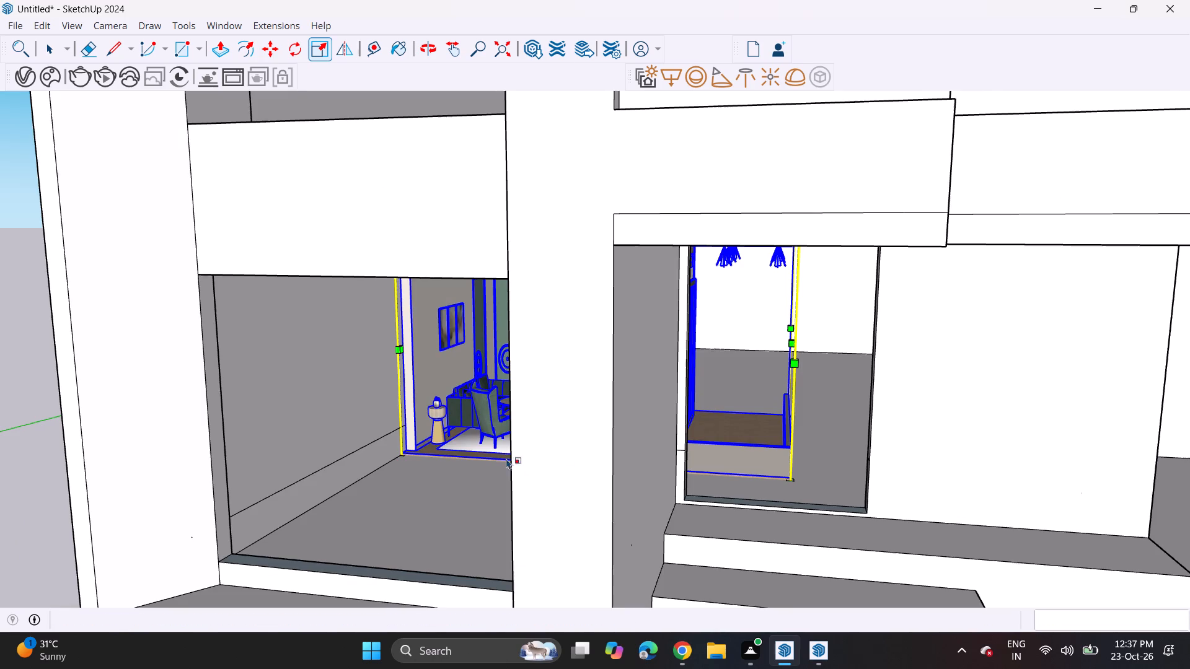
{"action": "left_click", "coordinate": [796, 343]}
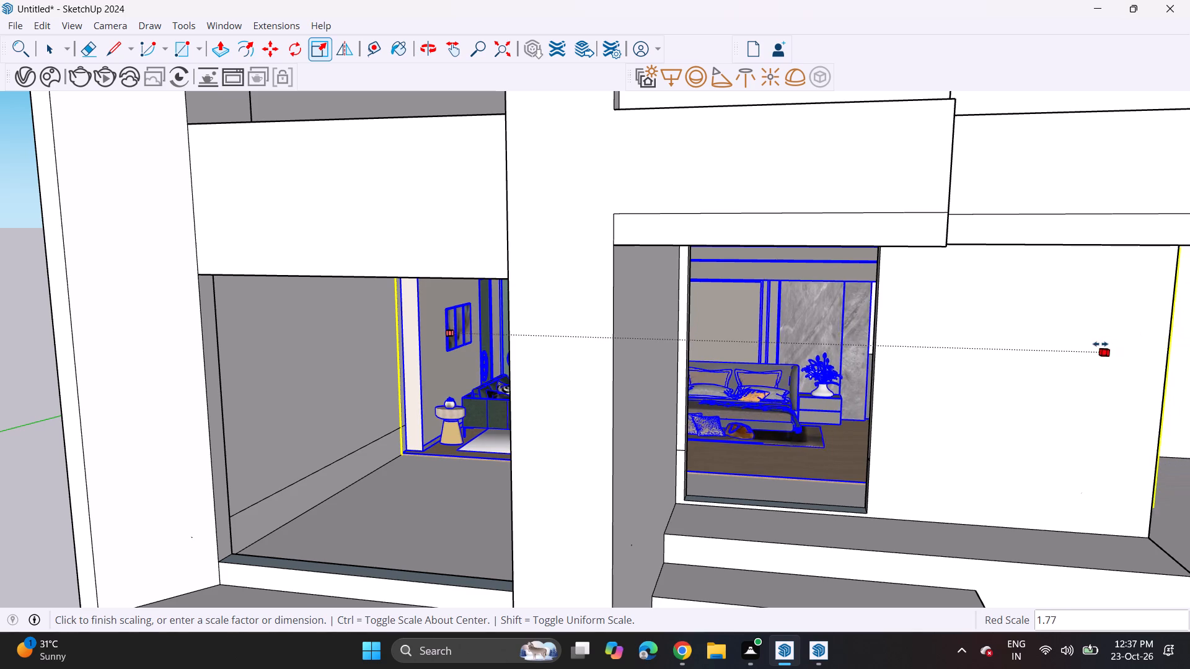
{"action": "left_click", "coordinate": [1085, 349]}
Scale the bedroom group's depth along the green axis by 2.00, bringing its open front toward the house's facade.
{"action": "middle_click_drag", "start_coordinate": [711, 423], "coordinate": [798, 383]}
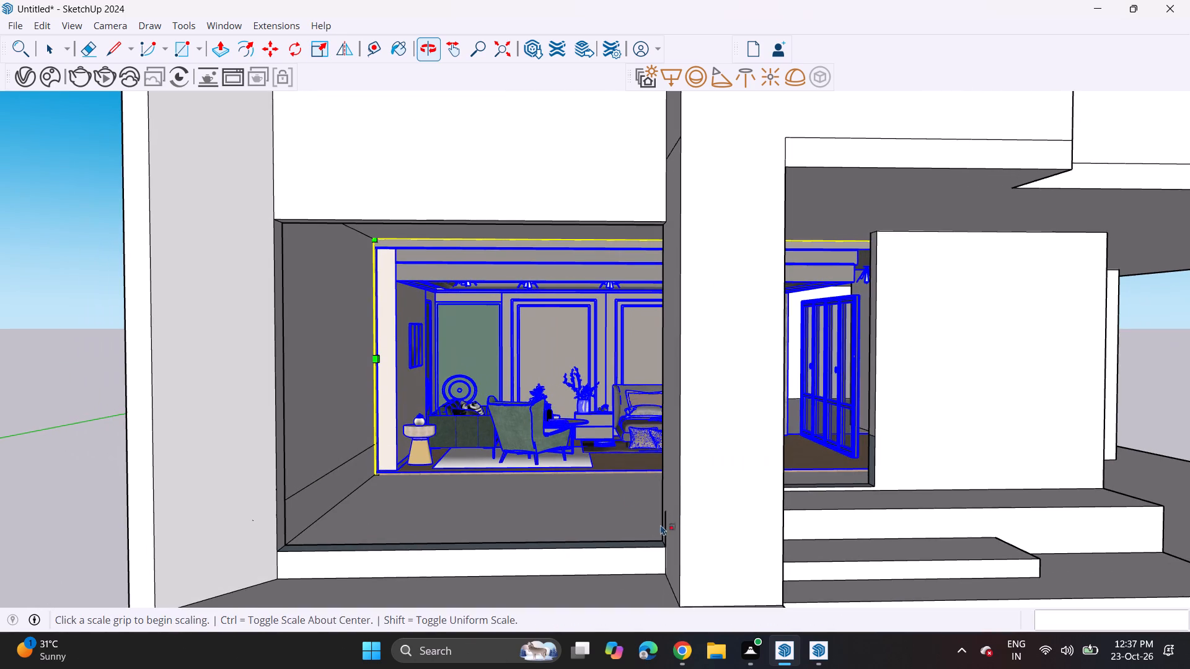
{"action": "middle_click_drag", "start_coordinate": [619, 367], "coordinate": [692, 378]}
{"action": "scroll", "coordinate": [685, 386], "scroll_direction": "up", "scroll_amount": 1}
{"action": "scroll", "coordinate": [658, 353], "scroll_direction": "down", "scroll_amount": 7}
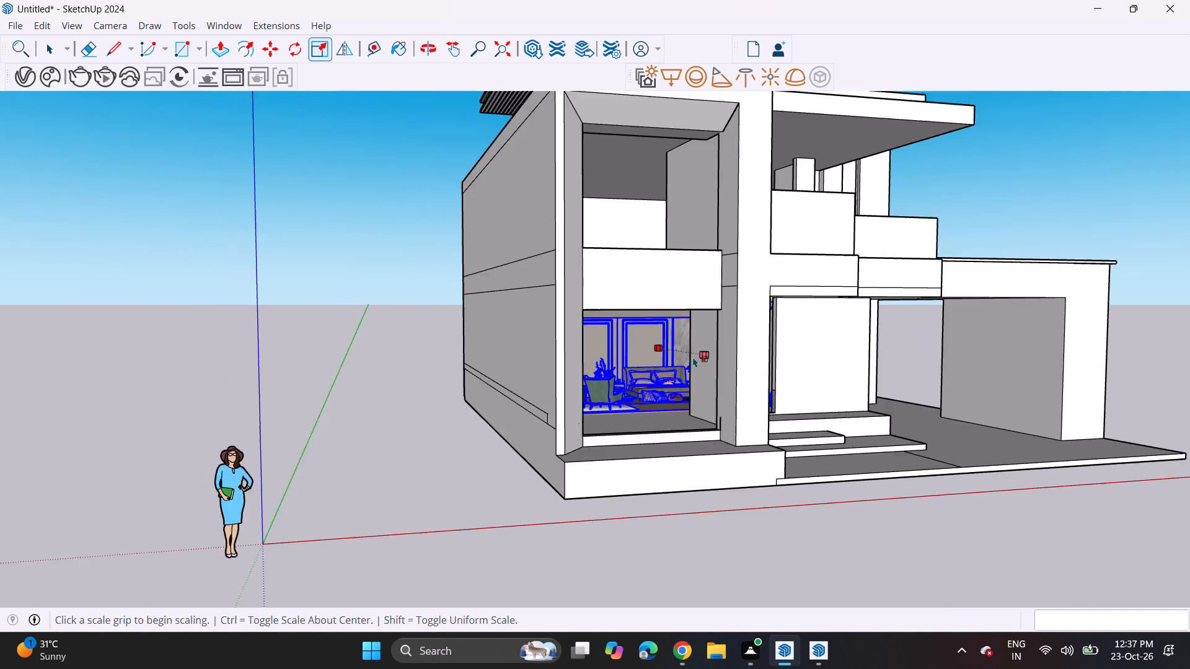
{"action": "middle_click_drag", "start_coordinate": [690, 348], "coordinate": [447, 357]}
{"action": "scroll", "coordinate": [487, 354], "scroll_direction": "up", "scroll_amount": 1}
{"action": "left_click", "coordinate": [659, 364]}
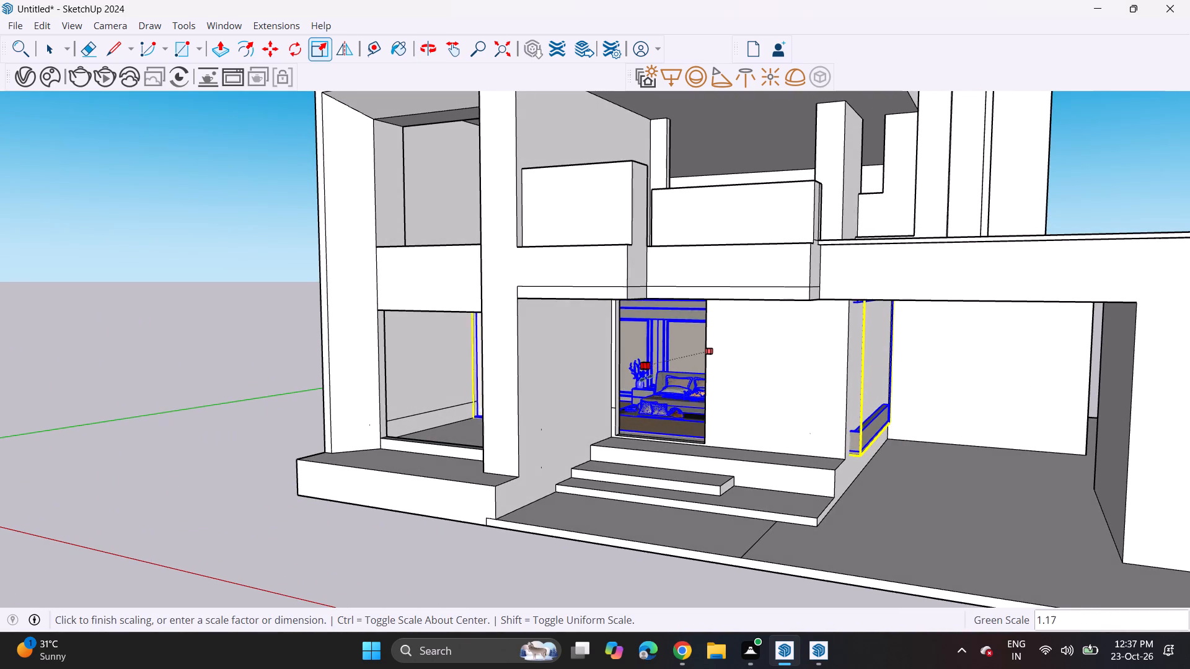
{"action": "left_click", "coordinate": [591, 417]}
{"action": "middle_click_drag", "start_coordinate": [590, 438], "coordinate": [790, 398]}
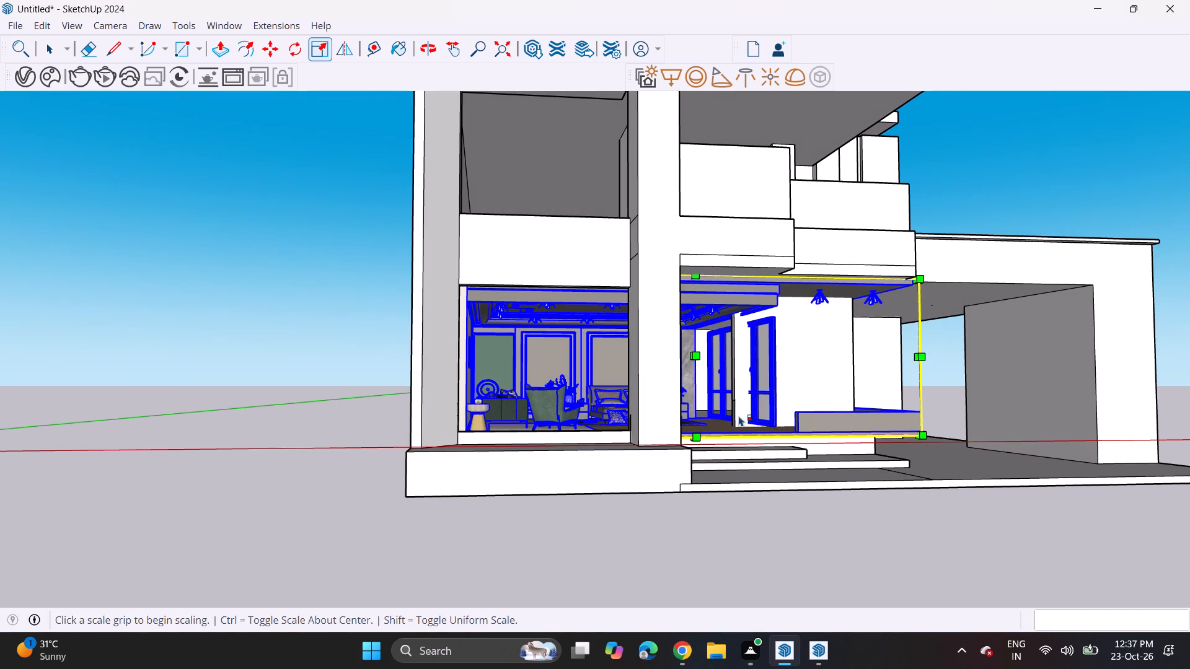
{"action": "middle_click_drag", "start_coordinate": [712, 411], "coordinate": [676, 432]}
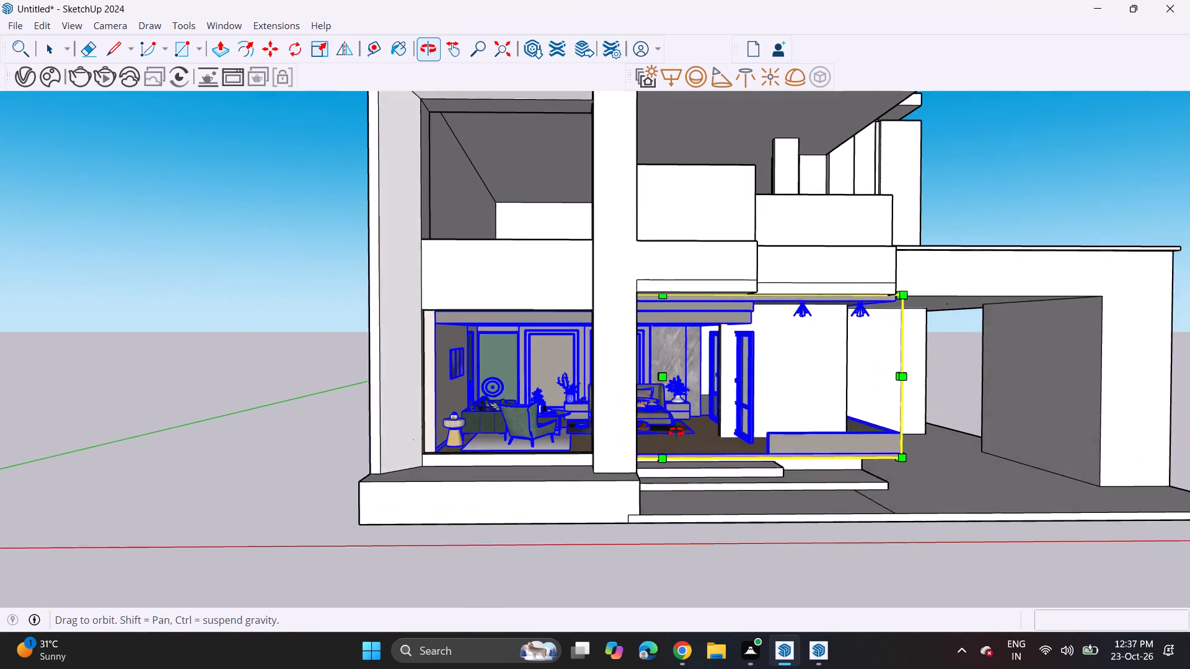
{"action": "middle_click_drag", "start_coordinate": [676, 432], "coordinate": [687, 427]}
{"action": "scroll", "coordinate": [685, 427], "scroll_direction": "down", "scroll_amount": 5}
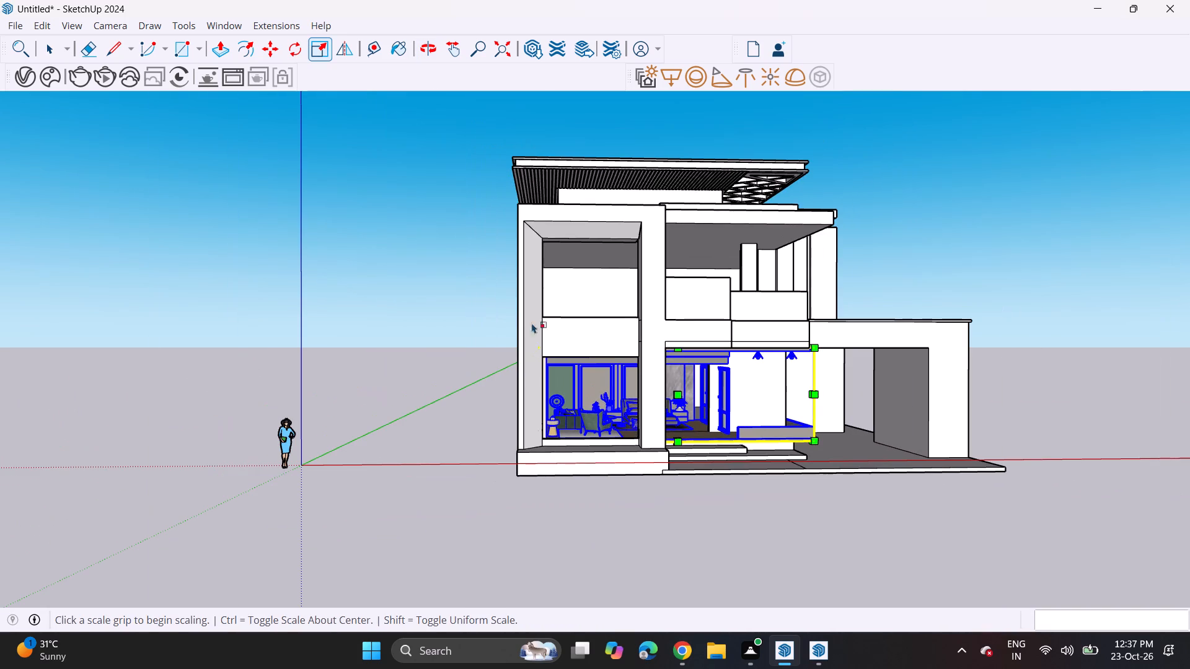
Rotate the bedroom group 90 degrees in the horizontal plane about a point on the ground in front of the house.
{"action": "left_click", "coordinate": [290, 46]}
{"action": "middle_click_drag", "start_coordinate": [481, 538], "coordinate": [463, 584]}
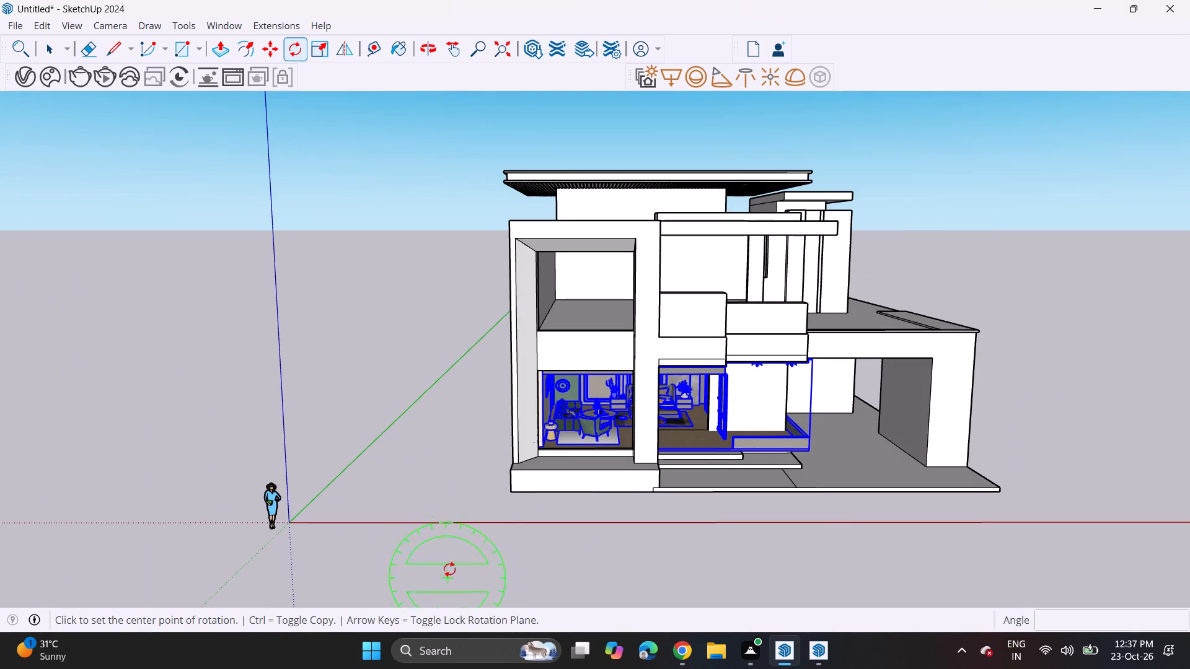
{"action": "middle_click_drag", "start_coordinate": [449, 524], "coordinate": [444, 590]}
{"action": "left_click", "coordinate": [442, 532]}
{"action": "left_click", "coordinate": [376, 535]}
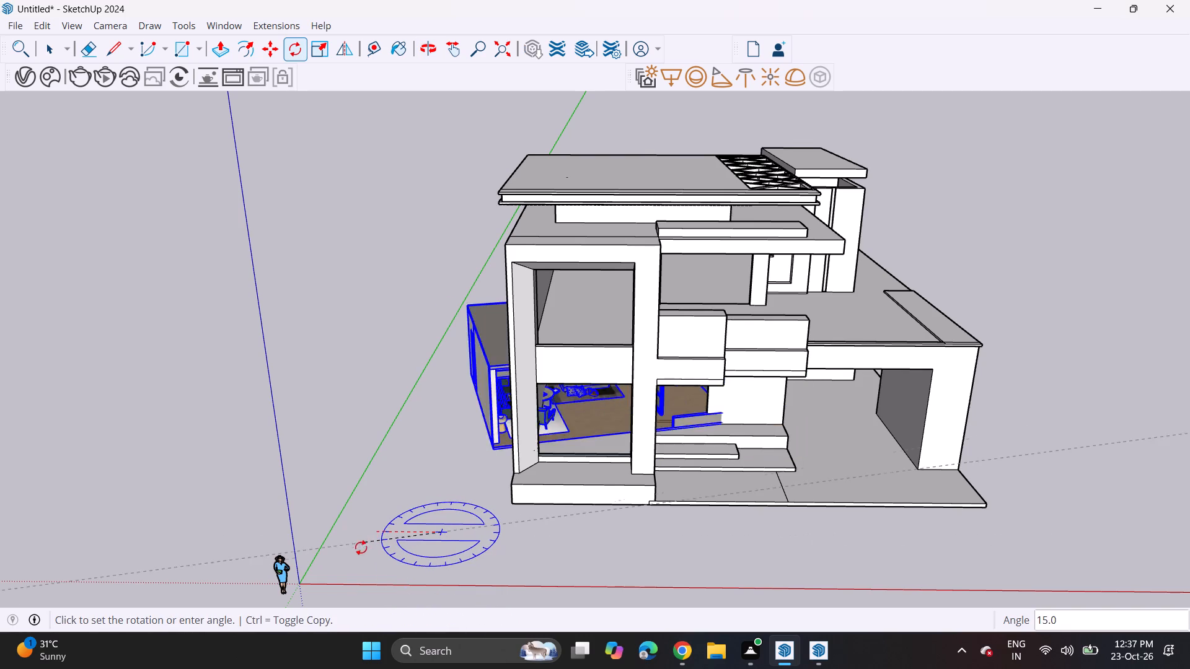
{"action": "left_click", "coordinate": [427, 600]}
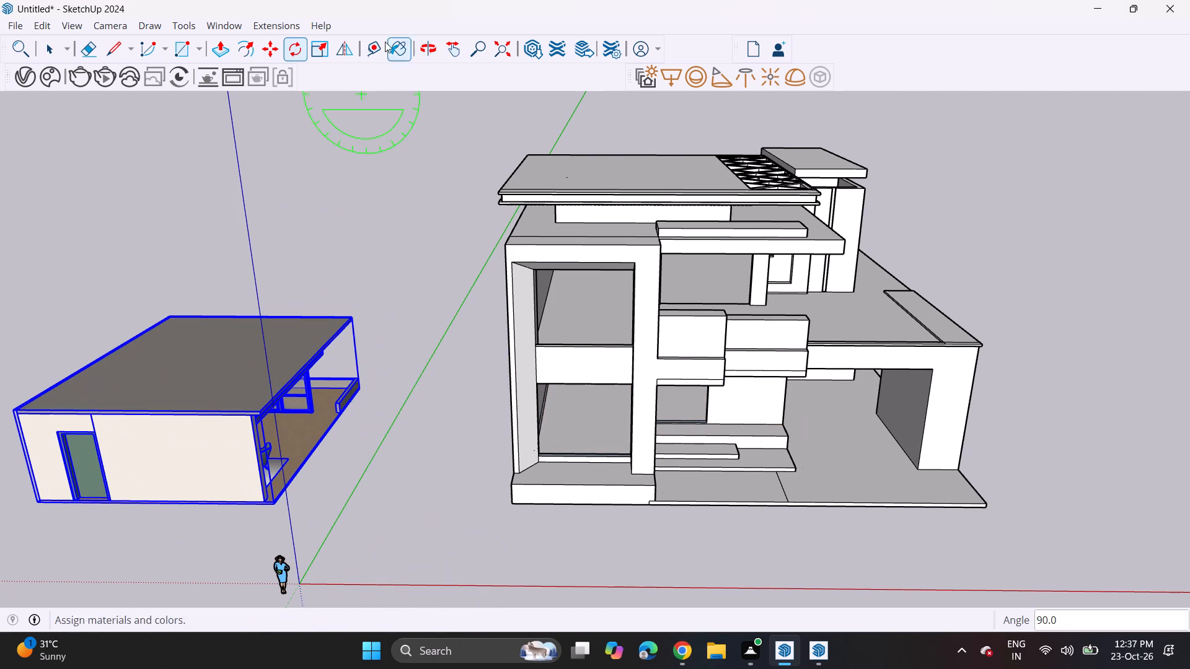
Explode the rotated bedroom group.
{"action": "scroll", "coordinate": [231, 473], "scroll_direction": "up", "scroll_amount": 4}
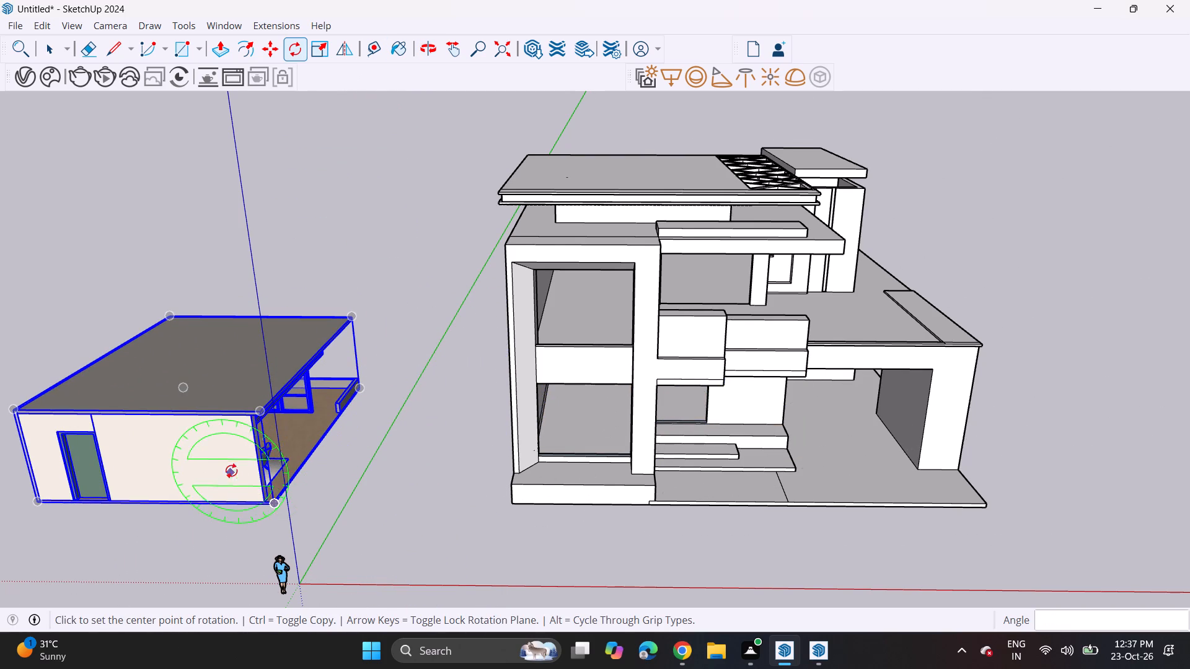
{"action": "scroll", "coordinate": [250, 456], "scroll_direction": "up", "scroll_amount": 5}
{"action": "middle_click_drag", "start_coordinate": [322, 434], "coordinate": [350, 349]}
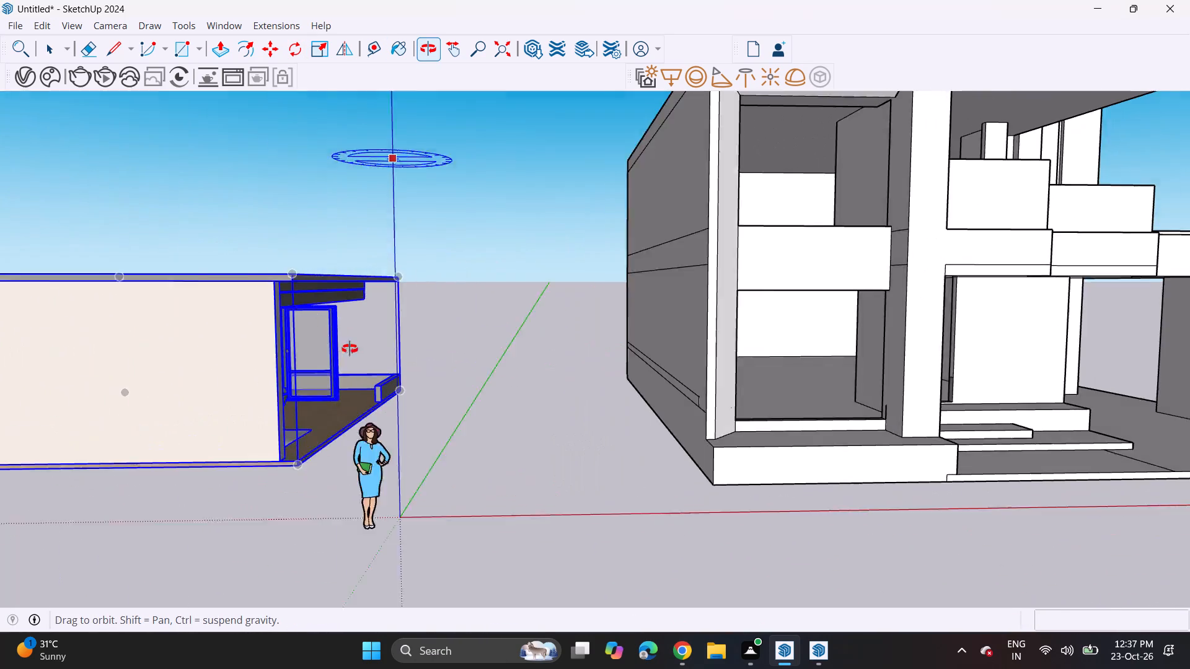
{"action": "middle_click_drag", "start_coordinate": [350, 349], "coordinate": [363, 357]}
{"action": "key", "text": "space"}
{"action": "left_click", "coordinate": [252, 406]}
{"action": "right_click", "coordinate": [251, 408]}
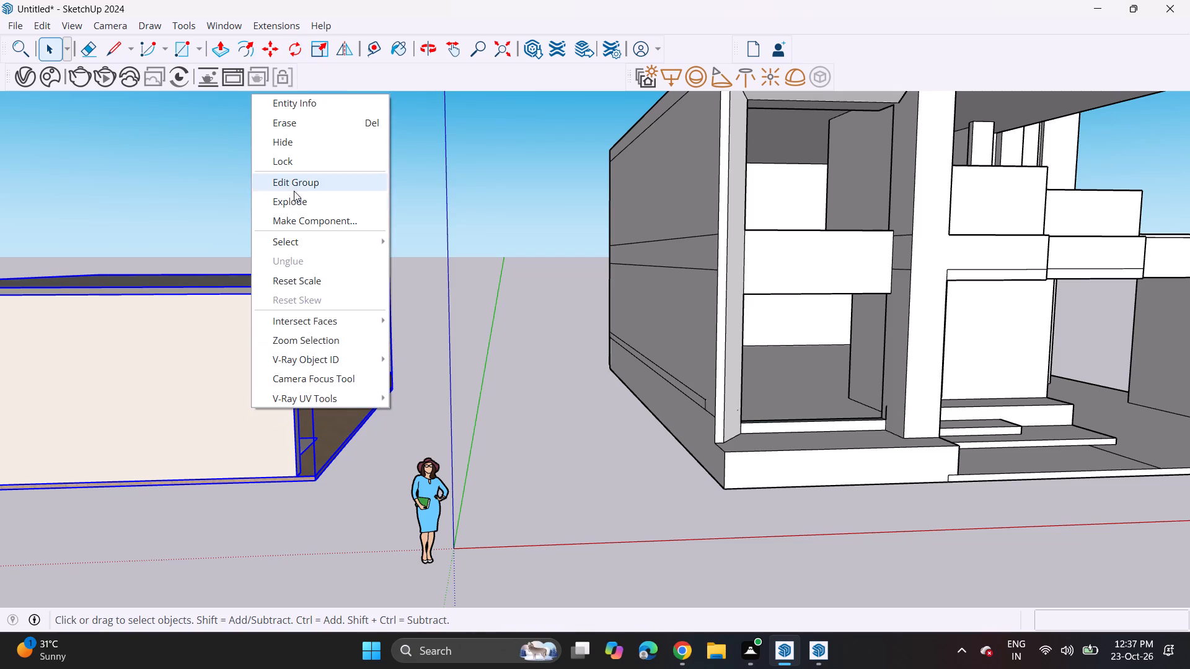
{"action": "left_click", "coordinate": [299, 204]}
Delete the bedroom's long cream side wall, the green door panel and the wall section around the door opening.
{"action": "left_click", "coordinate": [255, 365]}
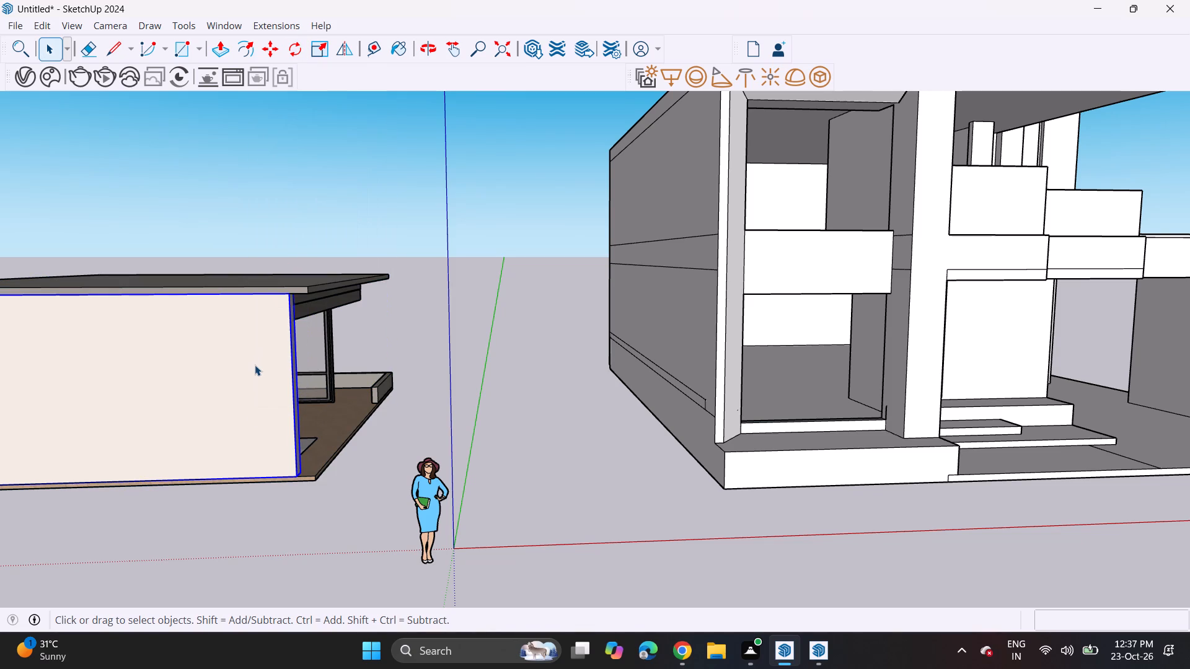
{"action": "key", "text": "Delete"}
{"action": "scroll", "coordinate": [255, 365], "scroll_direction": "down", "scroll_amount": 3}
{"action": "middle_click_drag", "start_coordinate": [247, 396], "coordinate": [415, 375]}
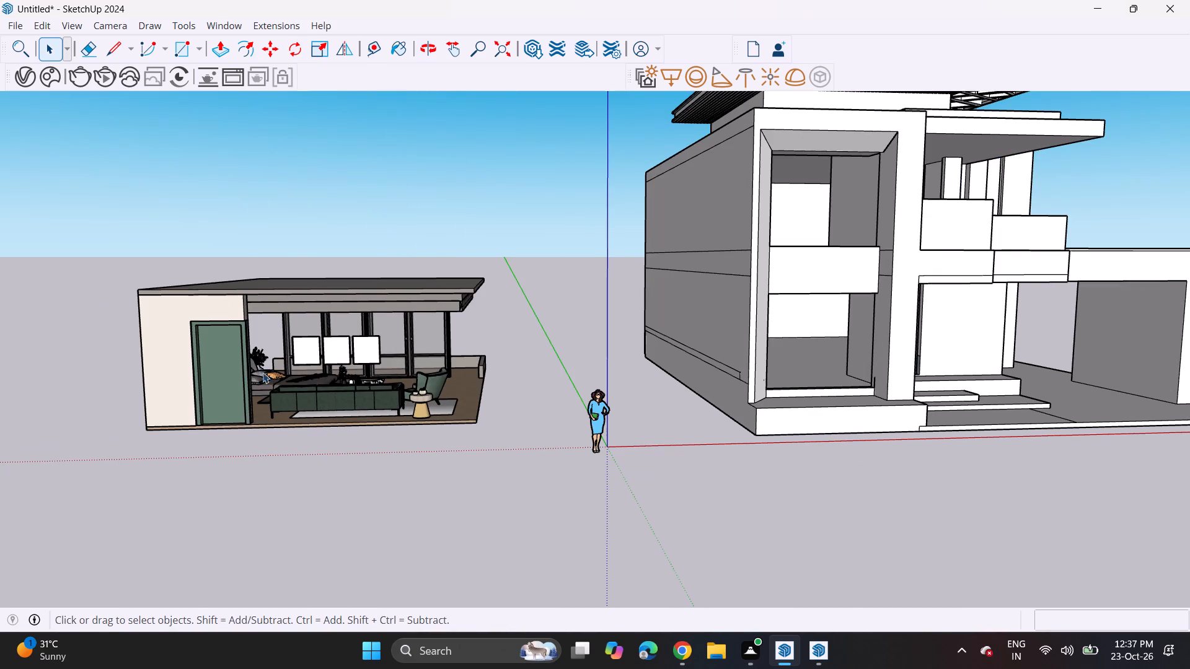
{"action": "left_click", "coordinate": [229, 374]}
{"action": "key", "text": "Delete"}
{"action": "left_click", "coordinate": [190, 326]}
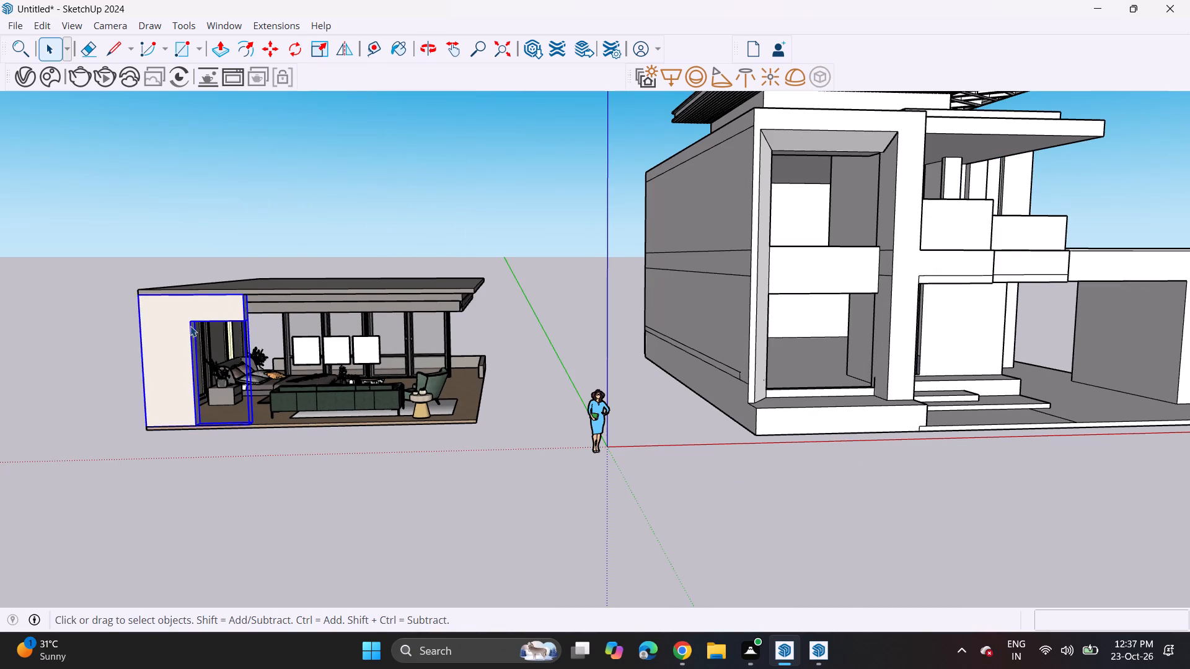
{"action": "key", "text": "Delete"}
Delete the three white picture panels hanging above the green cabinet.
{"action": "middle_click_drag", "start_coordinate": [258, 304], "coordinate": [279, 255]}
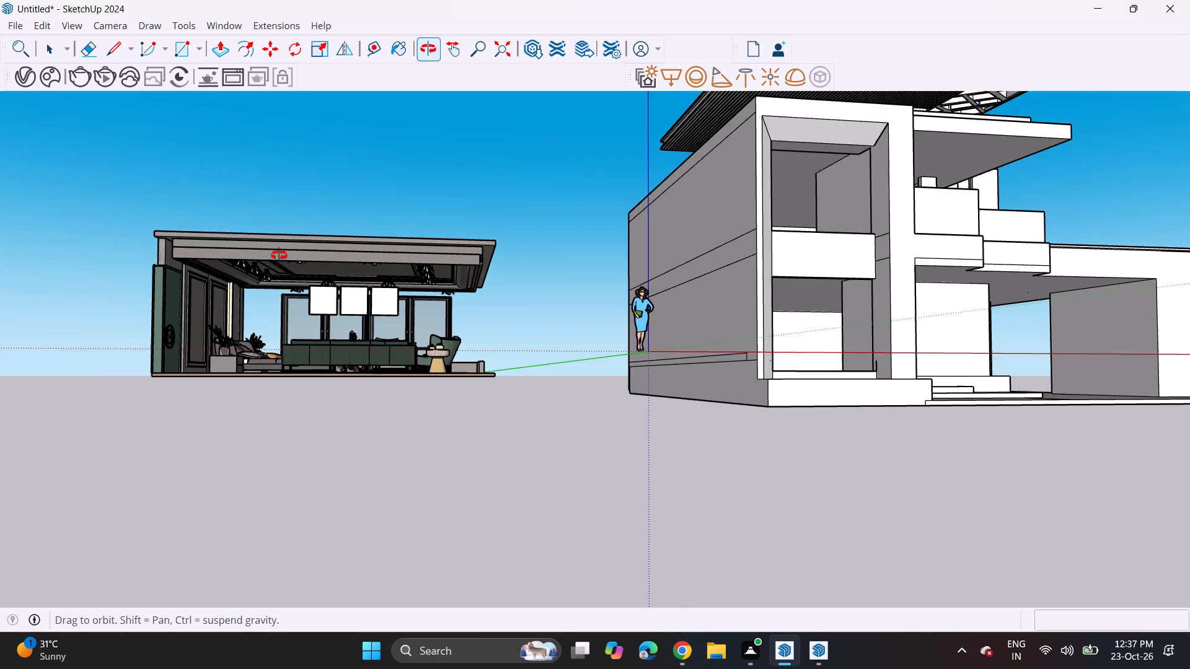
{"action": "middle_click_drag", "start_coordinate": [279, 255], "coordinate": [277, 286]}
{"action": "scroll", "coordinate": [387, 357], "scroll_direction": "up", "scroll_amount": 1}
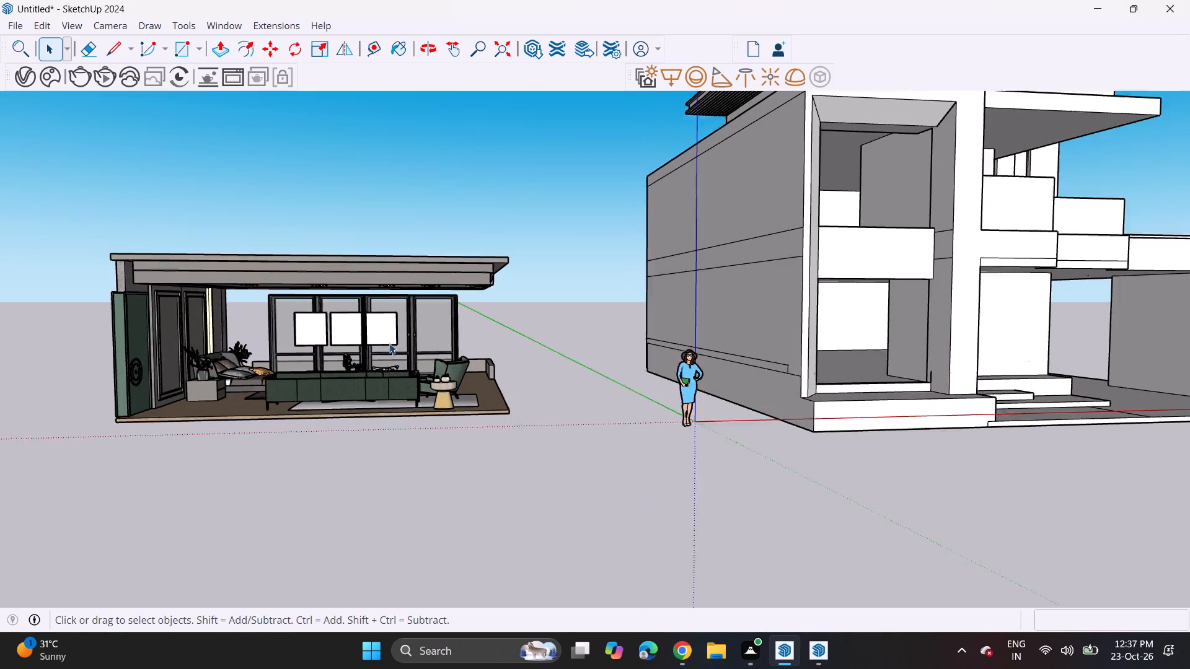
{"action": "scroll", "coordinate": [389, 343], "scroll_direction": "up", "scroll_amount": 2}
{"action": "left_click", "coordinate": [308, 333]}
{"action": "key", "text": "Delete"}
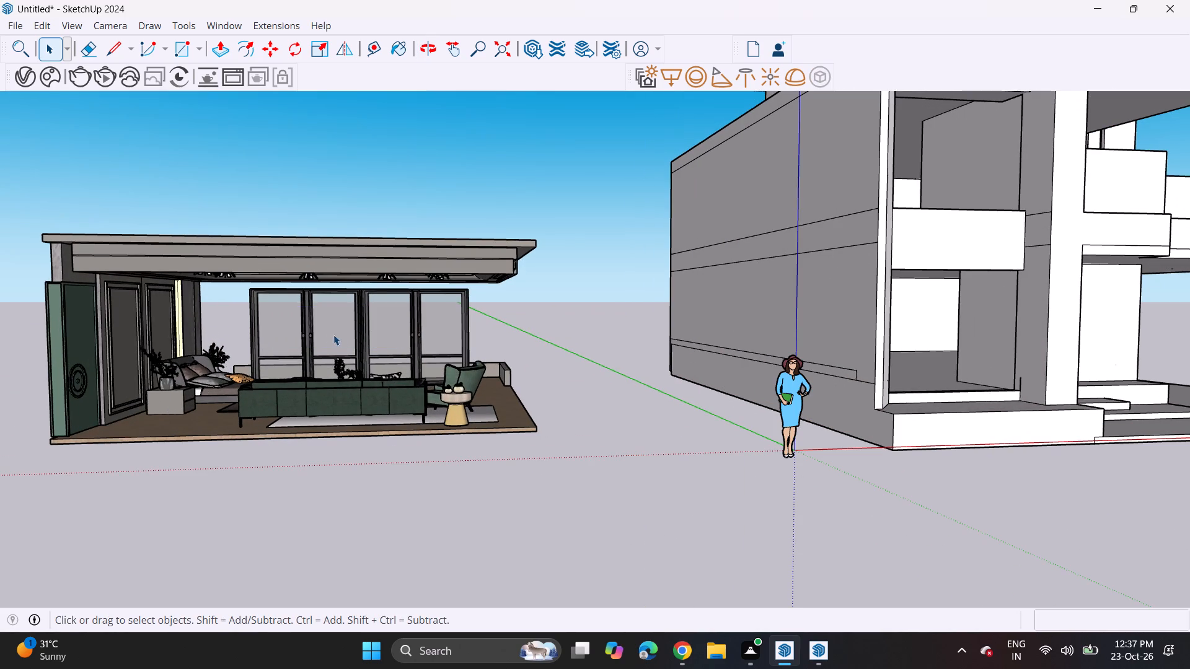
Delete the bed, both bedside tables and the two potted plants from the room.
{"action": "scroll", "coordinate": [379, 388], "scroll_direction": "down", "scroll_amount": 1}
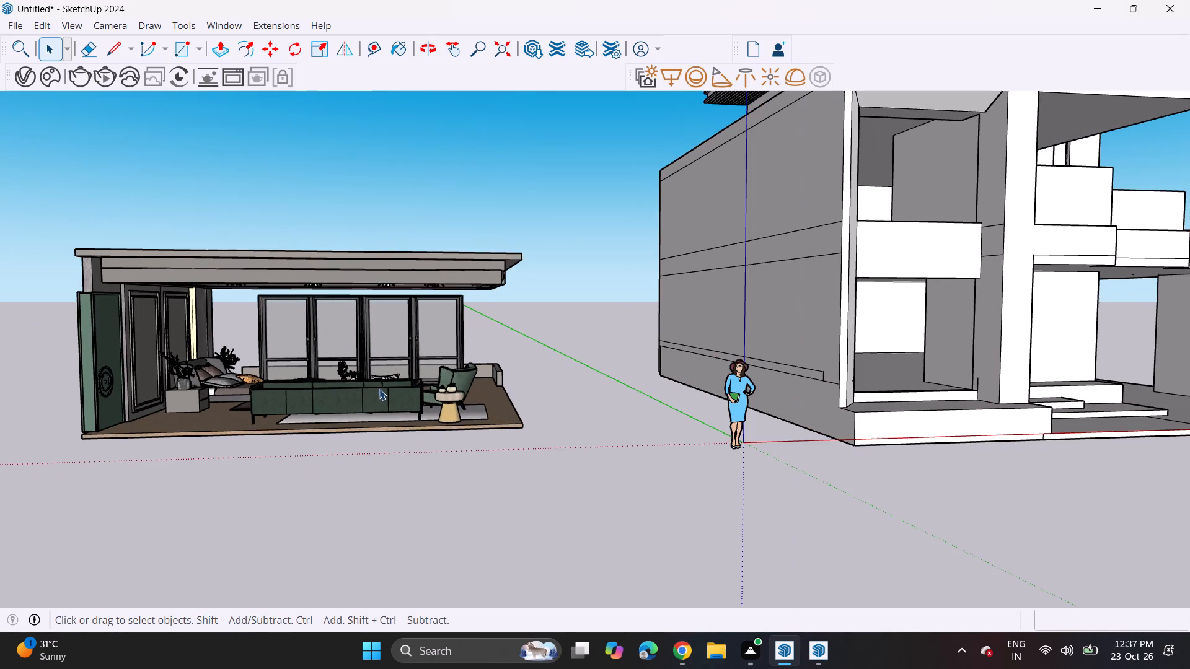
{"action": "middle_click_drag", "start_coordinate": [379, 396], "coordinate": [360, 404]}
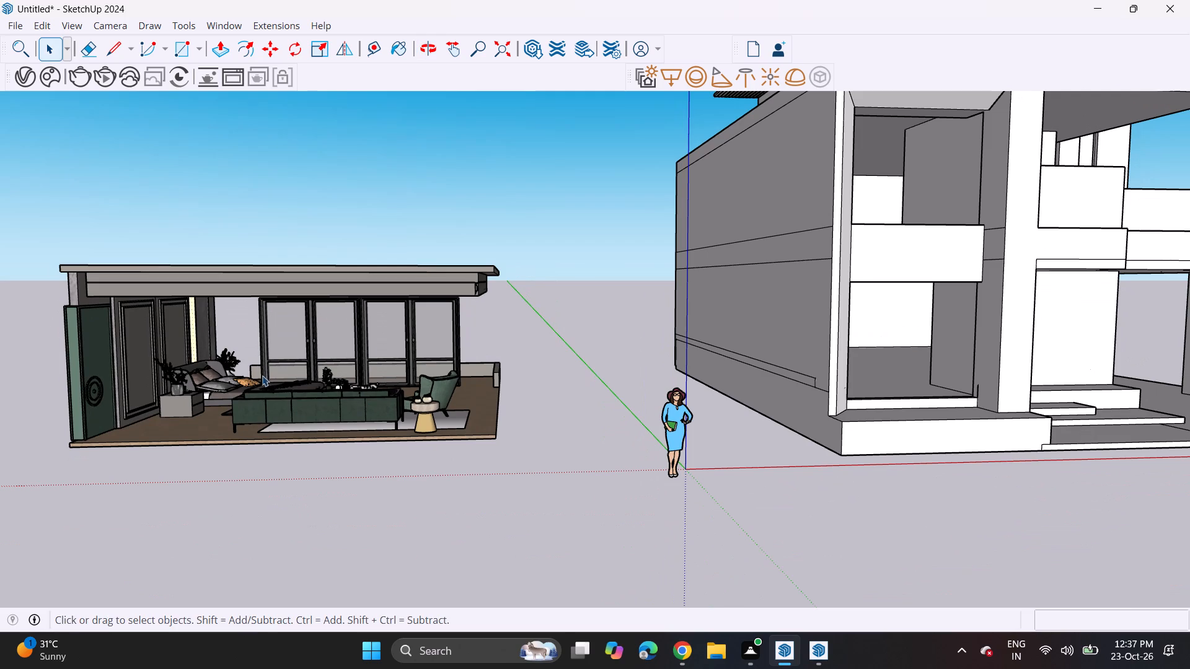
{"action": "left_click", "coordinate": [229, 382]}
{"action": "key", "text": "Delete"}
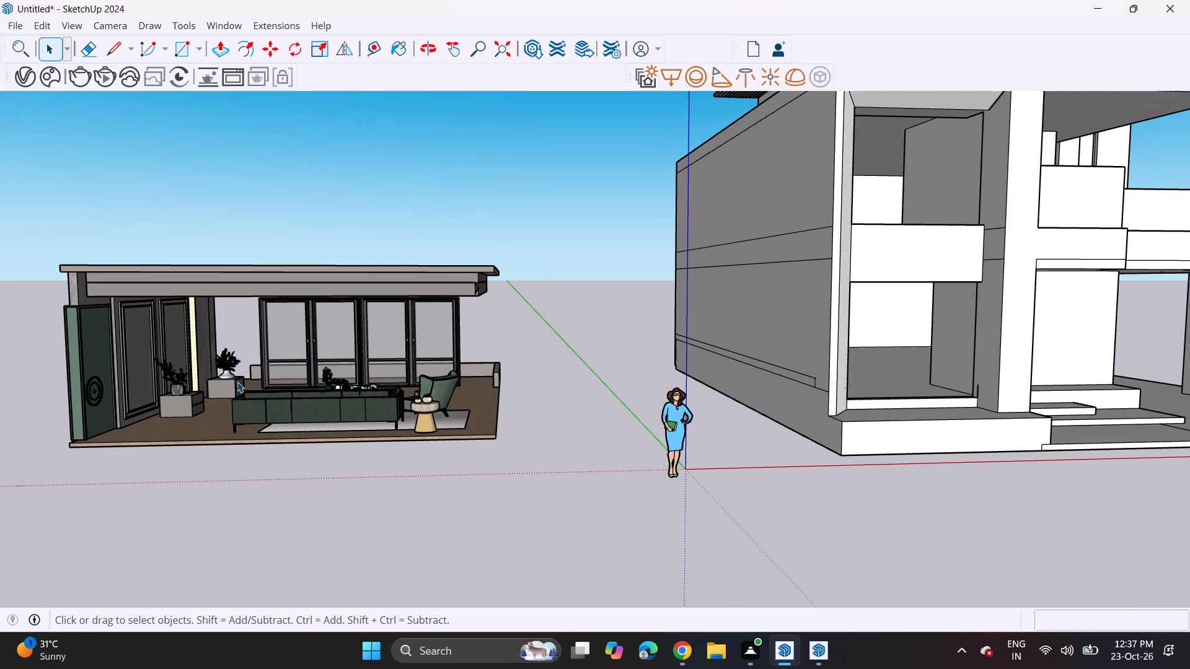
{"action": "left_click", "coordinate": [198, 398]}
{"action": "key", "text": "Delete"}
{"action": "left_click", "coordinate": [236, 383]}
{"action": "key", "text": "Delete"}
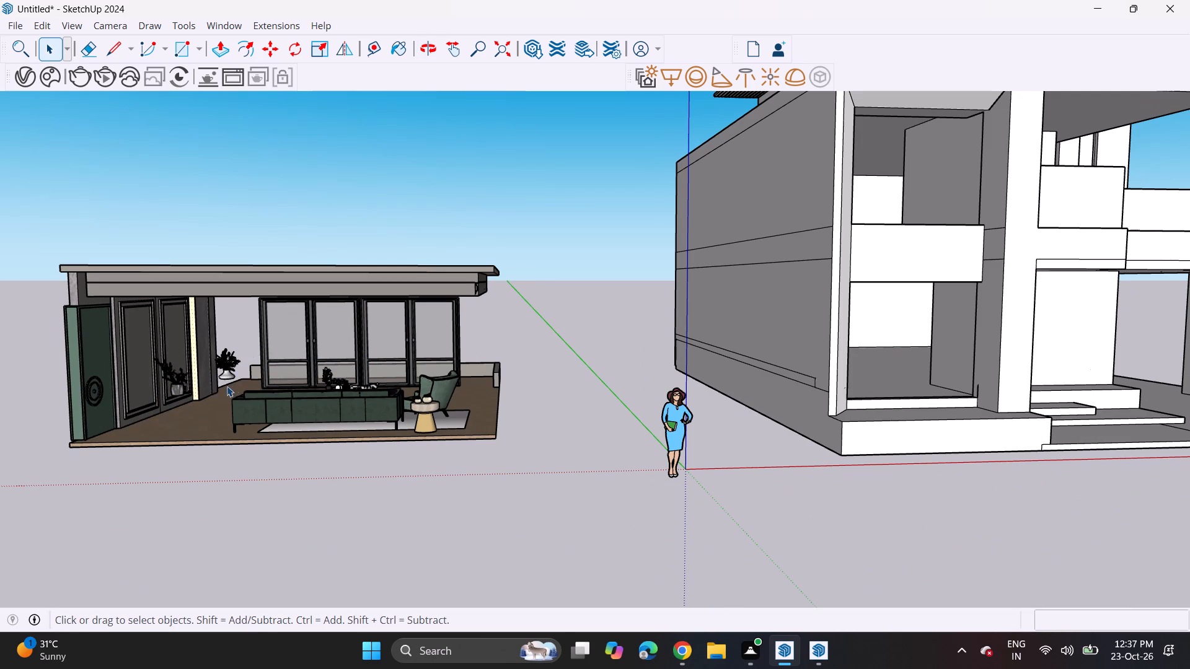
{"action": "left_click", "coordinate": [234, 372]}
{"action": "key", "text": "Delete"}
{"action": "left_click", "coordinate": [175, 380]}
{"action": "key", "text": "Delete"}
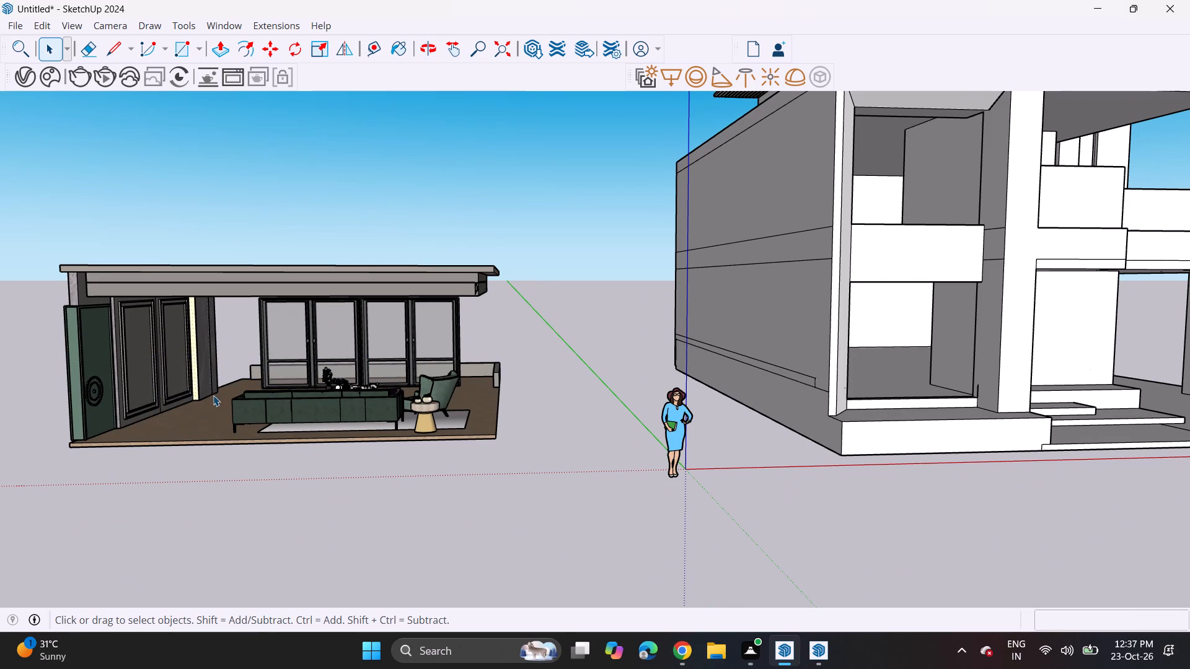
Select all the remaining room geometry and furniture and make it a single group.
{"action": "scroll", "coordinate": [223, 385], "scroll_direction": "down", "scroll_amount": 3}
{"action": "left_click_drag", "start_coordinate": [92, 243], "coordinate": [476, 488]}
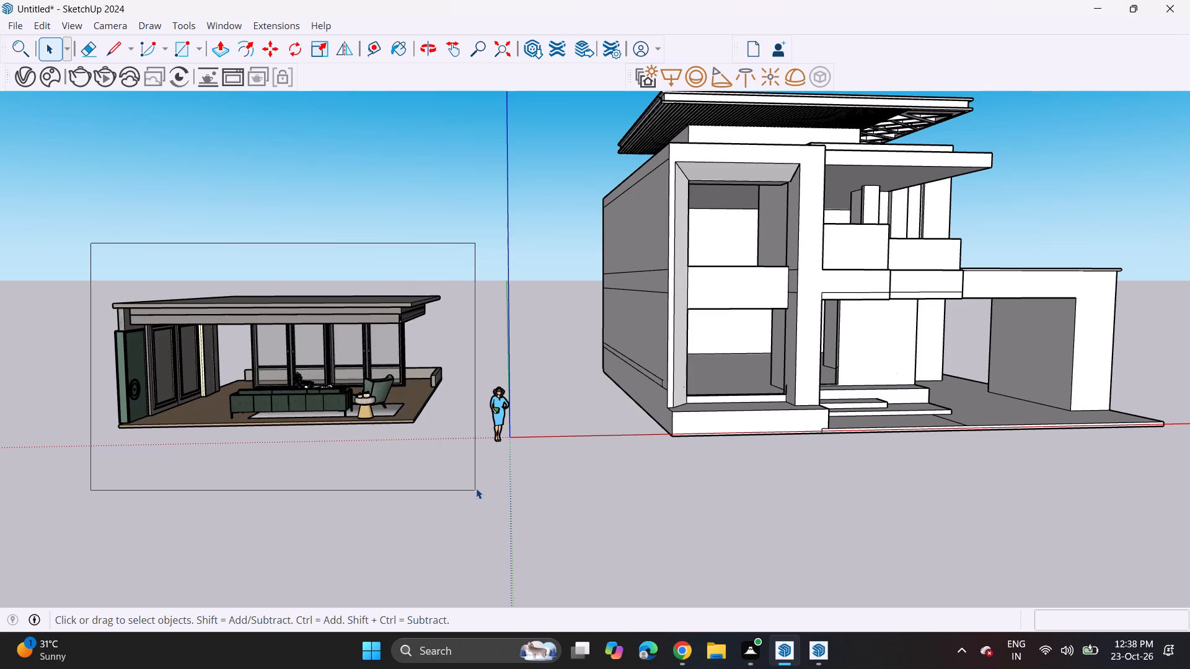
{"action": "left_click_drag", "start_coordinate": [476, 488], "coordinate": [477, 484]}
{"action": "right_click", "coordinate": [130, 345]}
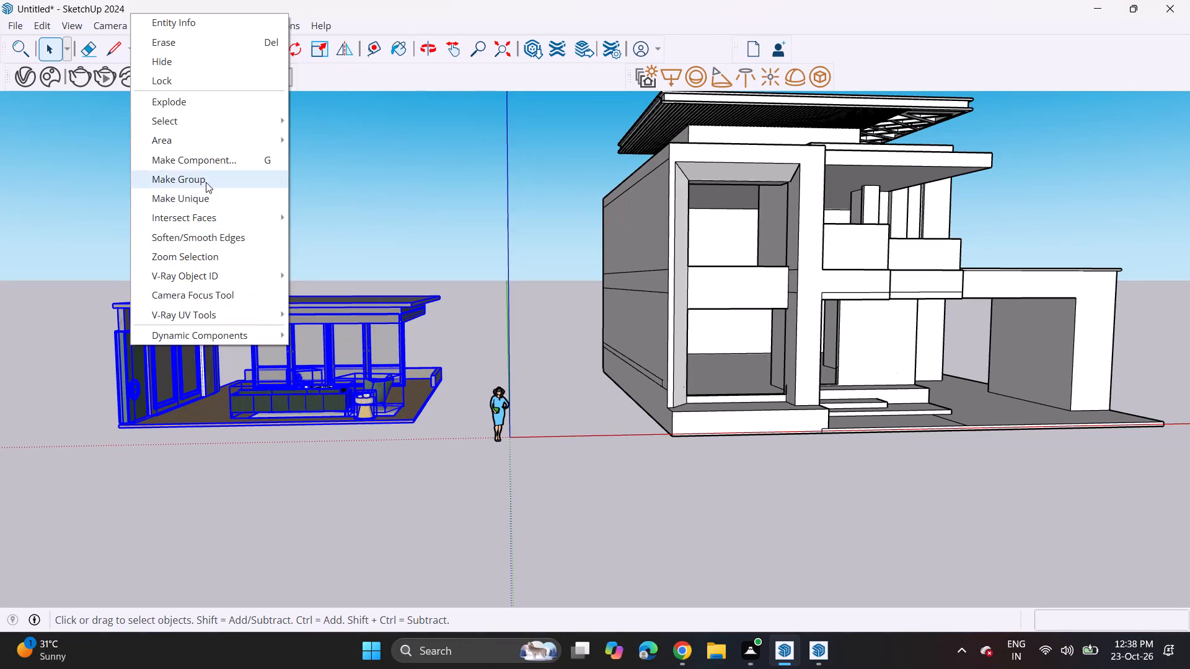
{"action": "left_click", "coordinate": [206, 182]}
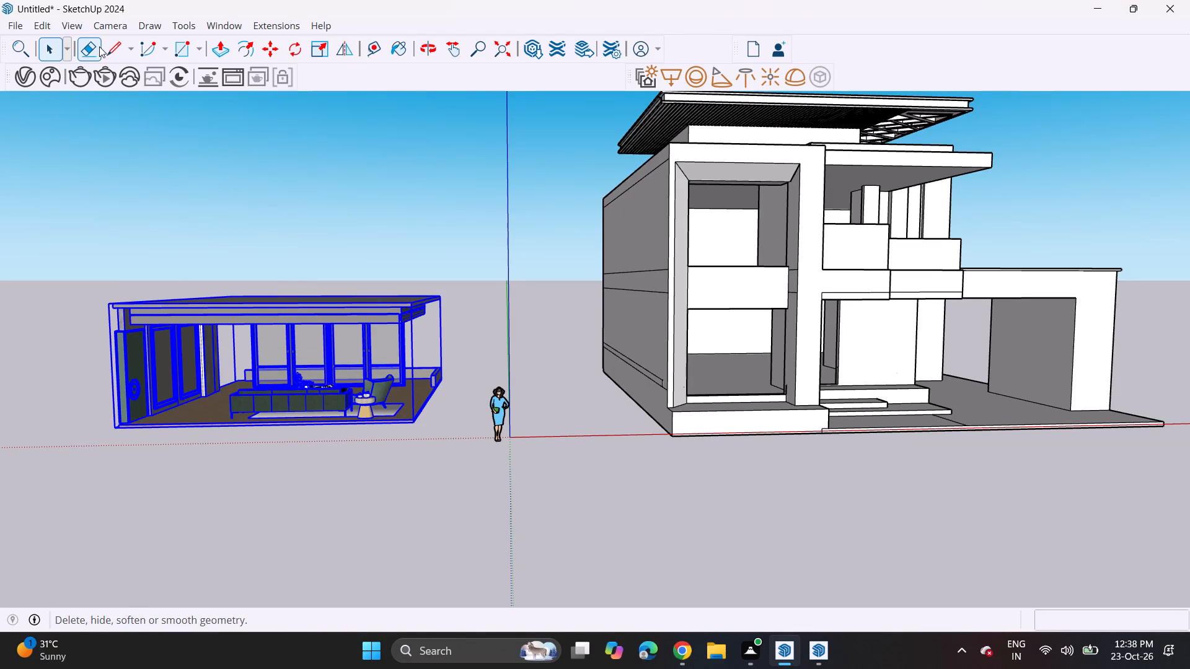
Move the room group by its upper outer corner about 79' 6" into the front opening of the house's ground floor.
{"action": "scroll", "coordinate": [390, 308], "scroll_direction": "down", "scroll_amount": 1}
{"action": "scroll", "coordinate": [371, 304], "scroll_direction": "up", "scroll_amount": 1}
{"action": "middle_click_drag", "start_coordinate": [351, 304], "coordinate": [365, 275]}
{"action": "left_click", "coordinate": [270, 46]}
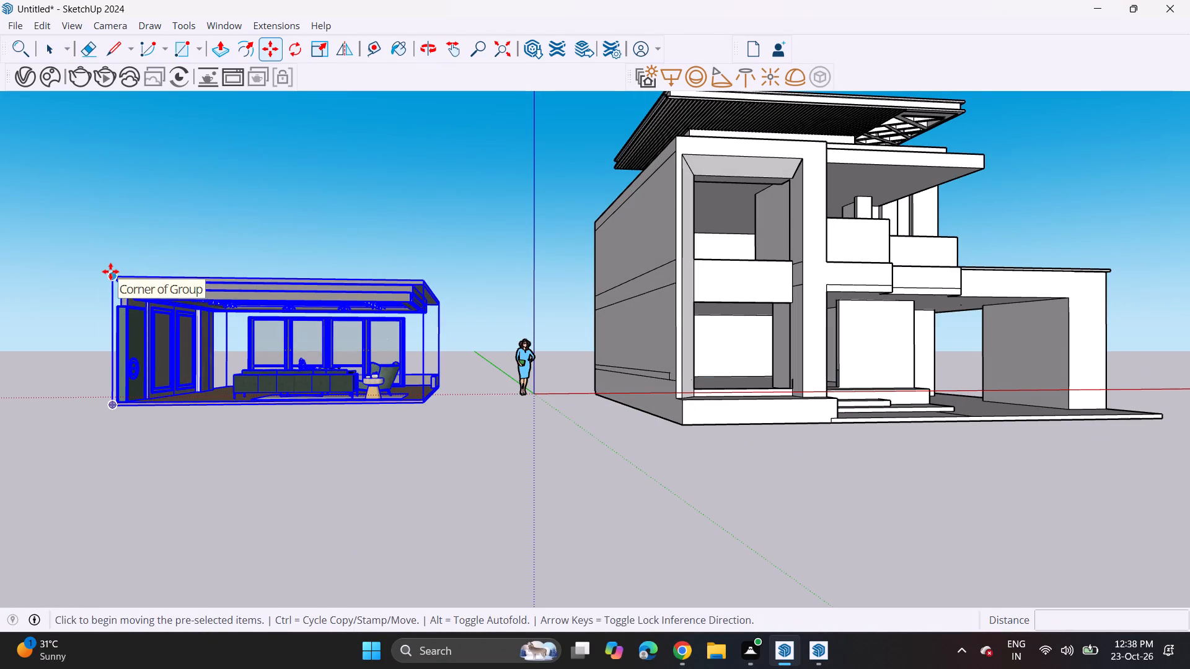
{"action": "left_click", "coordinate": [110, 271]}
{"action": "middle_click_drag", "start_coordinate": [506, 269], "coordinate": [340, 310]}
{"action": "scroll", "coordinate": [682, 289], "scroll_direction": "up", "scroll_amount": 5}
{"action": "middle_click_drag", "start_coordinate": [663, 295], "coordinate": [666, 294]}
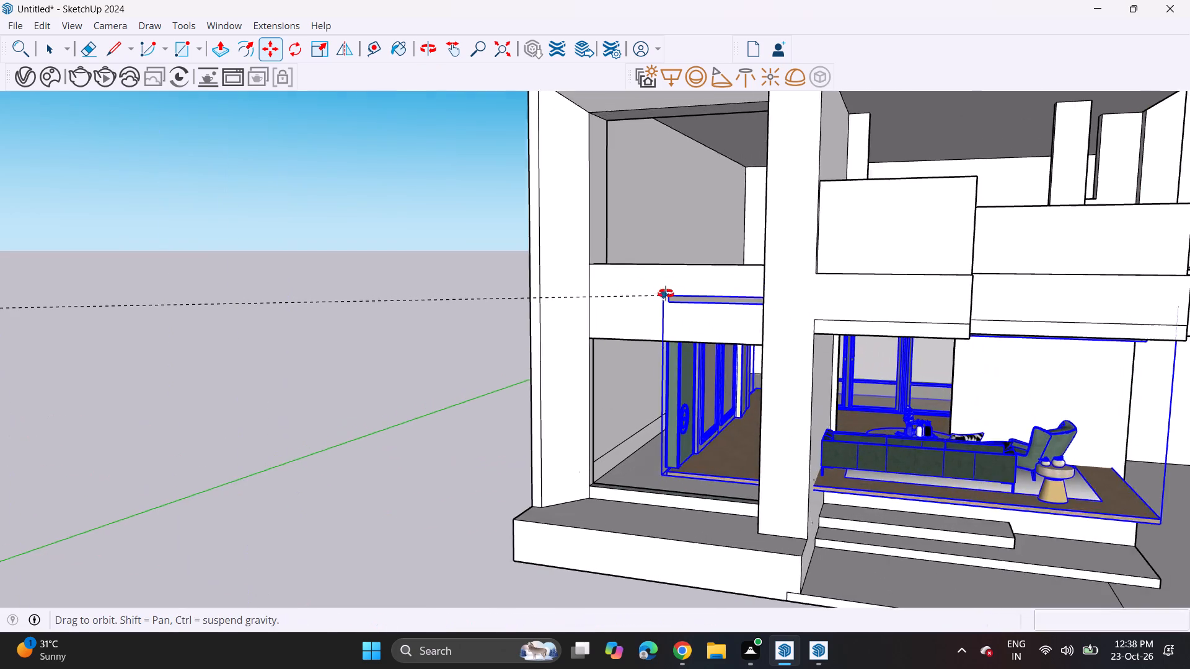
{"action": "middle_click_drag", "start_coordinate": [666, 294], "coordinate": [720, 258]}
{"action": "scroll", "coordinate": [720, 264], "scroll_direction": "up", "scroll_amount": 1}
{"action": "scroll", "coordinate": [666, 334], "scroll_direction": "up", "scroll_amount": 5}
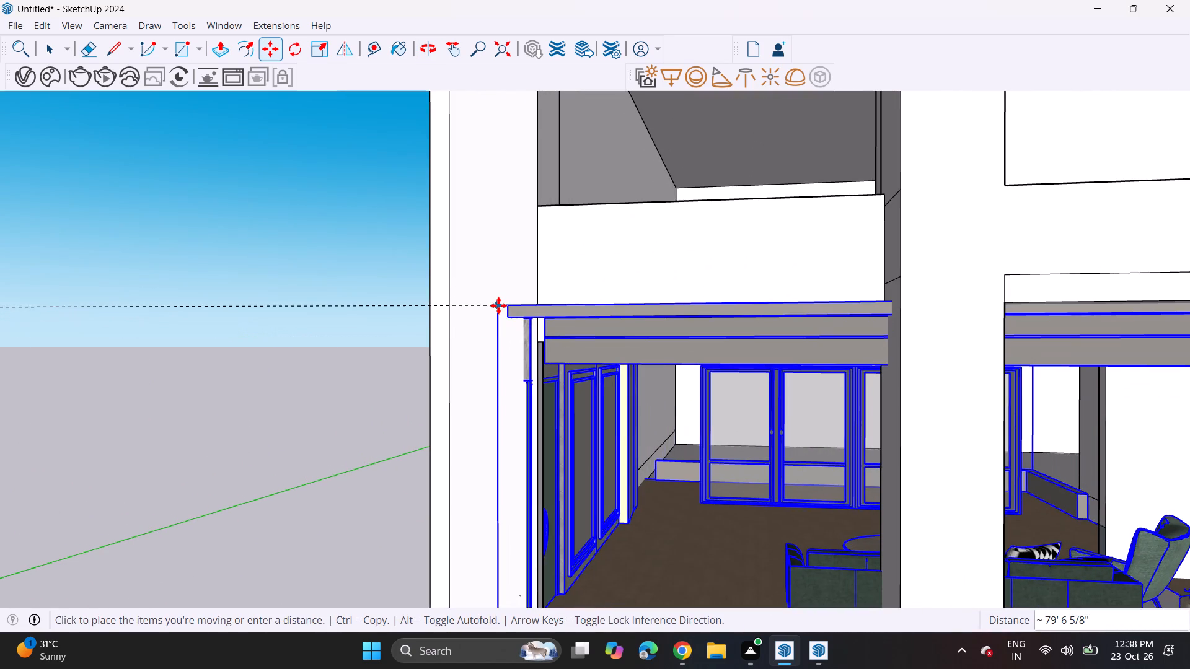
{"action": "left_click", "coordinate": [498, 305]}
Move the group about 12' further back by its upper corner, placing it under the ceiling behind the front beam.
{"action": "left_click", "coordinate": [498, 301]}
{"action": "middle_click_drag", "start_coordinate": [622, 324], "coordinate": [634, 247]}
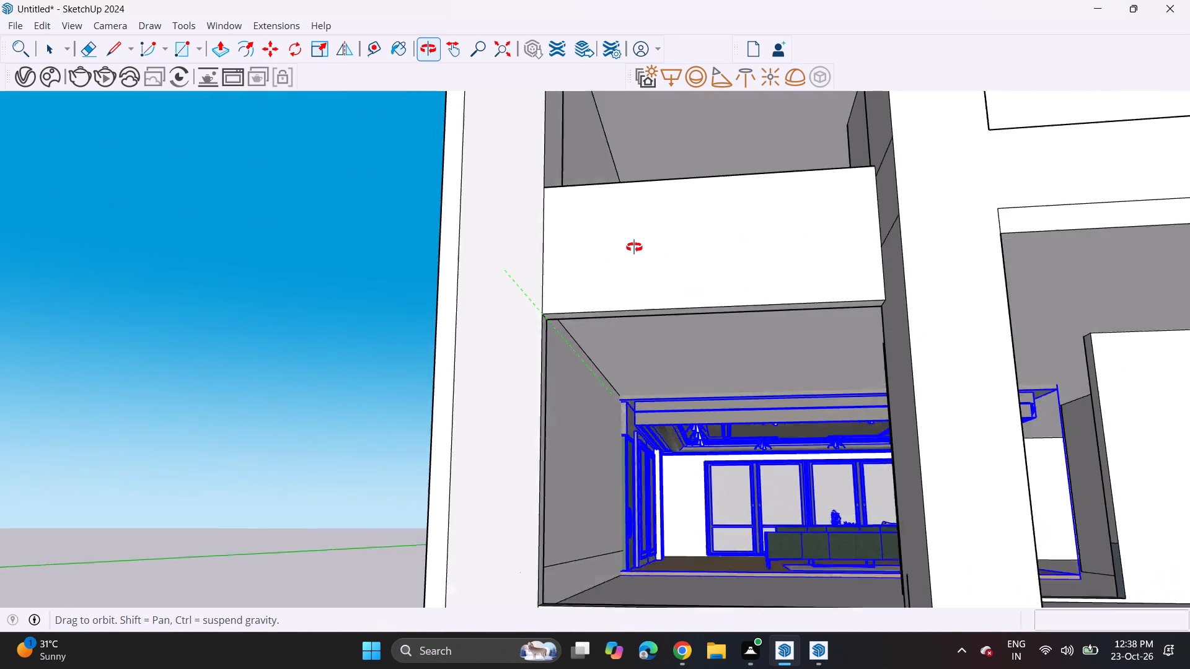
{"action": "middle_click_drag", "start_coordinate": [634, 247], "coordinate": [643, 216]}
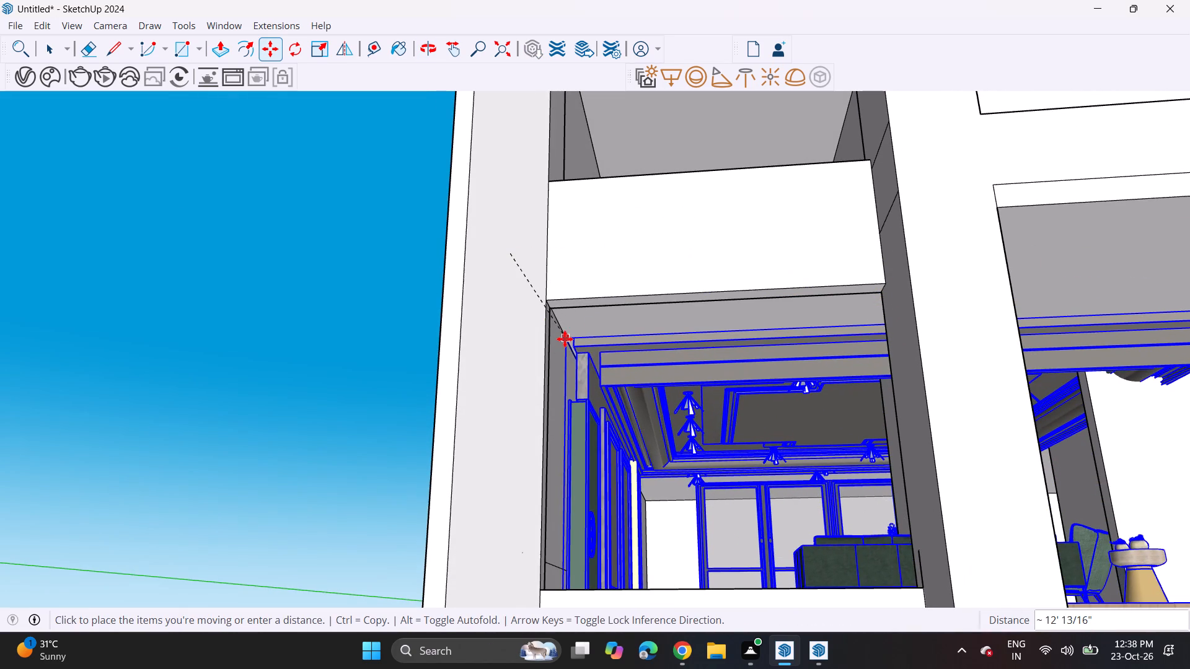
{"action": "left_click", "coordinate": [565, 339]}
Move the group by its lower front corner about 10' deeper into the house along the green axis.
{"action": "scroll", "coordinate": [571, 333], "scroll_direction": "down", "scroll_amount": 7}
{"action": "middle_click_drag", "start_coordinate": [583, 338], "coordinate": [349, 446]}
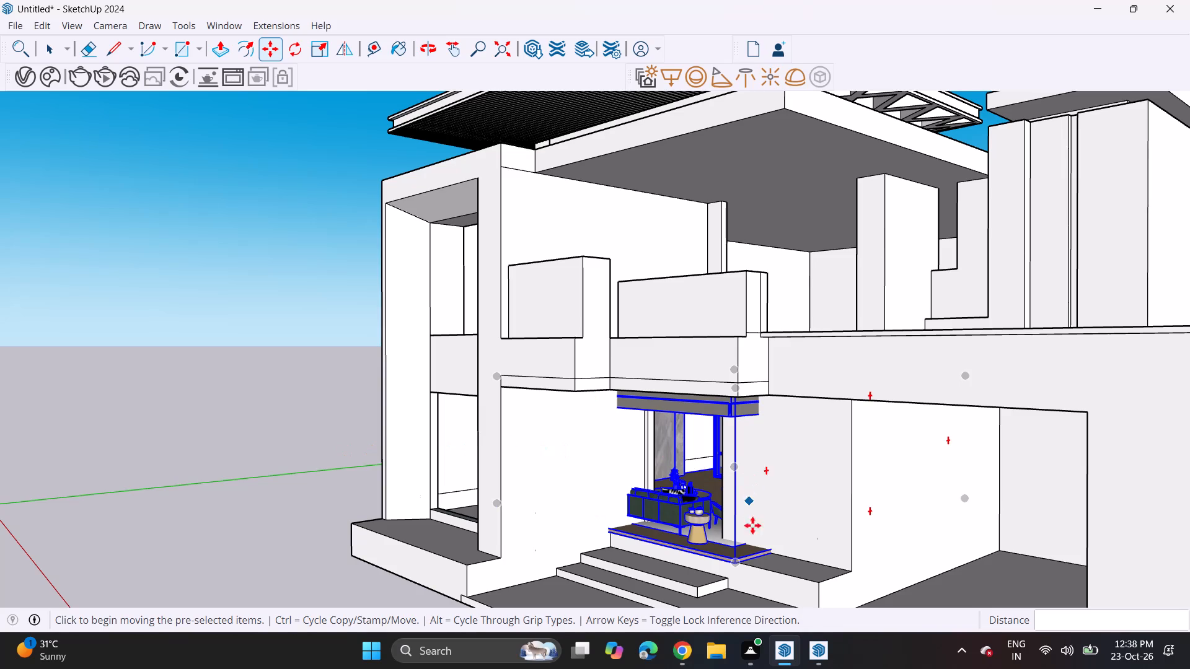
{"action": "left_click", "coordinate": [736, 571]}
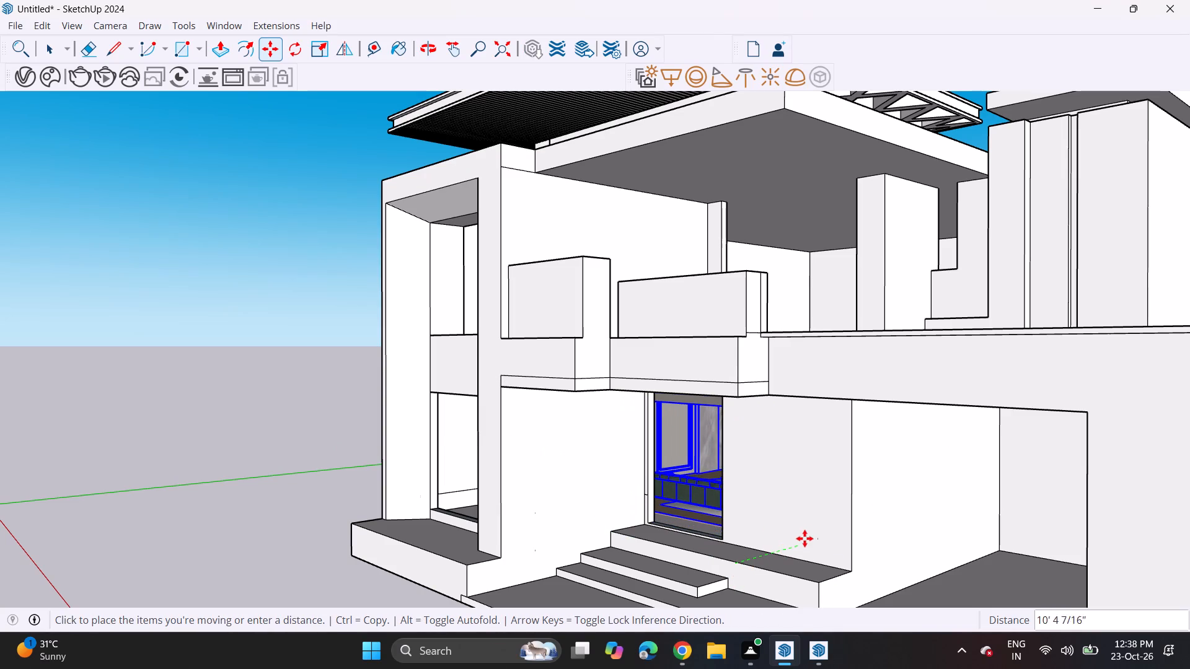
{"action": "left_click", "coordinate": [808, 536]}
Deselect the group and examine its fit in the ground-floor room from the front of the house.
{"action": "middle_click_drag", "start_coordinate": [490, 512], "coordinate": [797, 497]}
{"action": "scroll", "coordinate": [516, 504], "scroll_direction": "up", "scroll_amount": 1}
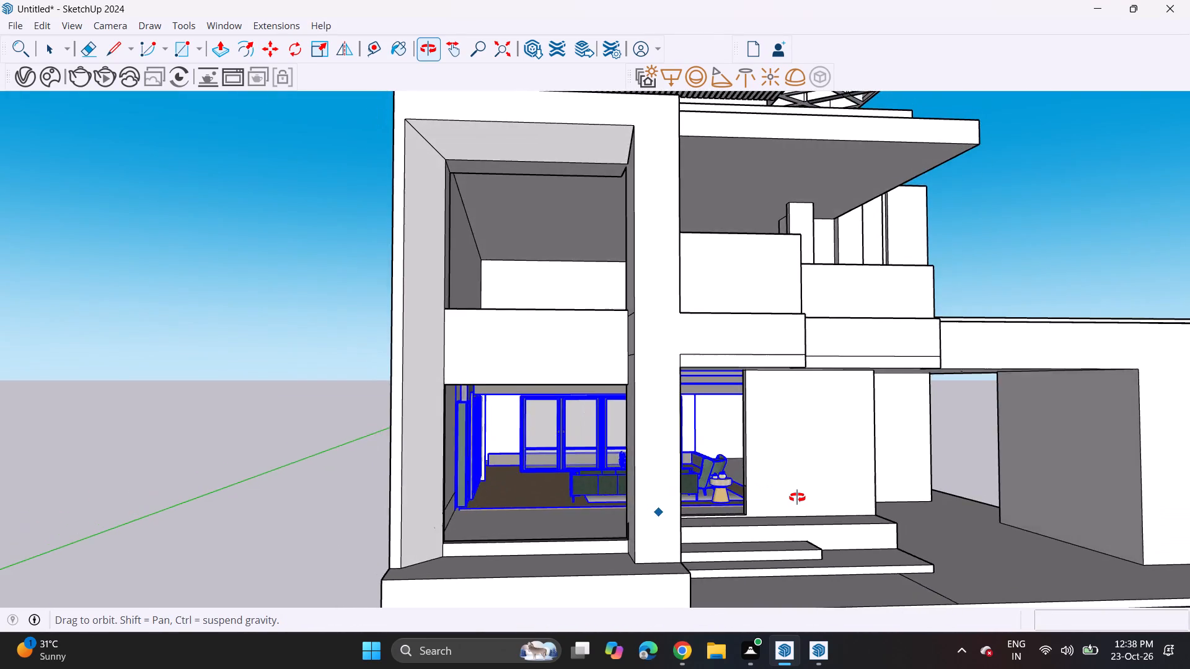
{"action": "middle_click_drag", "start_coordinate": [797, 497], "coordinate": [786, 473]}
{"action": "key", "text": "space"}
{"action": "left_click", "coordinate": [289, 475]}
{"action": "scroll", "coordinate": [294, 487], "scroll_direction": "down", "scroll_amount": 4}
{"action": "middle_click_drag", "start_coordinate": [294, 481], "coordinate": [298, 507]}
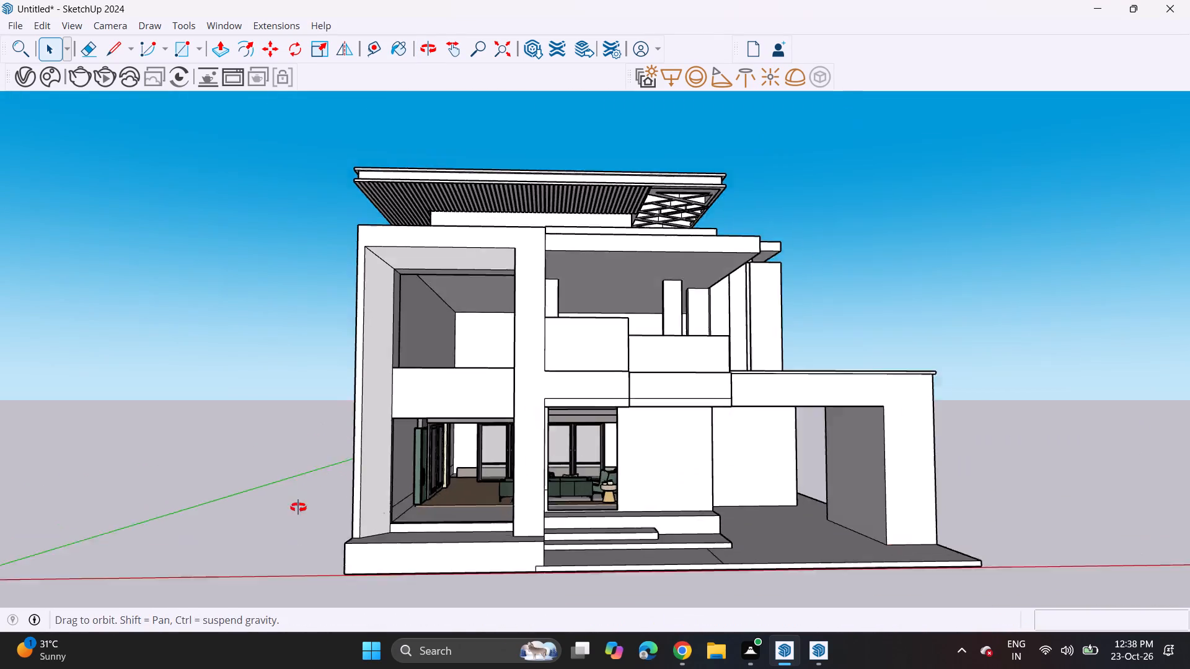
{"action": "middle_click_drag", "start_coordinate": [298, 507], "coordinate": [304, 532]}
{"action": "scroll", "coordinate": [531, 484], "scroll_direction": "up", "scroll_amount": 4}
{"action": "scroll", "coordinate": [473, 492], "scroll_direction": "up", "scroll_amount": 5}
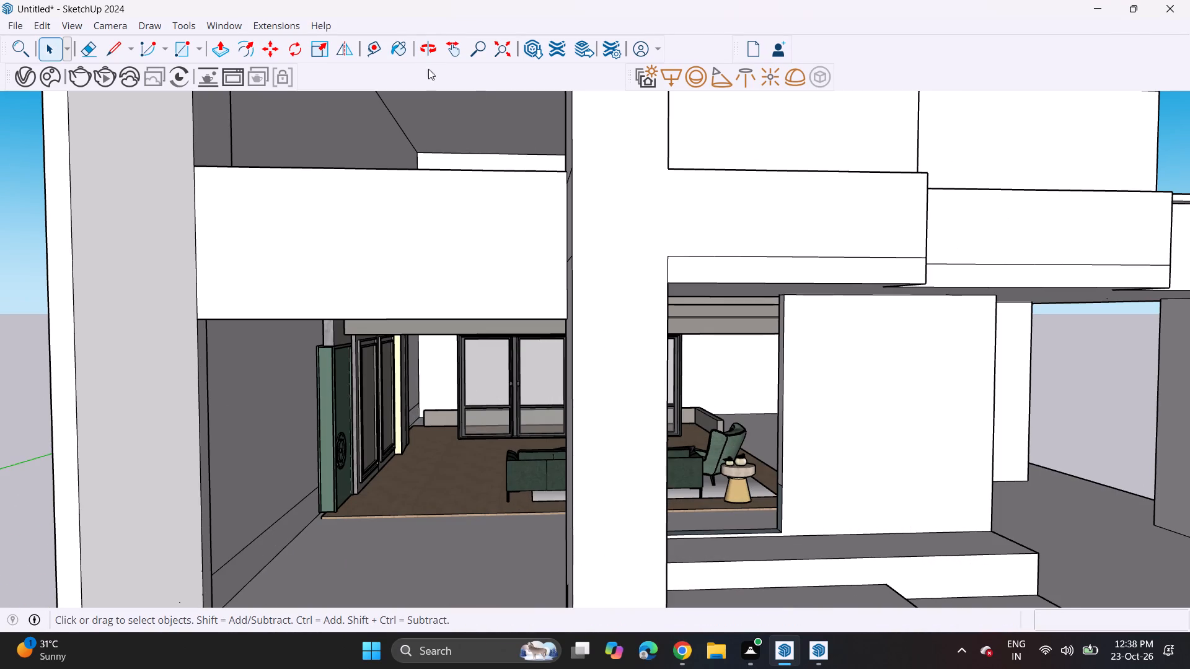
Show the Default Tray.
{"action": "left_click", "coordinate": [228, 29]}
{"action": "left_click", "coordinate": [244, 51]}
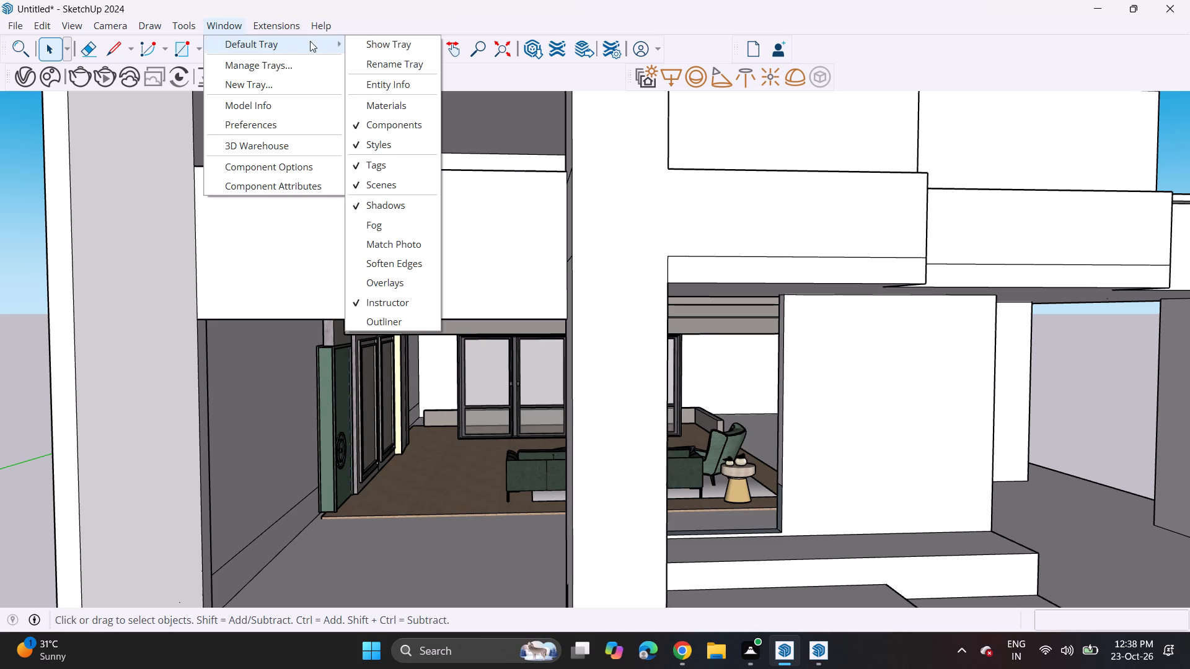
{"action": "left_click", "coordinate": [389, 41]}
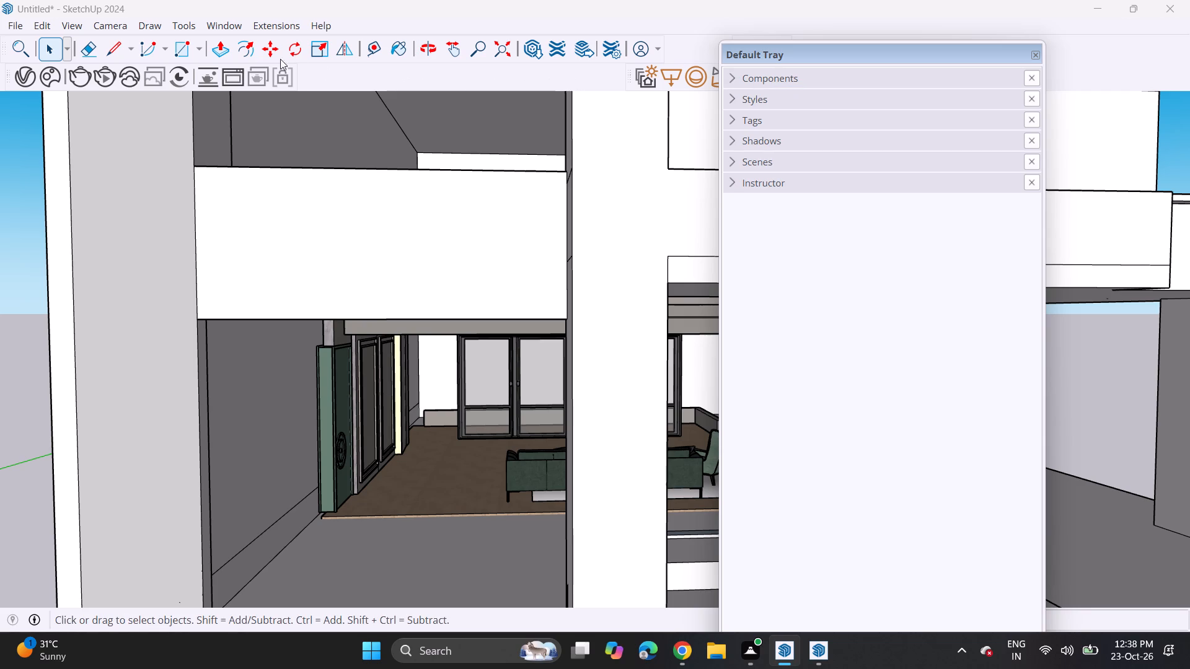
Create a new tray named Tray 1 that contains only the Materials dialog.
{"action": "left_click", "coordinate": [213, 25]}
{"action": "left_click", "coordinate": [236, 66]}
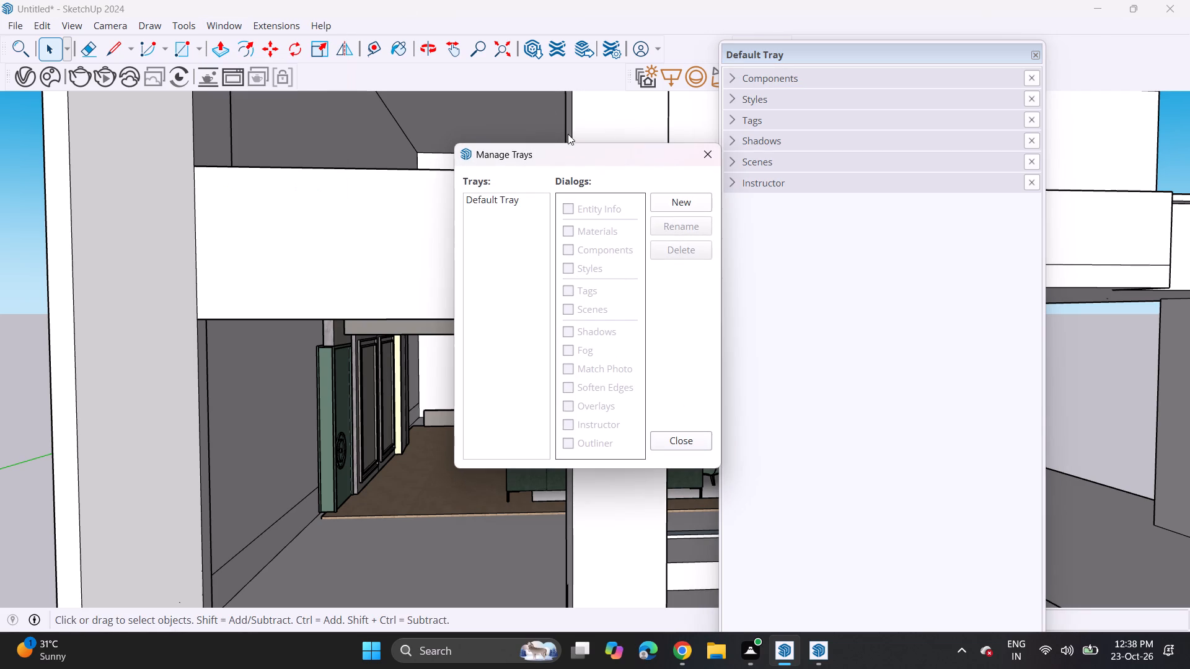
{"action": "left_click", "coordinate": [679, 204]}
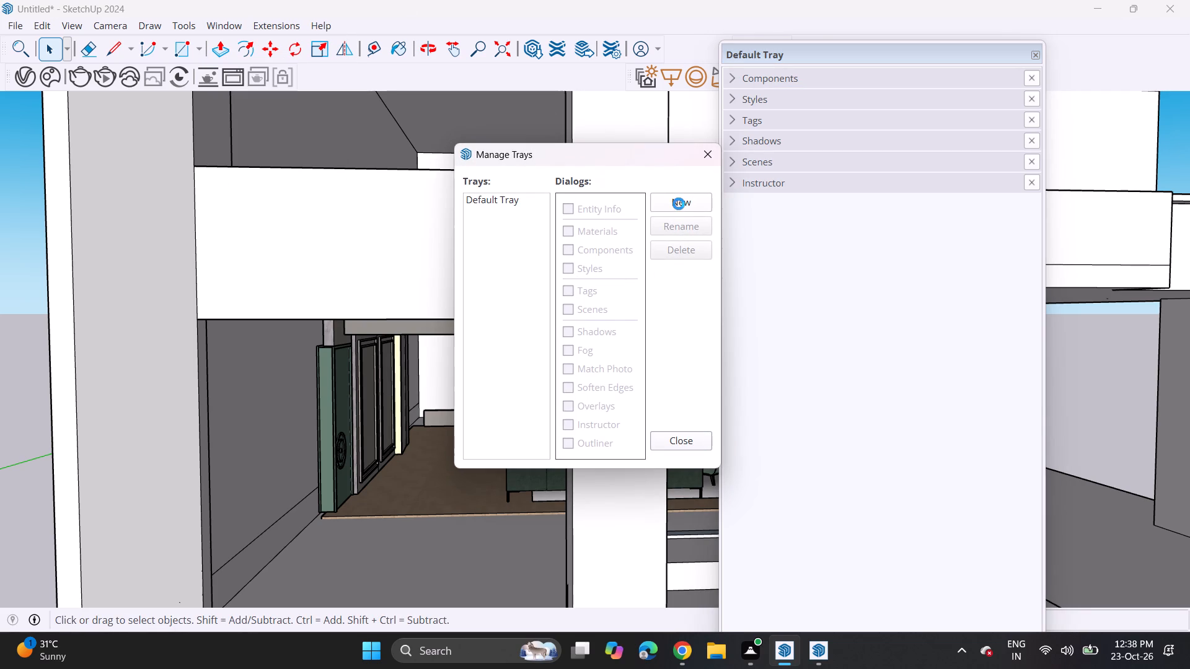
{"action": "left_click", "coordinate": [685, 206]}
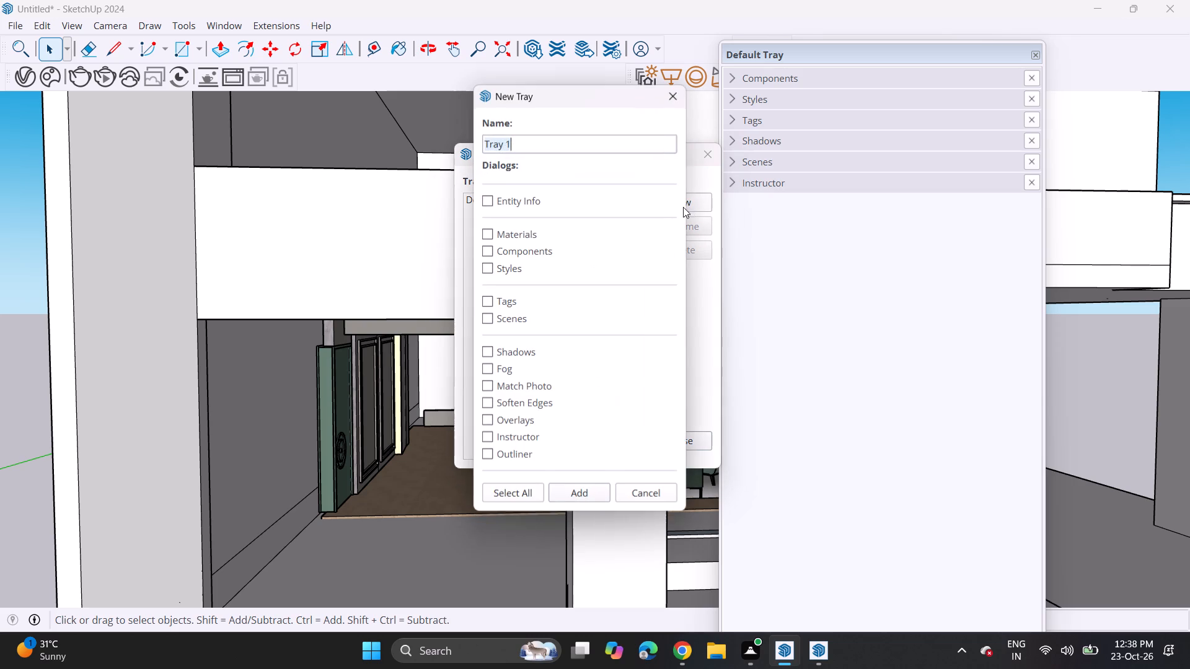
{"action": "left_click", "coordinate": [526, 232]}
{"action": "left_click", "coordinate": [565, 494]}
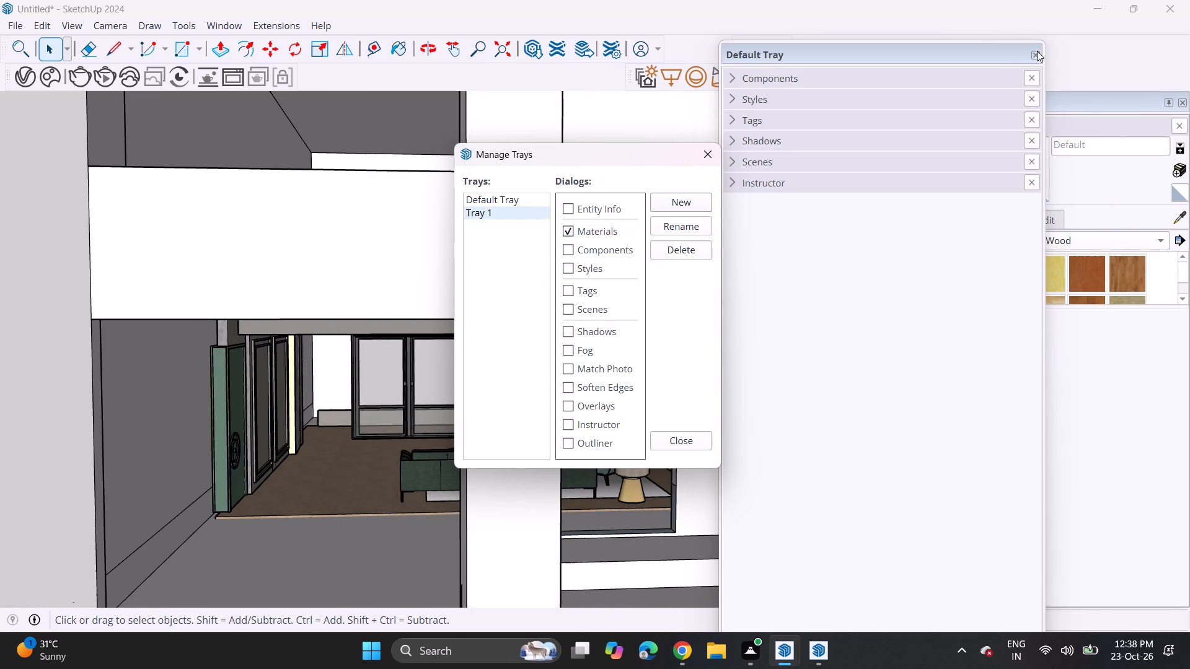
Close the tray manager and the floating Default Tray.
{"action": "left_click", "coordinate": [1037, 51]}
{"action": "left_click", "coordinate": [1034, 56]}
{"action": "left_click", "coordinate": [1034, 56]}
{"action": "left_click_drag", "start_coordinate": [973, 58], "coordinate": [986, 58]}
{"action": "left_click", "coordinate": [705, 146]}
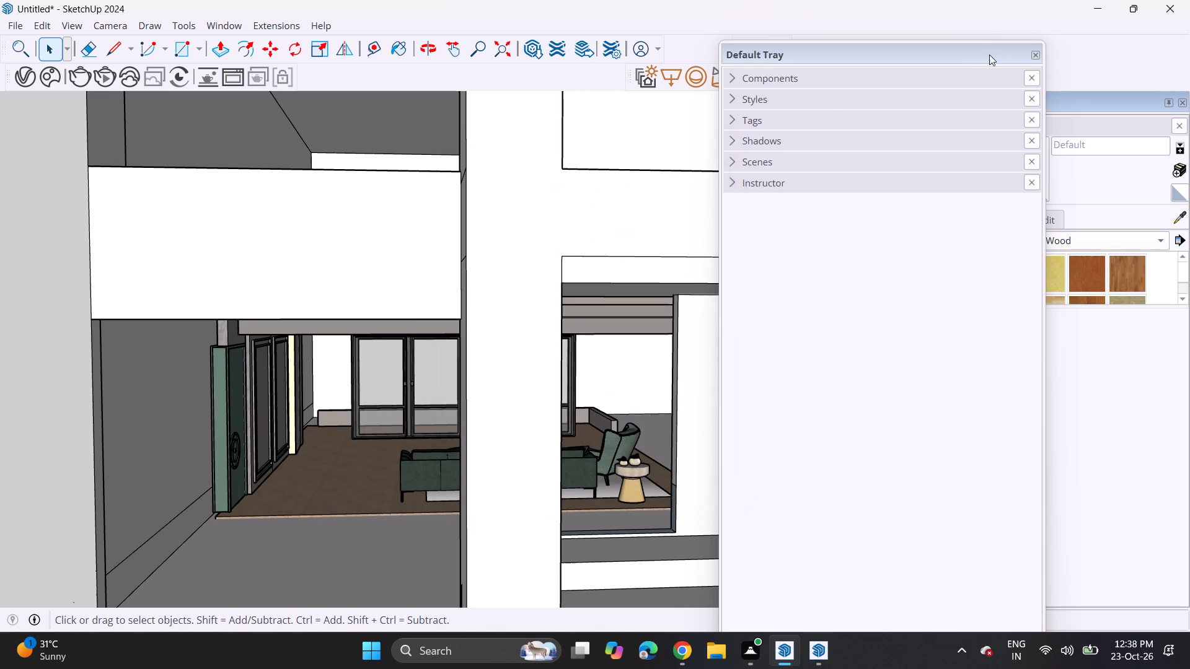
{"action": "left_click", "coordinate": [1036, 58]}
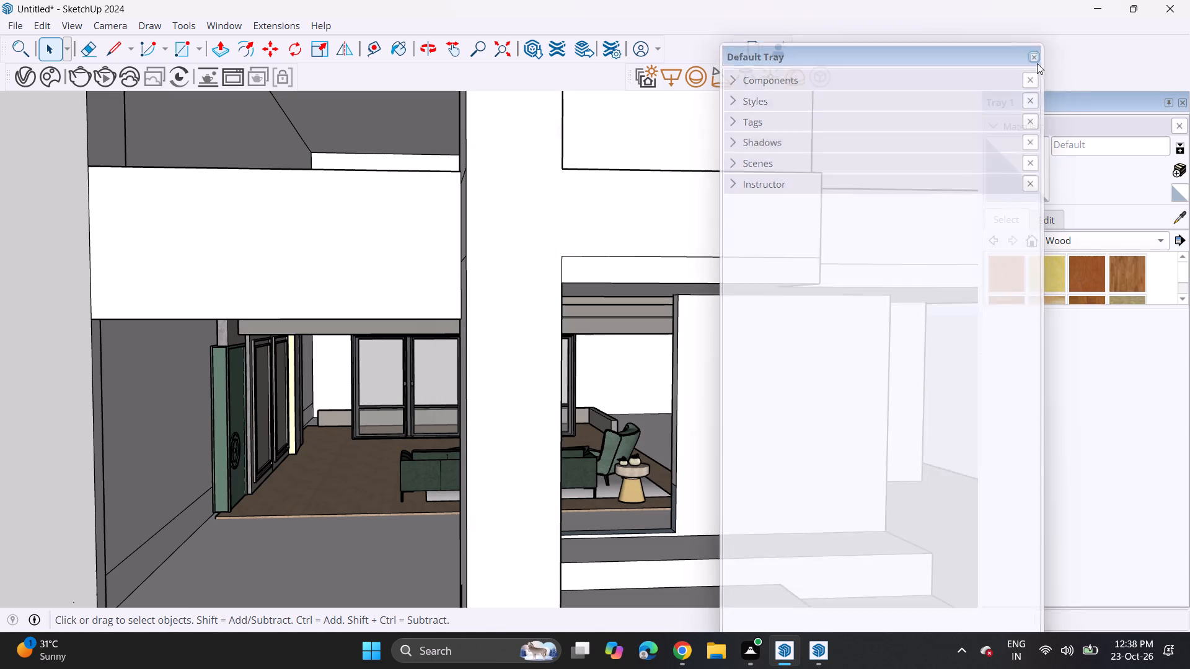
Sample the brown flooring material inside the room and paint the bare floor at the front with it.
{"action": "left_click", "coordinate": [1174, 219]}
{"action": "left_click", "coordinate": [351, 481]}
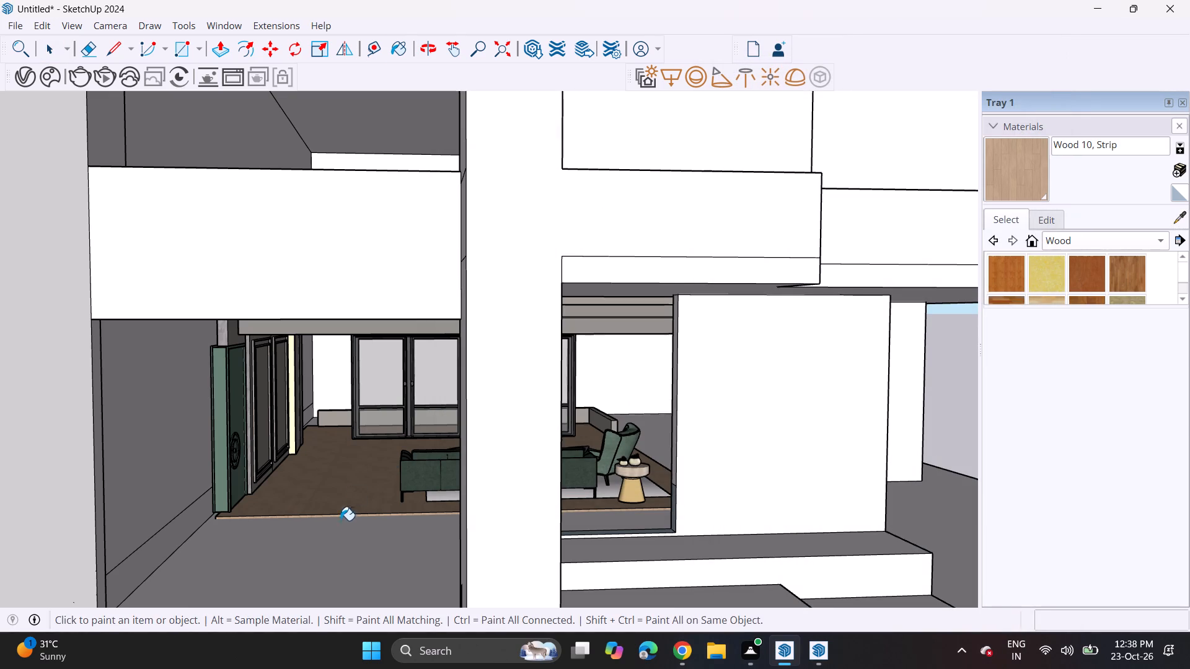
{"action": "left_click", "coordinate": [337, 538]}
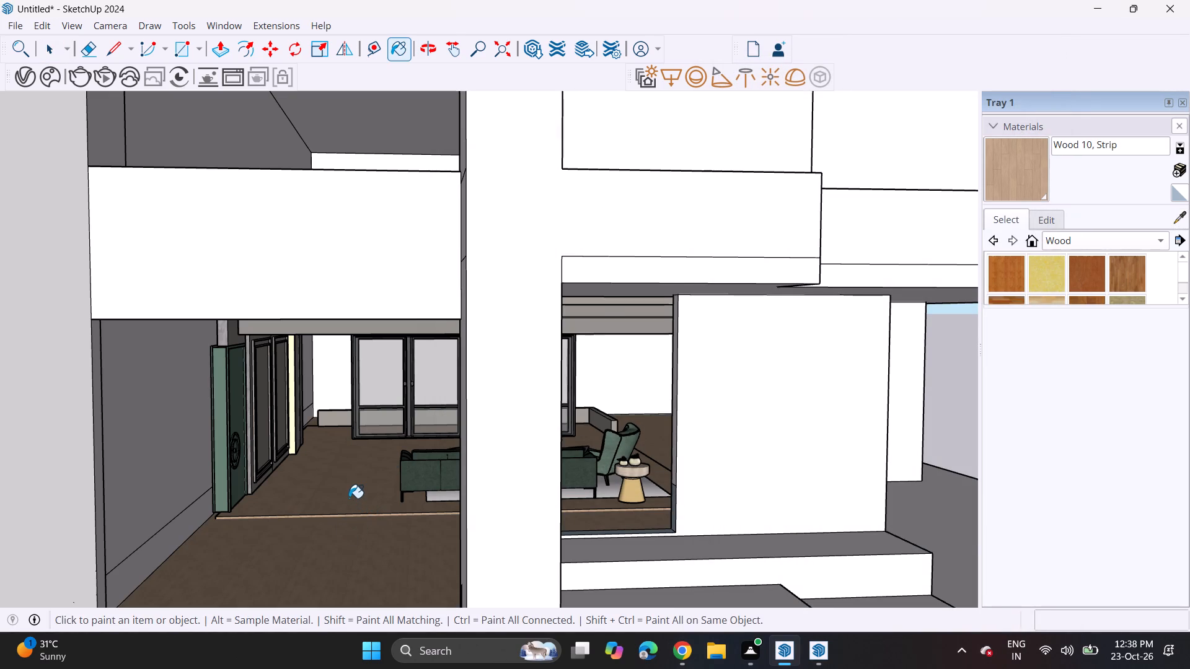
Sample the grey Material2 from the panelled side unit and paint the side wall, back wall and low back-wall strip with it.
{"action": "scroll", "coordinate": [340, 486], "scroll_direction": "up", "scroll_amount": 1}
{"action": "middle_click_drag", "start_coordinate": [338, 437], "coordinate": [306, 422]}
{"action": "left_click", "coordinate": [1173, 222]}
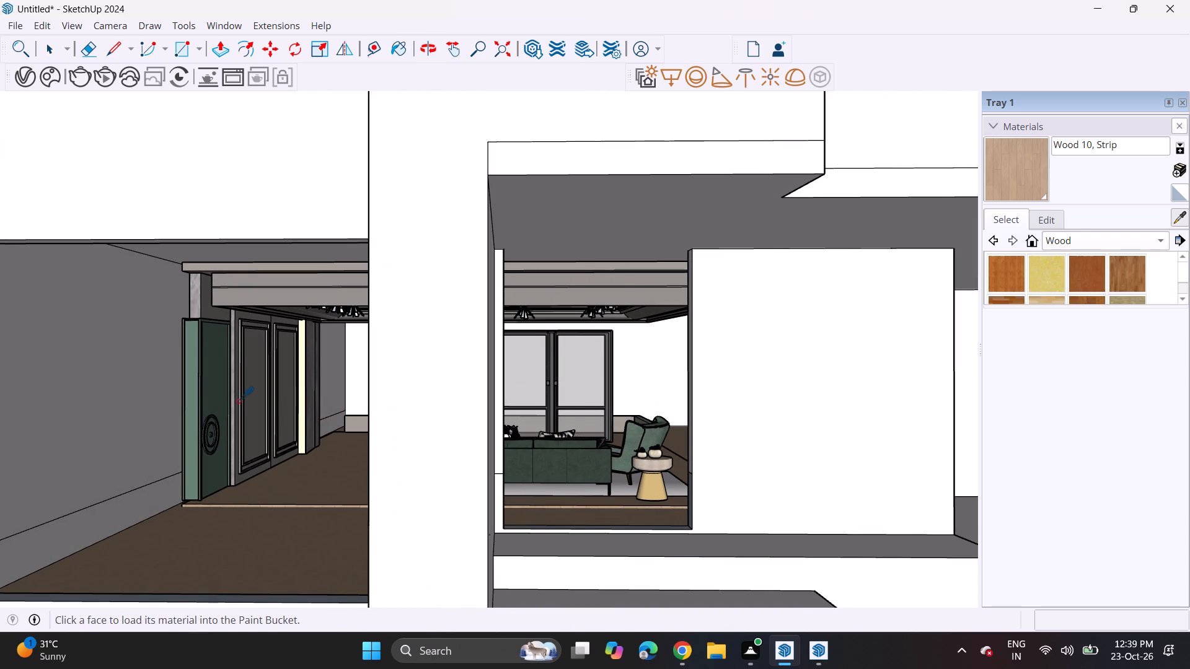
{"action": "left_click", "coordinate": [253, 395]}
{"action": "left_click", "coordinate": [124, 404]}
{"action": "left_click", "coordinate": [146, 494]}
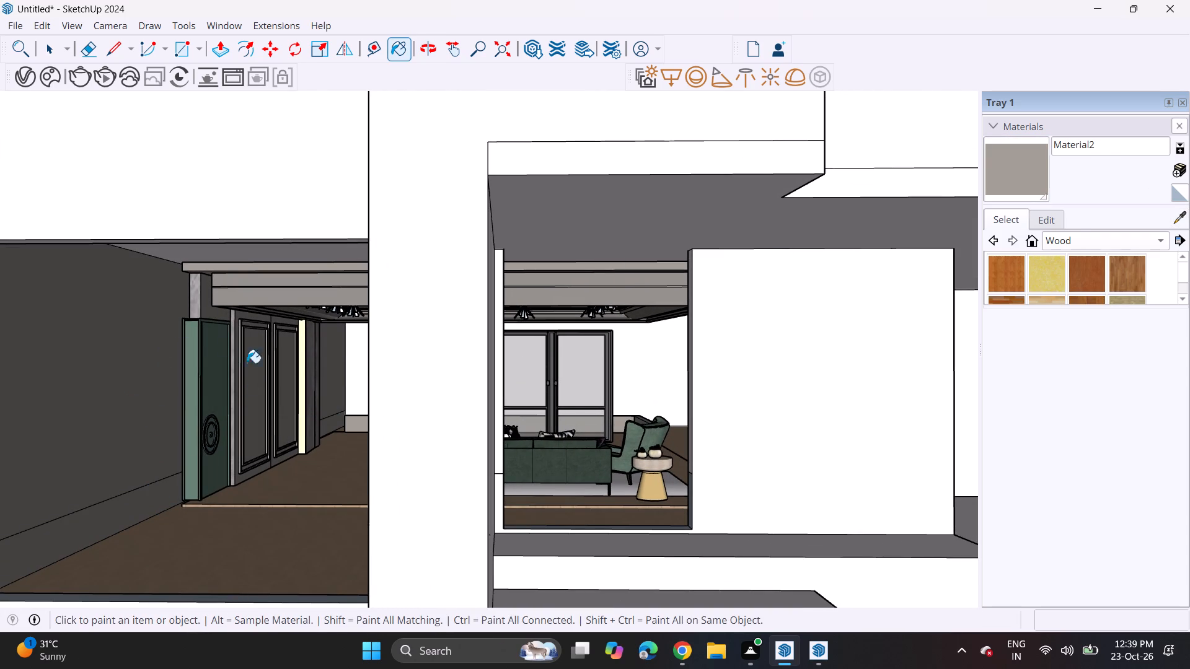
{"action": "left_click", "coordinate": [358, 367]}
{"action": "middle_click_drag", "start_coordinate": [300, 390], "coordinate": [356, 393]}
{"action": "scroll", "coordinate": [355, 421], "scroll_direction": "up", "scroll_amount": 4}
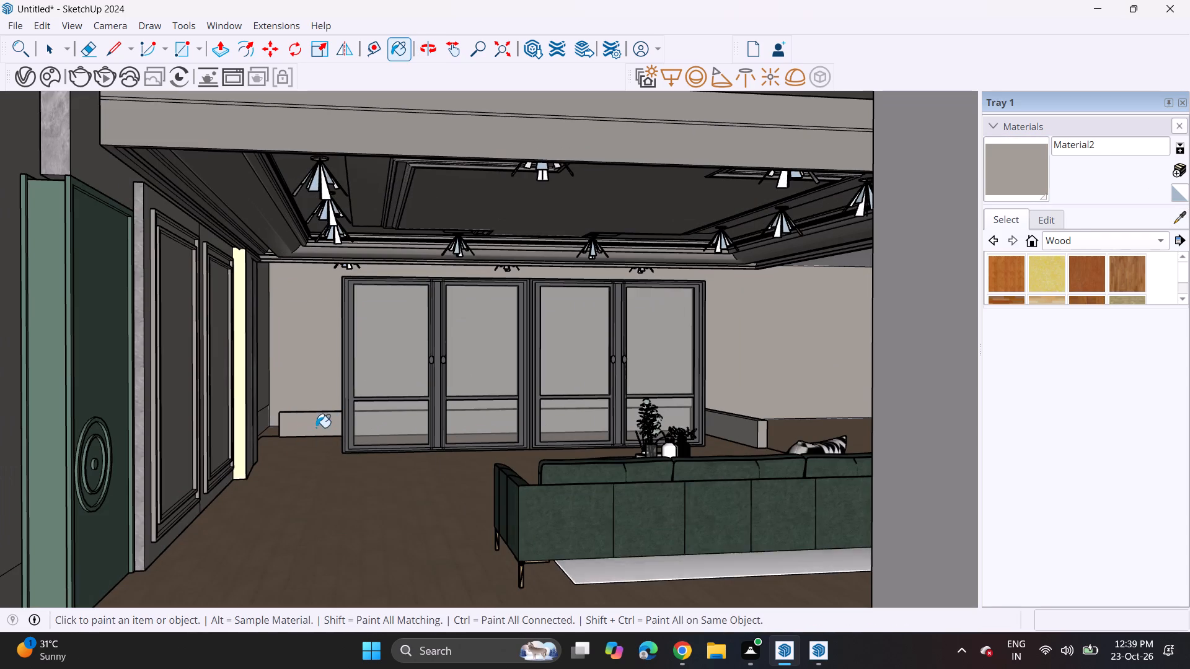
{"action": "left_click", "coordinate": [316, 427]}
Apply the same grey Material2 at the rug by the sofa and the back wall behind the armchair.
{"action": "scroll", "coordinate": [320, 411], "scroll_direction": "down", "scroll_amount": 6}
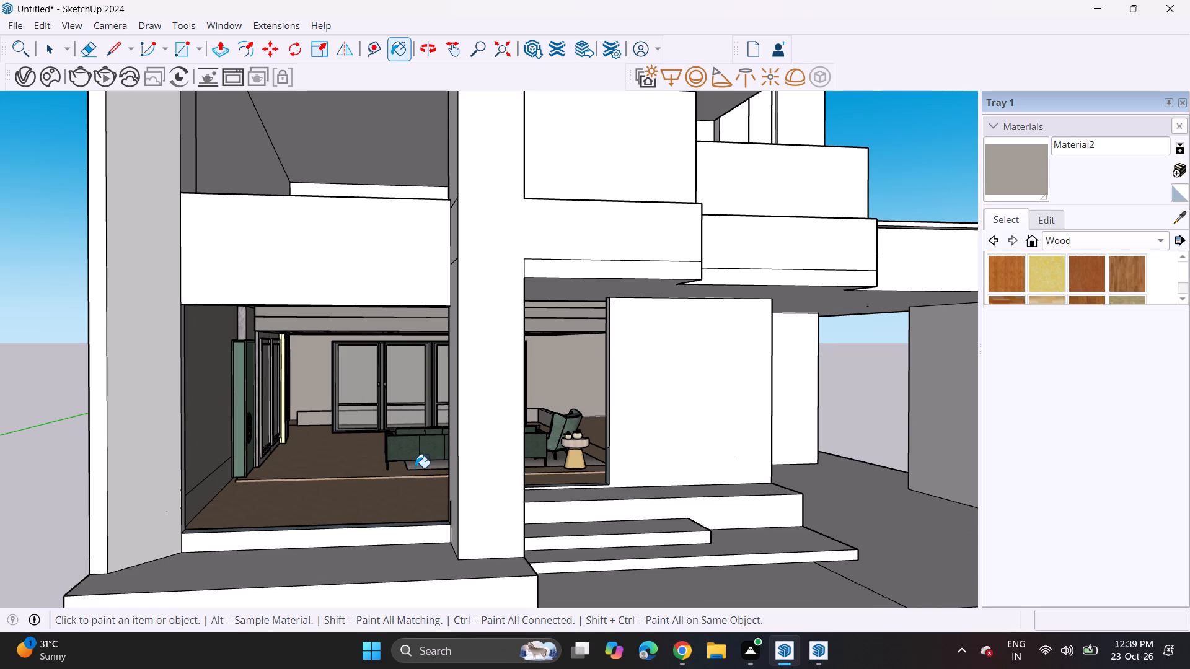
{"action": "left_click", "coordinate": [415, 468]}
{"action": "left_click", "coordinate": [424, 461]}
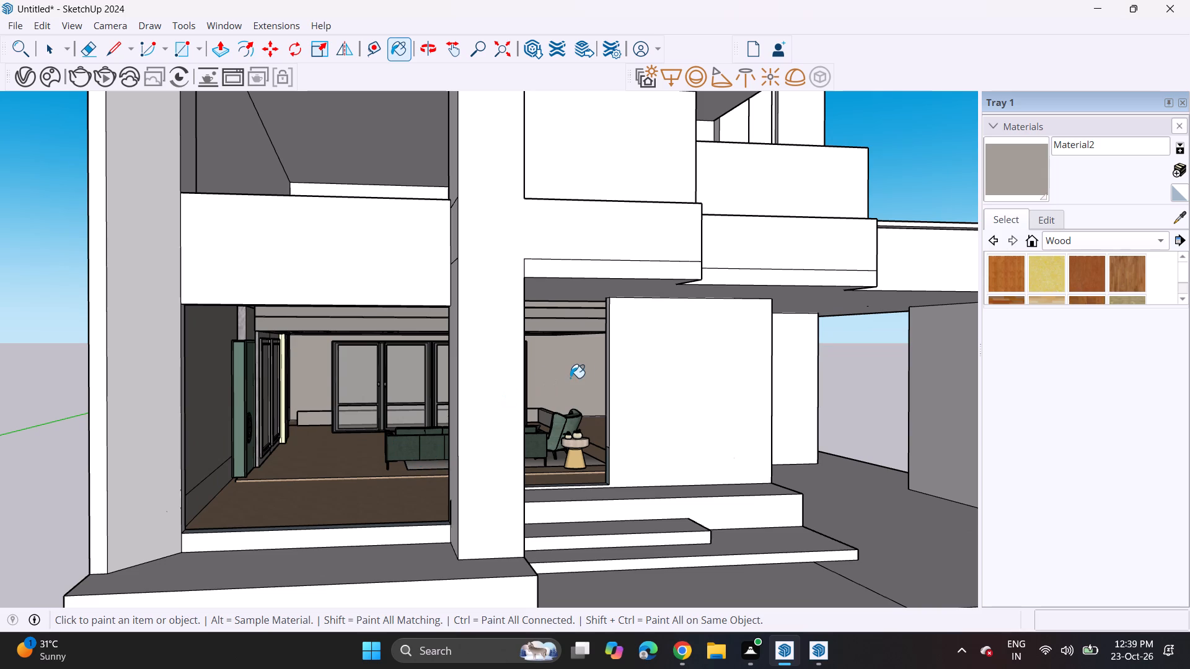
{"action": "left_click", "coordinate": [570, 378]}
{"action": "key", "text": "space"}
{"action": "left_click", "coordinate": [51, 363]}
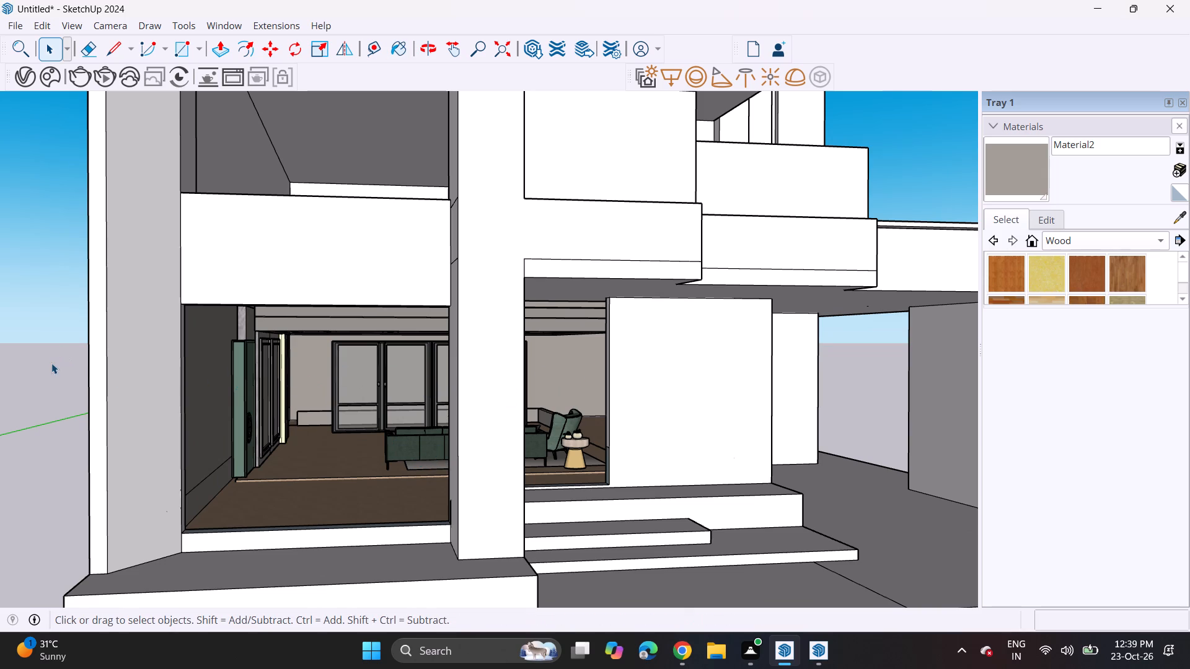
Explode the furnished room group inside the ground floor.
{"action": "scroll", "coordinate": [319, 411], "scroll_direction": "down", "scroll_amount": 6}
{"action": "middle_click_drag", "start_coordinate": [372, 414], "coordinate": [387, 406]}
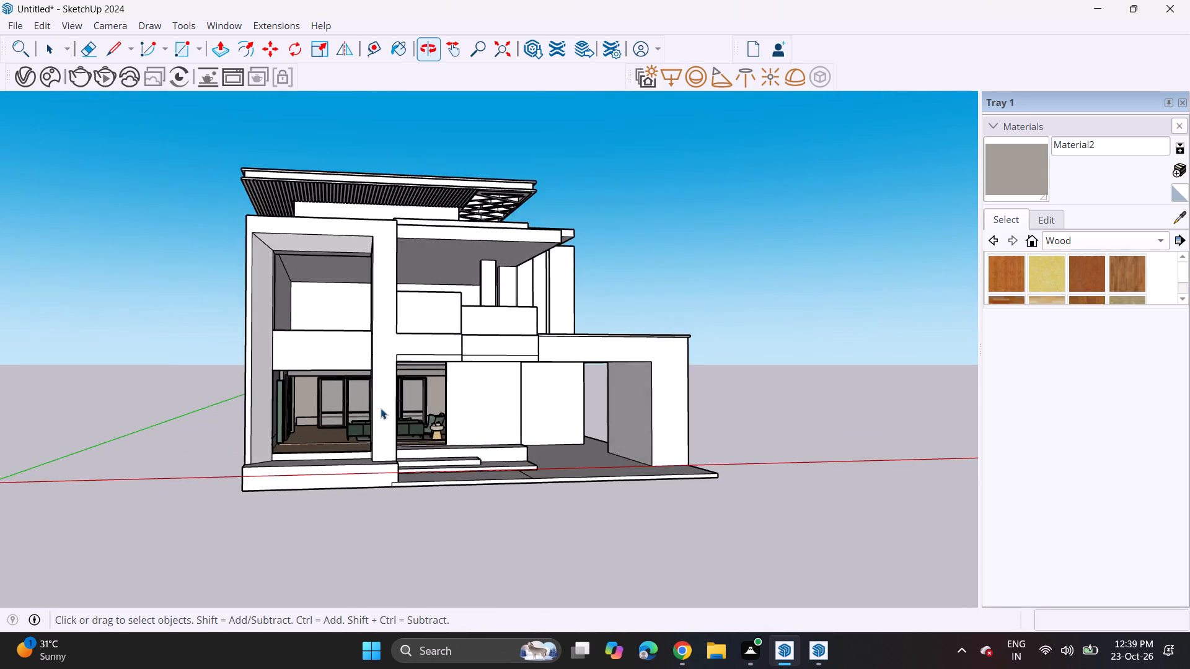
{"action": "scroll", "coordinate": [352, 412], "scroll_direction": "up", "scroll_amount": 6}
{"action": "left_click", "coordinate": [345, 392]}
{"action": "right_click", "coordinate": [345, 392]}
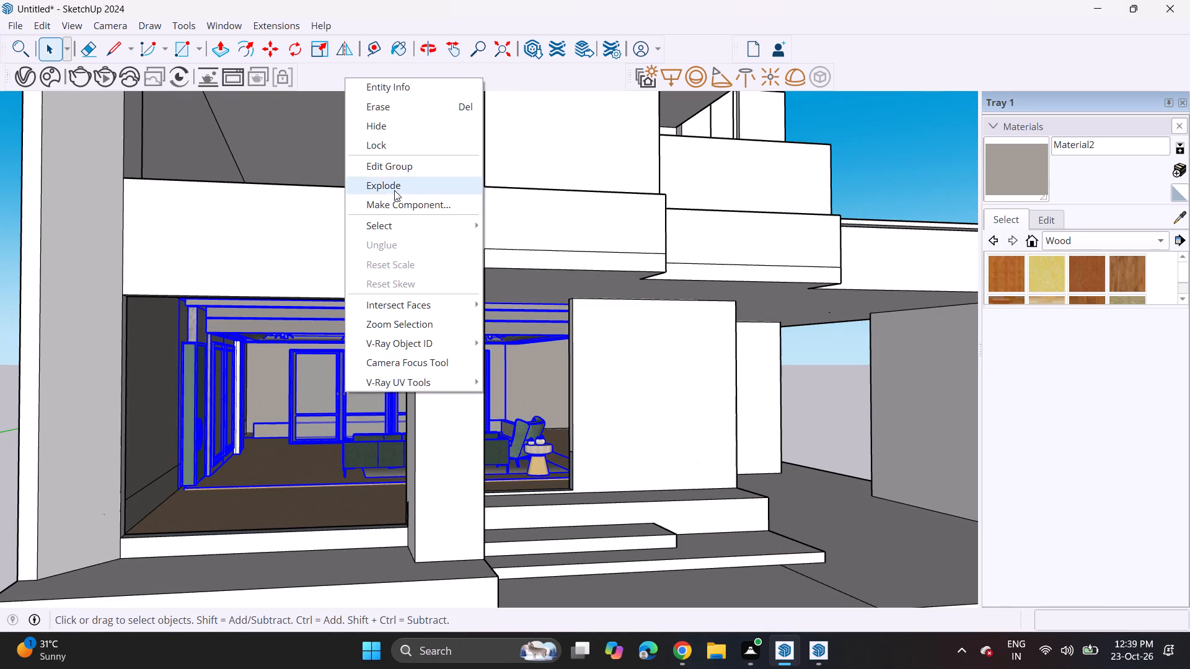
{"action": "left_click", "coordinate": [395, 185]}
Delete both glazed door units and the low strip along the back wall of the room.
{"action": "left_click", "coordinate": [340, 381]}
{"action": "key", "text": "Delete"}
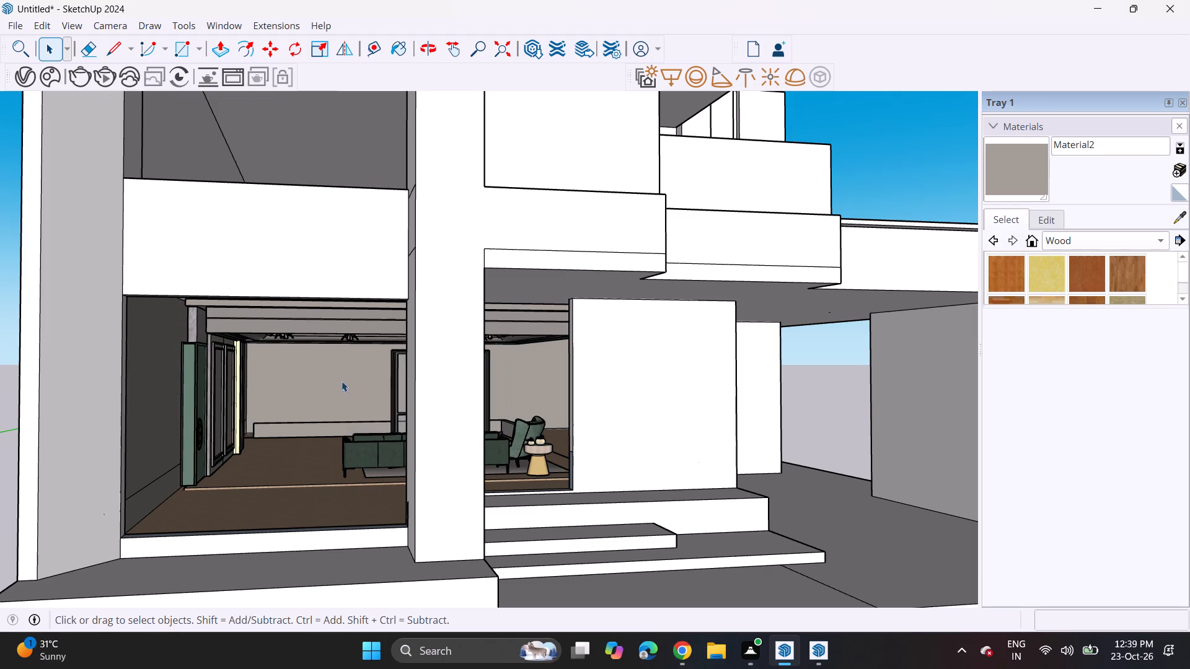
{"action": "left_click", "coordinate": [405, 377]}
{"action": "key", "text": "Delete"}
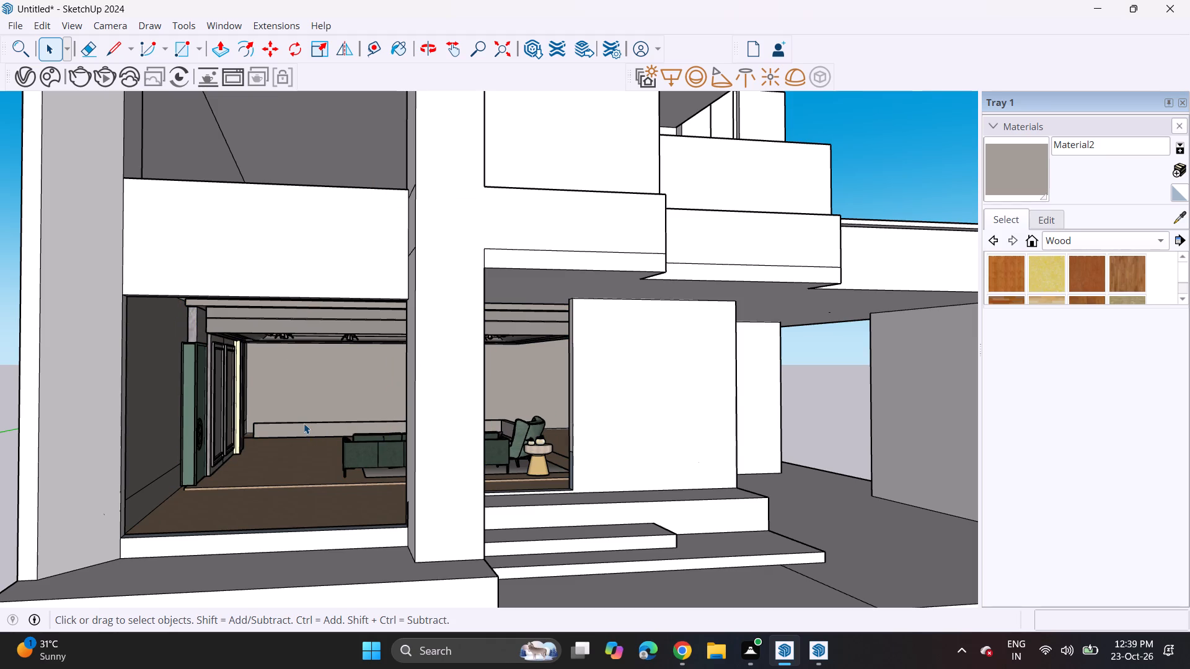
{"action": "left_click", "coordinate": [304, 423]}
{"action": "key", "text": "Delete"}
Move the green sofa about 11' 8" away from the coffee table toward the panelled side wall.
{"action": "middle_click_drag", "start_coordinate": [328, 419], "coordinate": [330, 425]}
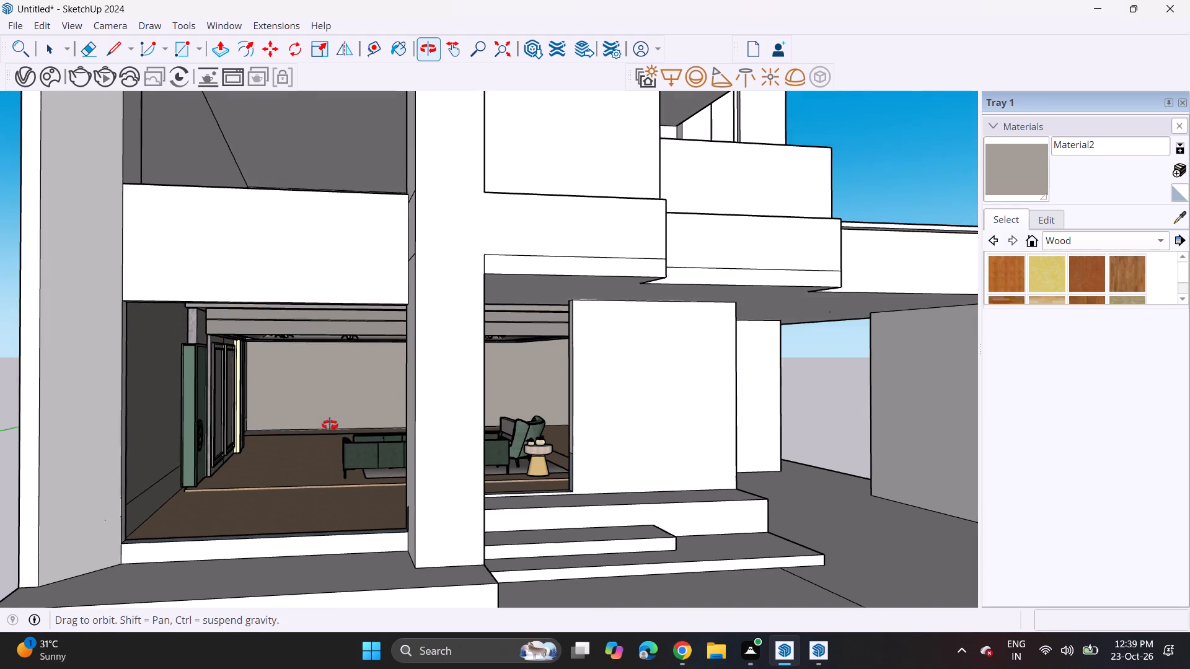
{"action": "middle_click_drag", "start_coordinate": [330, 425], "coordinate": [337, 439]}
{"action": "key", "text": "space"}
{"action": "left_click", "coordinate": [371, 470]}
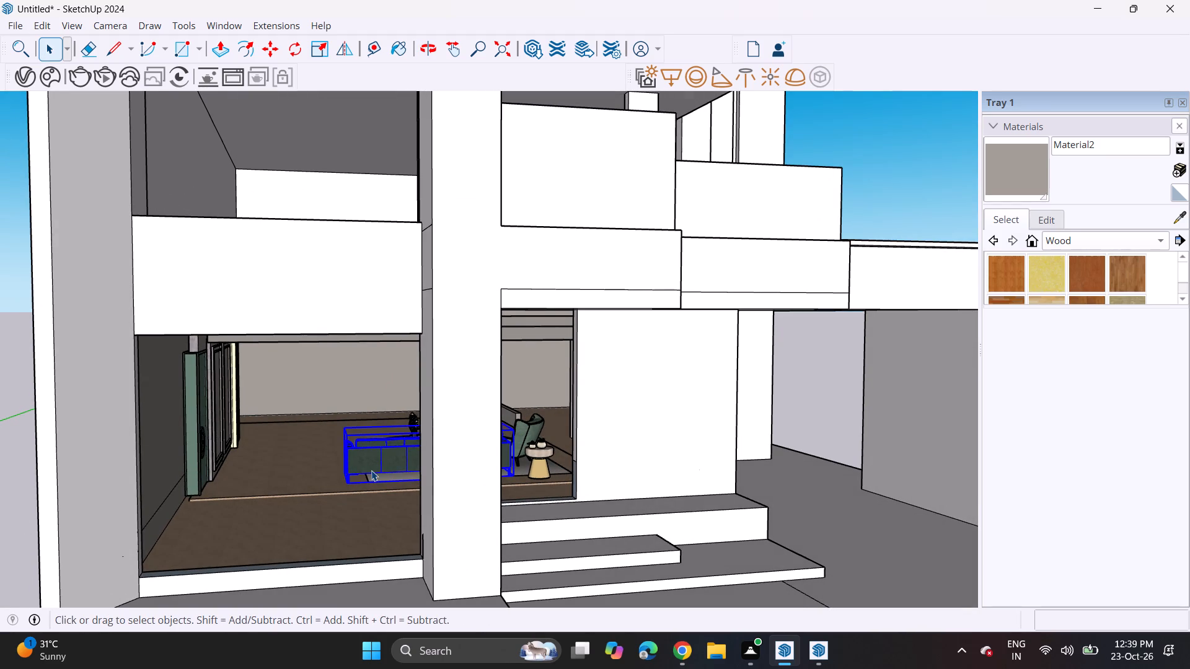
{"action": "key", "text": "m"}
{"action": "left_click", "coordinate": [368, 474]}
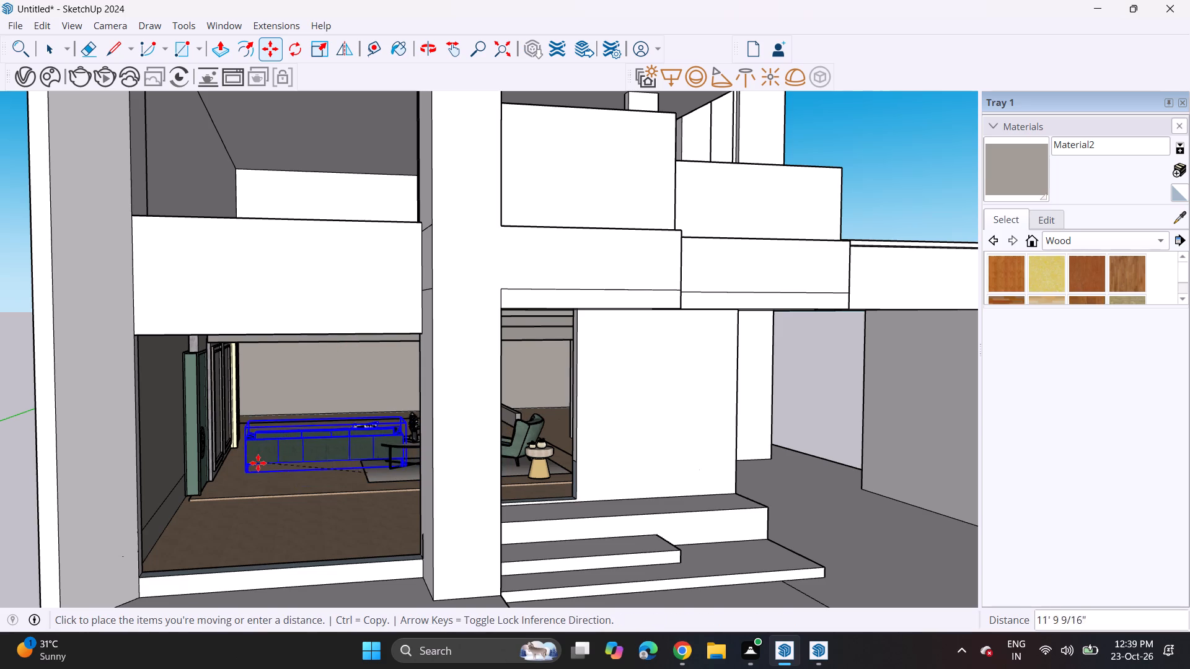
{"action": "left_click", "coordinate": [234, 476]}
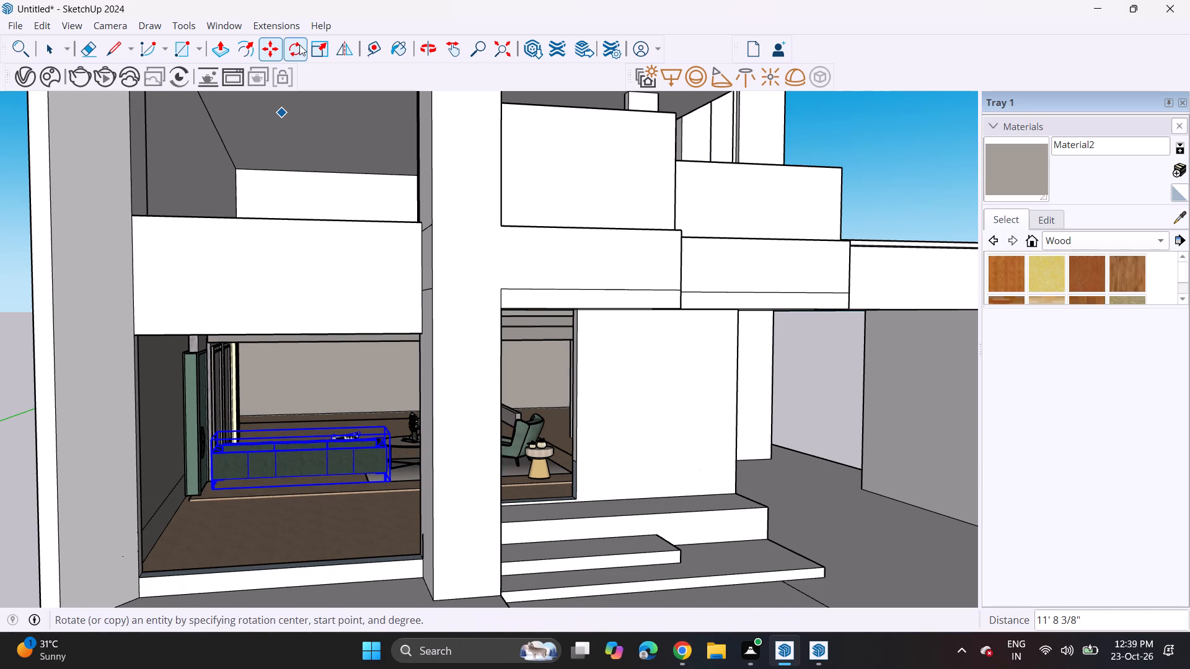
Rotate the sofa 90 degrees on the floor plane.
{"action": "left_click", "coordinate": [298, 45]}
{"action": "middle_click_drag", "start_coordinate": [290, 446], "coordinate": [292, 466]}
{"action": "left_click", "coordinate": [304, 531]}
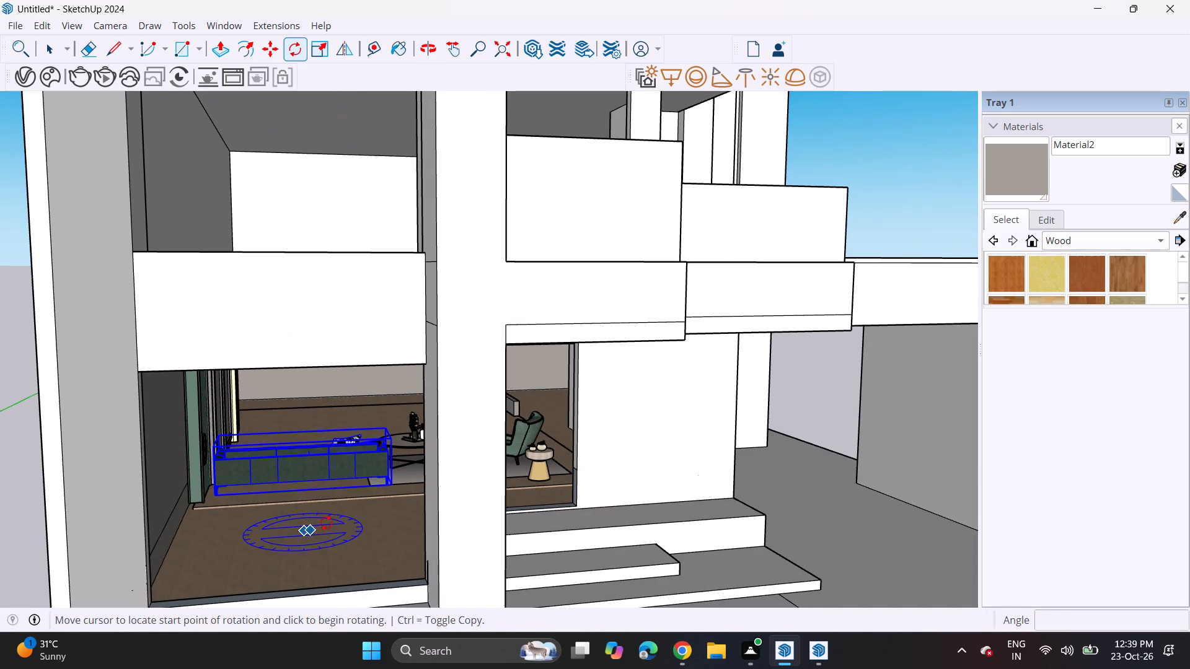
{"action": "left_click", "coordinate": [348, 520]}
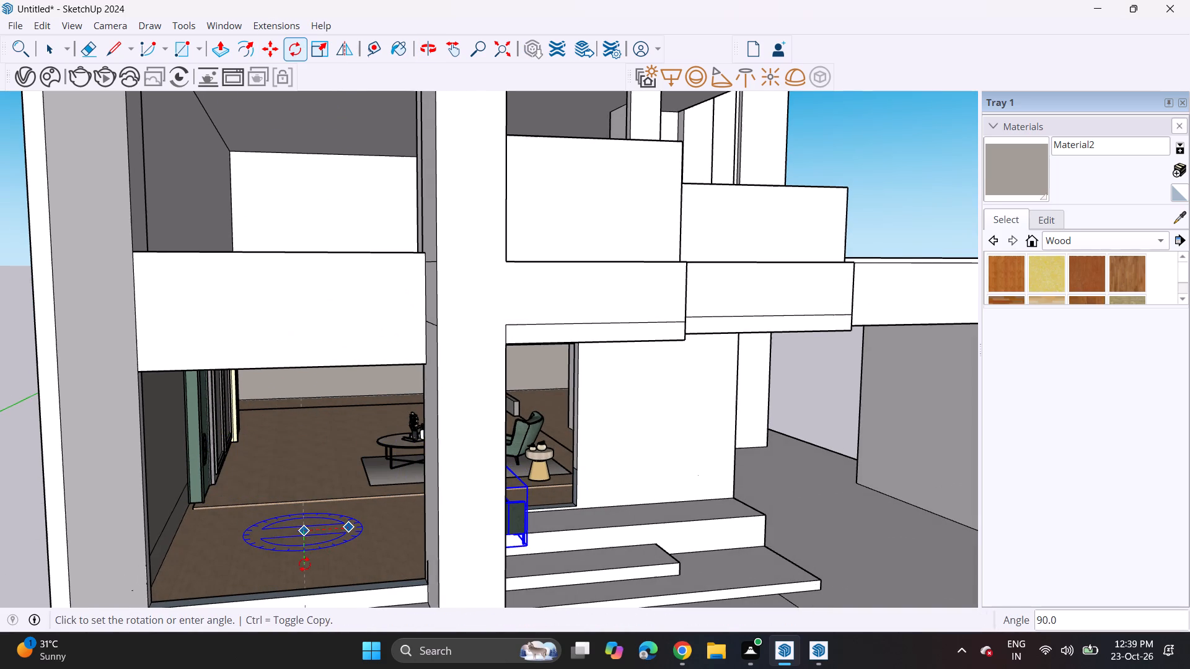
{"action": "left_click", "coordinate": [303, 564]}
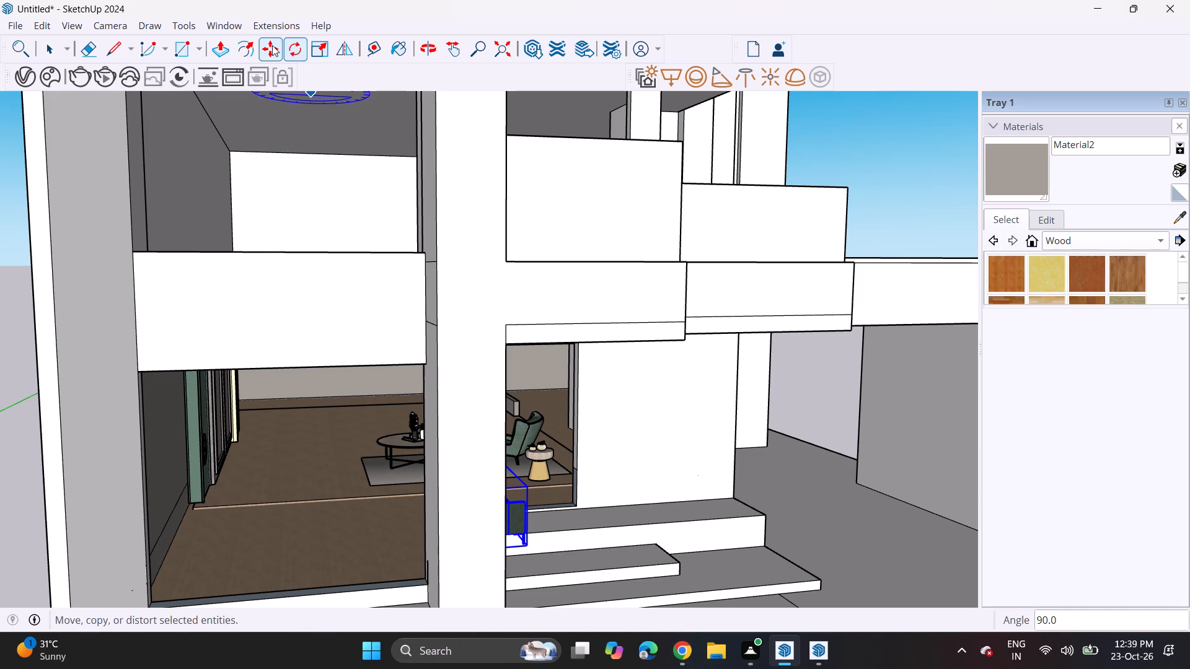
Move the rotated sofa about 26' 5" back into the room, between the panelled side wall and the coffee table.
{"action": "left_click", "coordinate": [272, 45]}
{"action": "left_click", "coordinate": [531, 549]}
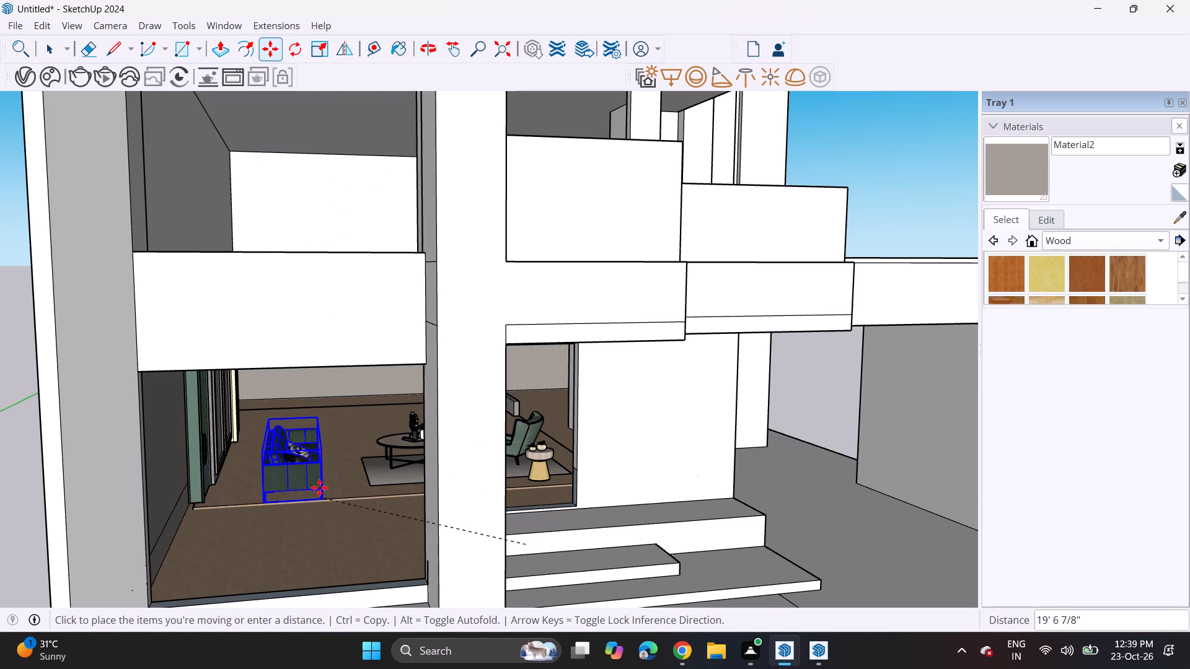
{"action": "left_click", "coordinate": [342, 476]}
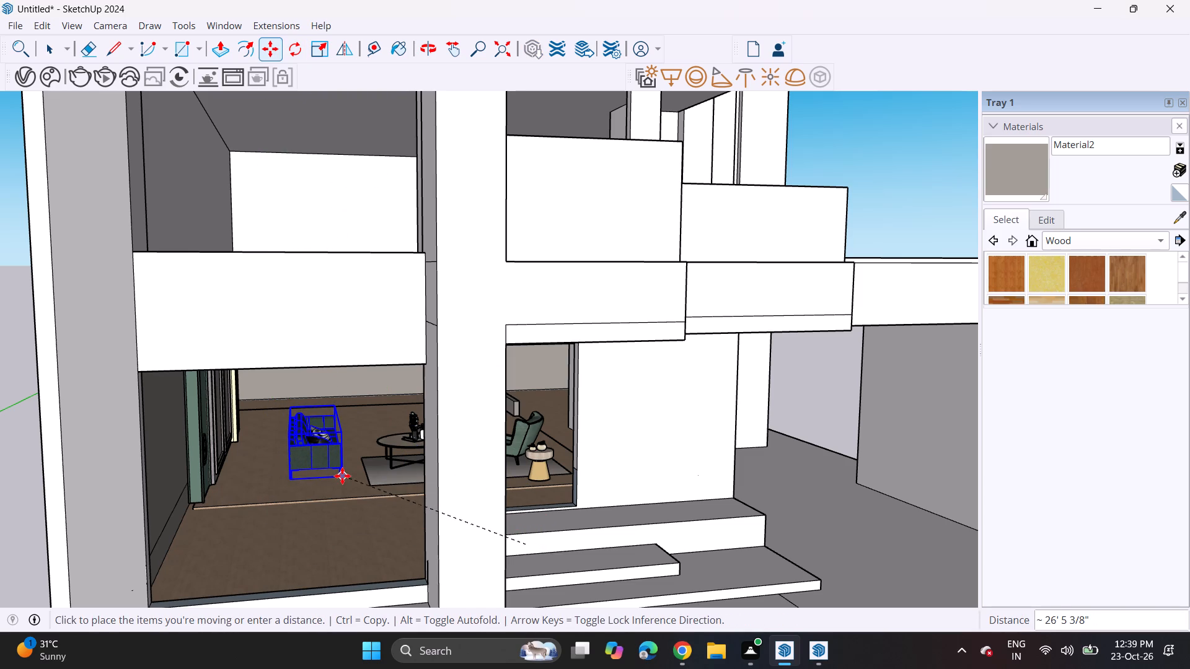
{"action": "key", "text": "space"}
{"action": "left_click", "coordinate": [20, 461]}
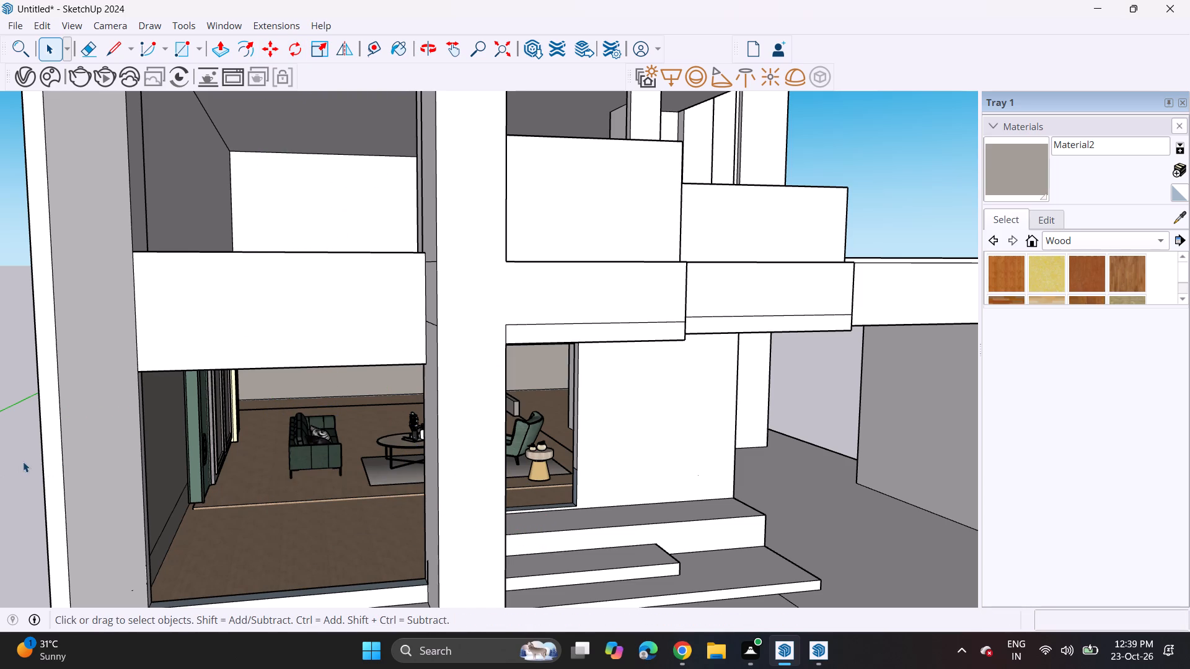
Delete the green panel with the circular ornament at the front end of the side wall.
{"action": "middle_click_drag", "start_coordinate": [223, 451], "coordinate": [198, 418]}
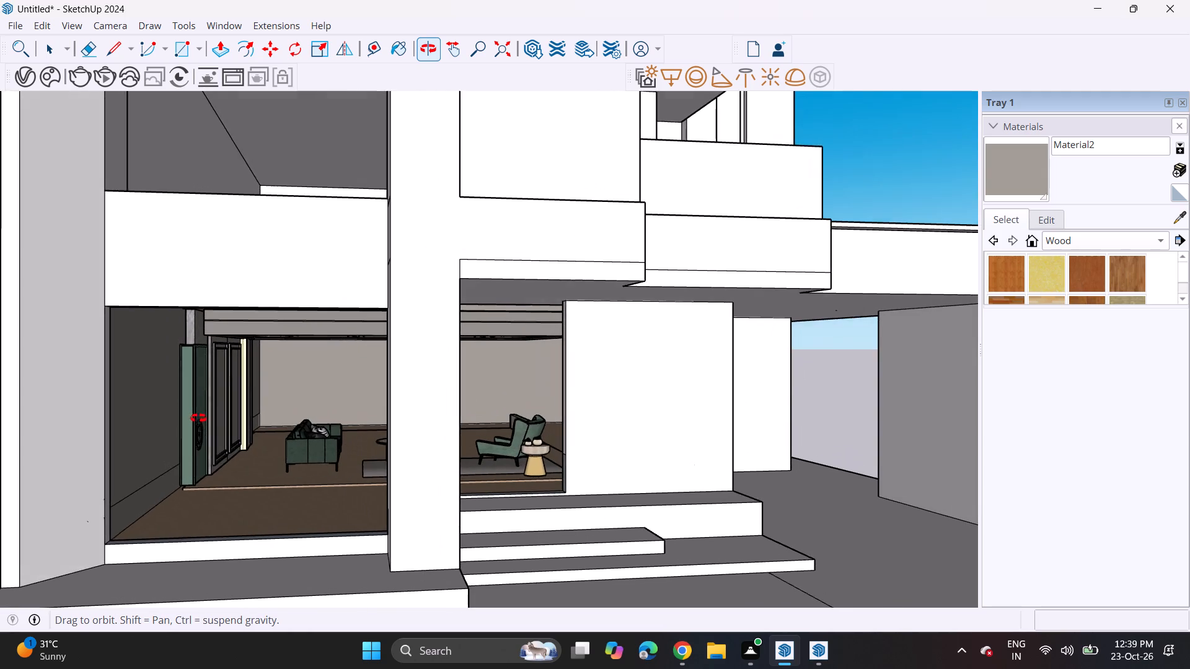
{"action": "middle_click_drag", "start_coordinate": [198, 418], "coordinate": [183, 401]}
{"action": "scroll", "coordinate": [183, 401], "scroll_direction": "down", "scroll_amount": 5}
{"action": "middle_click_drag", "start_coordinate": [196, 404], "coordinate": [240, 415]}
{"action": "middle_click_drag", "start_coordinate": [241, 408], "coordinate": [228, 406]}
{"action": "scroll", "coordinate": [239, 403], "scroll_direction": "up", "scroll_amount": 11}
{"action": "left_click", "coordinate": [289, 408]}
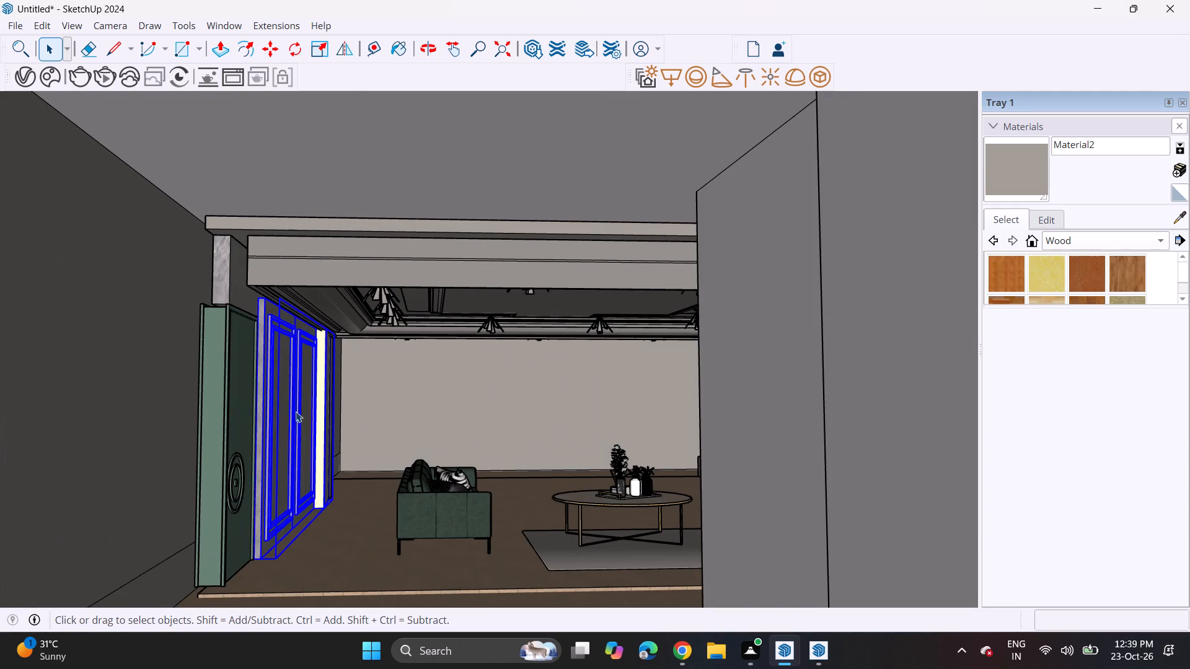
{"action": "scroll", "coordinate": [290, 411], "scroll_direction": "up", "scroll_amount": 1}
{"action": "scroll", "coordinate": [250, 414], "scroll_direction": "down", "scroll_amount": 6}
{"action": "middle_click_drag", "start_coordinate": [250, 414], "coordinate": [224, 428]}
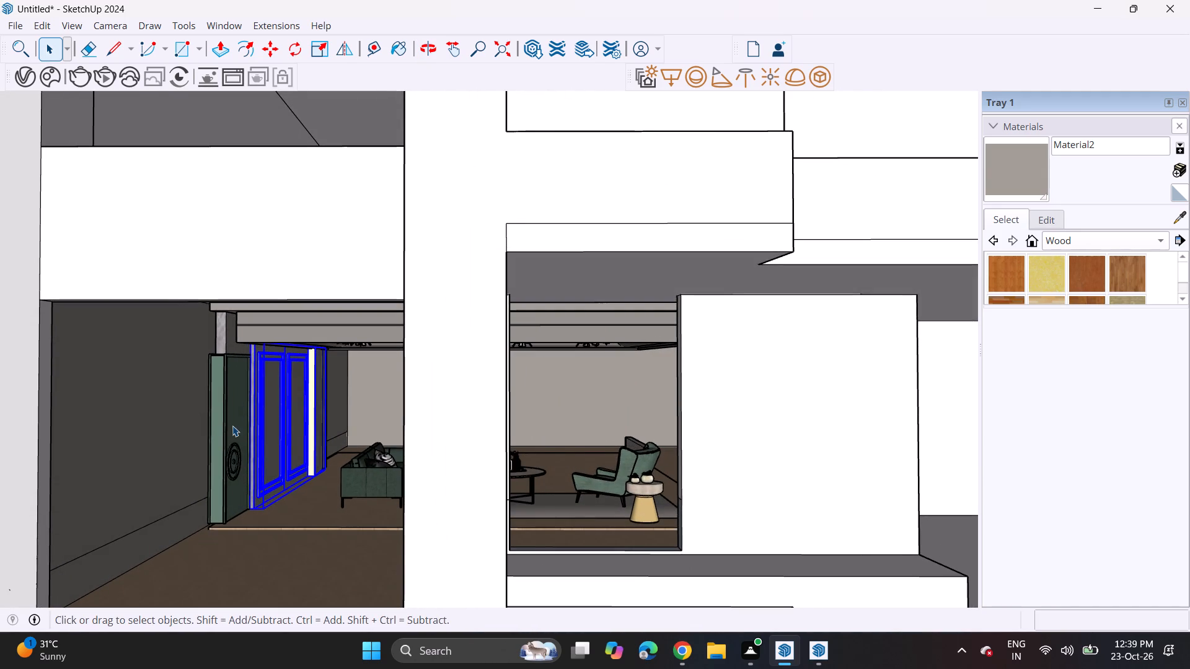
{"action": "left_click", "coordinate": [232, 414]}
{"action": "key", "text": "Delete"}
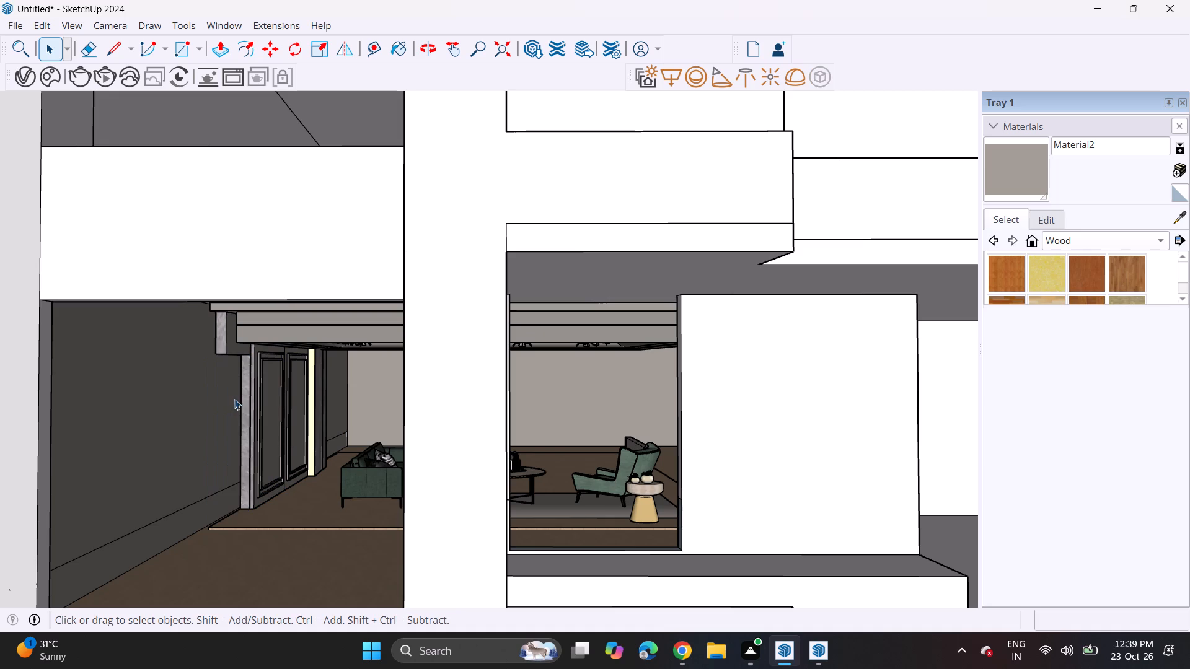
Copy the side-wall door panels and adjoining grey column about 24' 1" along the wall toward the front opening.
{"action": "left_click", "coordinate": [260, 437]}
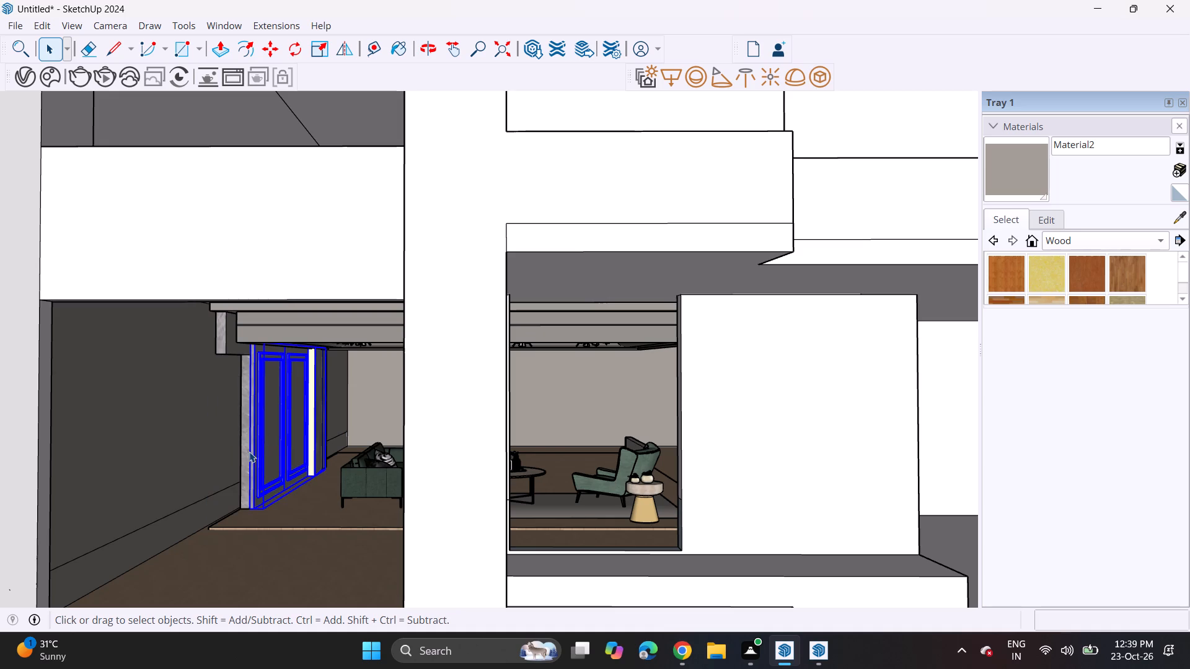
{"action": "left_click", "coordinate": [249, 452]}
{"action": "left_click", "coordinate": [247, 456], "text": "ctrl"}
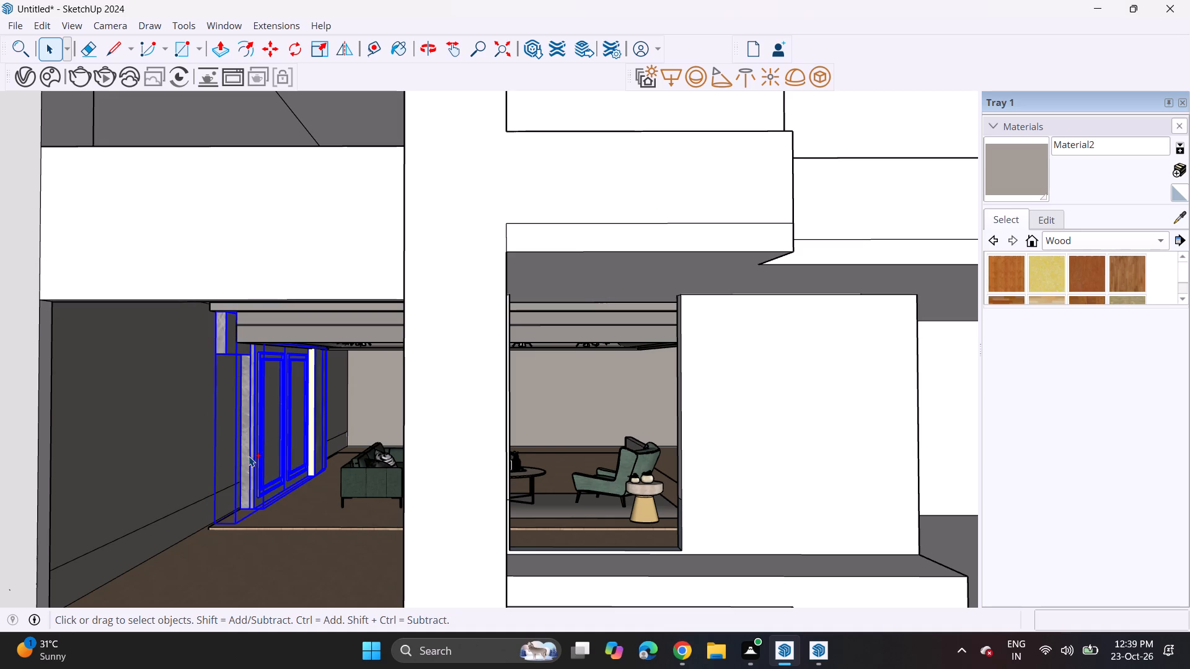
{"action": "key", "text": "m"}
{"action": "left_click", "coordinate": [327, 473]}
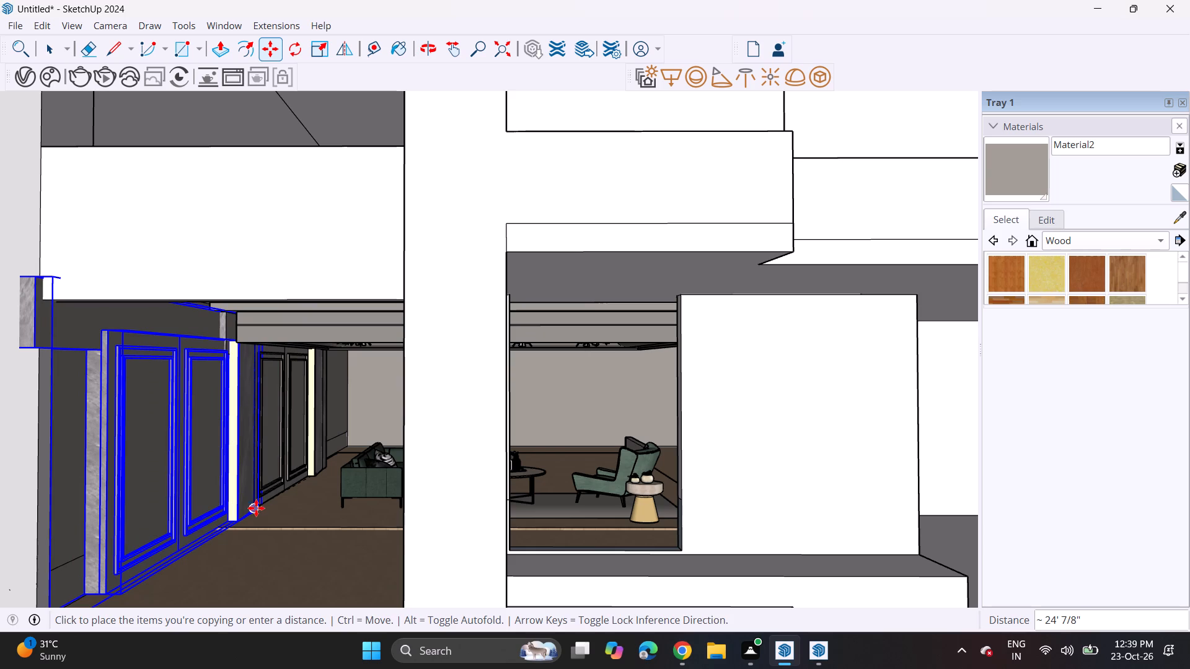
{"action": "left_click", "coordinate": [255, 509]}
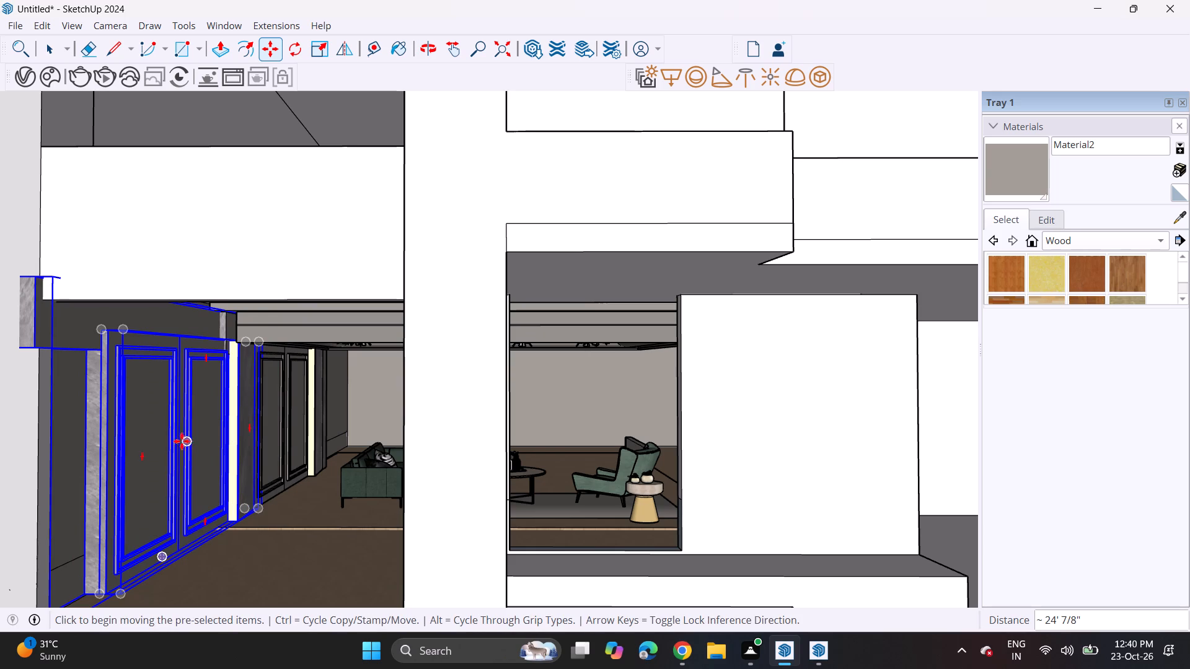
Scale the copied wall panels and column to about 0.95 along the green axis at their front end.
{"action": "left_click", "coordinate": [328, 48]}
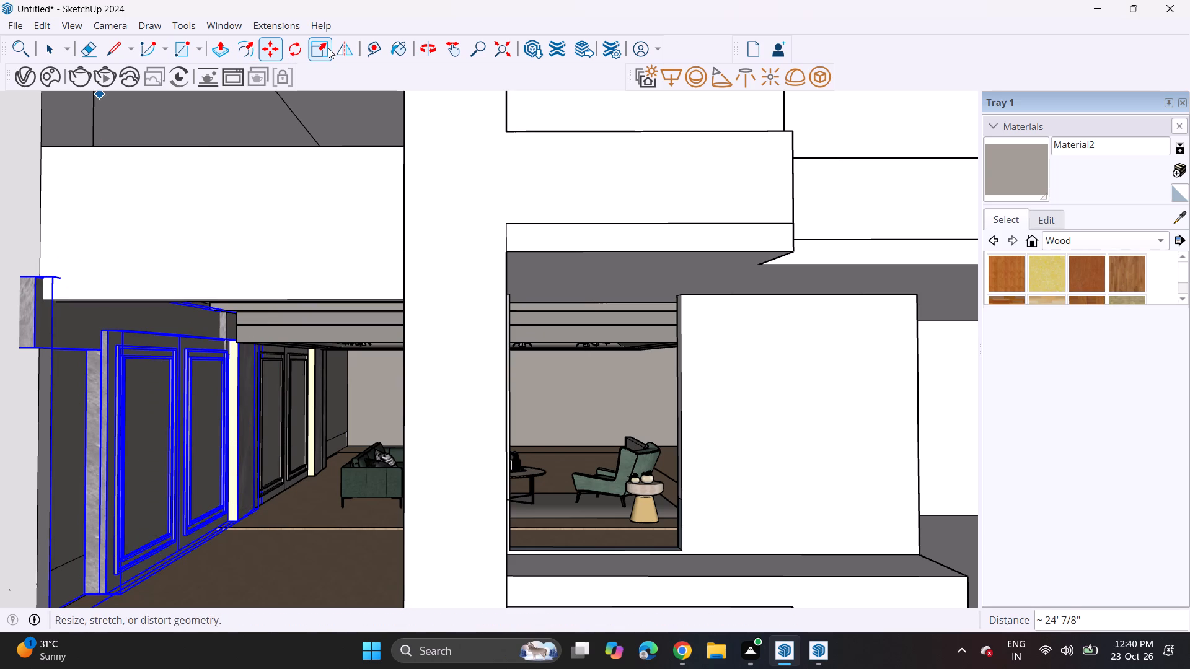
{"action": "left_click", "coordinate": [40, 453]}
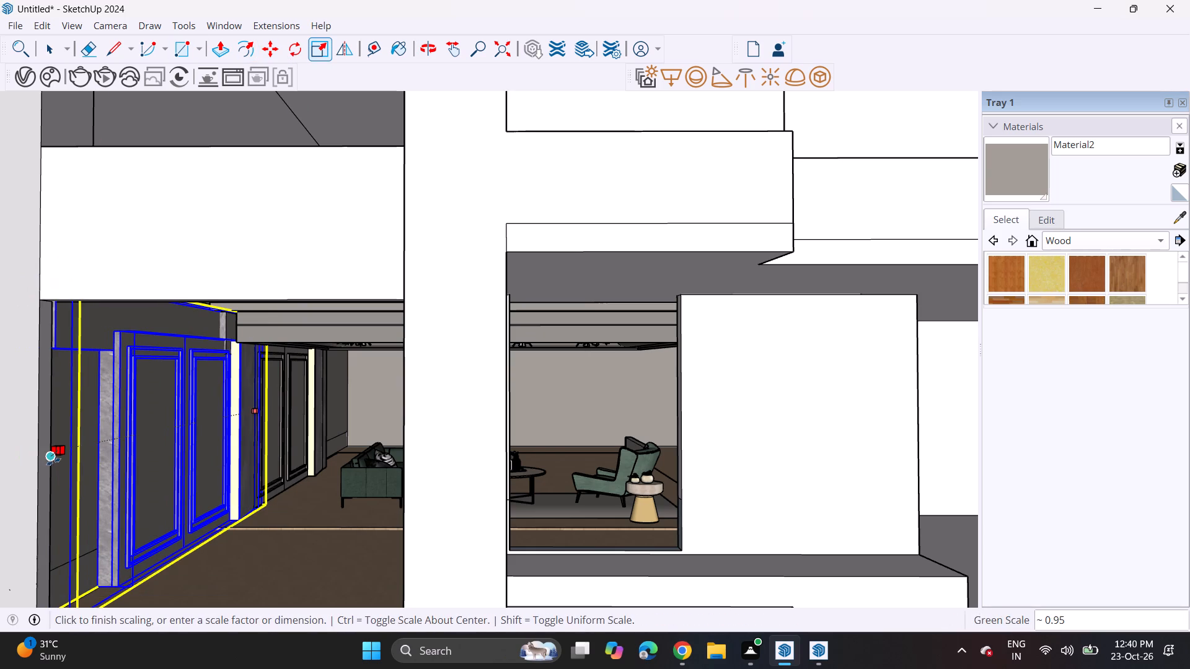
{"action": "left_click", "coordinate": [52, 464]}
{"action": "key", "text": "space"}
{"action": "left_click", "coordinate": [183, 260]}
Scale the room's decorative ceiling and the slab above it to about 1.12 along the green axis toward the front.
{"action": "scroll", "coordinate": [169, 278], "scroll_direction": "down", "scroll_amount": 3}
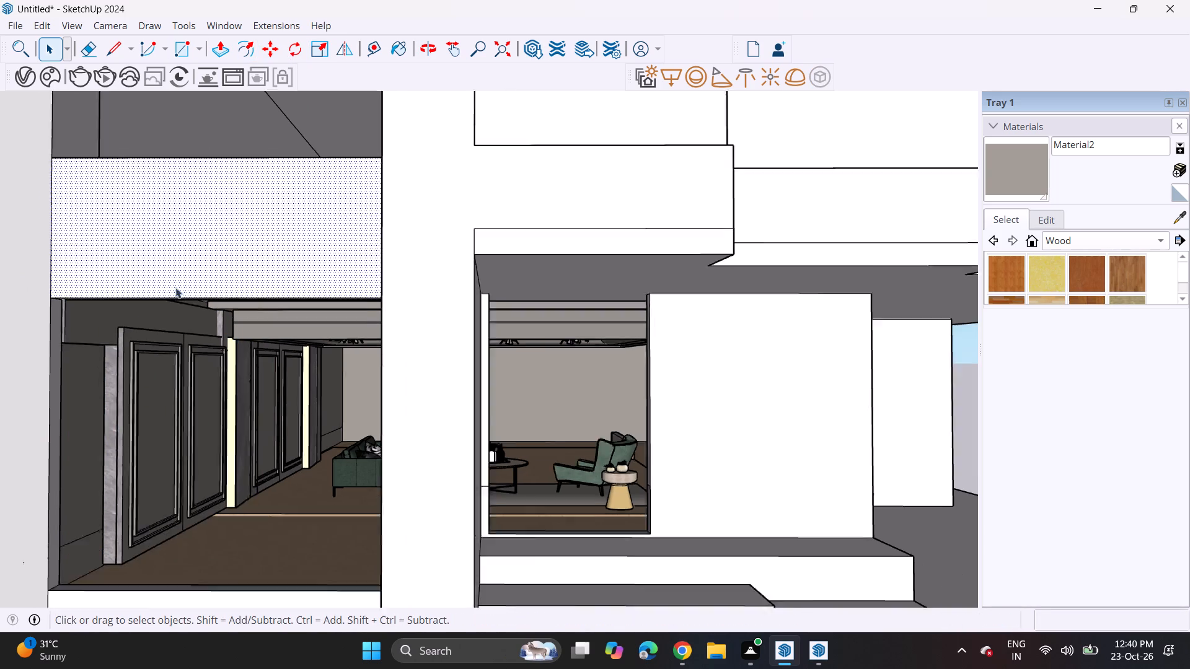
{"action": "scroll", "coordinate": [175, 287], "scroll_direction": "down", "scroll_amount": 1}
{"action": "scroll", "coordinate": [181, 294], "scroll_direction": "up", "scroll_amount": 1}
{"action": "middle_click_drag", "start_coordinate": [198, 329], "coordinate": [247, 333]}
{"action": "scroll", "coordinate": [247, 333], "scroll_direction": "up", "scroll_amount": 1}
{"action": "scroll", "coordinate": [249, 344], "scroll_direction": "down", "scroll_amount": 4}
{"action": "middle_click_drag", "start_coordinate": [309, 417], "coordinate": [266, 408]}
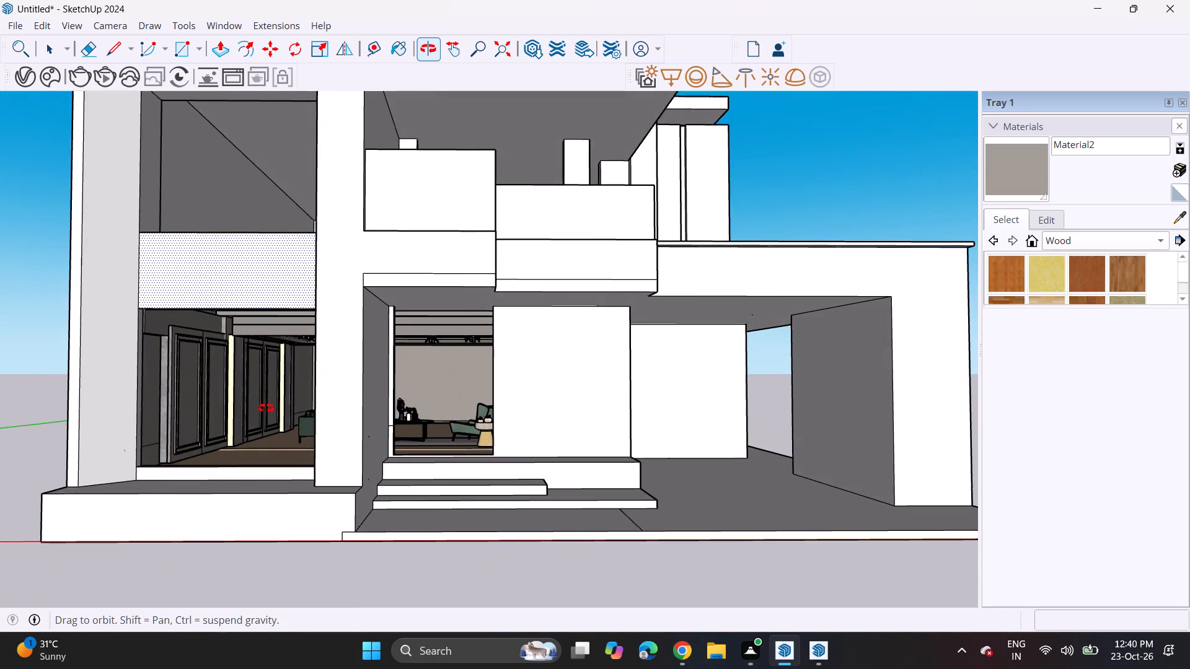
{"action": "middle_click_drag", "start_coordinate": [266, 408], "coordinate": [311, 346]}
{"action": "scroll", "coordinate": [310, 355], "scroll_direction": "up", "scroll_amount": 1}
{"action": "scroll", "coordinate": [325, 299], "scroll_direction": "up", "scroll_amount": 4}
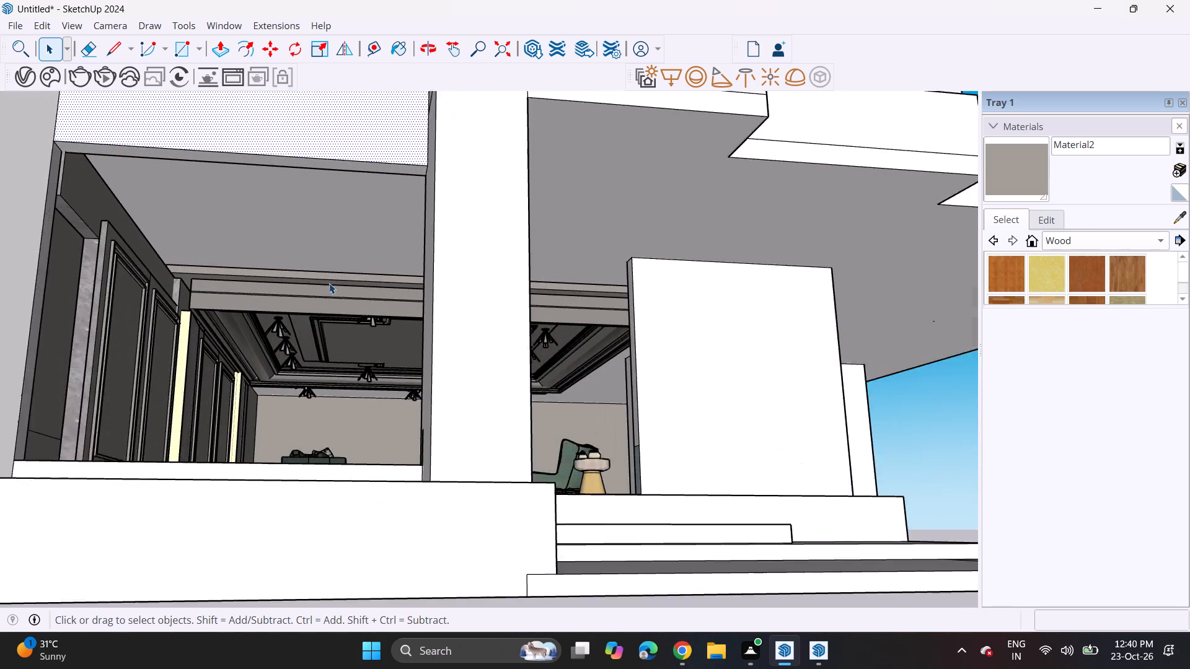
{"action": "left_click", "coordinate": [326, 307]}
{"action": "middle_click_drag", "start_coordinate": [333, 301], "coordinate": [309, 303]}
{"action": "scroll", "coordinate": [330, 301], "scroll_direction": "up", "scroll_amount": 1}
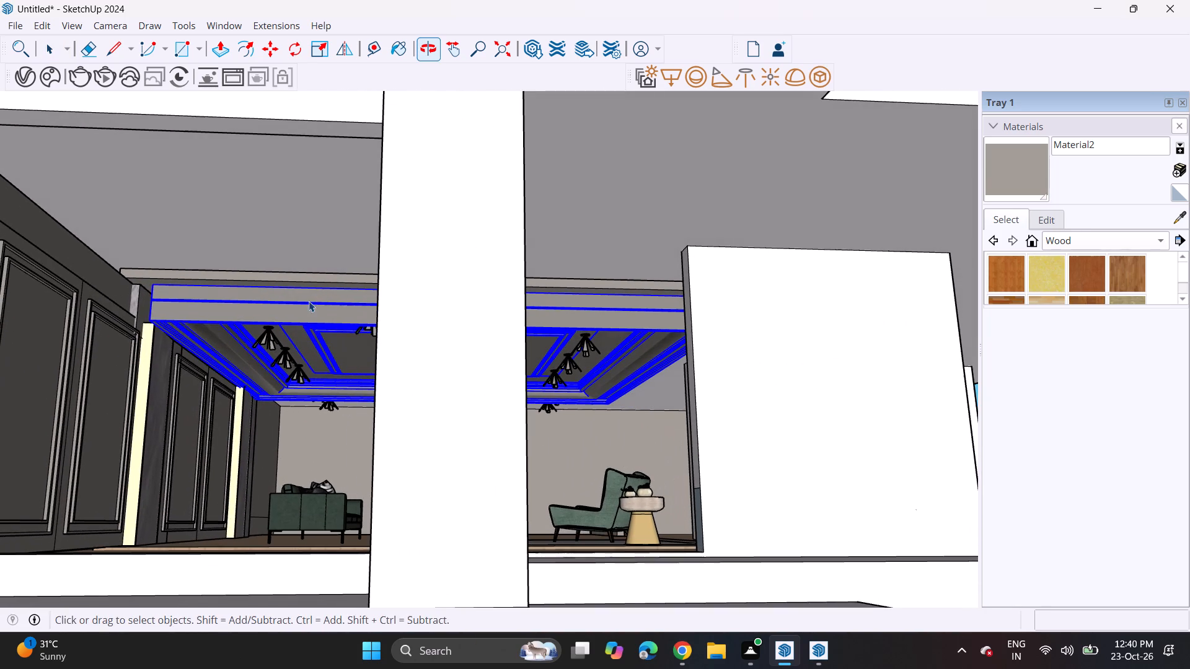
{"action": "left_click", "coordinate": [252, 278], "text": "ctrl"}
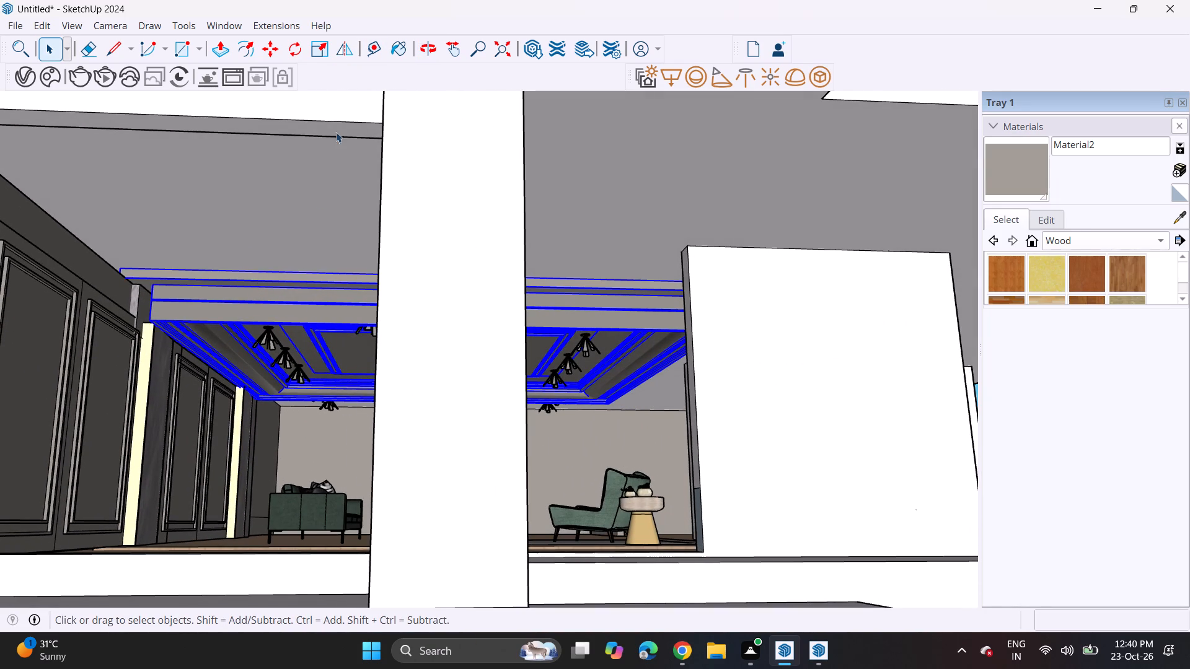
{"action": "left_click", "coordinate": [327, 45]}
{"action": "middle_click_drag", "start_coordinate": [333, 230], "coordinate": [163, 263]}
{"action": "left_click", "coordinate": [392, 315]}
{"action": "left_click", "coordinate": [366, 295]}
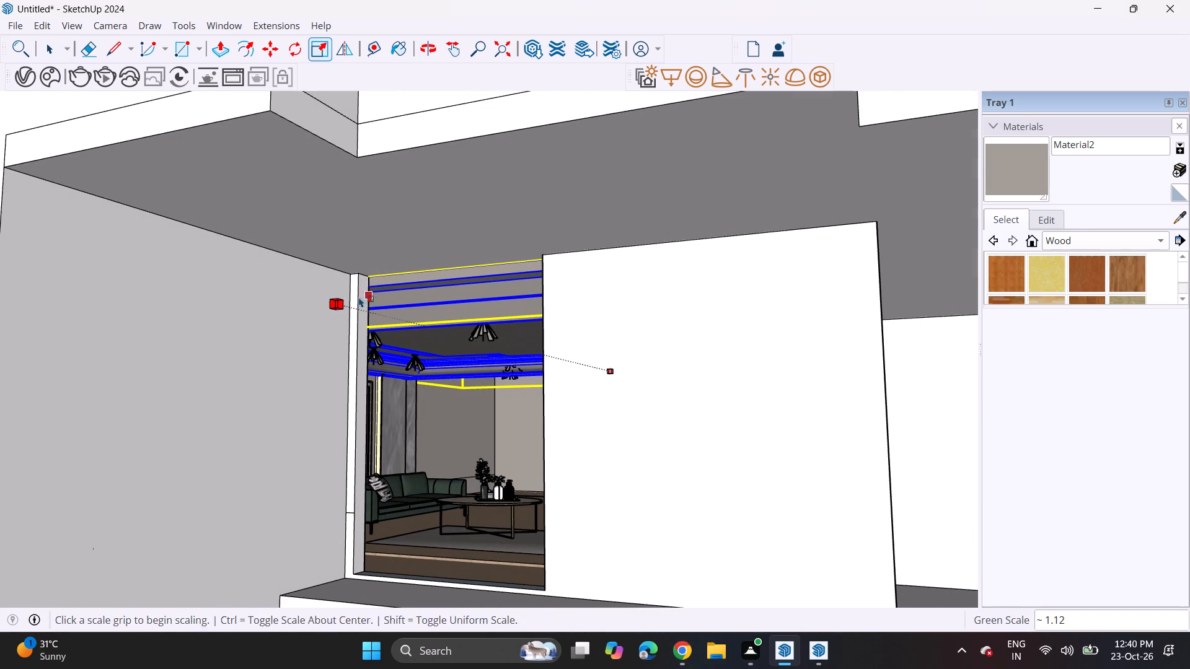
{"action": "middle_click_drag", "start_coordinate": [224, 318], "coordinate": [485, 282]}
{"action": "middle_click_drag", "start_coordinate": [363, 300], "coordinate": [282, 377]}
{"action": "scroll", "coordinate": [283, 377], "scroll_direction": "up", "scroll_amount": 1}
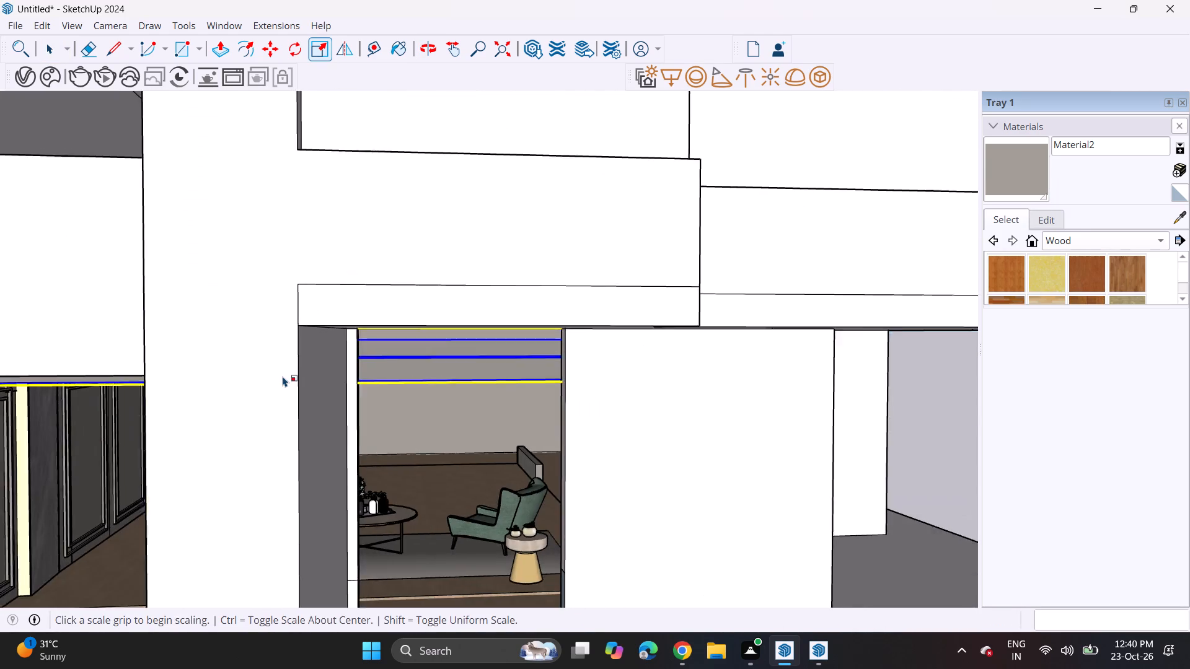
{"action": "scroll", "coordinate": [275, 356], "scroll_direction": "down", "scroll_amount": 13}
{"action": "key", "text": "space"}
{"action": "left_click", "coordinate": [684, 236]}
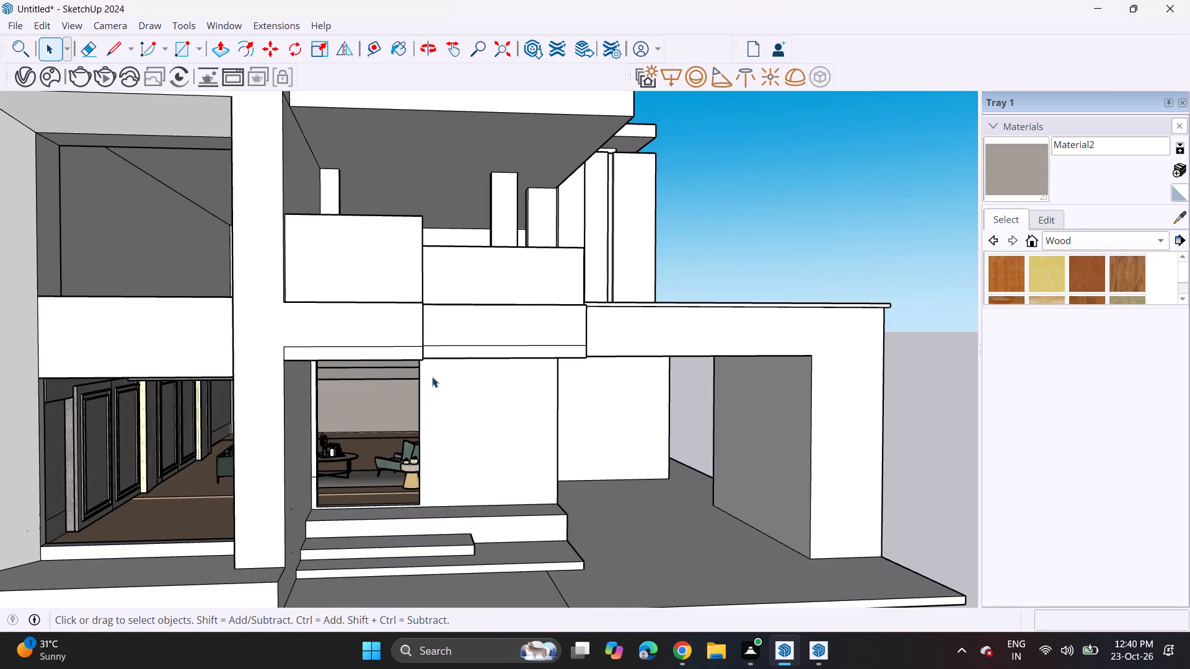
Import the sheer curtain model Component (1) from the Downloads folder.
{"action": "middle_click_drag", "start_coordinate": [325, 422], "coordinate": [353, 382]}
{"action": "middle_click_drag", "start_coordinate": [356, 393], "coordinate": [402, 393], "text": "shift"}
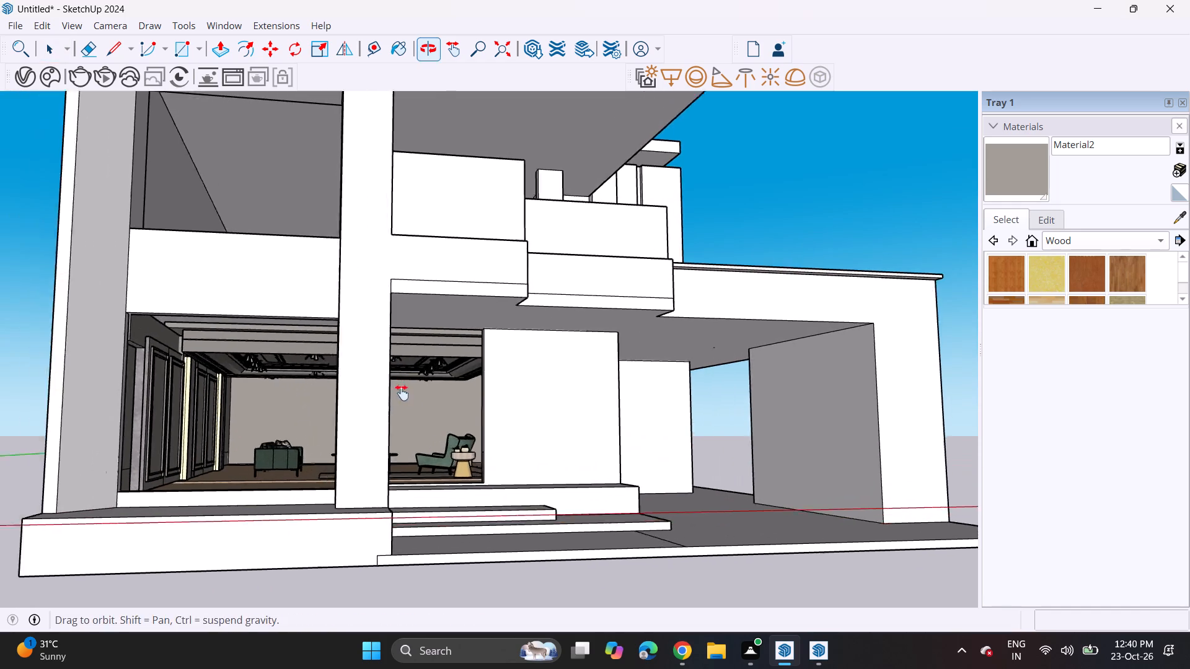
{"action": "middle_click_drag", "start_coordinate": [402, 393], "coordinate": [416, 397], "text": "shift"}
{"action": "middle_click_drag", "start_coordinate": [417, 401], "coordinate": [407, 413]}
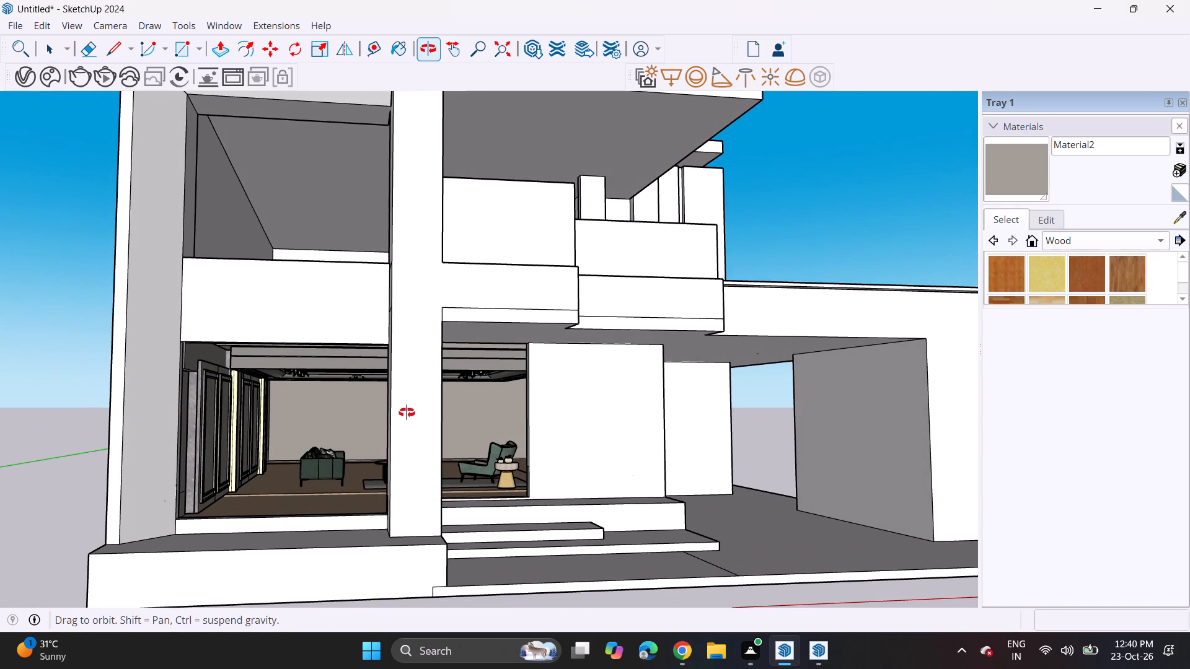
{"action": "middle_click_drag", "start_coordinate": [407, 413], "coordinate": [407, 427]}
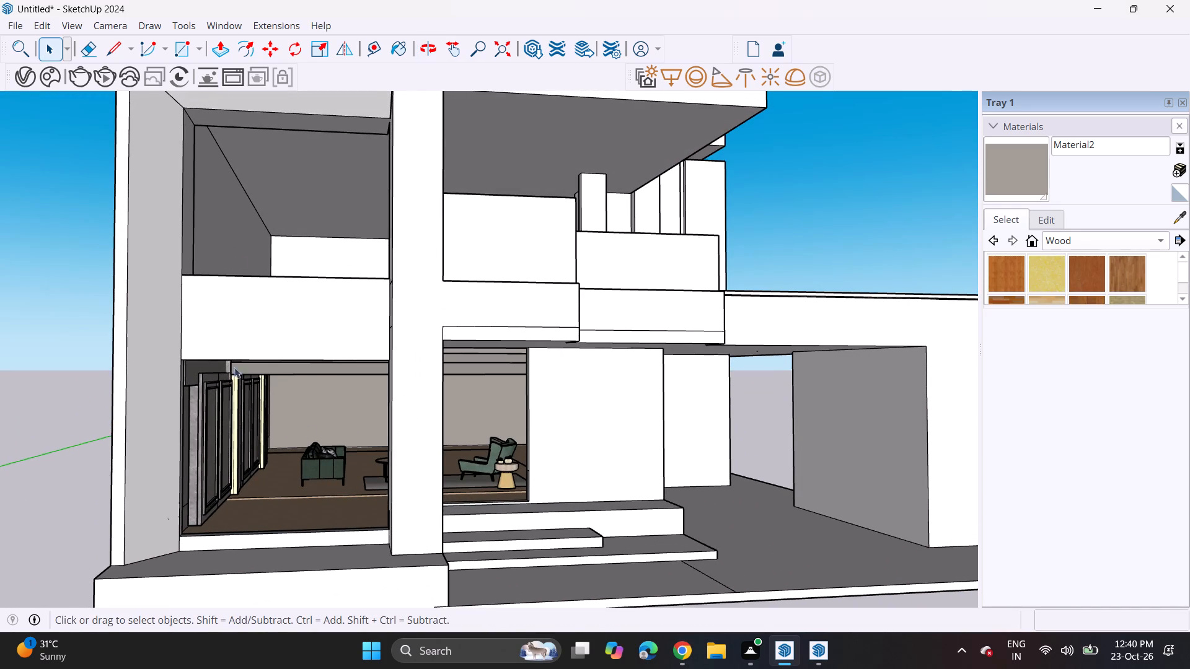
{"action": "left_click", "coordinate": [16, 22]}
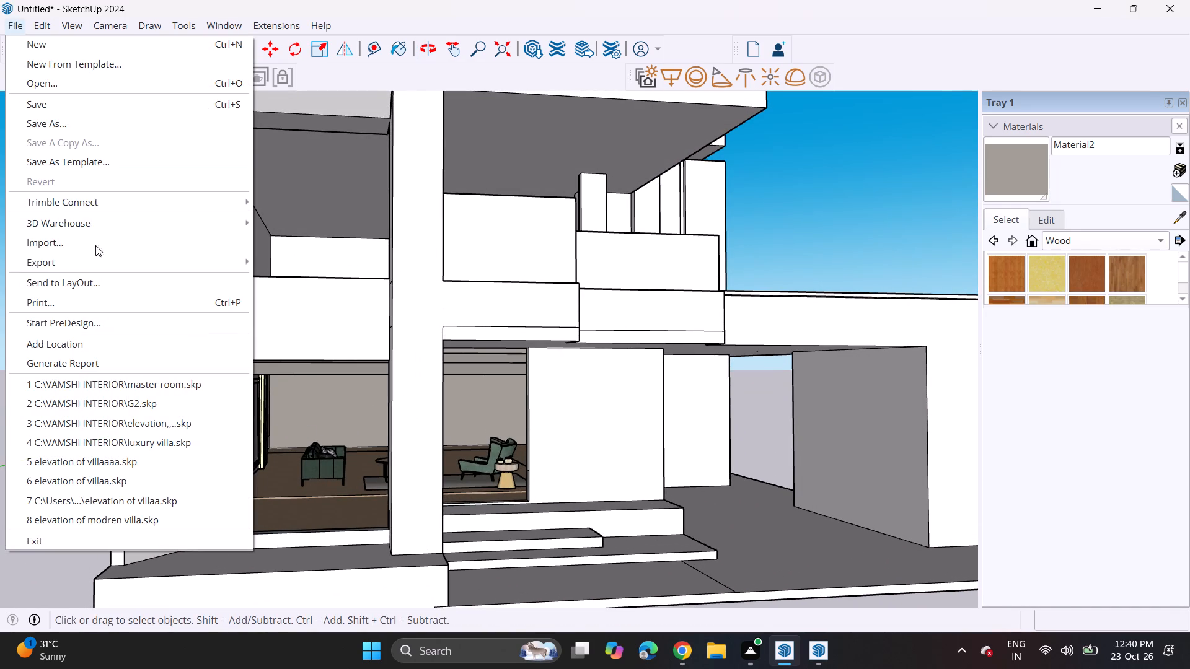
{"action": "left_click", "coordinate": [147, 242]}
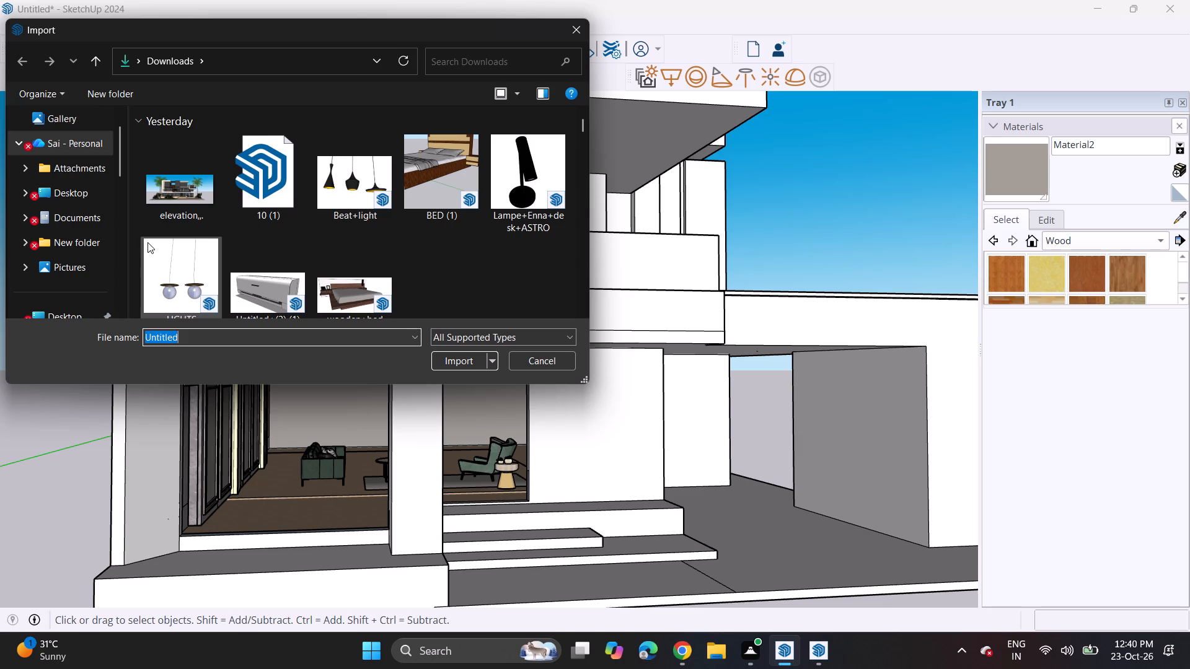
{"action": "scroll", "coordinate": [195, 242], "scroll_direction": "down", "scroll_amount": 4}
{"action": "scroll", "coordinate": [255, 204], "scroll_direction": "down", "scroll_amount": 13}
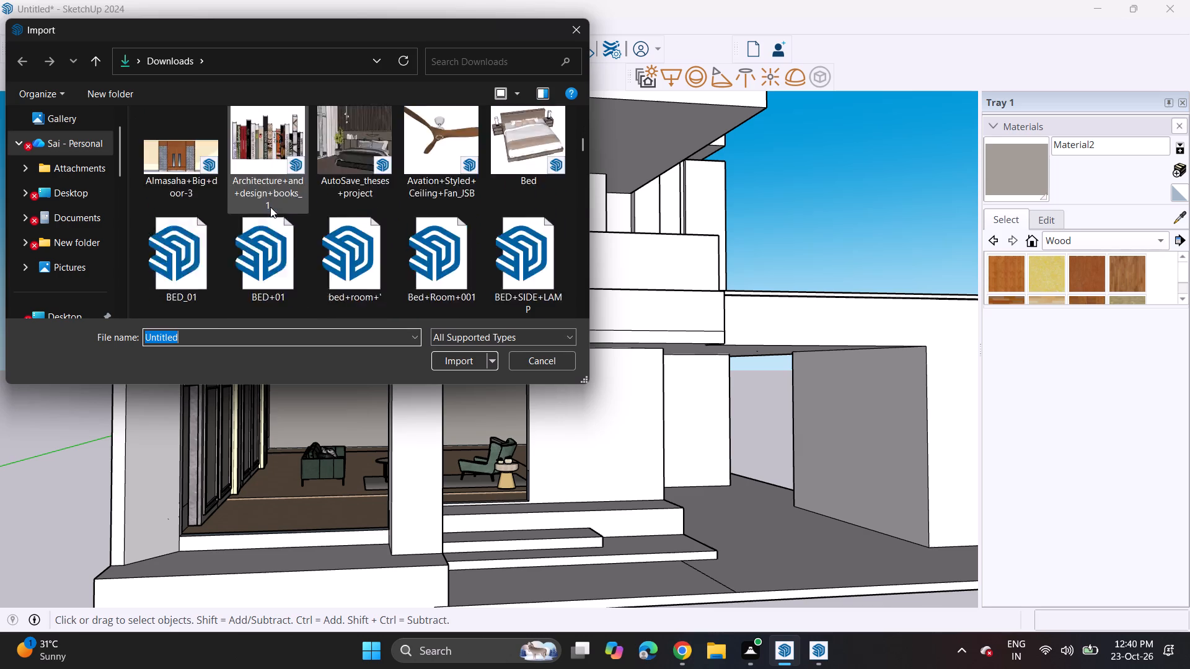
{"action": "scroll", "coordinate": [270, 207], "scroll_direction": "down", "scroll_amount": 2}
{"action": "scroll", "coordinate": [270, 207], "scroll_direction": "up", "scroll_amount": 1}
{"action": "scroll", "coordinate": [270, 207], "scroll_direction": "down", "scroll_amount": 7}
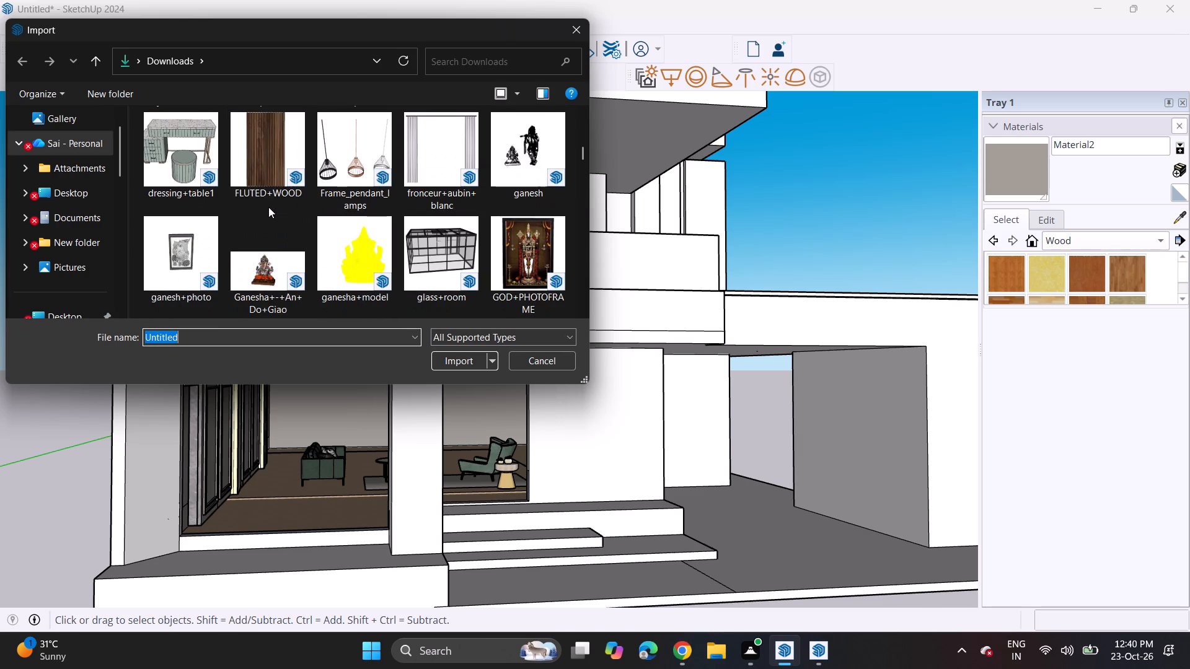
{"action": "scroll", "coordinate": [268, 207], "scroll_direction": "down", "scroll_amount": 7}
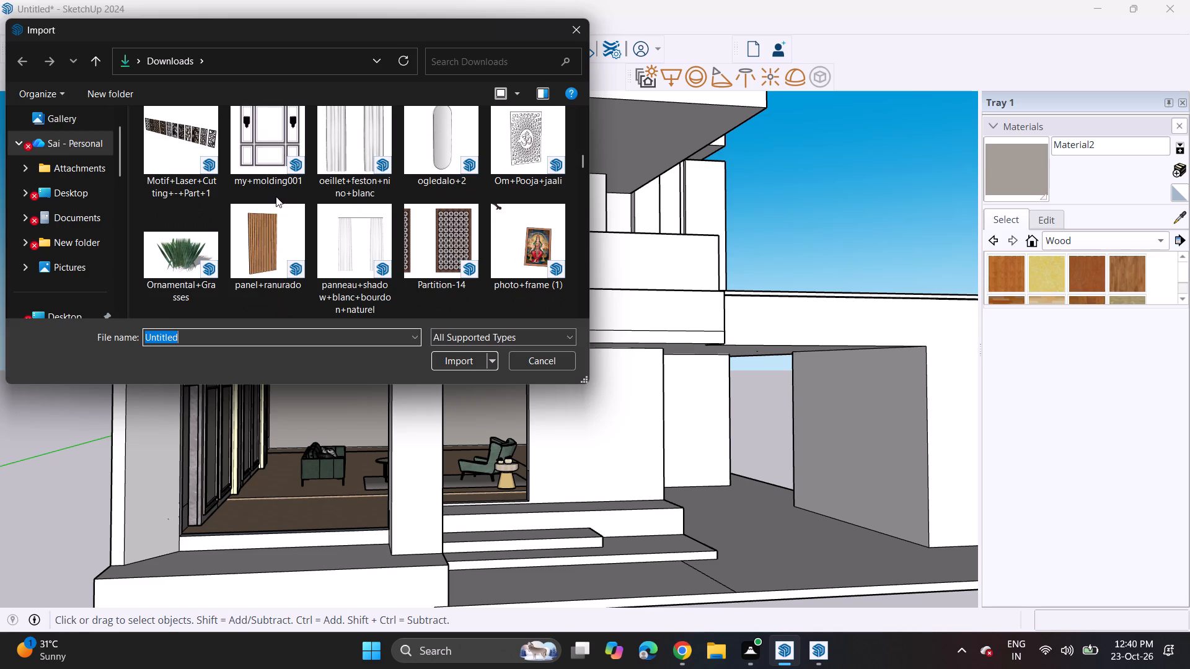
{"action": "scroll", "coordinate": [276, 193], "scroll_direction": "down", "scroll_amount": 4}
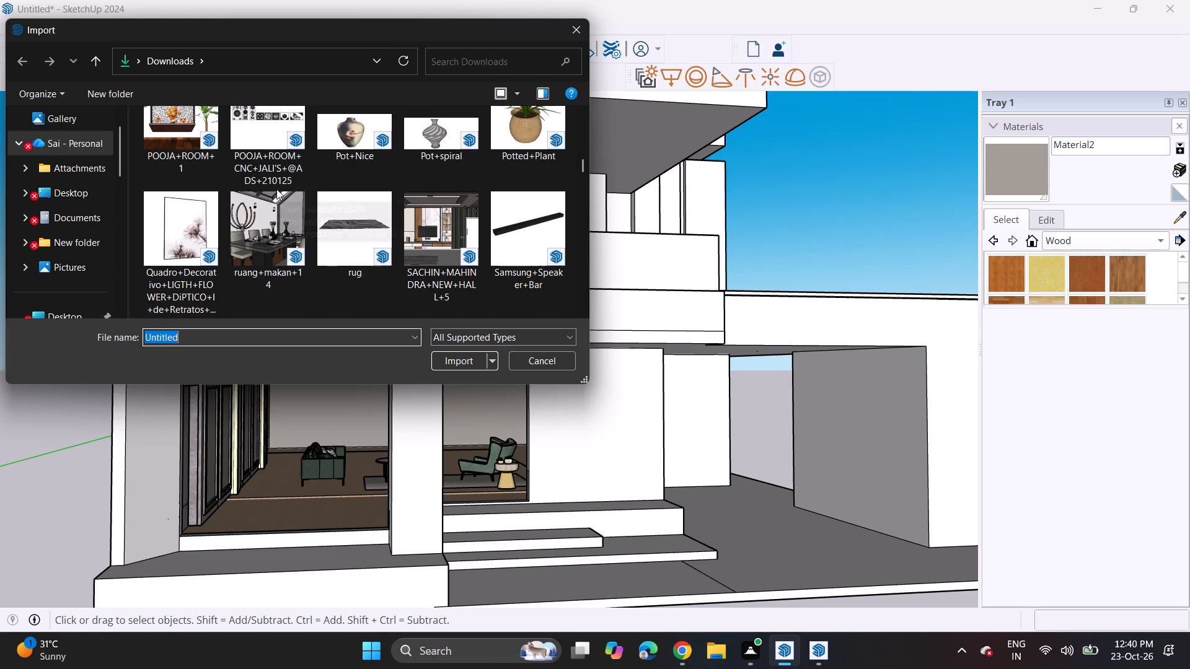
{"action": "scroll", "coordinate": [276, 189], "scroll_direction": "down", "scroll_amount": 2}
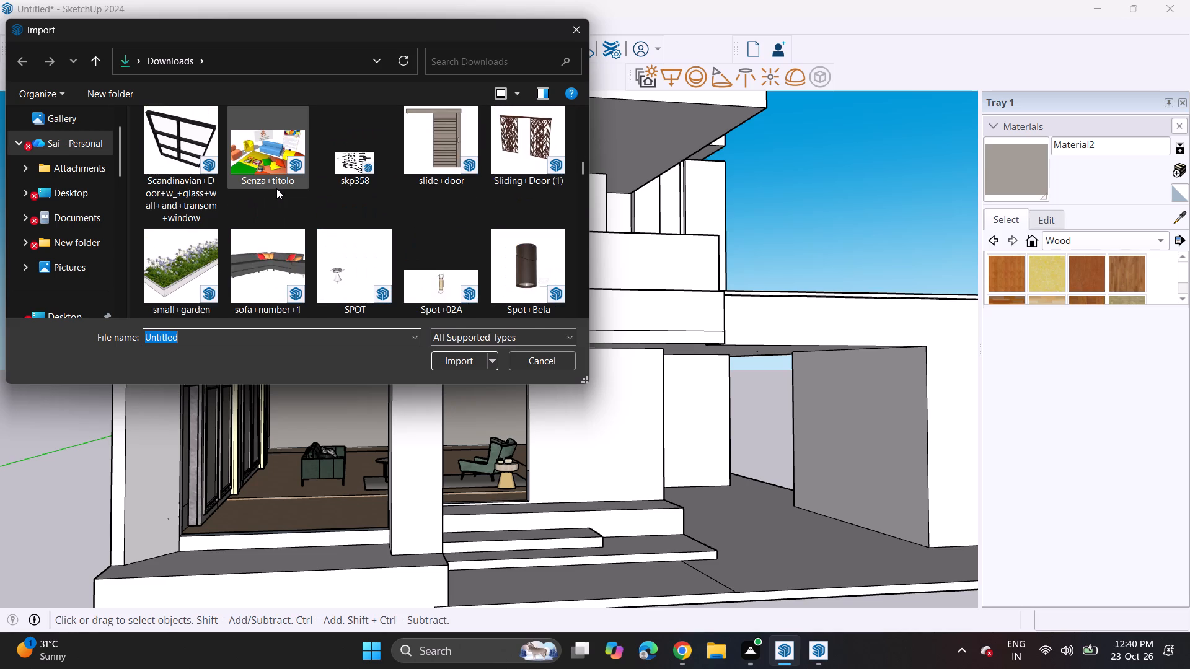
{"action": "scroll", "coordinate": [276, 188], "scroll_direction": "down", "scroll_amount": 6}
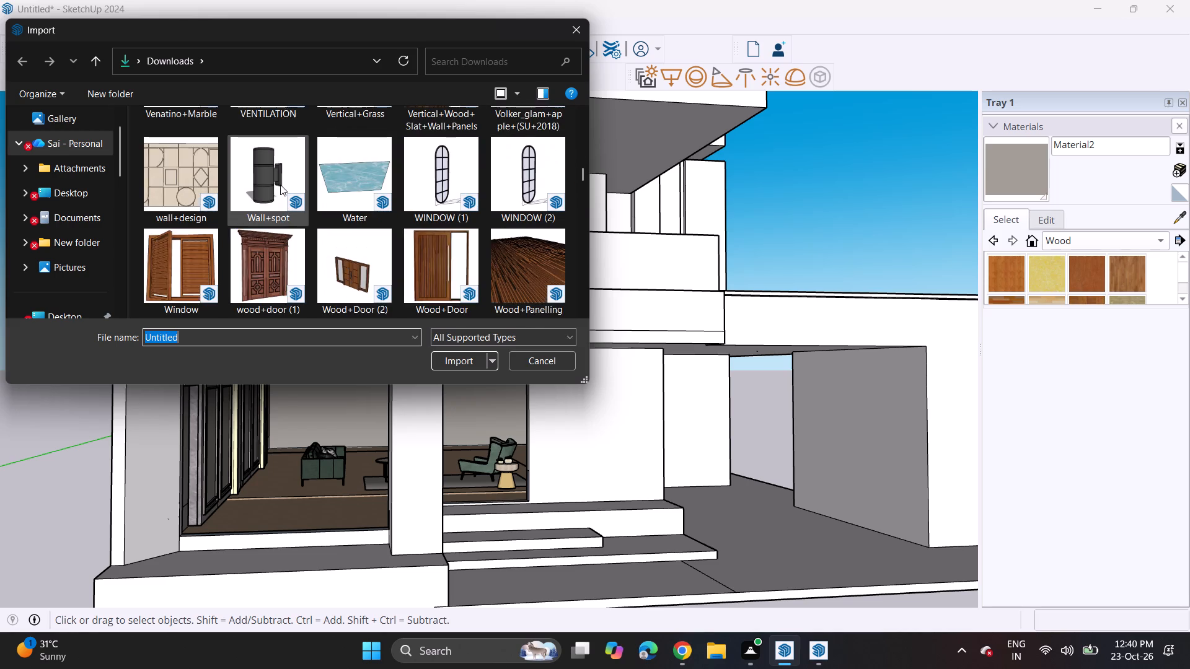
{"action": "scroll", "coordinate": [280, 185], "scroll_direction": "down", "scroll_amount": 9}
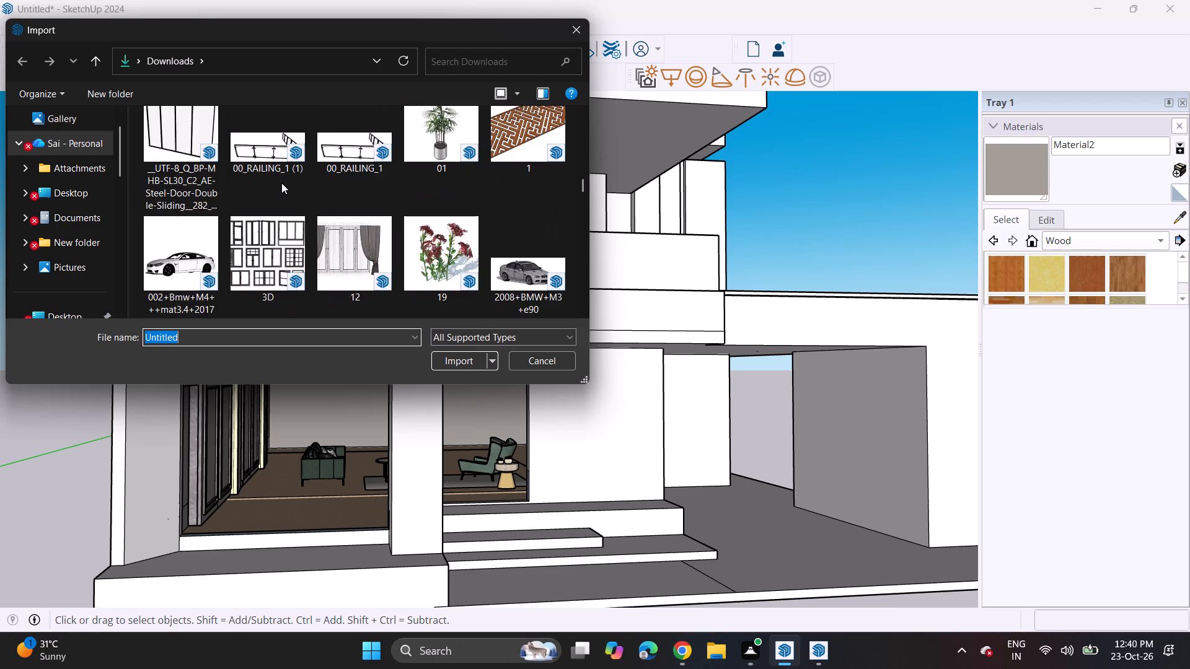
{"action": "scroll", "coordinate": [281, 183], "scroll_direction": "down", "scroll_amount": 3}
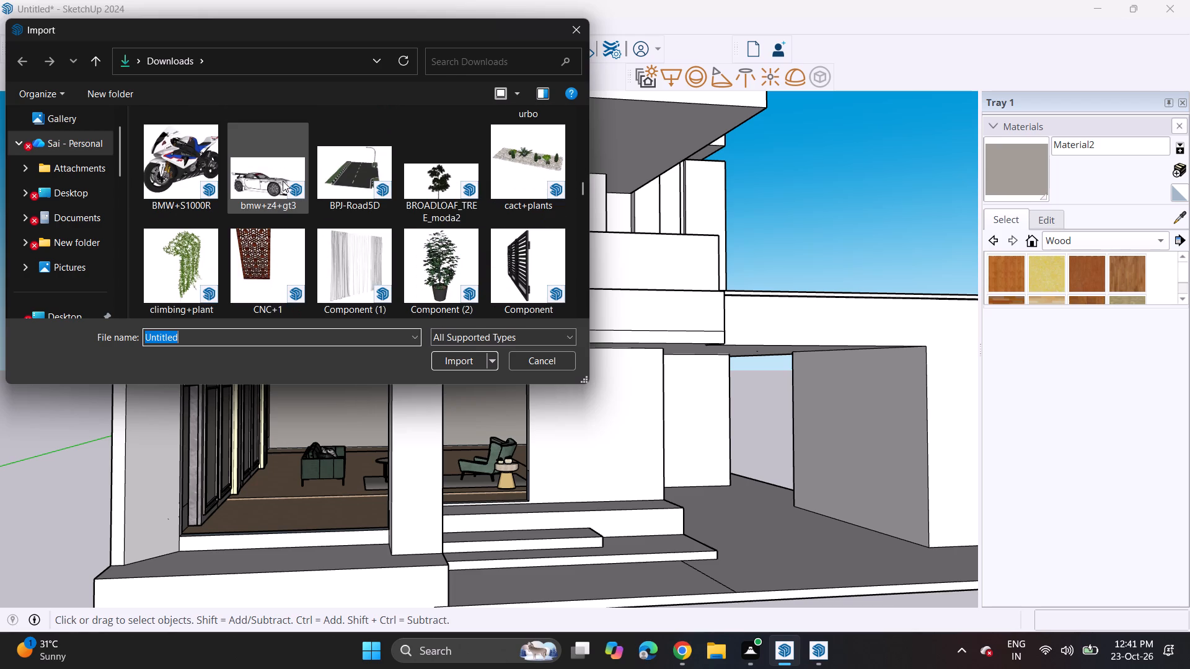
{"action": "left_click", "coordinate": [335, 286]}
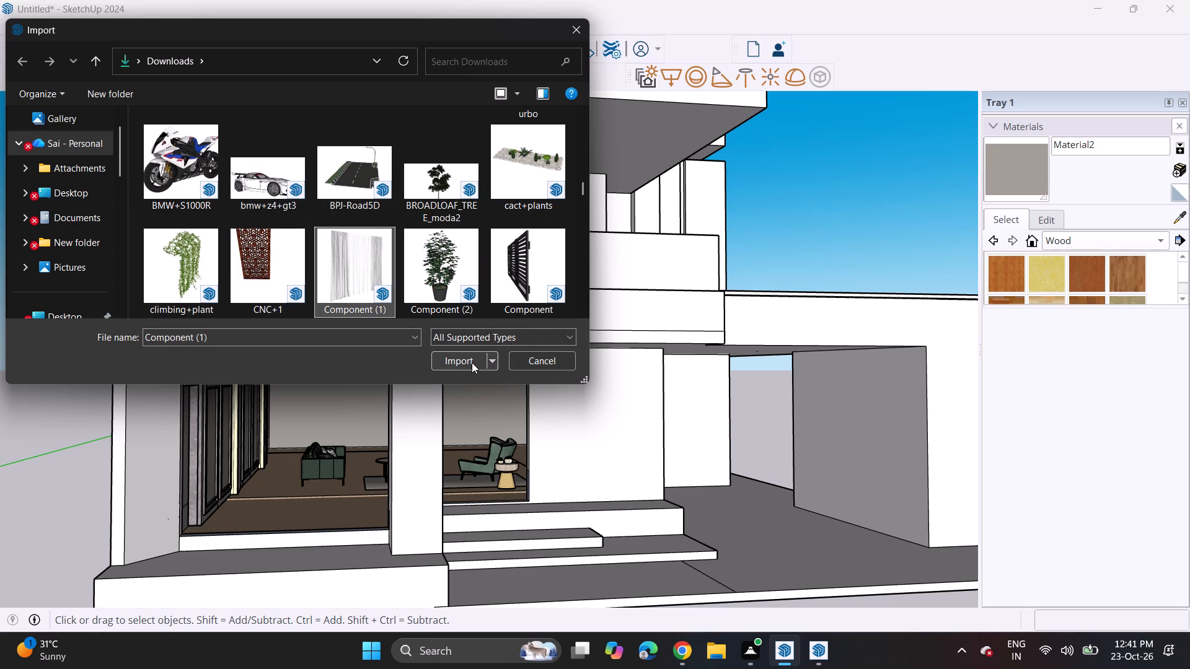
{"action": "left_click", "coordinate": [472, 362]}
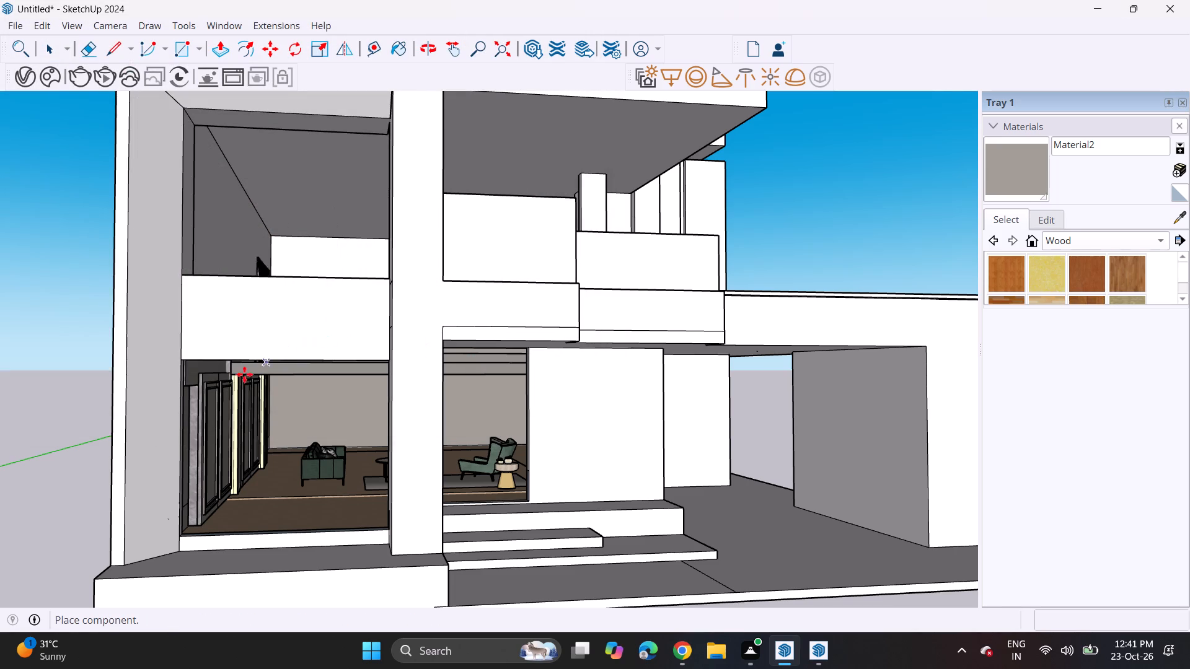
Place the imported curtain at the ground-floor front opening, near the panelled side wall.
{"action": "scroll", "coordinate": [260, 425], "scroll_direction": "down", "scroll_amount": 6}
{"action": "scroll", "coordinate": [260, 425], "scroll_direction": "up", "scroll_amount": 1}
{"action": "scroll", "coordinate": [260, 425], "scroll_direction": "down", "scroll_amount": 1}
{"action": "middle_click_drag", "start_coordinate": [265, 422], "coordinate": [267, 516]}
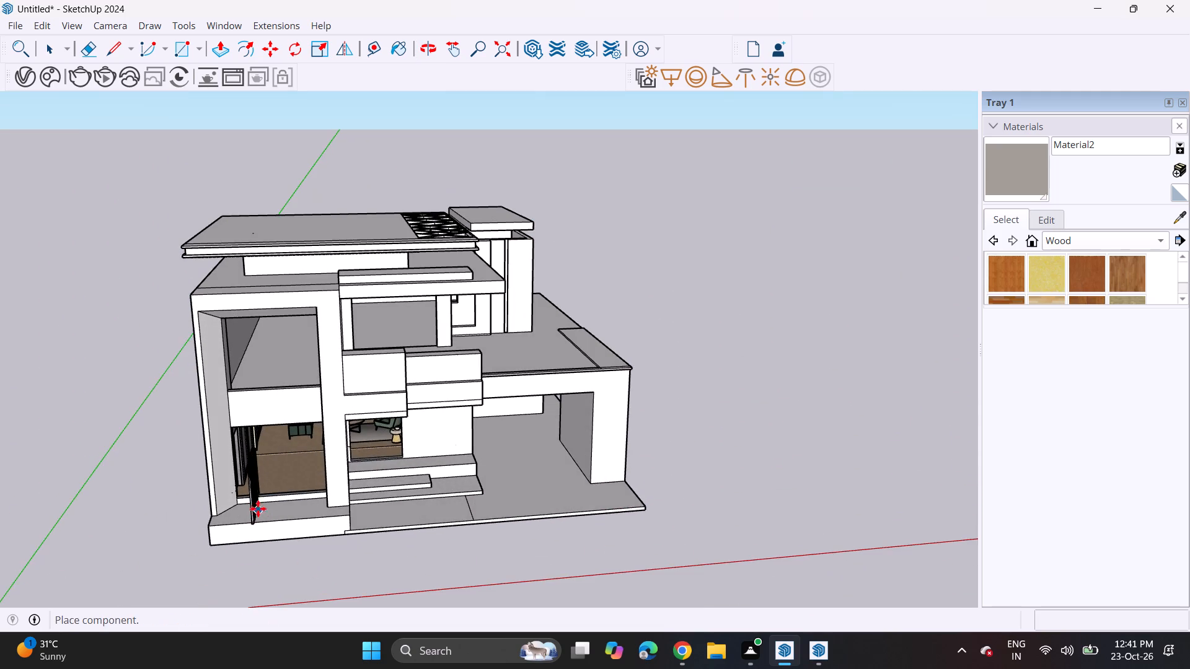
{"action": "scroll", "coordinate": [256, 500], "scroll_direction": "up", "scroll_amount": 3}
{"action": "left_click", "coordinate": [267, 495]}
Rotate the curtain 90 degrees on the ground plane so it runs parallel to the front facade.
{"action": "left_click", "coordinate": [297, 48]}
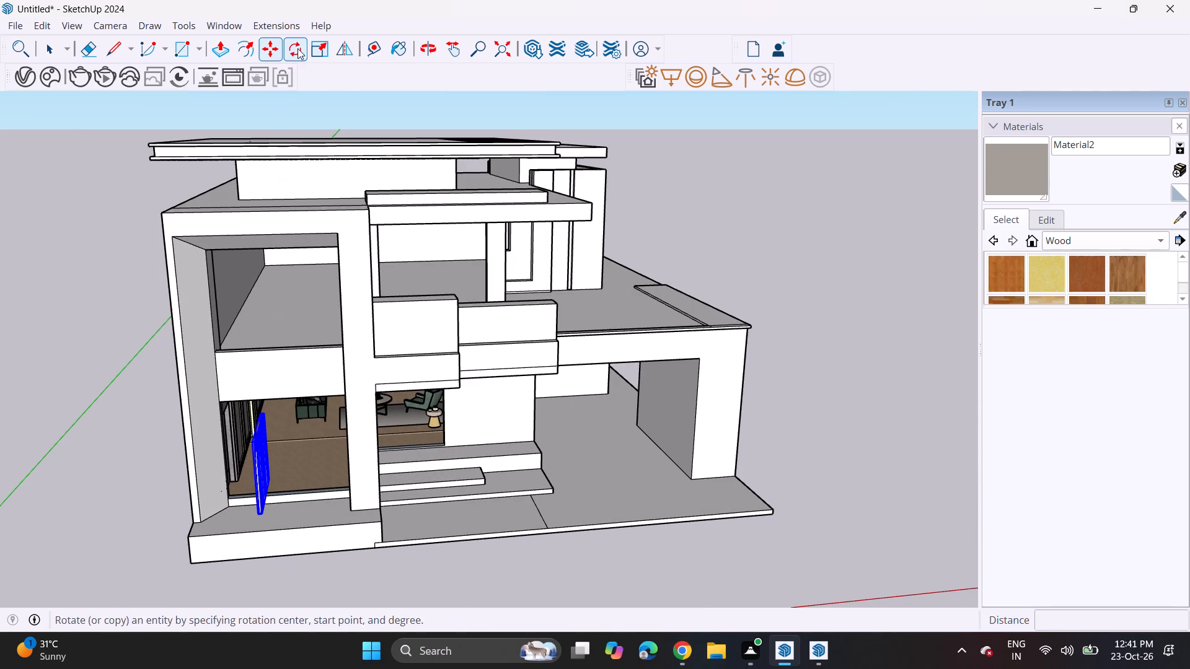
{"action": "middle_click_drag", "start_coordinate": [319, 546], "coordinate": [291, 415]}
{"action": "scroll", "coordinate": [293, 446], "scroll_direction": "up", "scroll_amount": 1, "text": "shift"}
{"action": "middle_click_drag", "start_coordinate": [293, 409], "coordinate": [298, 487]}
{"action": "left_click", "coordinate": [299, 556]}
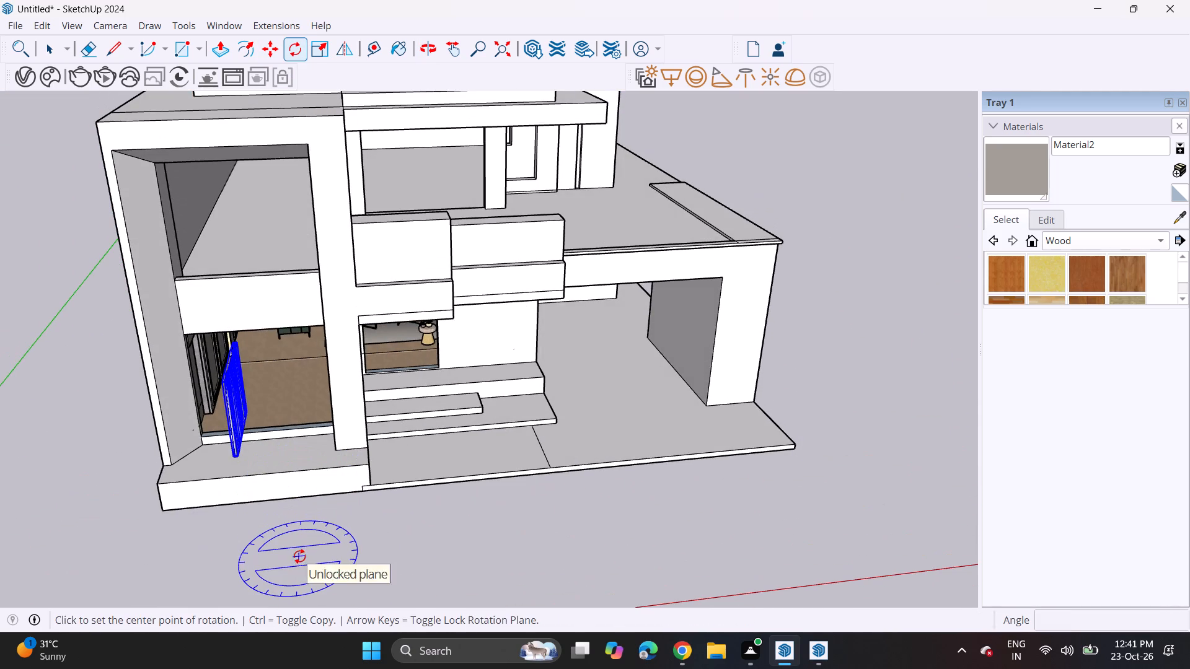
{"action": "left_click", "coordinate": [355, 554]}
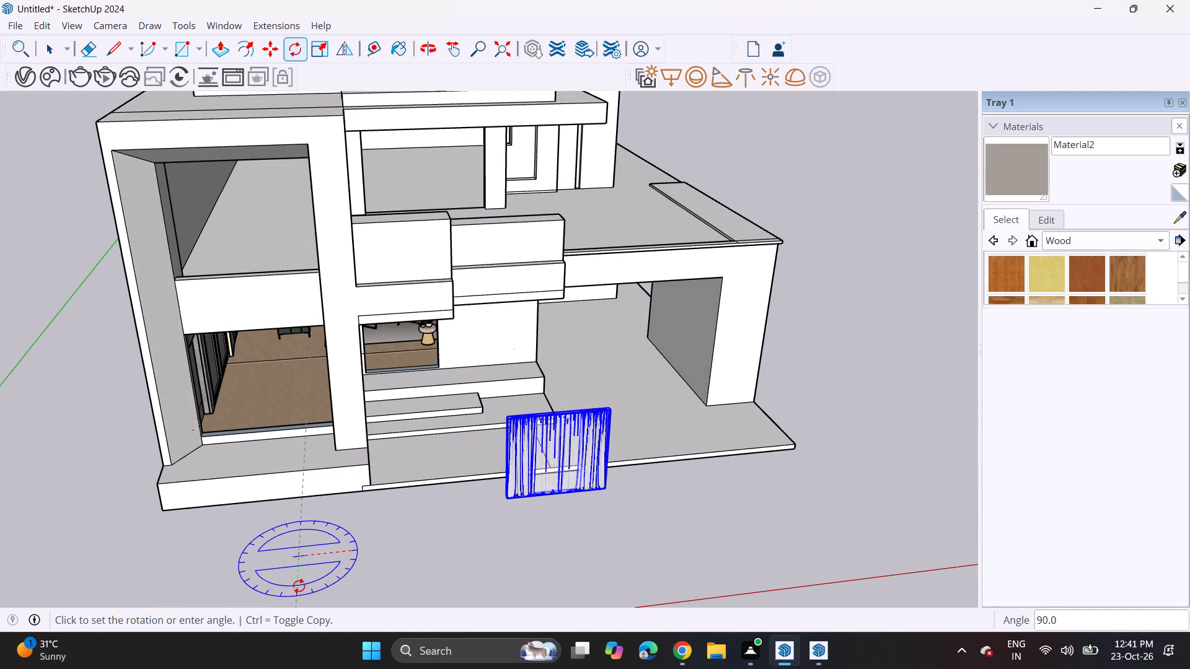
{"action": "left_click", "coordinate": [299, 586]}
Move the curtain by its top corner about 36' 7" to the upper corner of the ground-floor front opening, beside the column.
{"action": "left_click", "coordinate": [278, 53]}
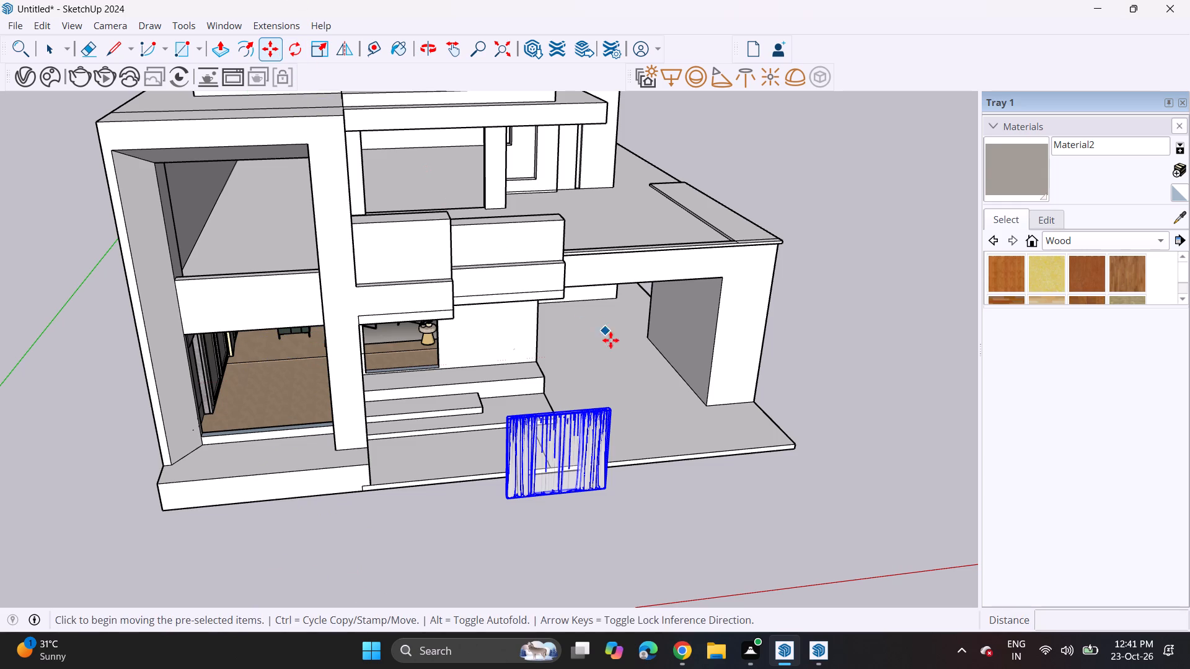
{"action": "left_click", "coordinate": [614, 412]}
{"action": "middle_click_drag", "start_coordinate": [250, 300], "coordinate": [386, 180]}
{"action": "scroll", "coordinate": [394, 239], "scroll_direction": "up", "scroll_amount": 6}
{"action": "scroll", "coordinate": [375, 286], "scroll_direction": "up", "scroll_amount": 6}
{"action": "middle_click_drag", "start_coordinate": [383, 282], "coordinate": [415, 200]}
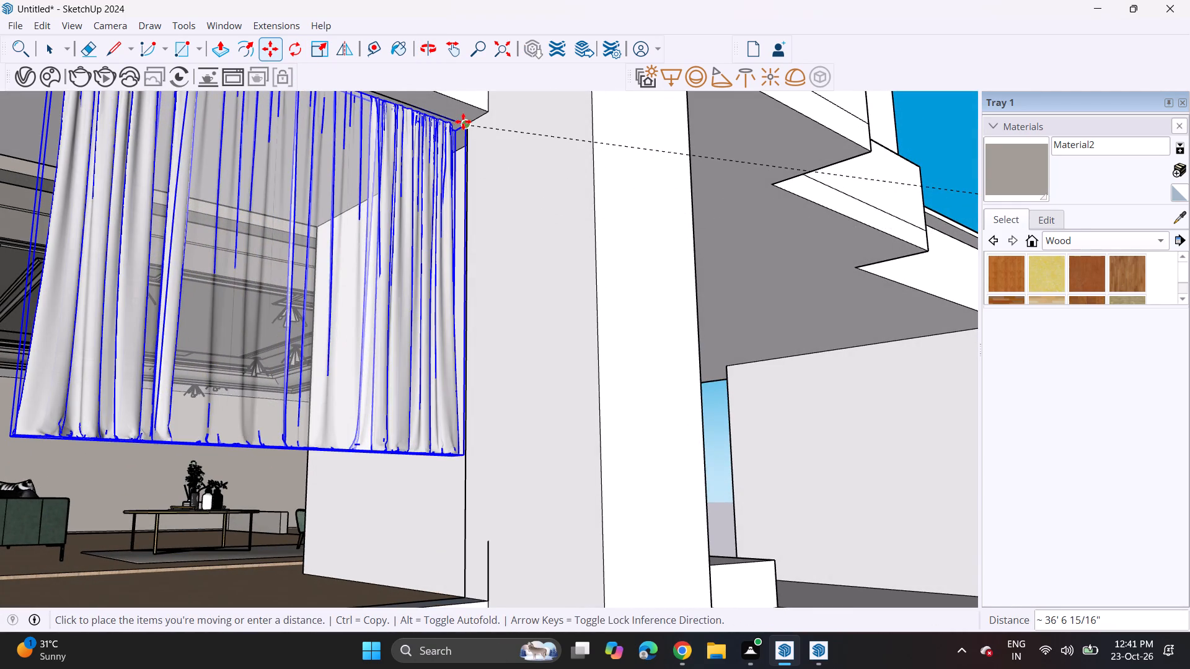
{"action": "left_click", "coordinate": [463, 121]}
Scale the curtain uniformly to about 1.47 from its upper corner so it fills the ground-floor front opening.
{"action": "scroll", "coordinate": [362, 271], "scroll_direction": "down", "scroll_amount": 8}
{"action": "middle_click_drag", "start_coordinate": [363, 307], "coordinate": [196, 386]}
{"action": "scroll", "coordinate": [196, 386], "scroll_direction": "up", "scroll_amount": 1}
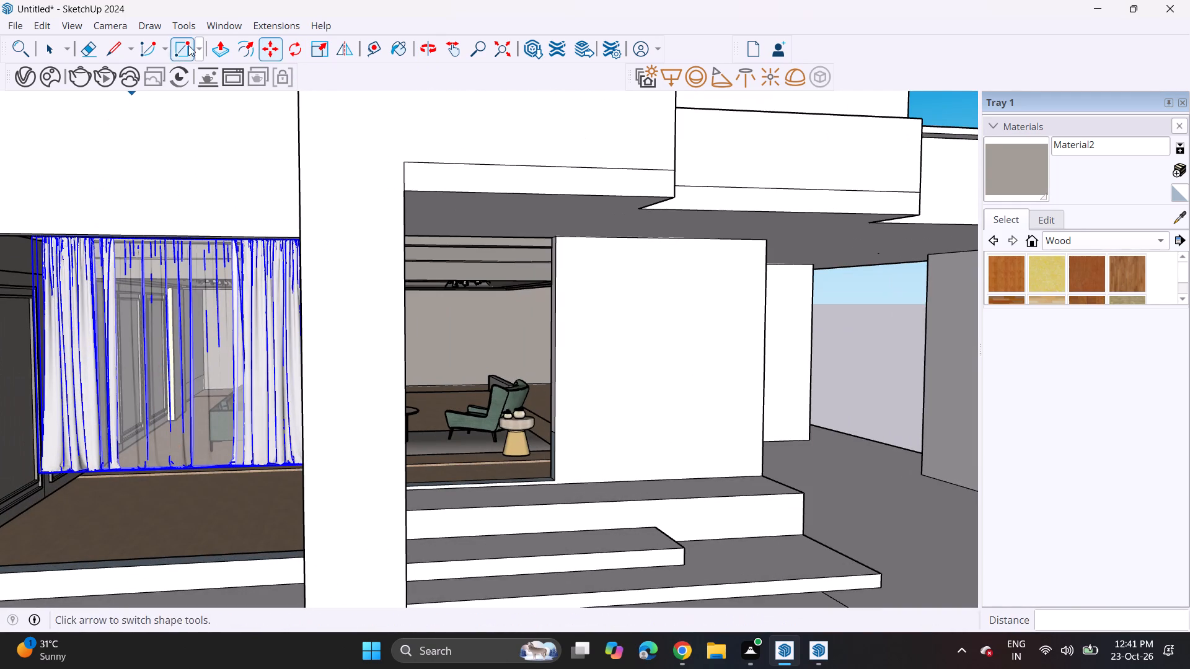
{"action": "left_click", "coordinate": [317, 54]}
{"action": "middle_click_drag", "start_coordinate": [284, 429], "coordinate": [288, 426]}
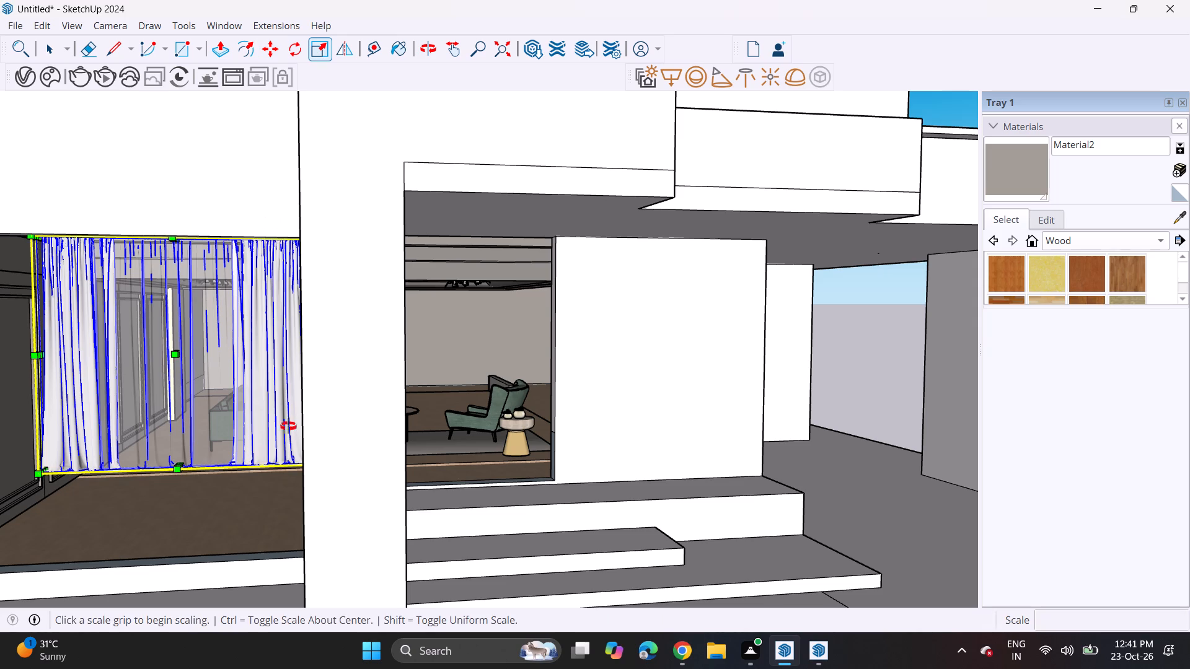
{"action": "middle_click_drag", "start_coordinate": [288, 426], "coordinate": [438, 378]}
{"action": "left_click", "coordinate": [194, 422]}
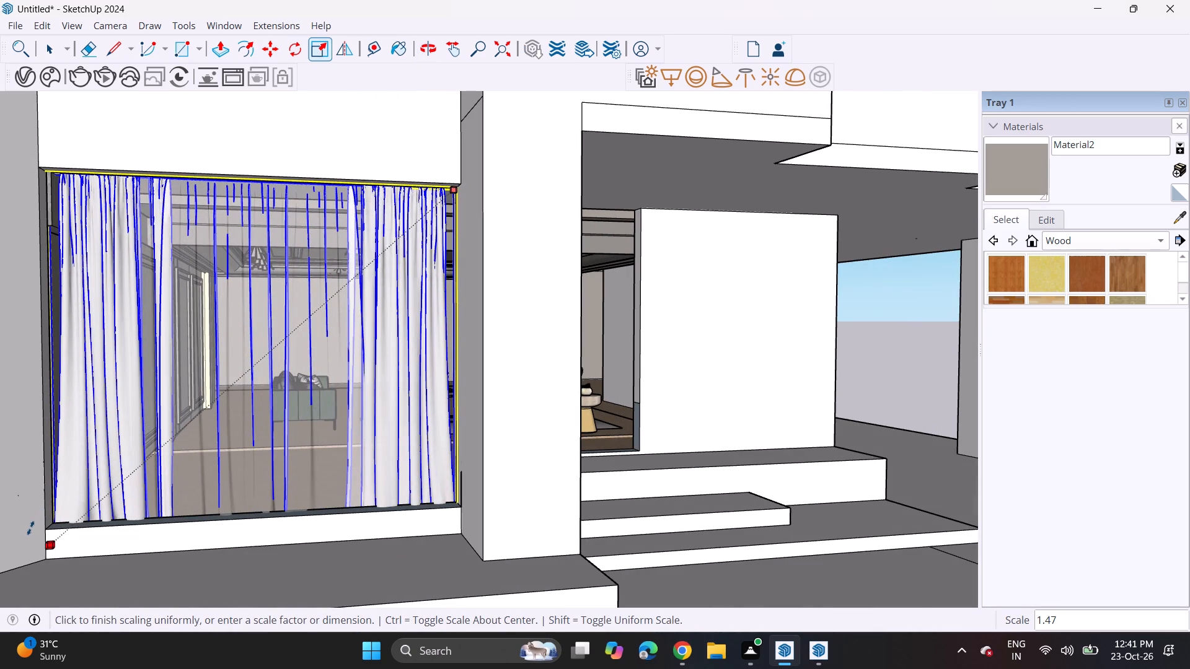
{"action": "left_click", "coordinate": [30, 528]}
{"action": "scroll", "coordinate": [318, 345], "scroll_direction": "down", "scroll_amount": 8}
{"action": "middle_click_drag", "start_coordinate": [324, 356], "coordinate": [296, 365]}
{"action": "key", "text": "space"}
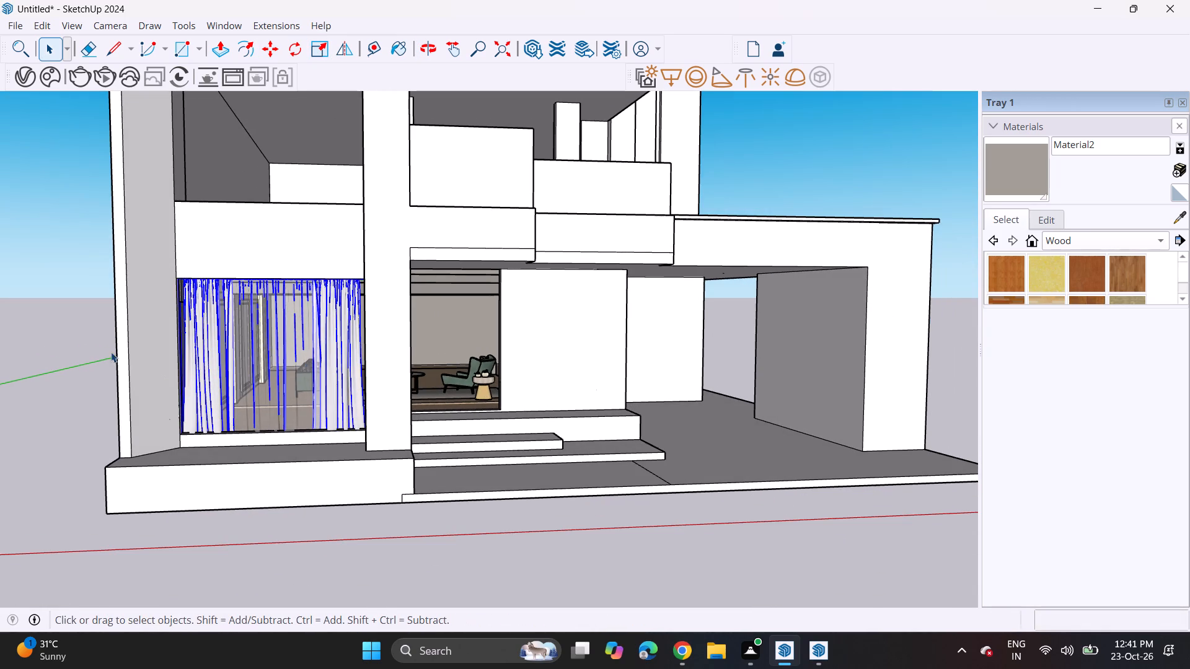
{"action": "left_click", "coordinate": [105, 351]}
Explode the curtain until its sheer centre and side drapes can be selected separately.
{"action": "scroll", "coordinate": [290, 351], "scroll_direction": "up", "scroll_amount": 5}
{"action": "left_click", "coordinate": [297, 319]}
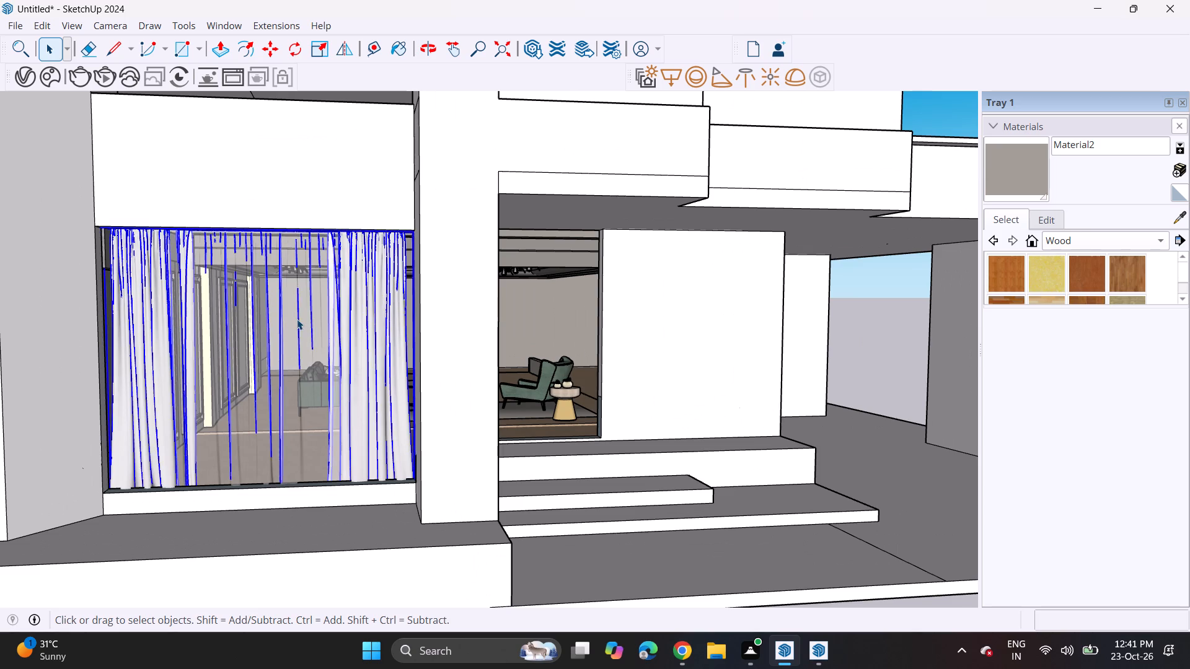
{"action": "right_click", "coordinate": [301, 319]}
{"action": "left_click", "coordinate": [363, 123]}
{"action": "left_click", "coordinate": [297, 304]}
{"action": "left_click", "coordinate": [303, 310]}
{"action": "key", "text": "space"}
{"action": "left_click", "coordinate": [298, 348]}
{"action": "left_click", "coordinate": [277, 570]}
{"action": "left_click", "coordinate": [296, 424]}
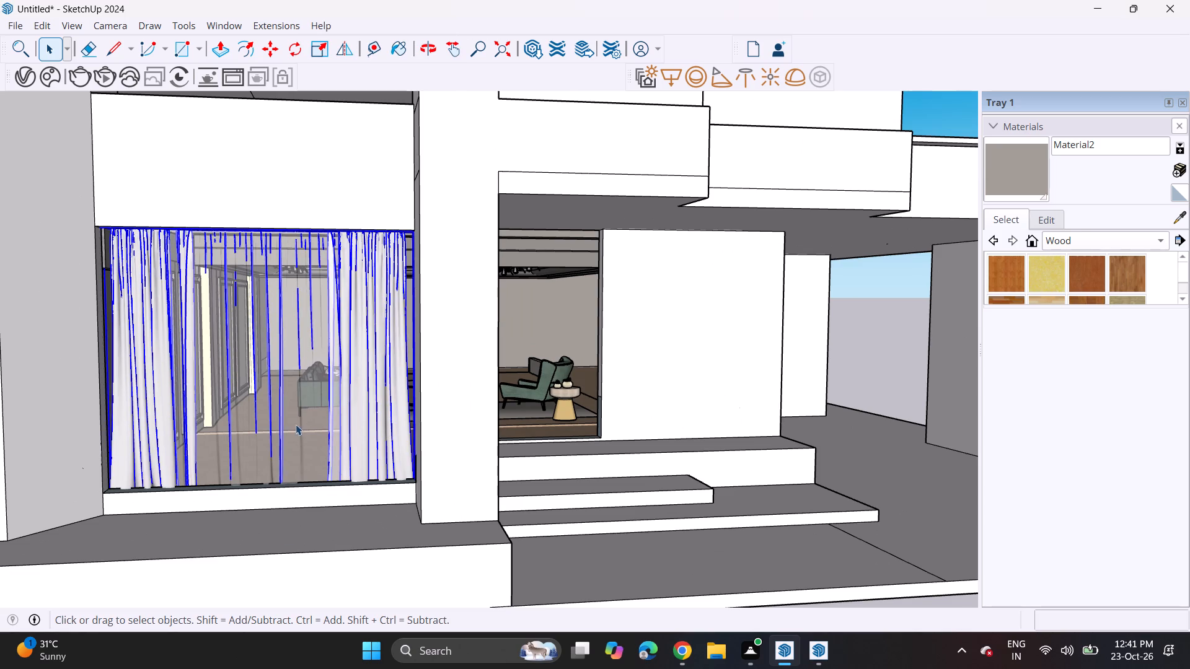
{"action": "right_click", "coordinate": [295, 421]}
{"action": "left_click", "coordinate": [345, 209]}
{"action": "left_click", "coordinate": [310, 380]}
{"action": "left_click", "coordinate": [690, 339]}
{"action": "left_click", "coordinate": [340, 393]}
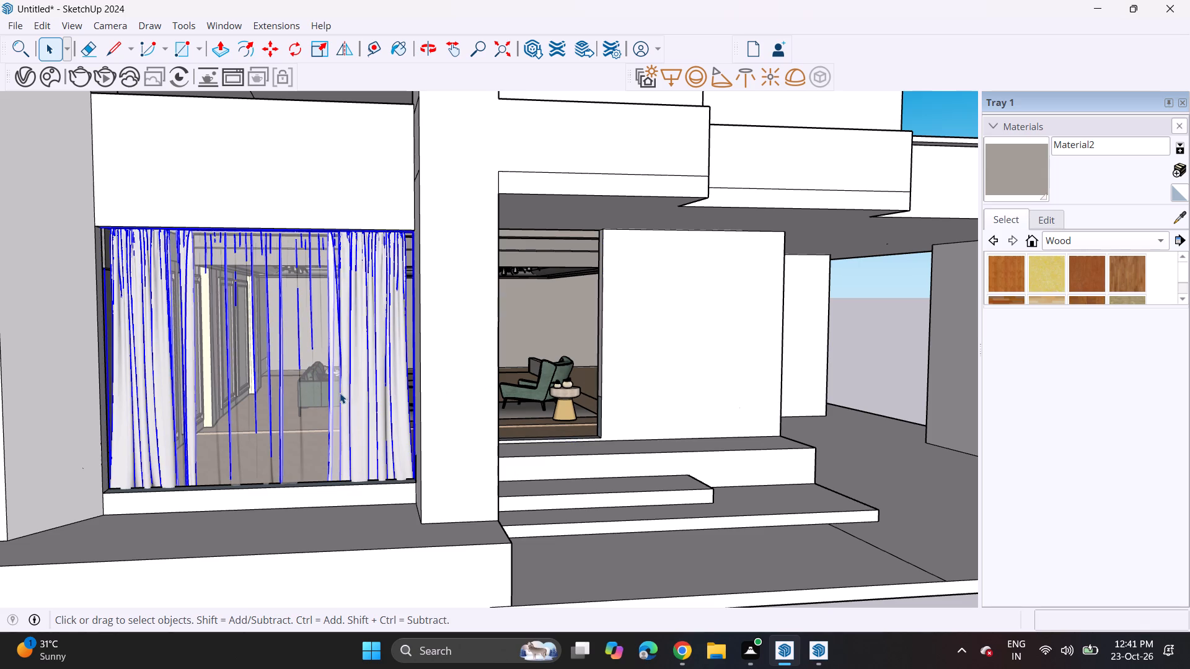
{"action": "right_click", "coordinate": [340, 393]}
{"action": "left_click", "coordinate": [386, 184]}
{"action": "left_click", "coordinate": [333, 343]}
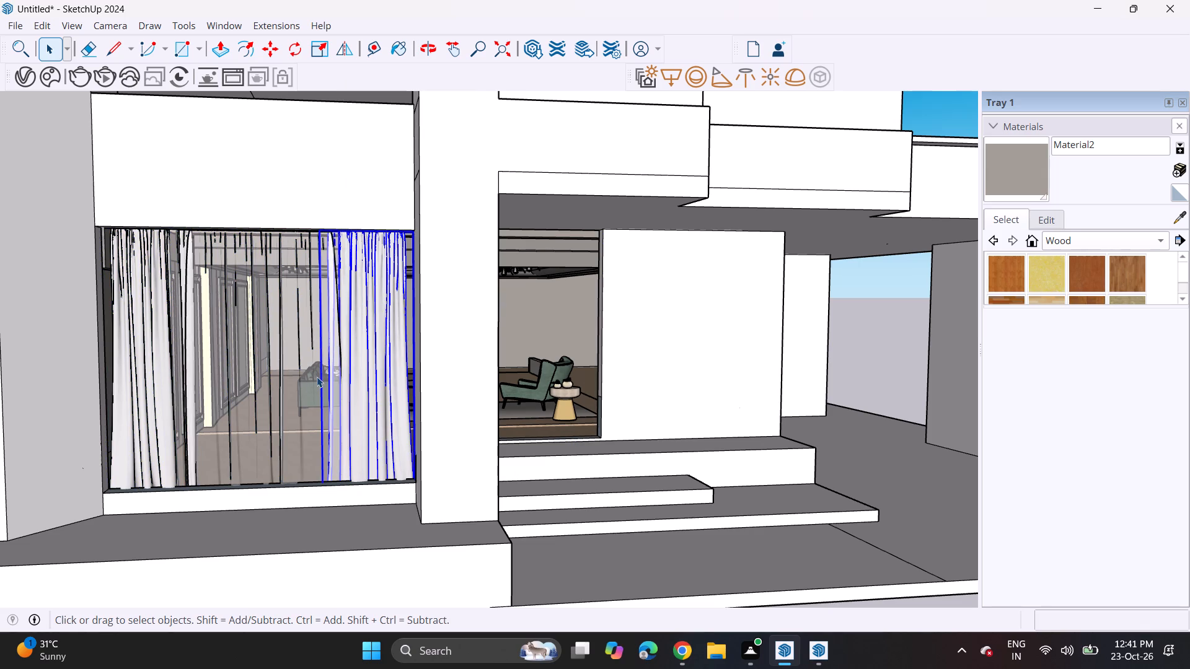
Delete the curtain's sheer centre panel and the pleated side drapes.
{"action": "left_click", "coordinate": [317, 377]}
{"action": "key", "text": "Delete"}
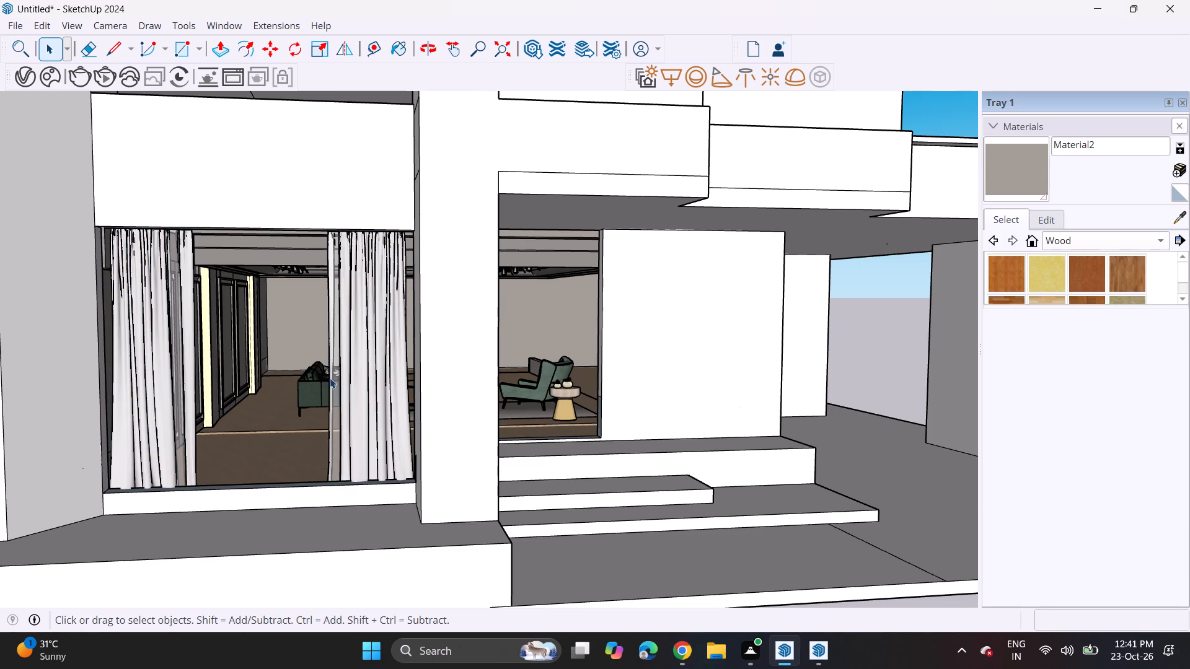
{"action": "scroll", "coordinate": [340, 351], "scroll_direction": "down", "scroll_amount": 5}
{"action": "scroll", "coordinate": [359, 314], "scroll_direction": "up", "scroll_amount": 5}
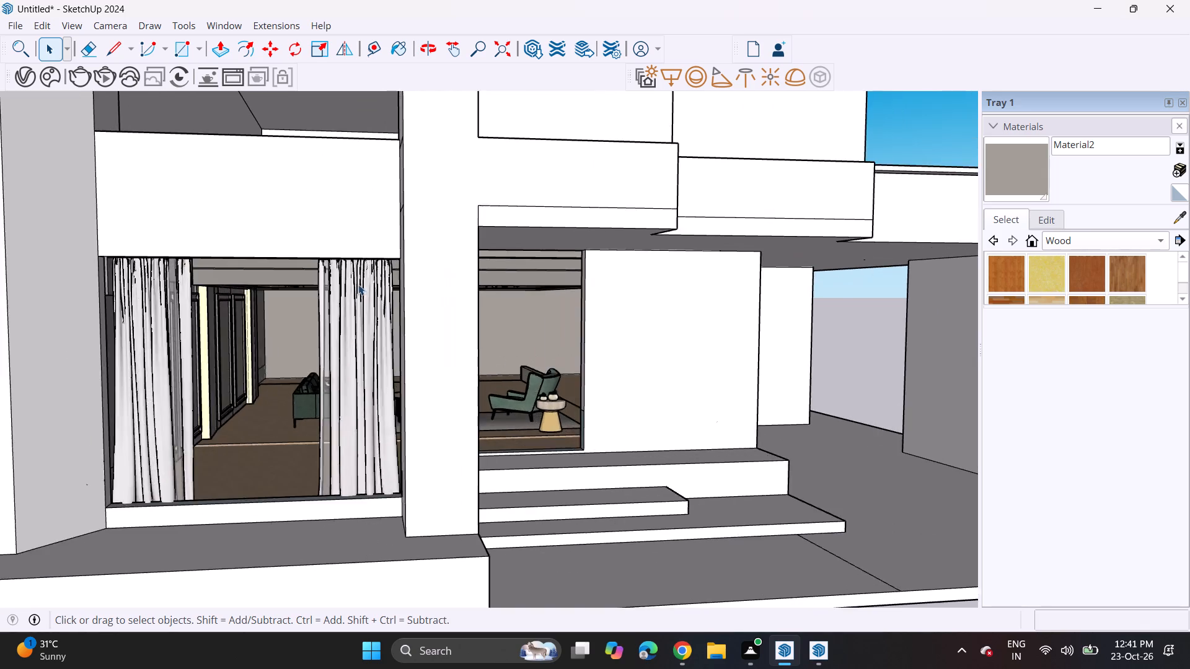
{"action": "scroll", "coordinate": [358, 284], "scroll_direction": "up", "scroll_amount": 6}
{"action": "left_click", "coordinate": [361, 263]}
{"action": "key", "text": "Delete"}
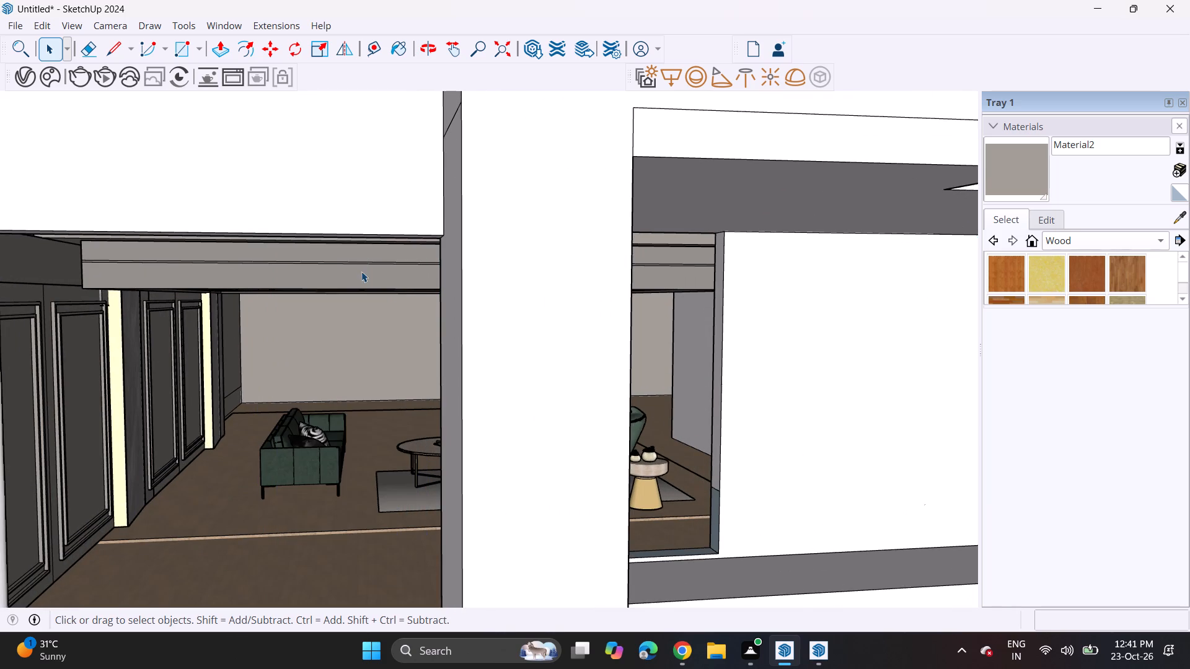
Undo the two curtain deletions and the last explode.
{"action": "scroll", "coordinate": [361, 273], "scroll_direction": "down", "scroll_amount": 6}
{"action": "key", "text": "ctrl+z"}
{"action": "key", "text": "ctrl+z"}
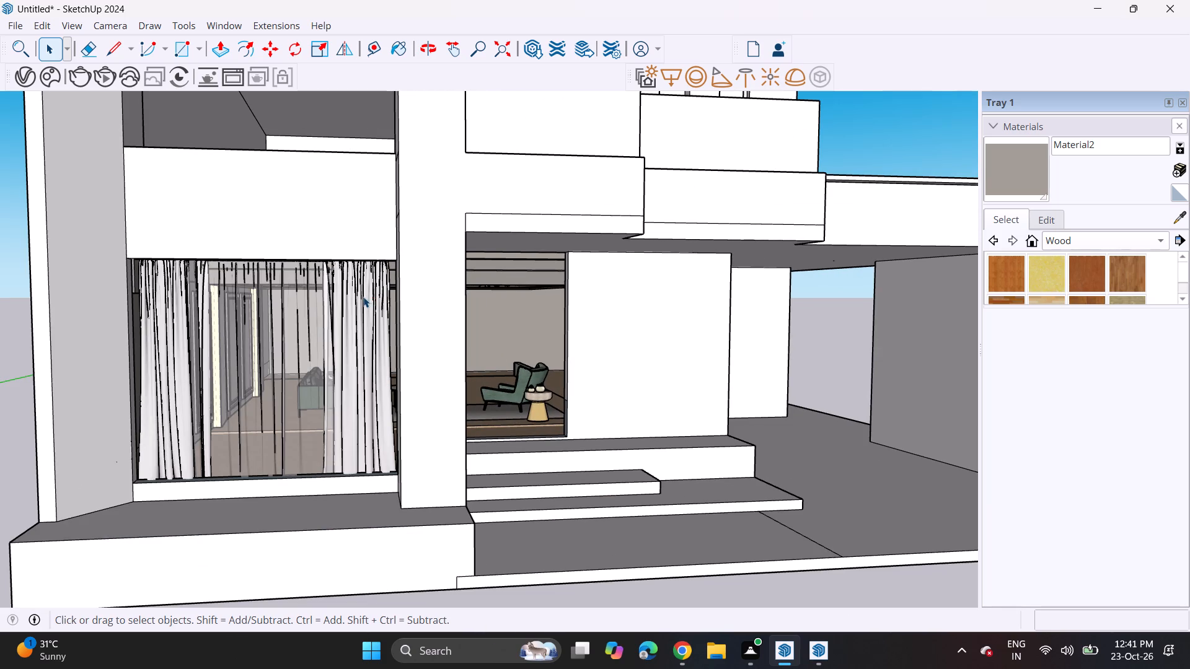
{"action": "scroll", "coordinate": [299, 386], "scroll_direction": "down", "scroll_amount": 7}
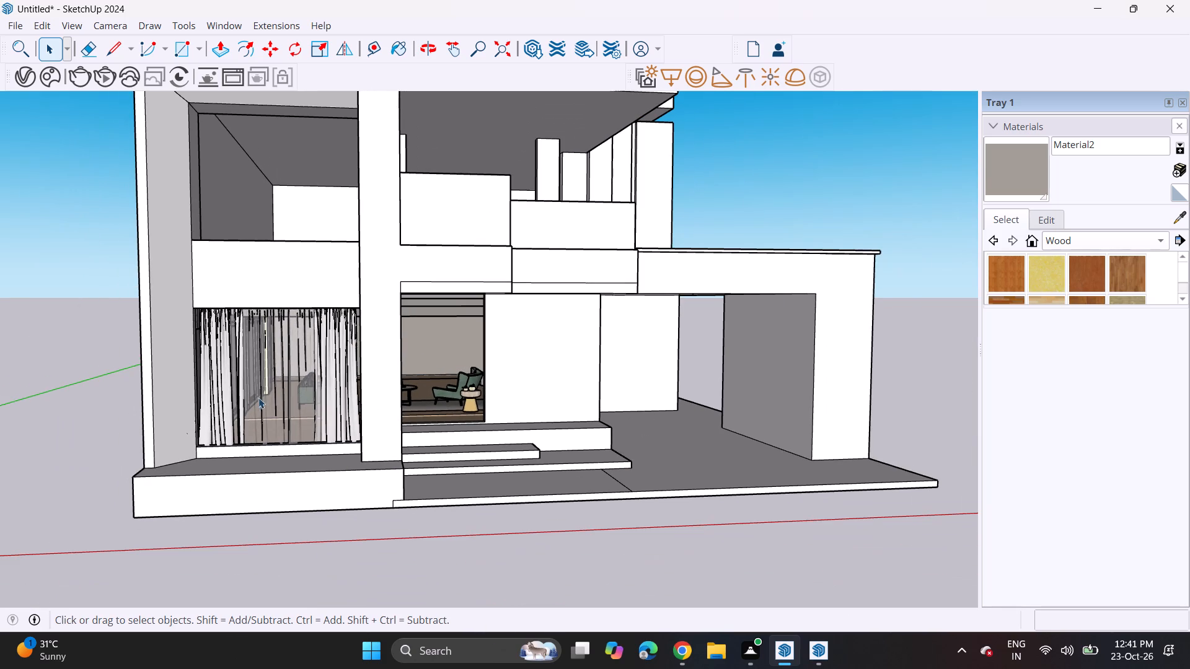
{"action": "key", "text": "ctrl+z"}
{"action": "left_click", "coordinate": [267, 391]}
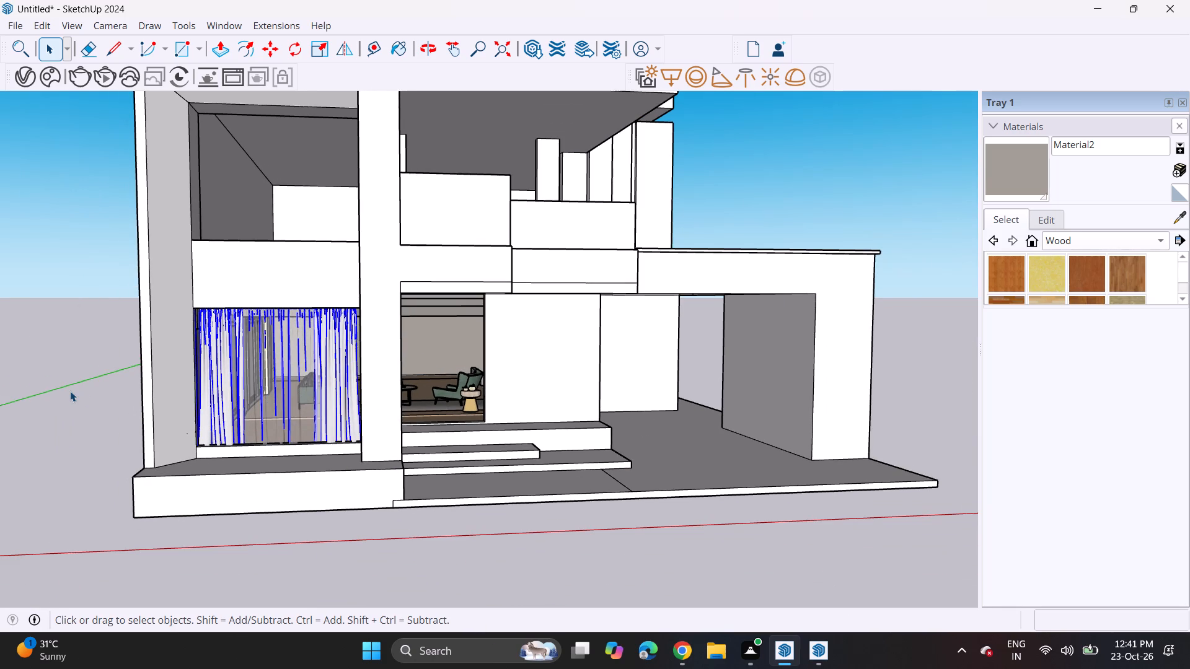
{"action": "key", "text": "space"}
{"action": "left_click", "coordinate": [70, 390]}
Raise the curtain about 1' 2 9/16" along the blue axis, off the opening's sill.
{"action": "scroll", "coordinate": [146, 395], "scroll_direction": "down", "scroll_amount": 5}
{"action": "middle_click_drag", "start_coordinate": [206, 392], "coordinate": [257, 401], "text": "shift"}
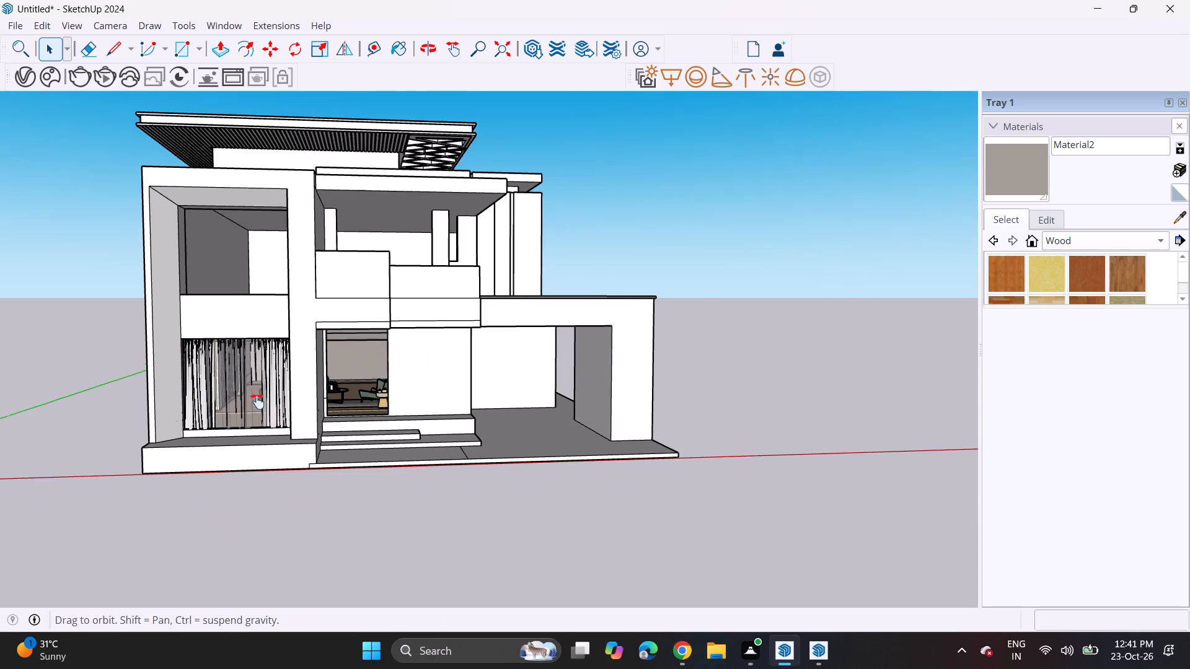
{"action": "middle_click_drag", "start_coordinate": [257, 401], "coordinate": [294, 424], "text": "shift"}
{"action": "middle_click_drag", "start_coordinate": [301, 418], "coordinate": [349, 444]}
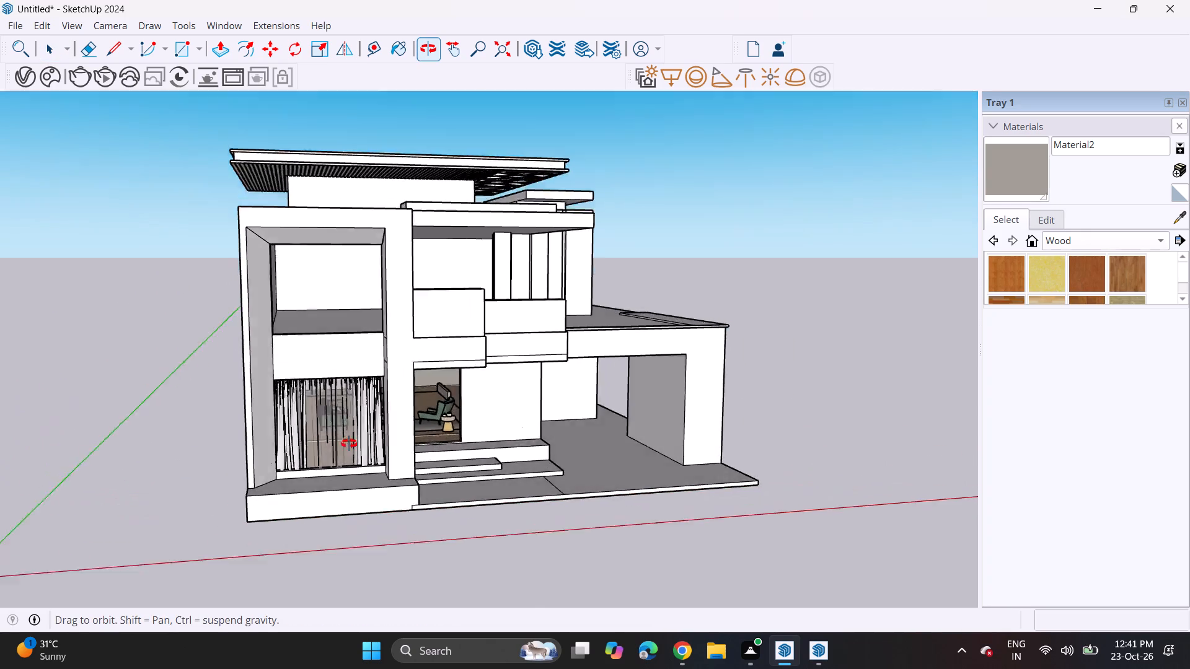
{"action": "middle_click_drag", "start_coordinate": [349, 444], "coordinate": [446, 466]}
{"action": "scroll", "coordinate": [417, 479], "scroll_direction": "up", "scroll_amount": 11}
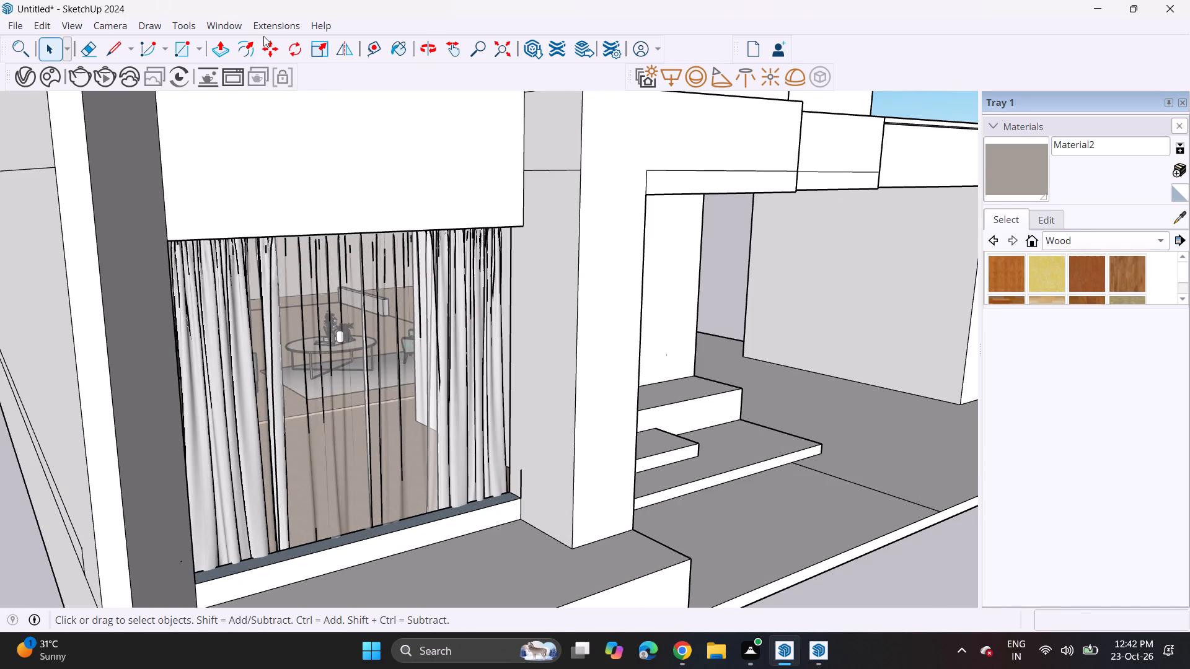
{"action": "left_click", "coordinate": [264, 38]}
{"action": "scroll", "coordinate": [468, 461], "scroll_direction": "up", "scroll_amount": 4}
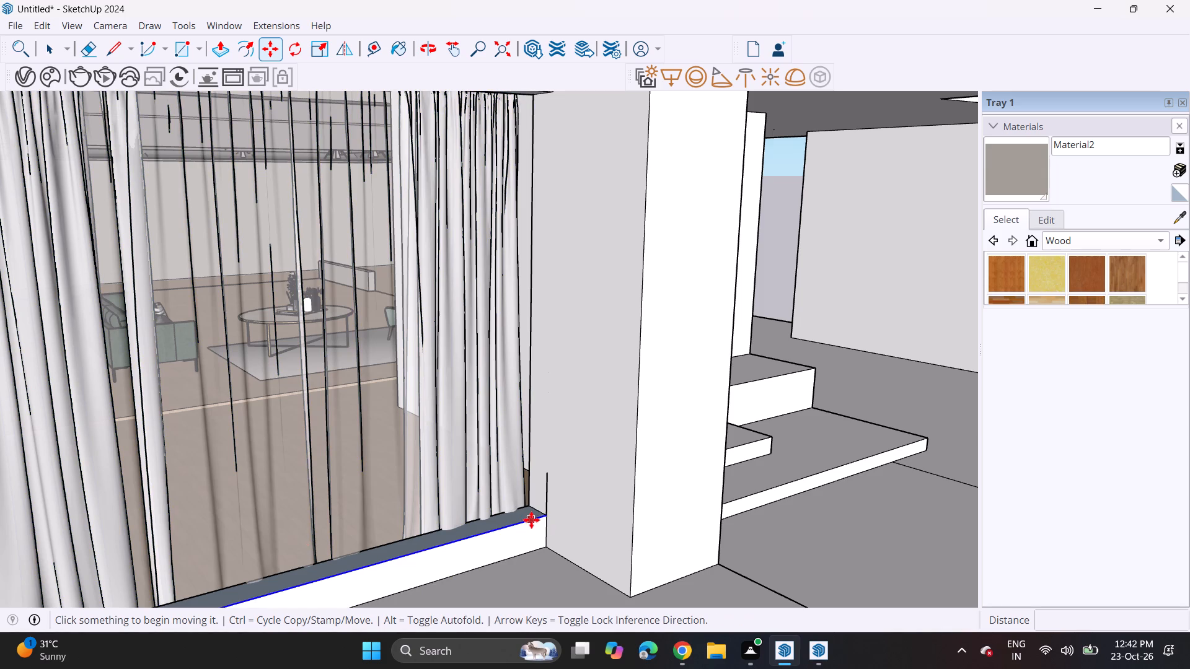
{"action": "left_click", "coordinate": [509, 484]}
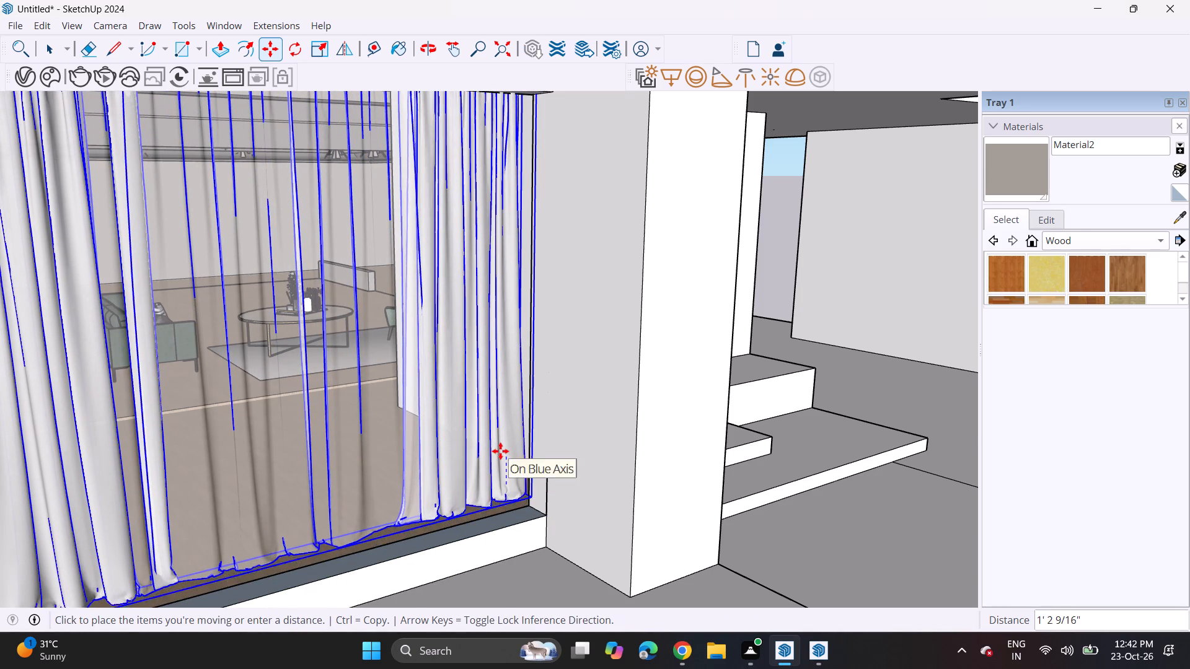
{"action": "left_click", "coordinate": [500, 451]}
Move the curtain by its top corner back and down onto the lower inner edge of the lintel over the opening.
{"action": "scroll", "coordinate": [426, 415], "scroll_direction": "up", "scroll_amount": 1}
{"action": "middle_click_drag", "start_coordinate": [415, 328], "coordinate": [431, 409], "text": "shift"}
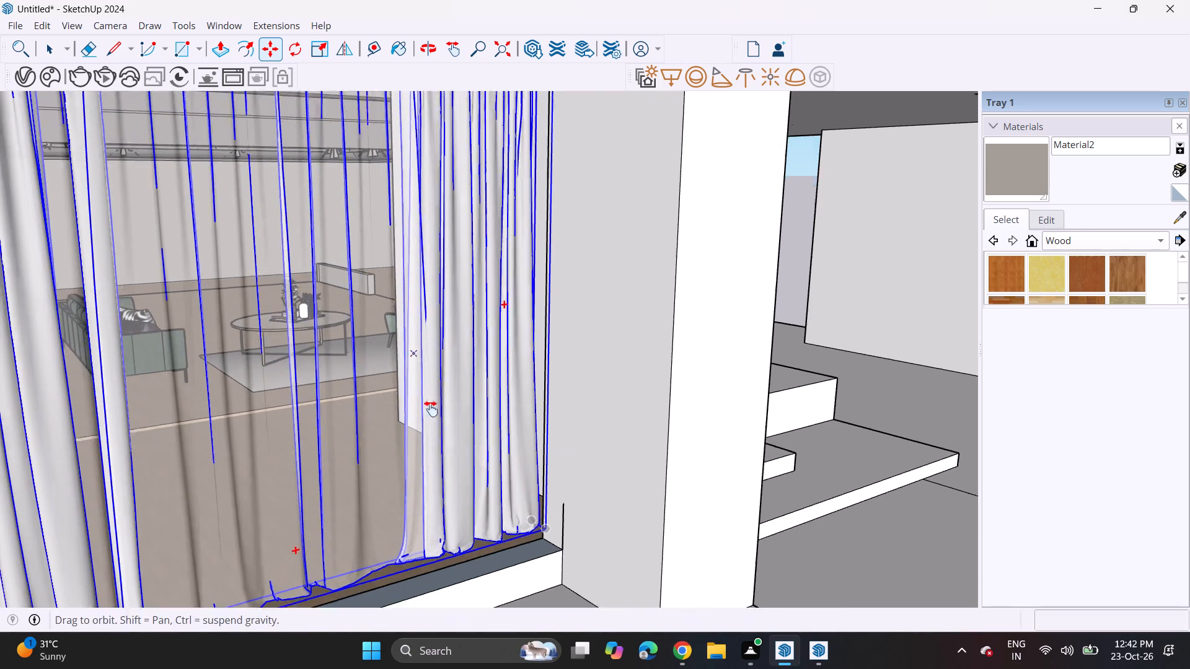
{"action": "middle_click_drag", "start_coordinate": [431, 409], "coordinate": [461, 510], "text": "shift"}
{"action": "middle_click_drag", "start_coordinate": [448, 437], "coordinate": [422, 304]}
{"action": "scroll", "coordinate": [424, 318], "scroll_direction": "up", "scroll_amount": 1}
{"action": "middle_click_drag", "start_coordinate": [487, 226], "coordinate": [491, 435], "text": "shift"}
{"action": "middle_click_drag", "start_coordinate": [559, 304], "coordinate": [552, 269]}
{"action": "scroll", "coordinate": [558, 300], "scroll_direction": "up", "scroll_amount": 1}
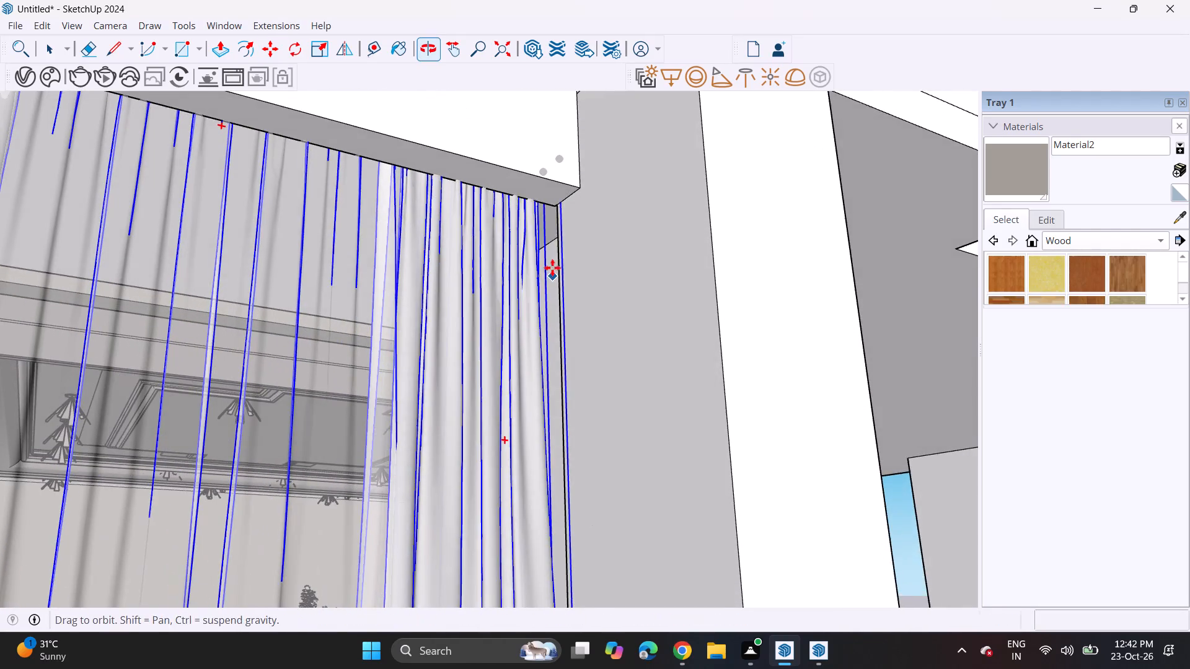
{"action": "scroll", "coordinate": [560, 166], "scroll_direction": "up", "scroll_amount": 3}
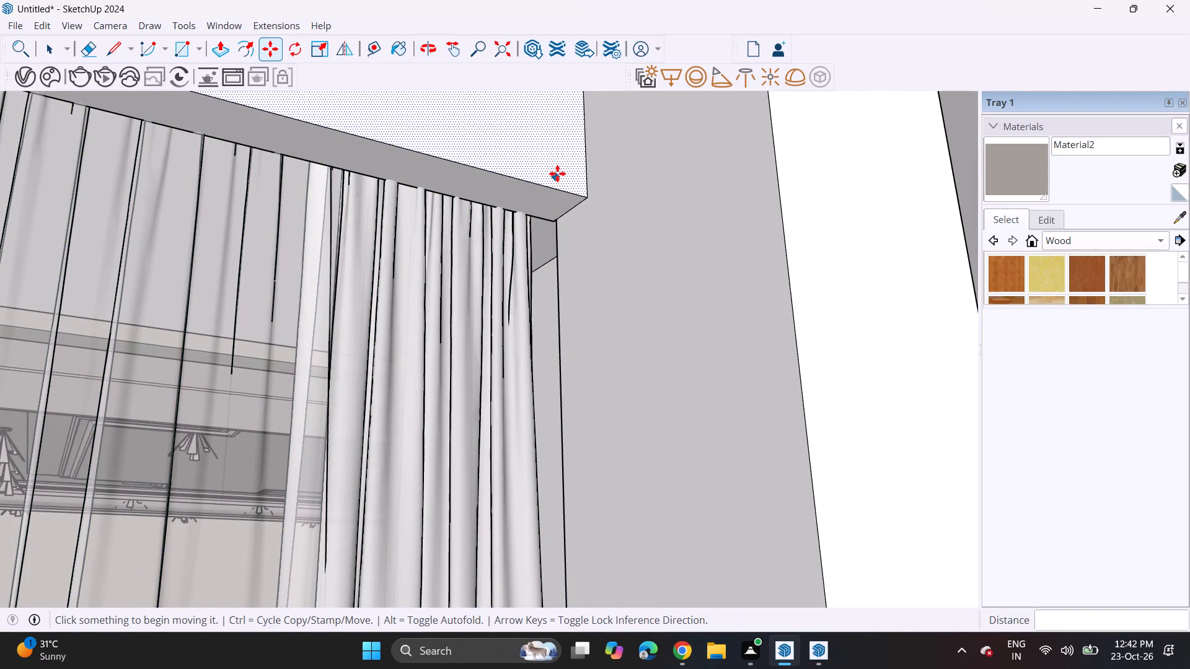
{"action": "left_click", "coordinate": [557, 159]}
{"action": "key", "text": "Escape"}
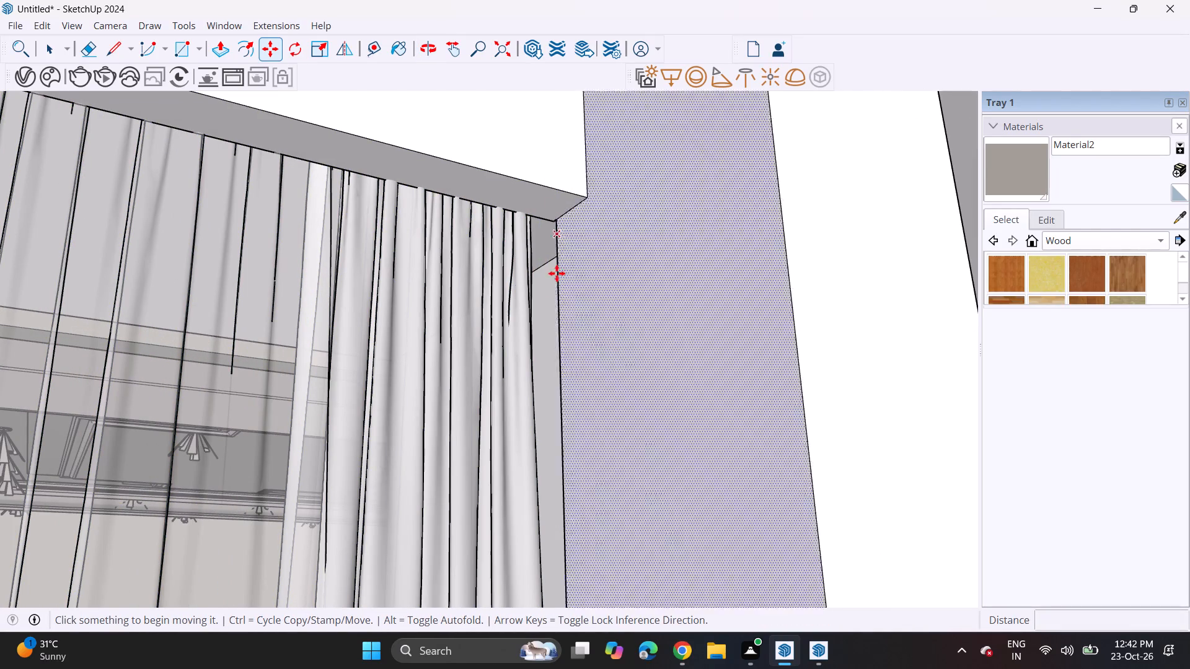
{"action": "key", "text": "space"}
{"action": "left_click", "coordinate": [502, 339]}
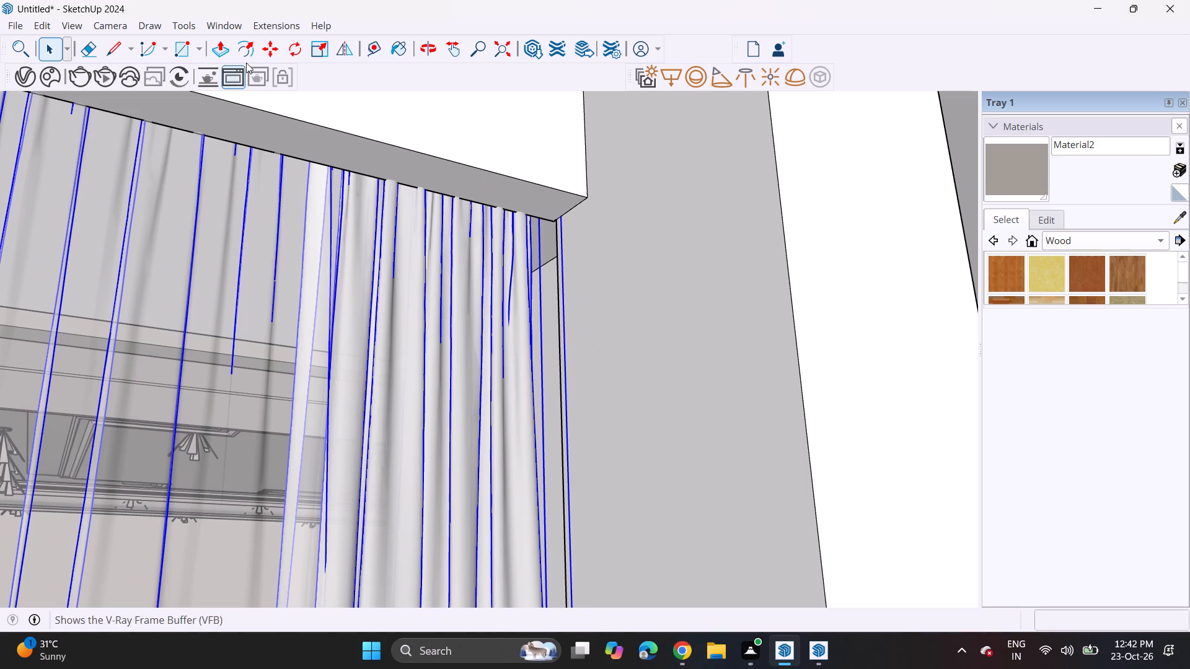
{"action": "left_click", "coordinate": [274, 41]}
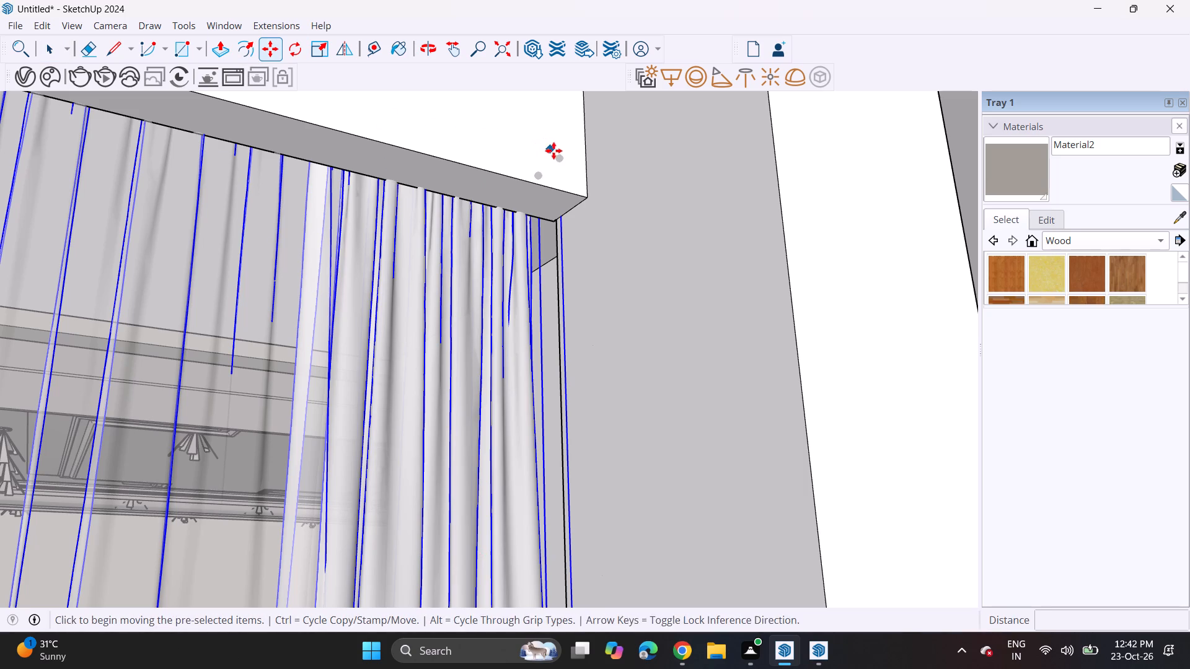
{"action": "left_click", "coordinate": [562, 159]}
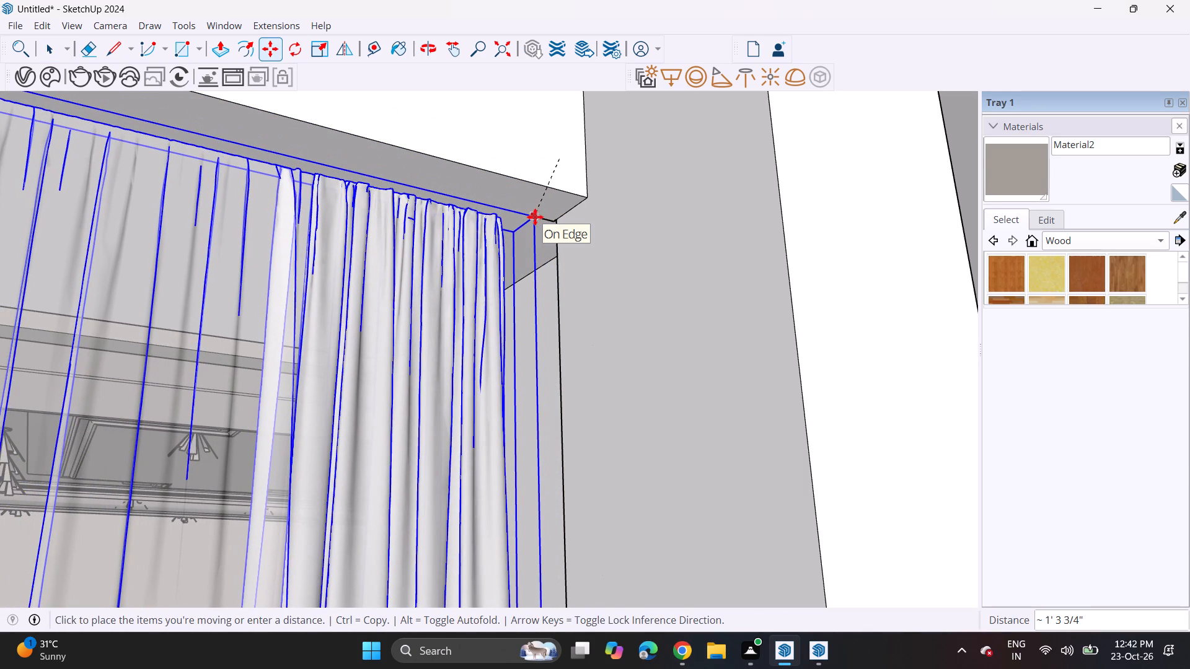
{"action": "left_click", "coordinate": [541, 219]}
{"action": "middle_click_drag", "start_coordinate": [550, 211], "coordinate": [435, 296]}
{"action": "scroll", "coordinate": [537, 212], "scroll_direction": "up", "scroll_amount": 1}
{"action": "scroll", "coordinate": [392, 306], "scroll_direction": "down", "scroll_amount": 2}
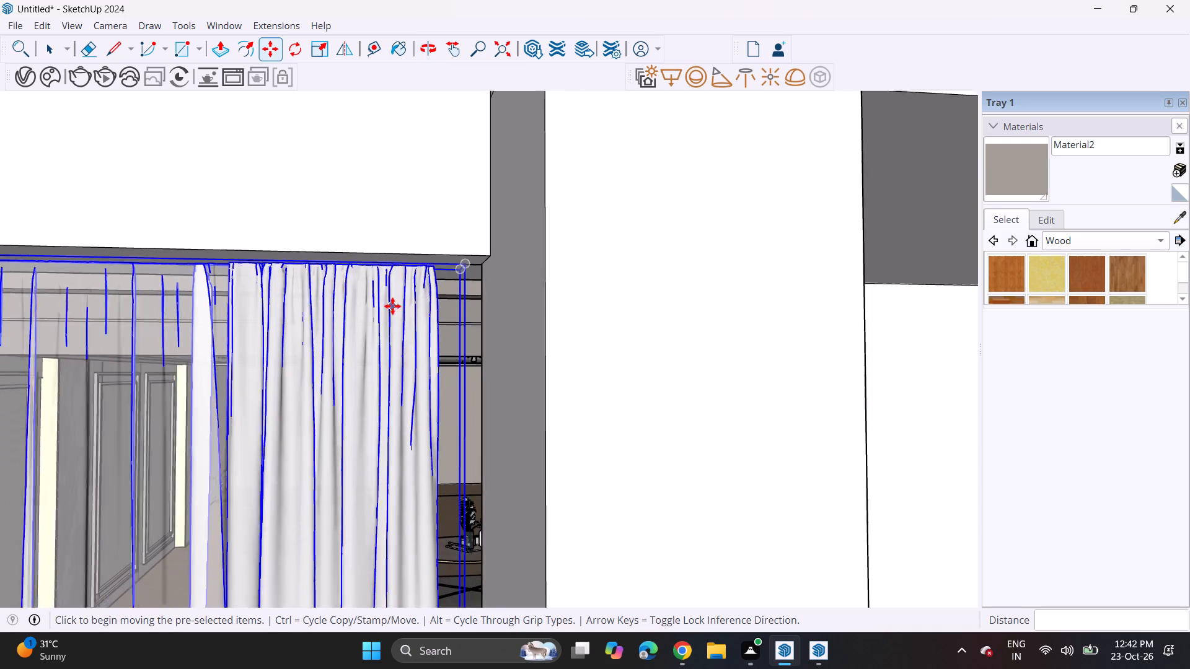
{"action": "scroll", "coordinate": [392, 306], "scroll_direction": "down", "scroll_amount": 18}
{"action": "key", "text": "space"}
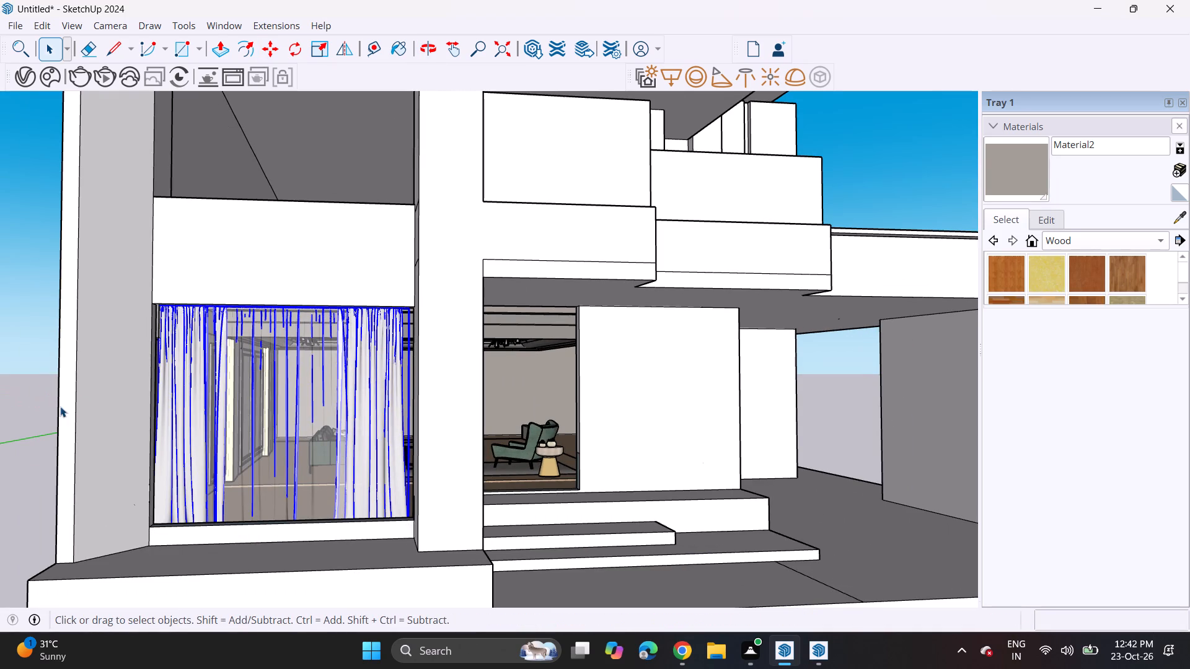
{"action": "left_click", "coordinate": [35, 410]}
Nudge the curtain about 4 3/8" along the red axis and slightly back, centring it between the jambs of the opening.
{"action": "middle_click_drag", "start_coordinate": [217, 388], "coordinate": [214, 408]}
{"action": "scroll", "coordinate": [276, 413], "scroll_direction": "up", "scroll_amount": 5}
{"action": "left_click", "coordinate": [276, 414]}
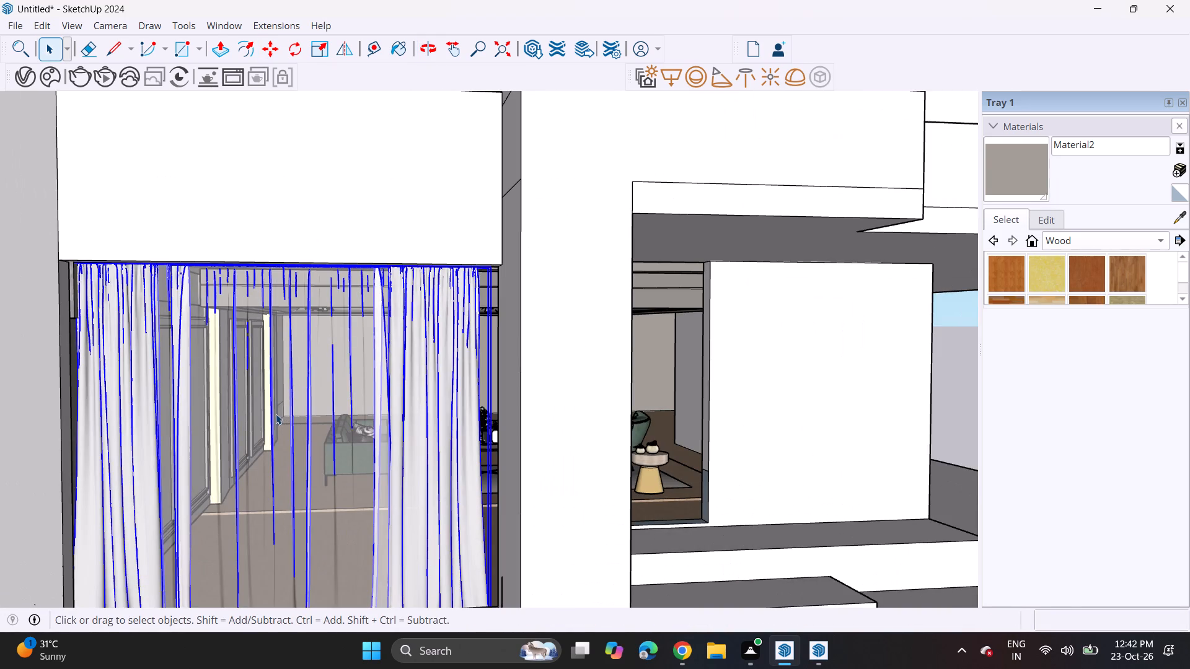
{"action": "key", "text": "m"}
{"action": "left_click", "coordinate": [274, 387]}
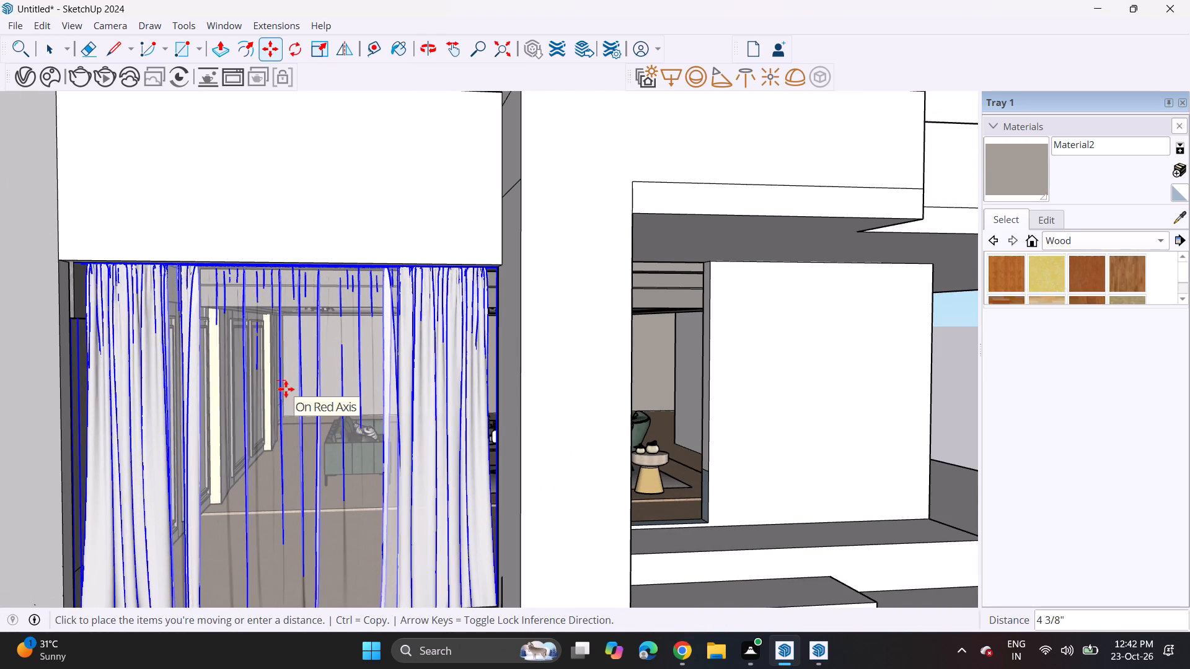
{"action": "left_click", "coordinate": [286, 389]}
{"action": "left_click", "coordinate": [286, 389]}
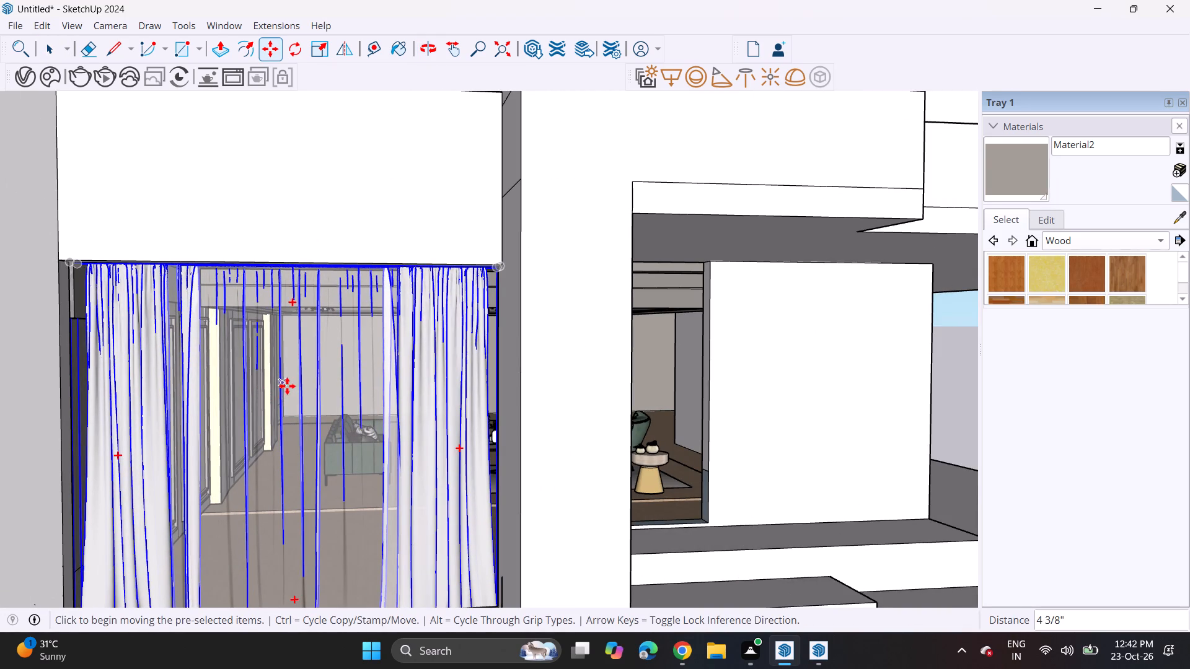
{"action": "left_click", "coordinate": [287, 386]}
{"action": "left_click", "coordinate": [280, 386]}
{"action": "key", "text": "space"}
{"action": "left_click", "coordinate": [324, 222]}
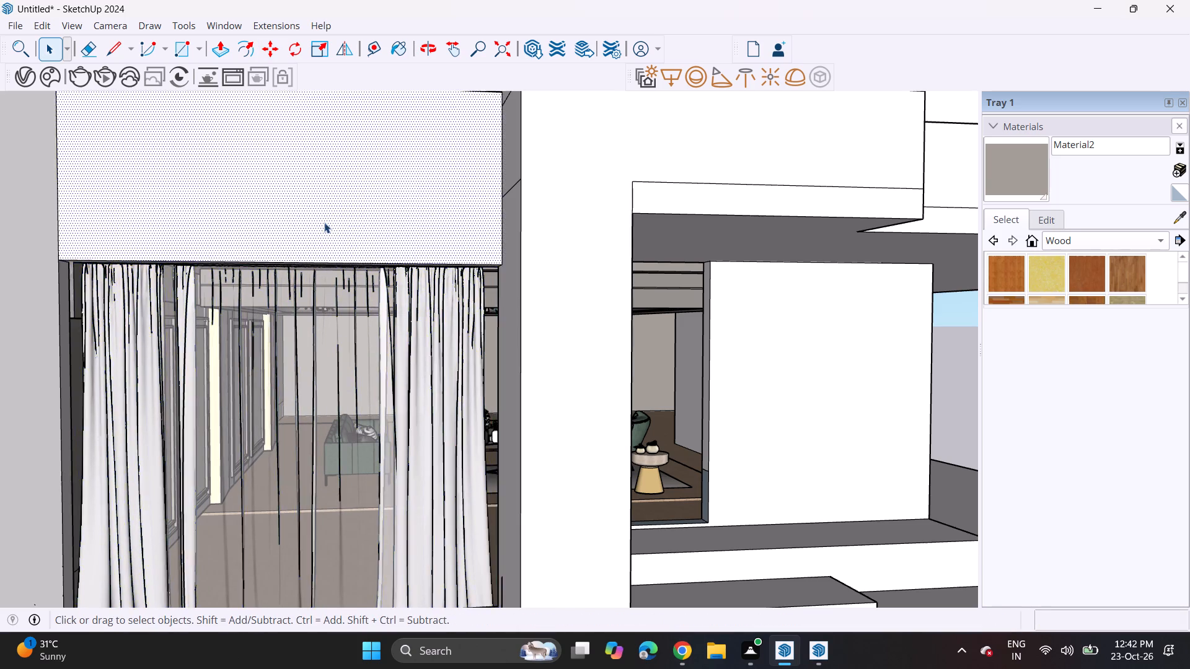
Import the AutoSave_theses+project model from Downloads and place it on open ground beside the house.
{"action": "scroll", "coordinate": [319, 229], "scroll_direction": "down", "scroll_amount": 11}
{"action": "scroll", "coordinate": [322, 287], "scroll_direction": "down", "scroll_amount": 5}
{"action": "middle_click_drag", "start_coordinate": [299, 258], "coordinate": [312, 302]}
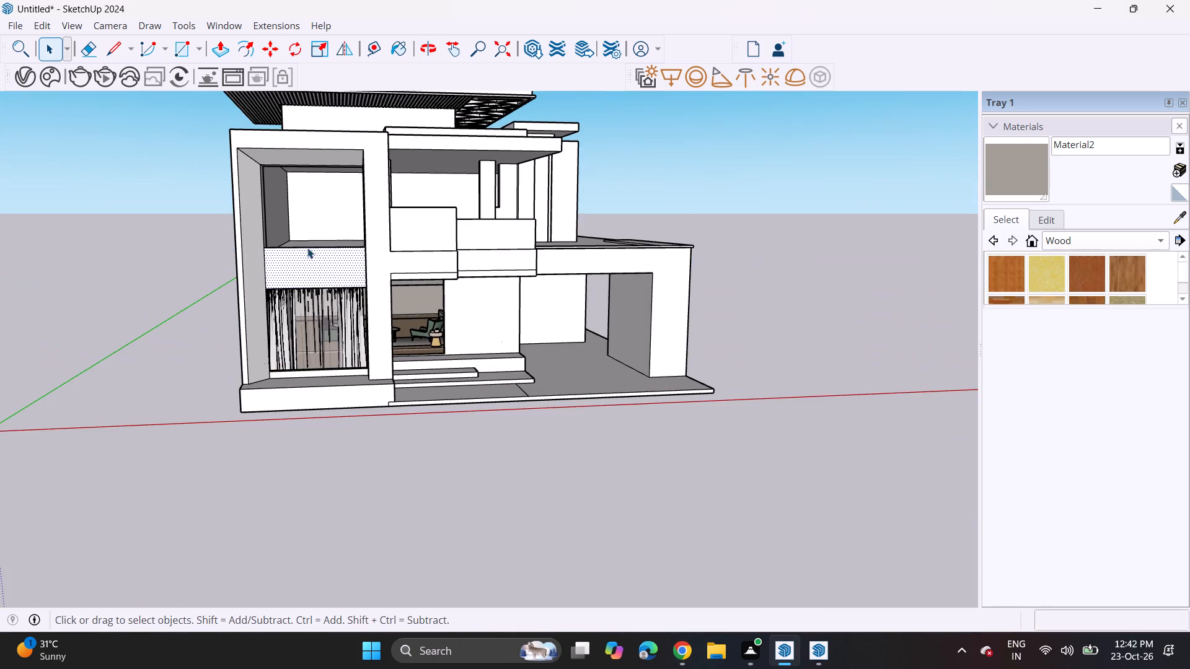
{"action": "middle_click_drag", "start_coordinate": [320, 256], "coordinate": [356, 297], "text": "shift"}
{"action": "middle_click_drag", "start_coordinate": [367, 300], "coordinate": [318, 339]}
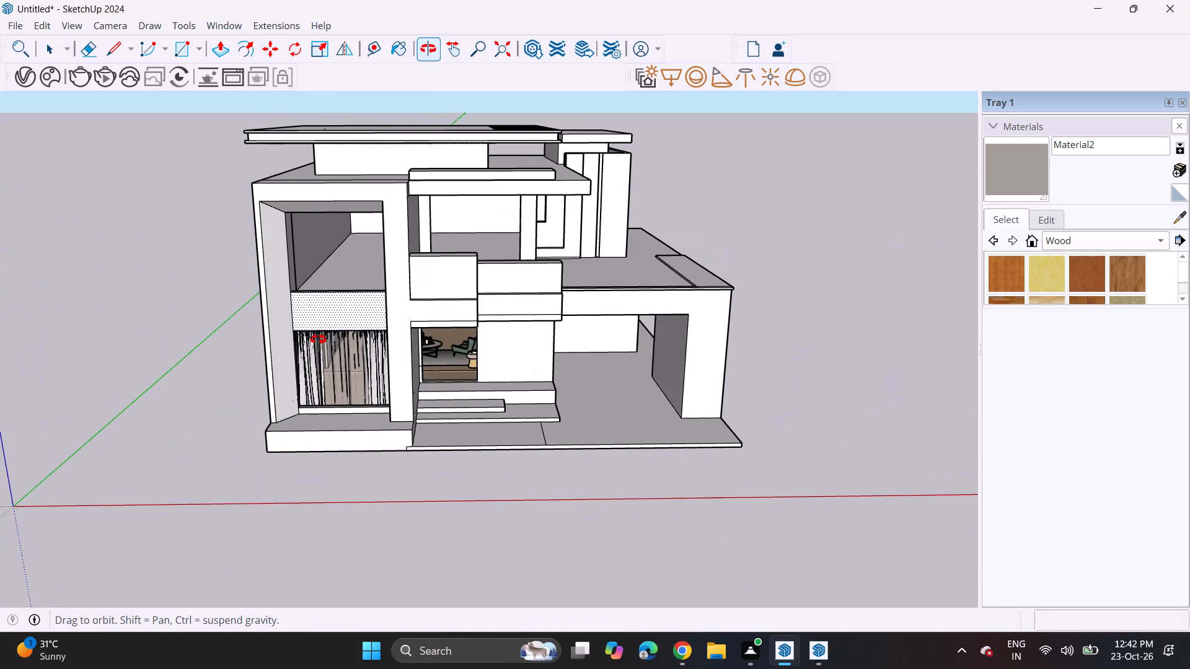
{"action": "middle_click_drag", "start_coordinate": [318, 339], "coordinate": [318, 338]}
{"action": "left_click", "coordinate": [12, 28]}
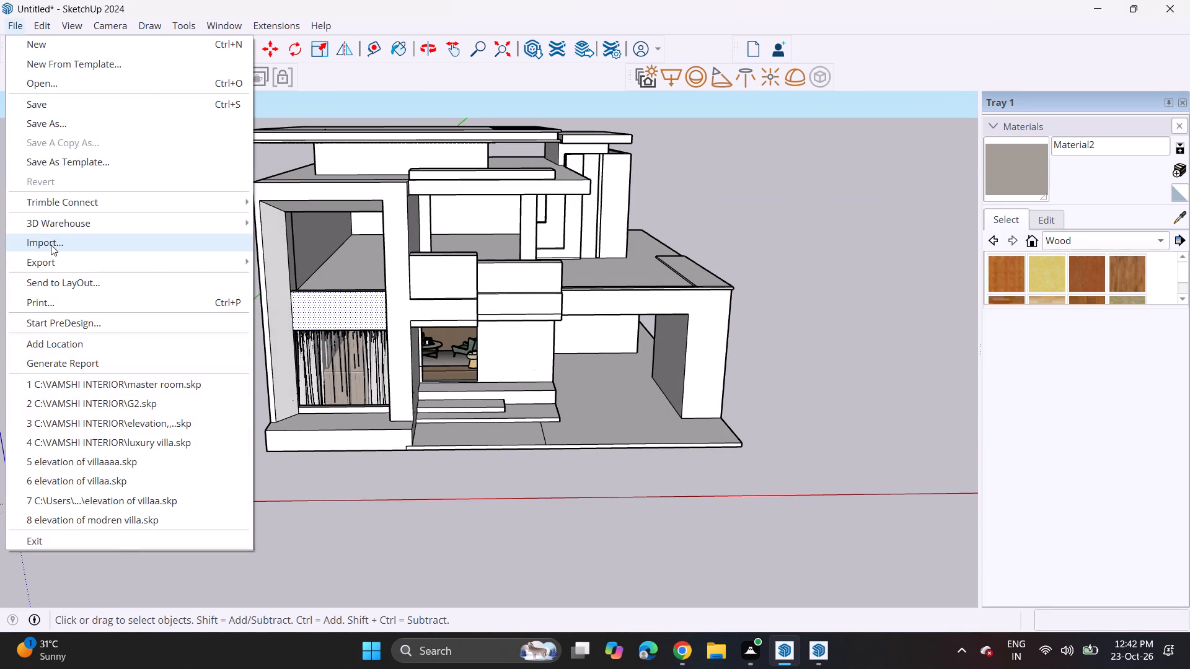
{"action": "left_click", "coordinate": [52, 245]}
{"action": "scroll", "coordinate": [287, 218], "scroll_direction": "down", "scroll_amount": 15}
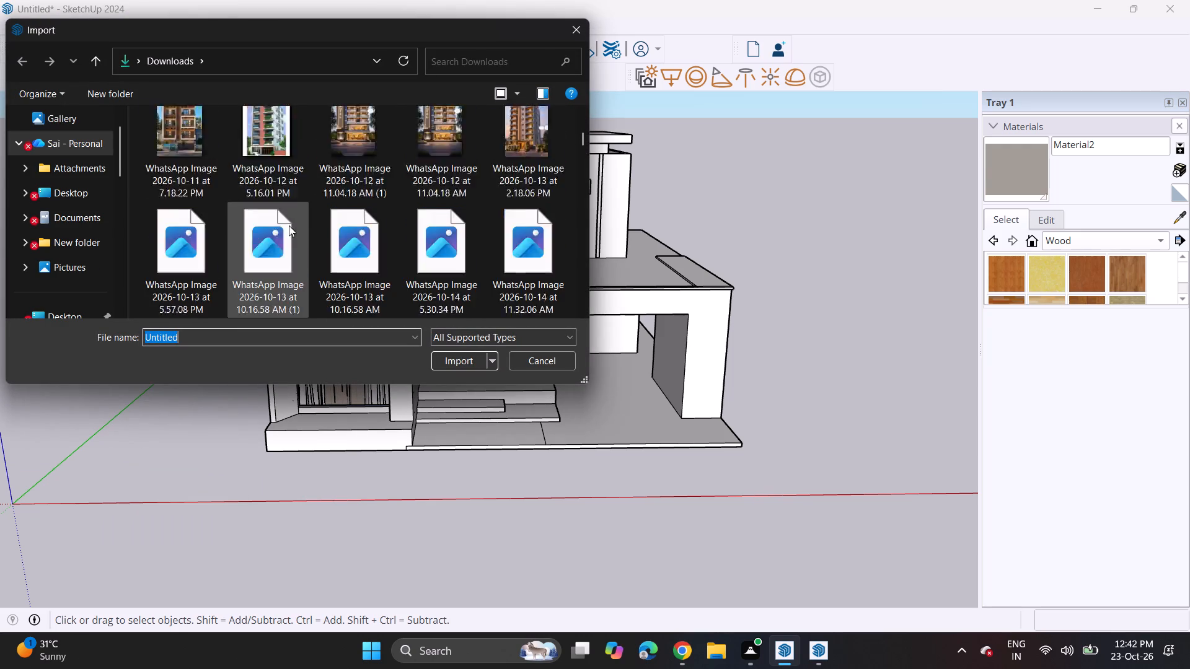
{"action": "scroll", "coordinate": [289, 225], "scroll_direction": "down", "scroll_amount": 5}
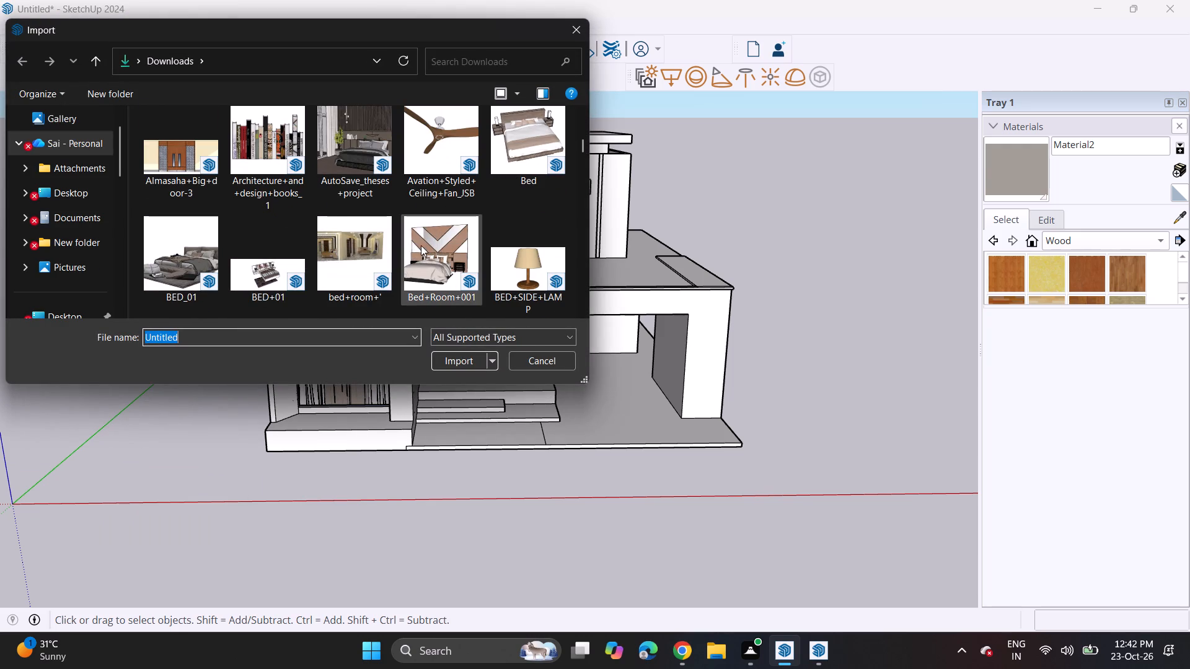
{"action": "left_click", "coordinate": [356, 150]}
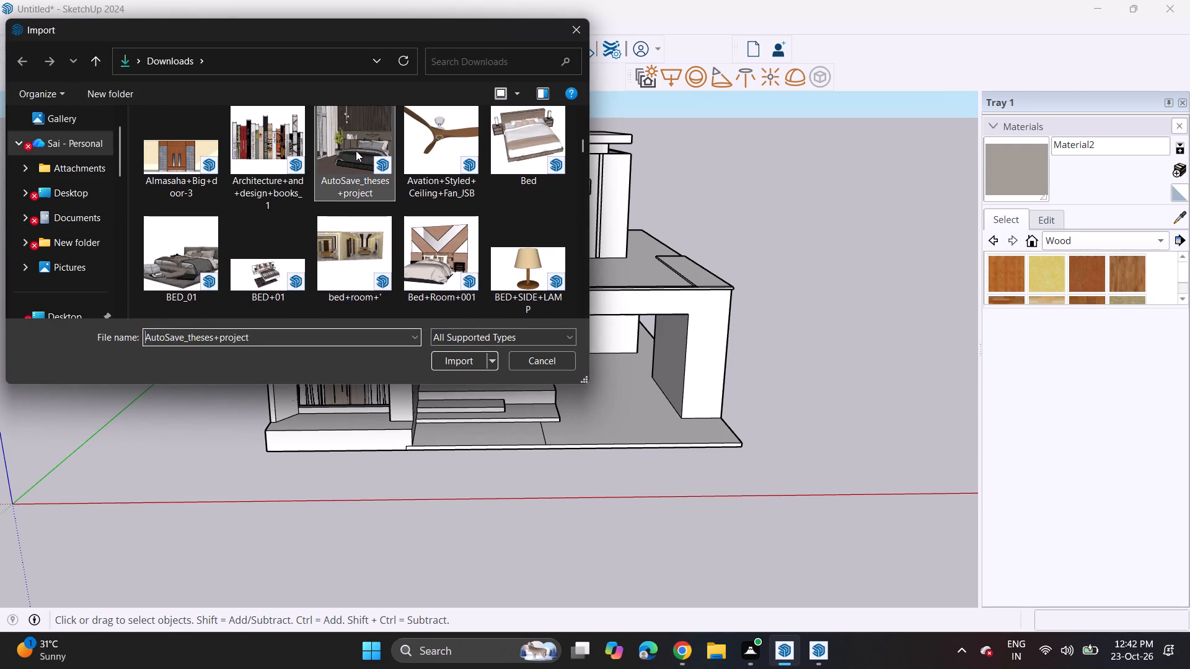
{"action": "left_click", "coordinate": [448, 354]}
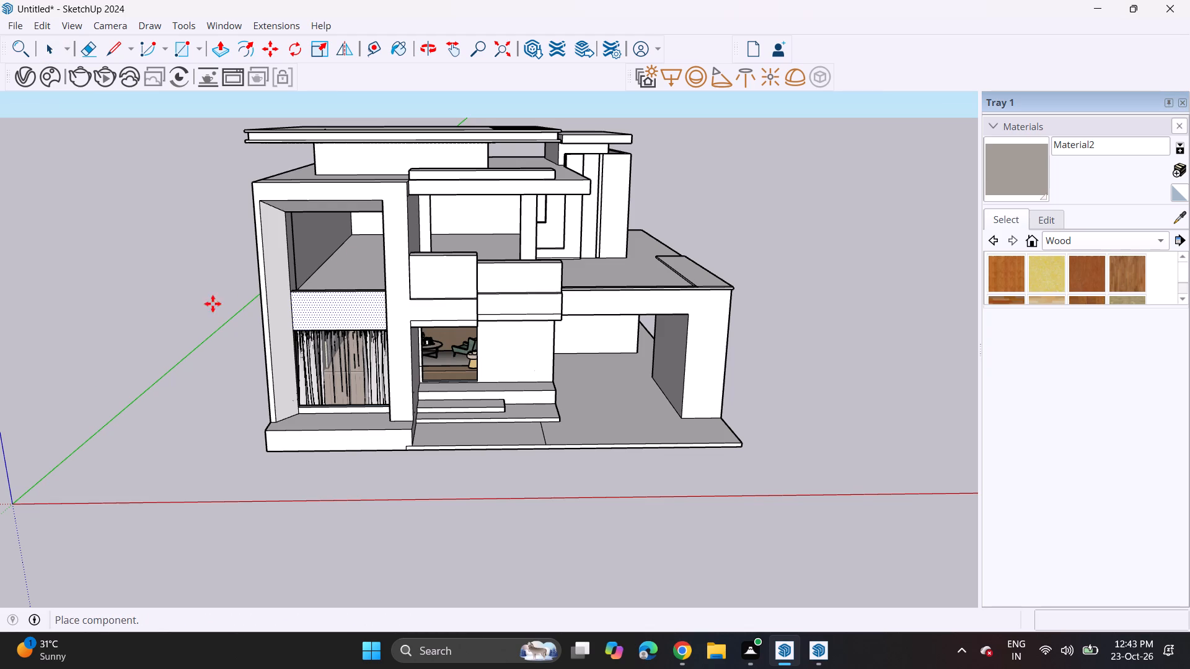
{"action": "scroll", "coordinate": [128, 364], "scroll_direction": "down", "scroll_amount": 6}
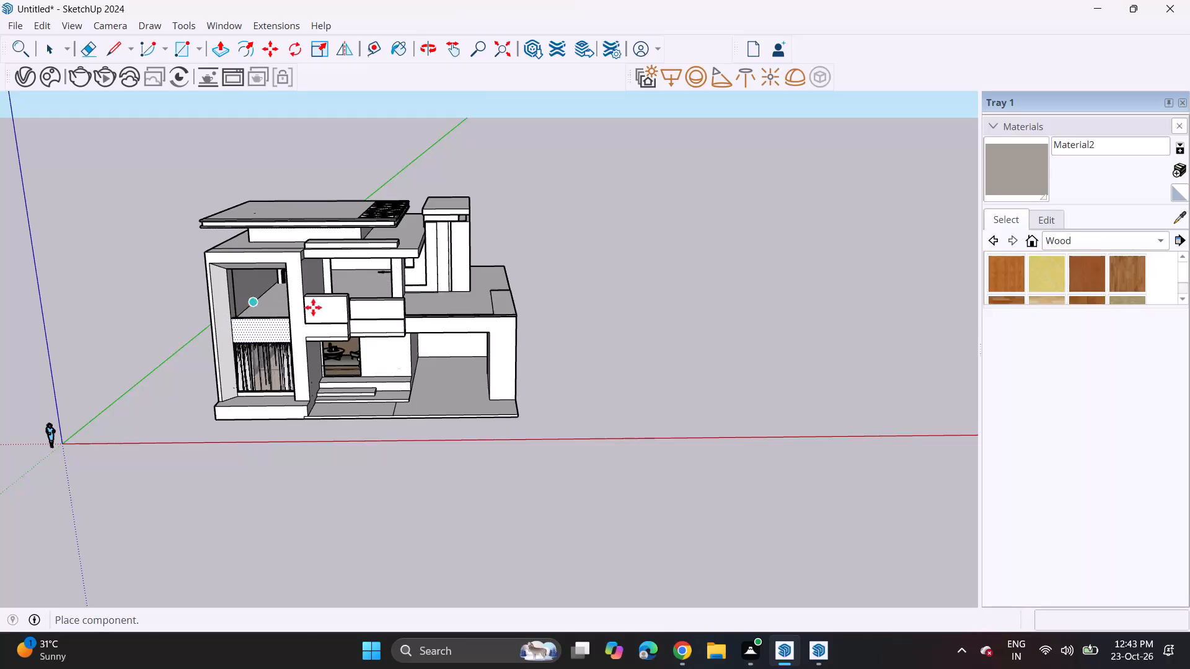
{"action": "left_click", "coordinate": [607, 321]}
Examine the imported bedroom model from several sides and compare its orientation with the house.
{"action": "middle_click_drag", "start_coordinate": [685, 290], "coordinate": [514, 281]}
{"action": "scroll", "coordinate": [679, 288], "scroll_direction": "up", "scroll_amount": 1}
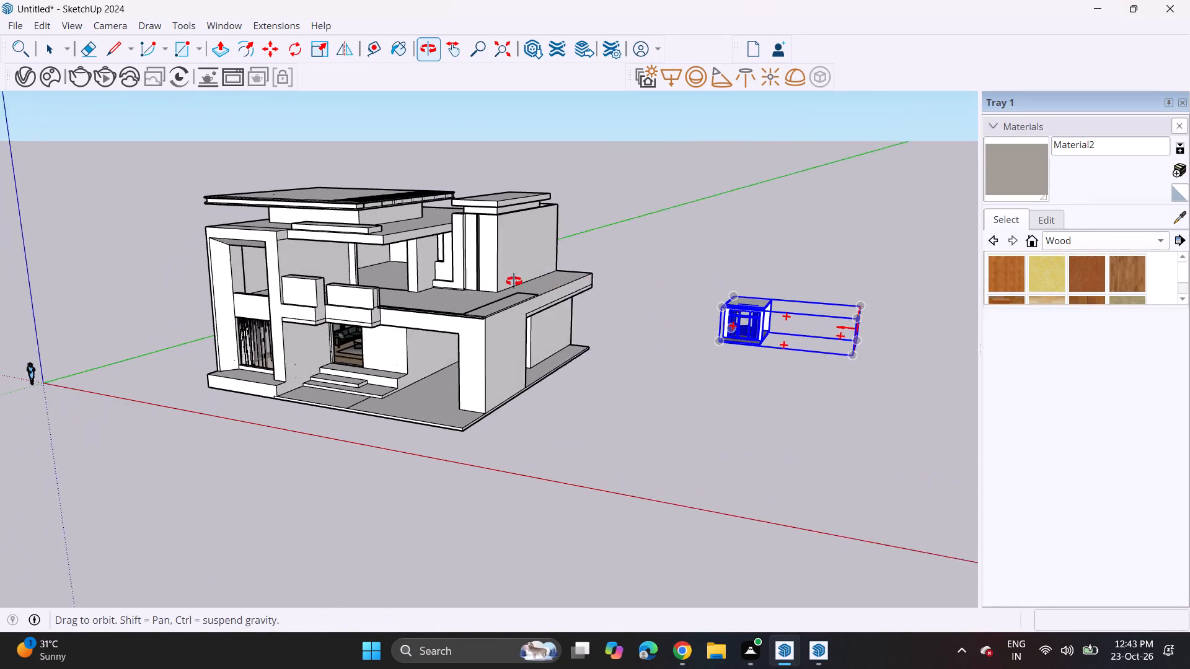
{"action": "middle_click_drag", "start_coordinate": [514, 281], "coordinate": [498, 282]}
{"action": "scroll", "coordinate": [800, 318], "scroll_direction": "up", "scroll_amount": 11}
{"action": "middle_click_drag", "start_coordinate": [760, 326], "coordinate": [647, 321]}
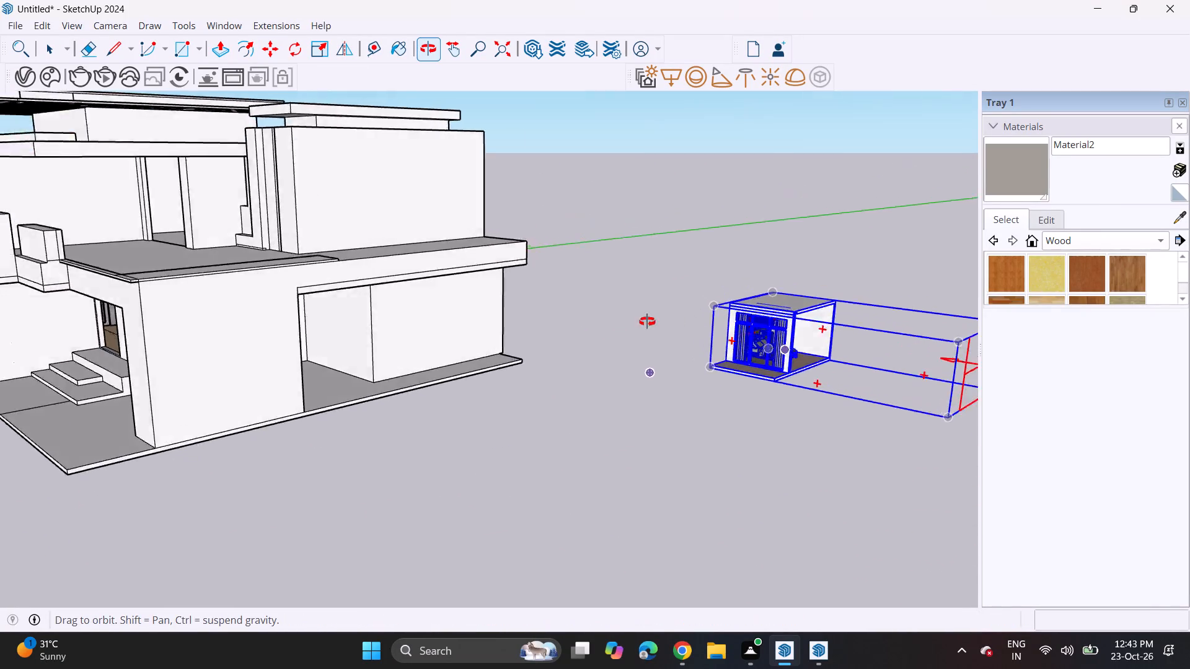
{"action": "middle_click_drag", "start_coordinate": [647, 321], "coordinate": [495, 320]}
{"action": "scroll", "coordinate": [493, 321], "scroll_direction": "up", "scroll_amount": 1}
{"action": "middle_click_drag", "start_coordinate": [804, 359], "coordinate": [671, 345]}
{"action": "scroll", "coordinate": [674, 345], "scroll_direction": "up", "scroll_amount": 1}
{"action": "scroll", "coordinate": [747, 387], "scroll_direction": "down", "scroll_amount": 5}
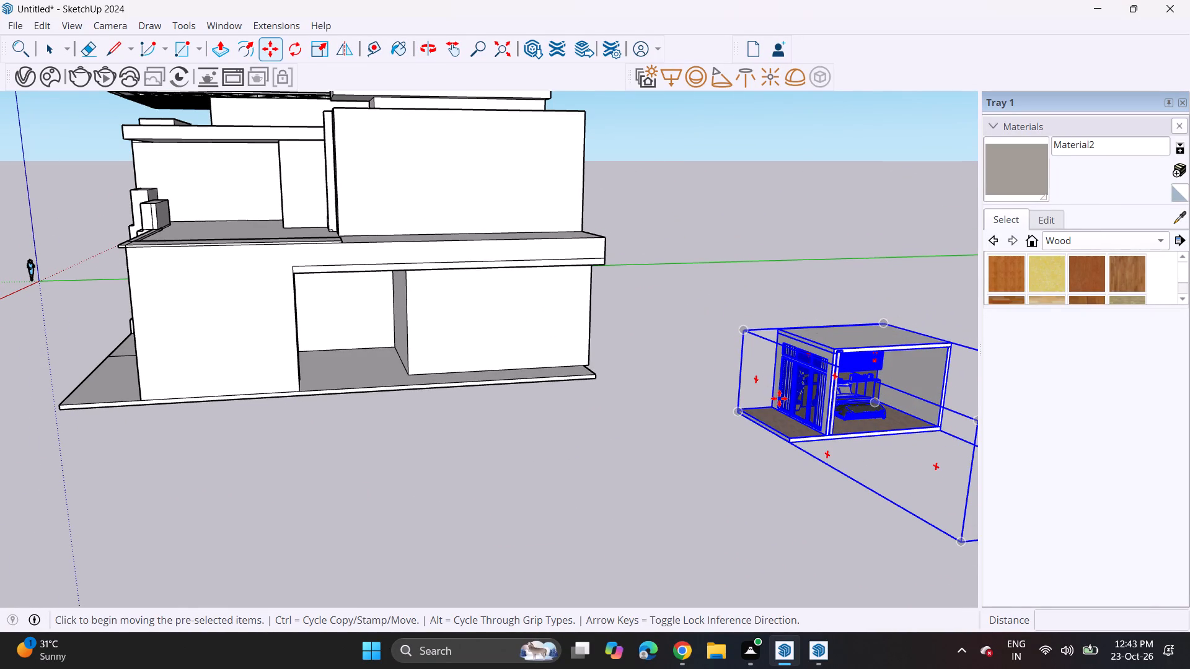
{"action": "scroll", "coordinate": [734, 390], "scroll_direction": "down", "scroll_amount": 11}
{"action": "middle_click_drag", "start_coordinate": [390, 431], "coordinate": [554, 434]}
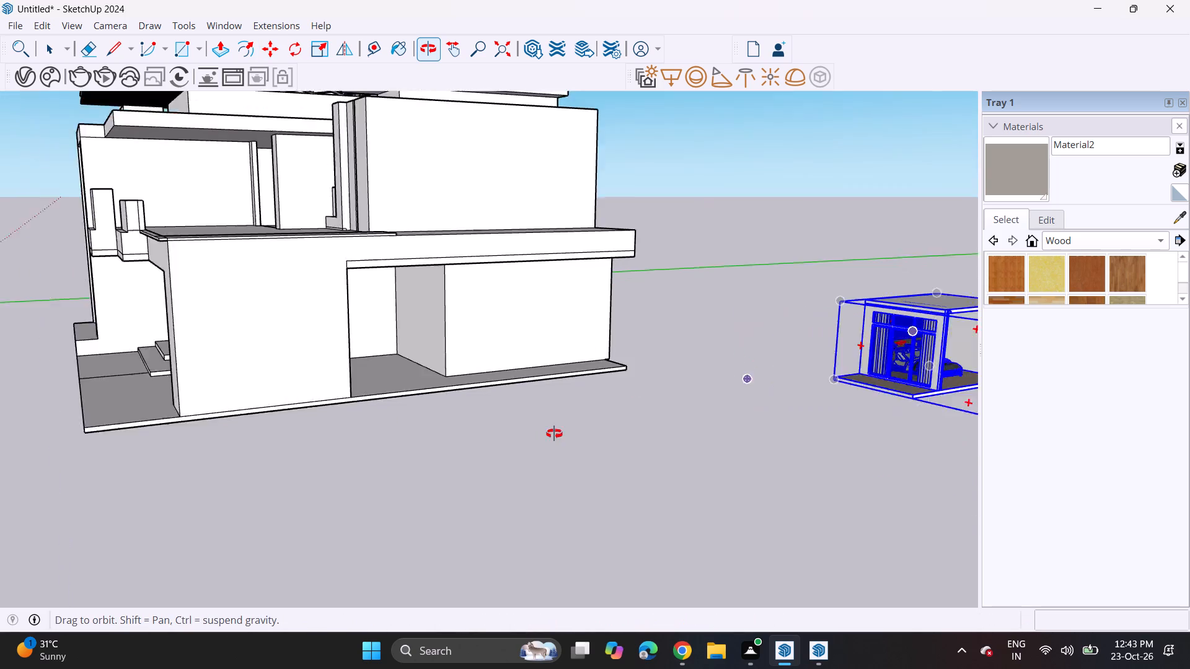
{"action": "middle_click_drag", "start_coordinate": [554, 434], "coordinate": [806, 476]}
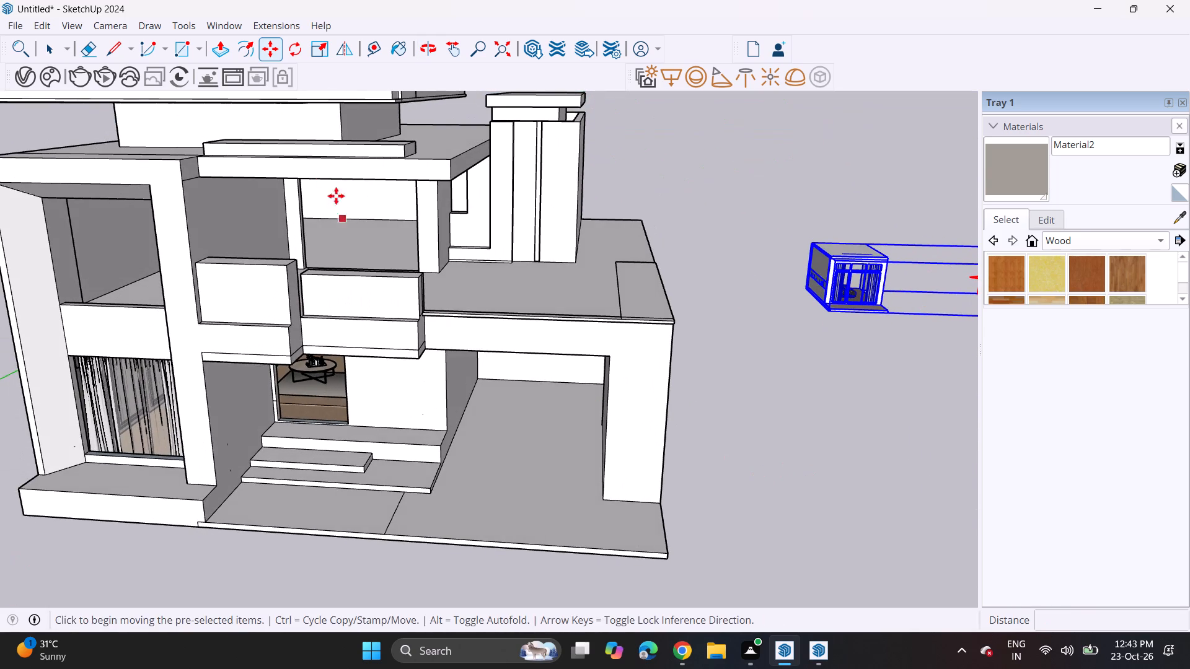
Rotate the imported bedroom model about a quarter turn in the ground plane so its open side faces the house's front direction.
{"action": "left_click", "coordinate": [295, 38]}
{"action": "scroll", "coordinate": [680, 356], "scroll_direction": "down", "scroll_amount": 7}
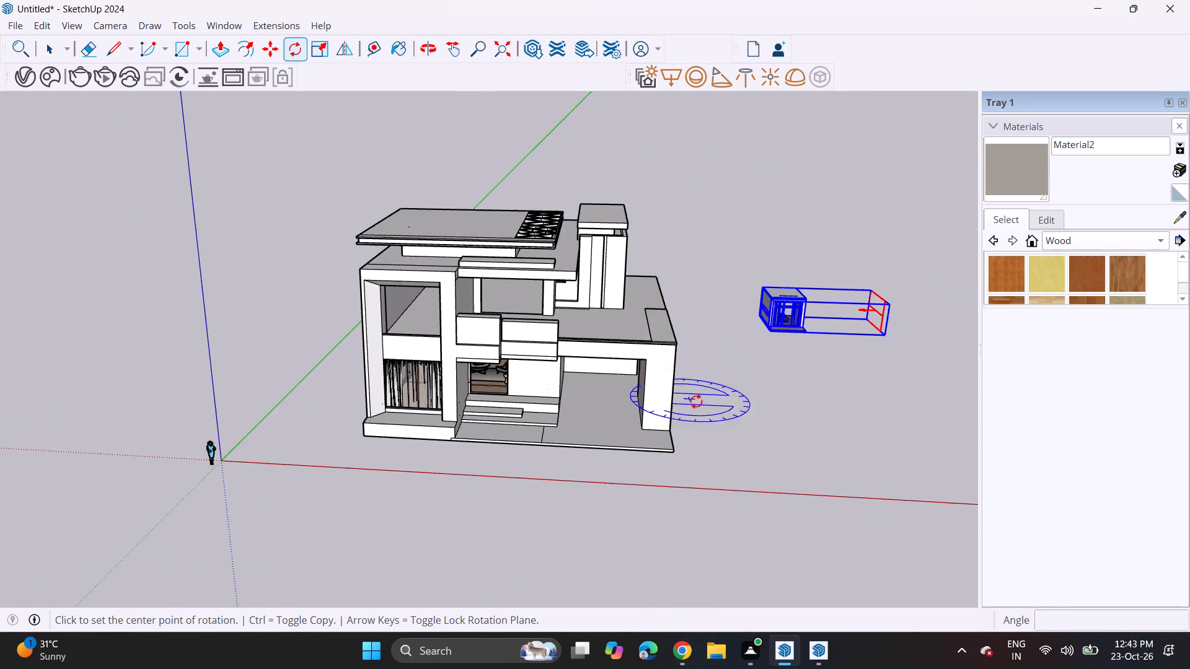
{"action": "middle_click_drag", "start_coordinate": [697, 403], "coordinate": [463, 358]}
{"action": "scroll", "coordinate": [468, 360], "scroll_direction": "up", "scroll_amount": 1, "text": "shift"}
{"action": "middle_click_drag", "start_coordinate": [488, 366], "coordinate": [553, 428]}
{"action": "left_click", "coordinate": [641, 349]}
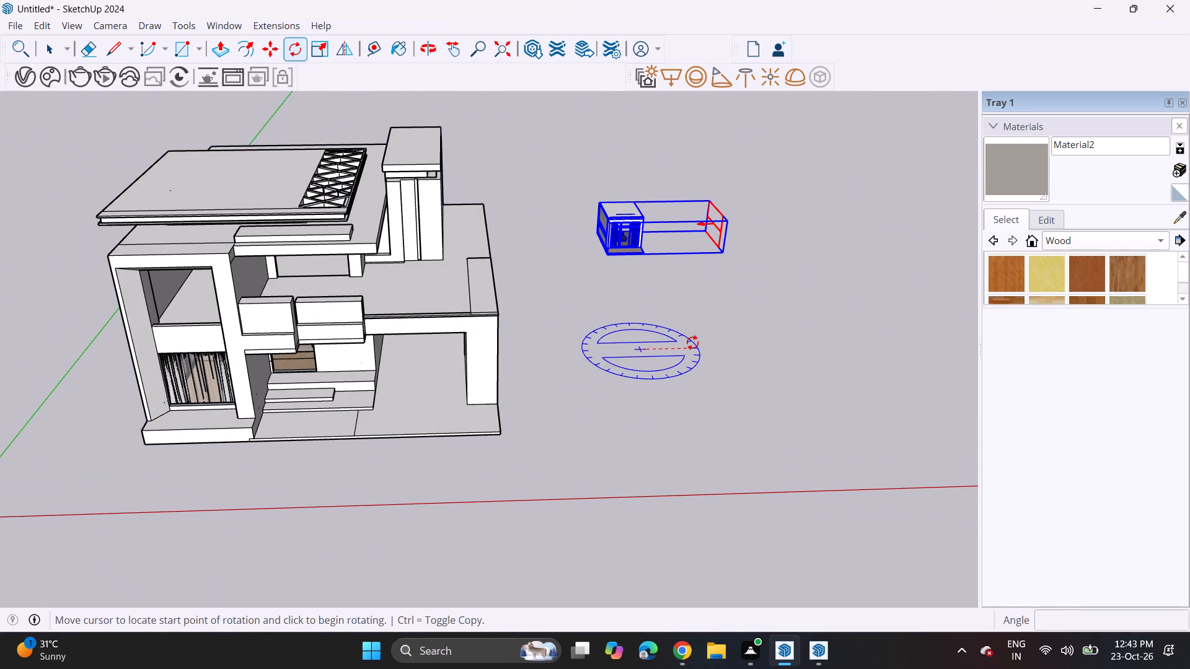
{"action": "left_click", "coordinate": [692, 343]}
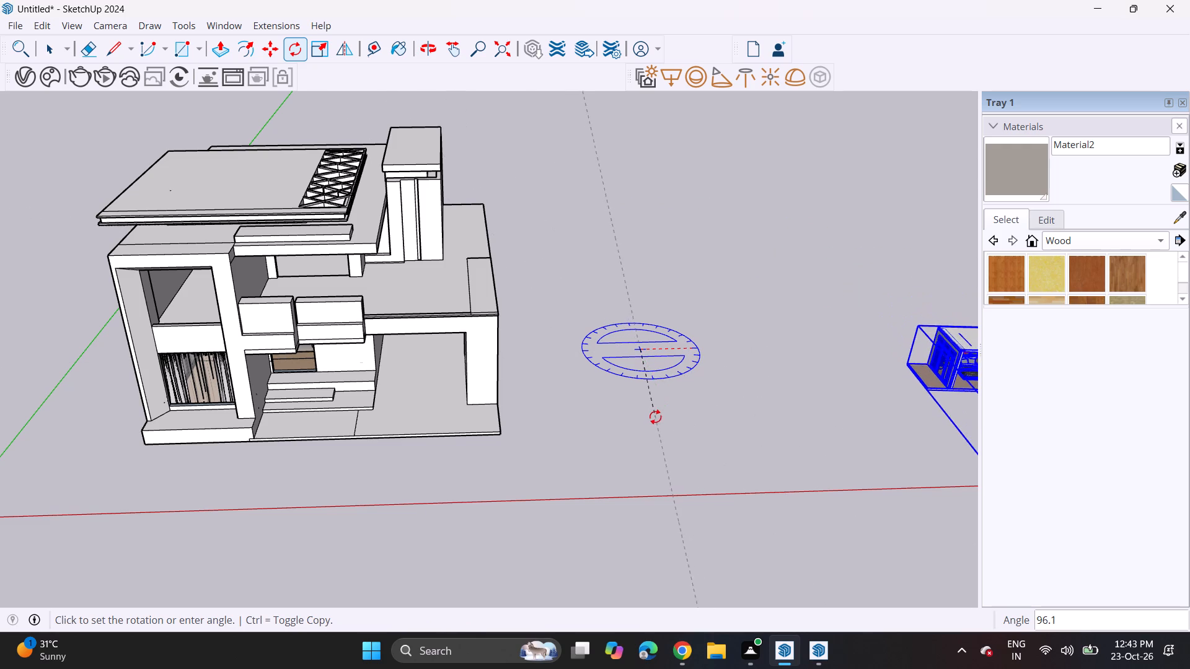
{"action": "left_click", "coordinate": [664, 419]}
{"action": "middle_click_drag", "start_coordinate": [713, 418], "coordinate": [255, 377], "text": "shift"}
{"action": "scroll", "coordinate": [470, 393], "scroll_direction": "up", "scroll_amount": 10}
Explode the imported bedroom component into its separate parts.
{"action": "key", "text": "space"}
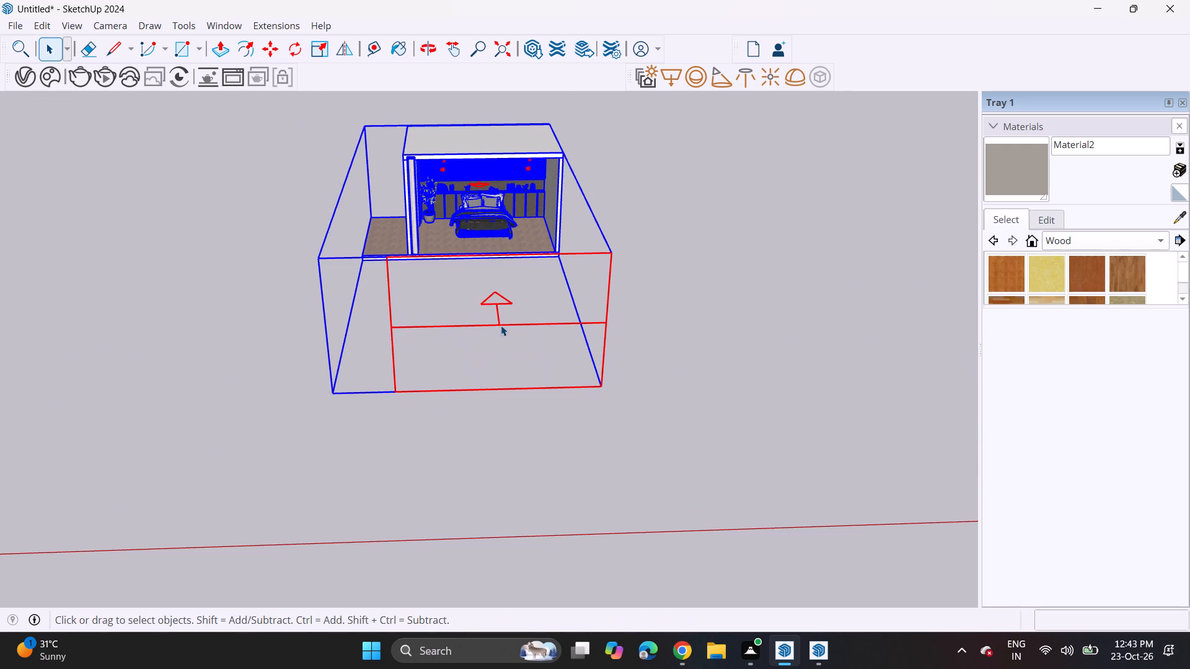
{"action": "left_click", "coordinate": [501, 324]}
{"action": "middle_click_drag", "start_coordinate": [500, 221], "coordinate": [508, 247]}
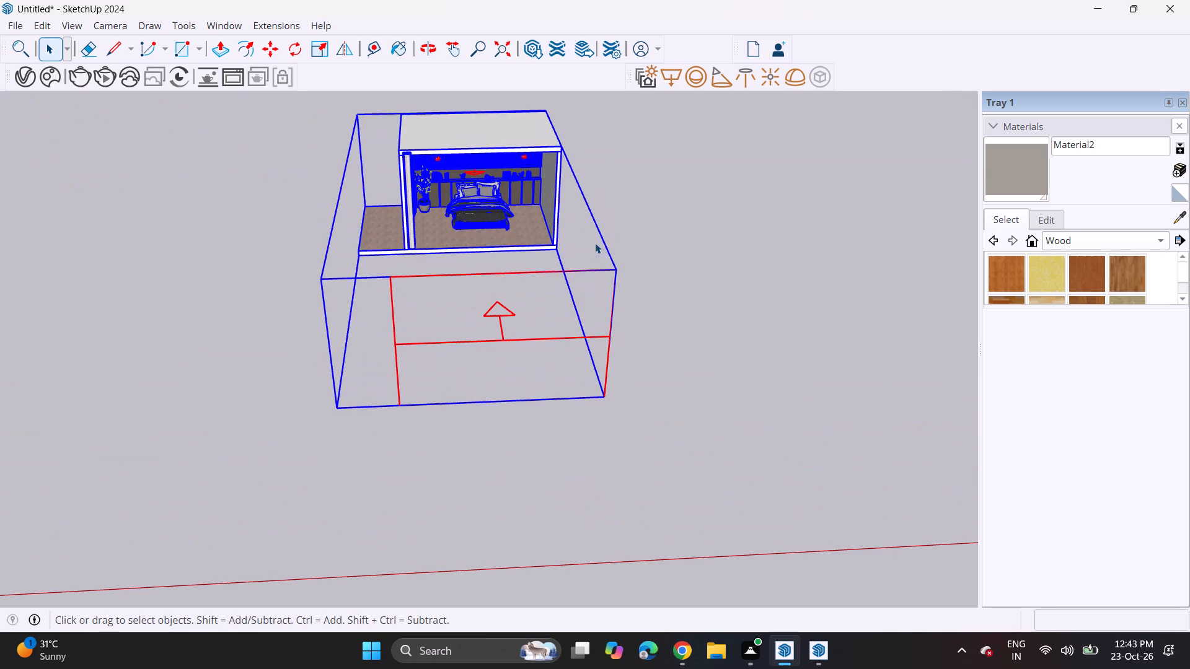
{"action": "left_click", "coordinate": [596, 242]}
{"action": "left_click", "coordinate": [529, 297]}
{"action": "left_click", "coordinate": [499, 318]}
{"action": "right_click", "coordinate": [503, 323]}
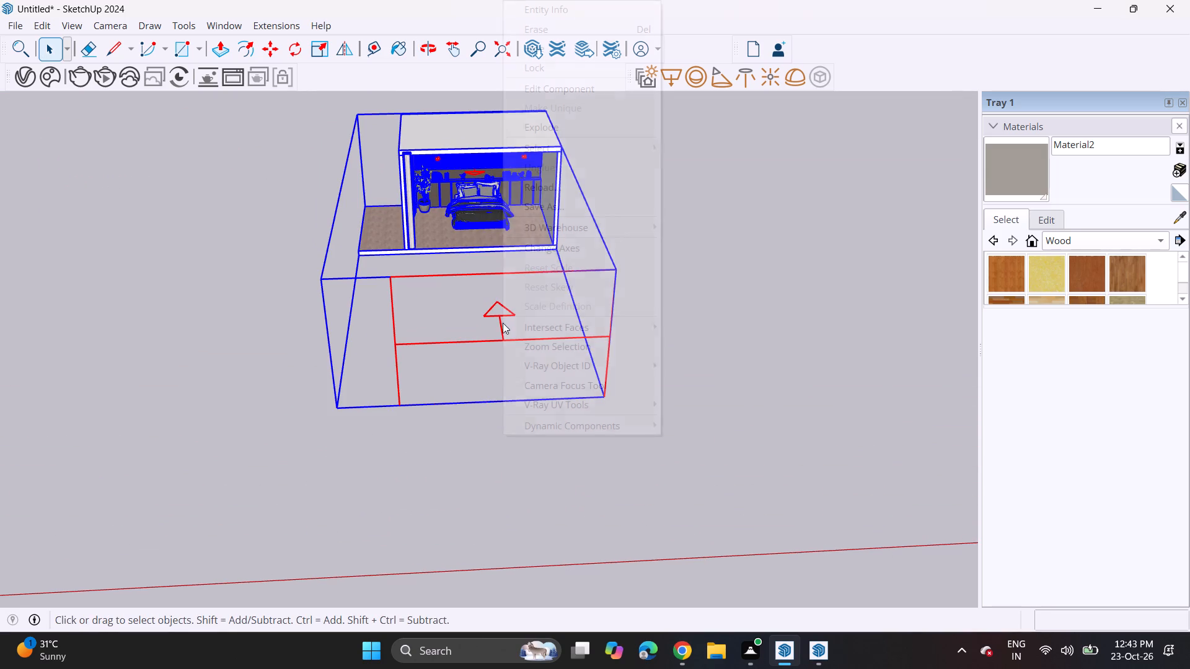
{"action": "left_click", "coordinate": [542, 125]}
Delete the arrow-marked rectangular frame in front of the bedroom and the bedroom's brown floor slab.
{"action": "left_click", "coordinate": [496, 328]}
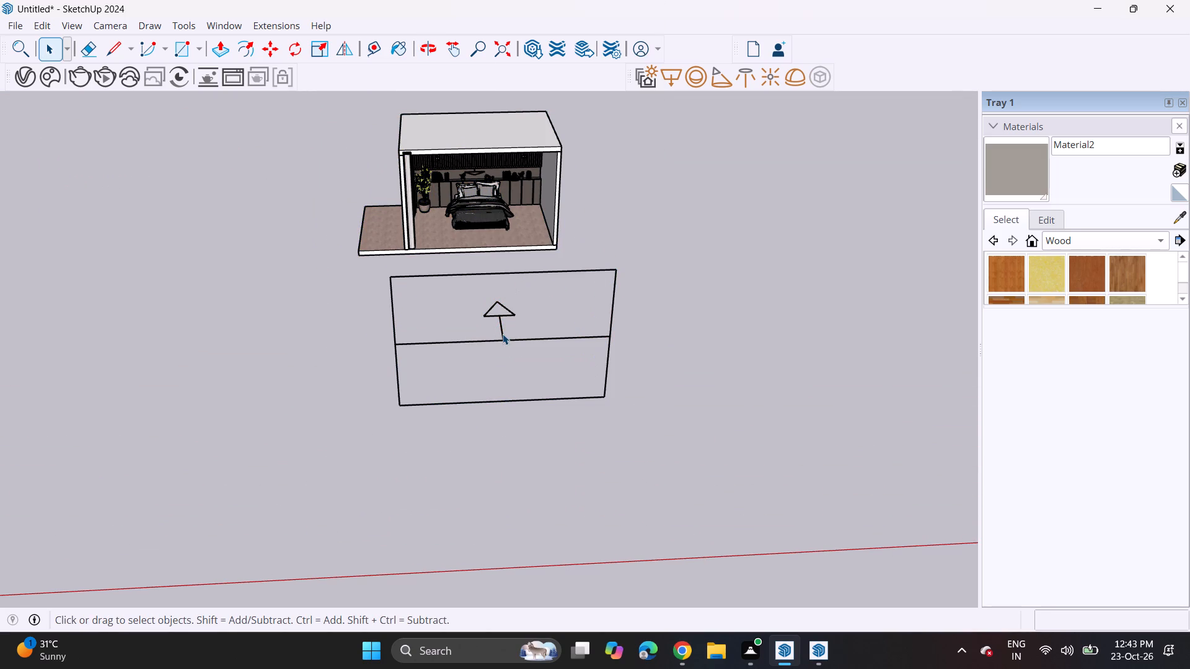
{"action": "key", "text": "Delete"}
{"action": "key", "text": "Delete"}
{"action": "left_click", "coordinate": [500, 319]}
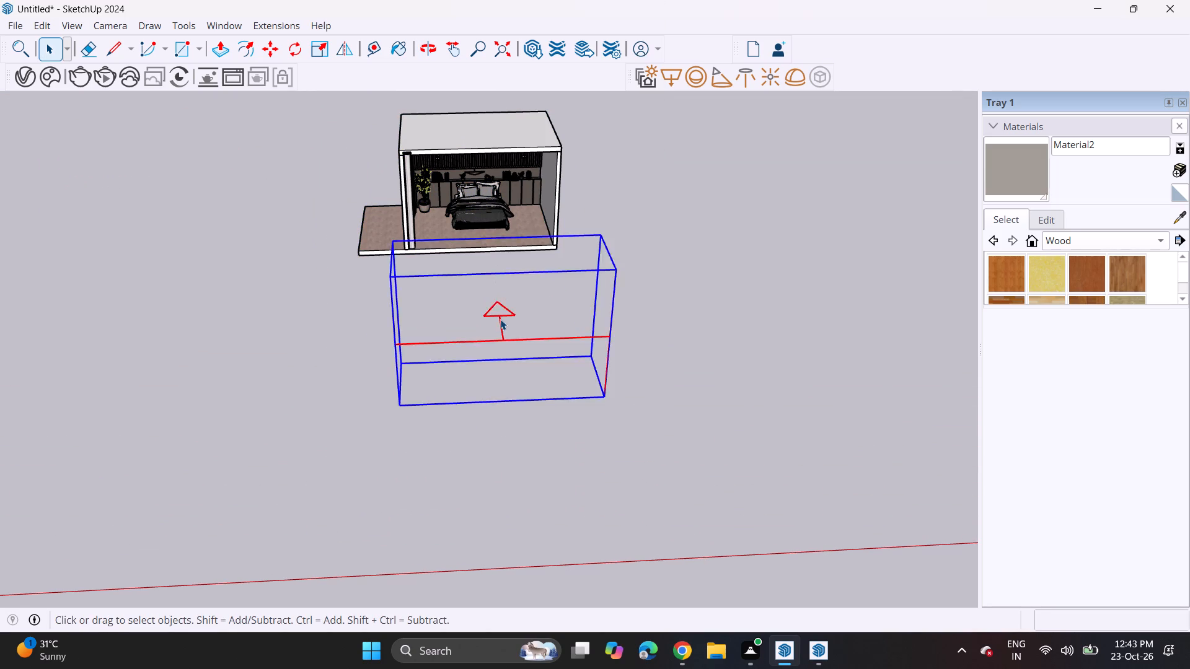
{"action": "key", "text": "Delete"}
{"action": "left_click", "coordinate": [380, 234]}
{"action": "key", "text": "Delete"}
Select all the remaining bedroom parts, including walls, bed and decor, and make them one group.
{"action": "middle_click_drag", "start_coordinate": [472, 235], "coordinate": [457, 124]}
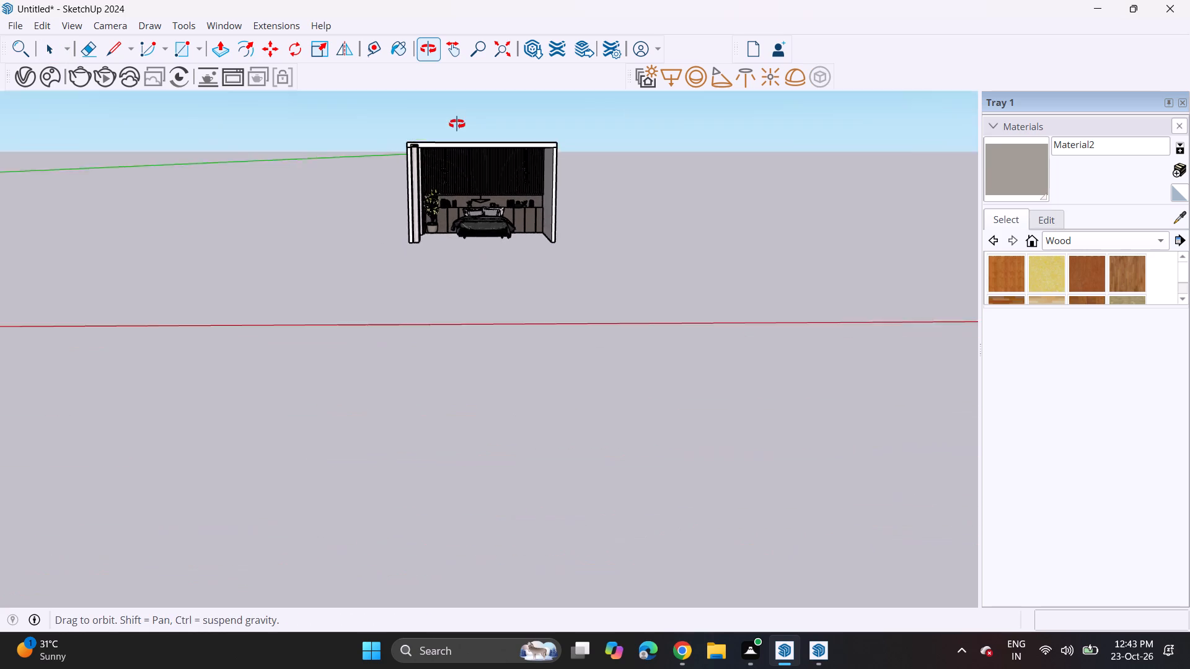
{"action": "middle_click_drag", "start_coordinate": [457, 124], "coordinate": [457, 108]}
{"action": "scroll", "coordinate": [474, 150], "scroll_direction": "up", "scroll_amount": 8}
{"action": "scroll", "coordinate": [469, 182], "scroll_direction": "down", "scroll_amount": 4}
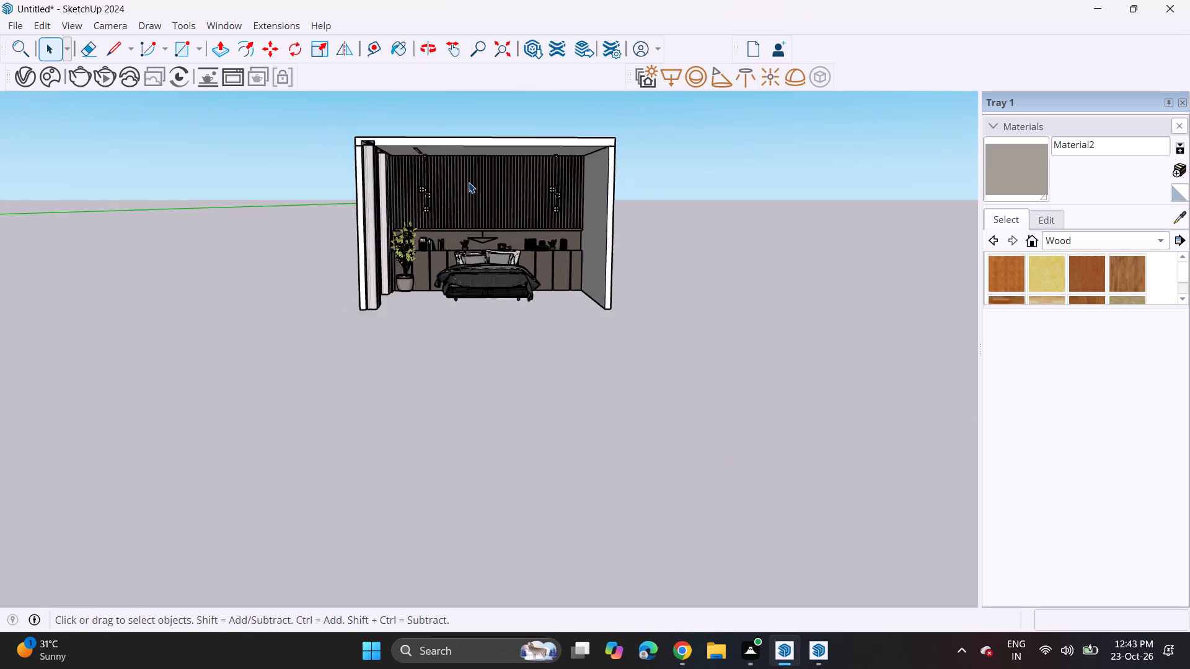
{"action": "middle_click_drag", "start_coordinate": [467, 181], "coordinate": [491, 184]}
{"action": "scroll", "coordinate": [491, 184], "scroll_direction": "up", "scroll_amount": 1}
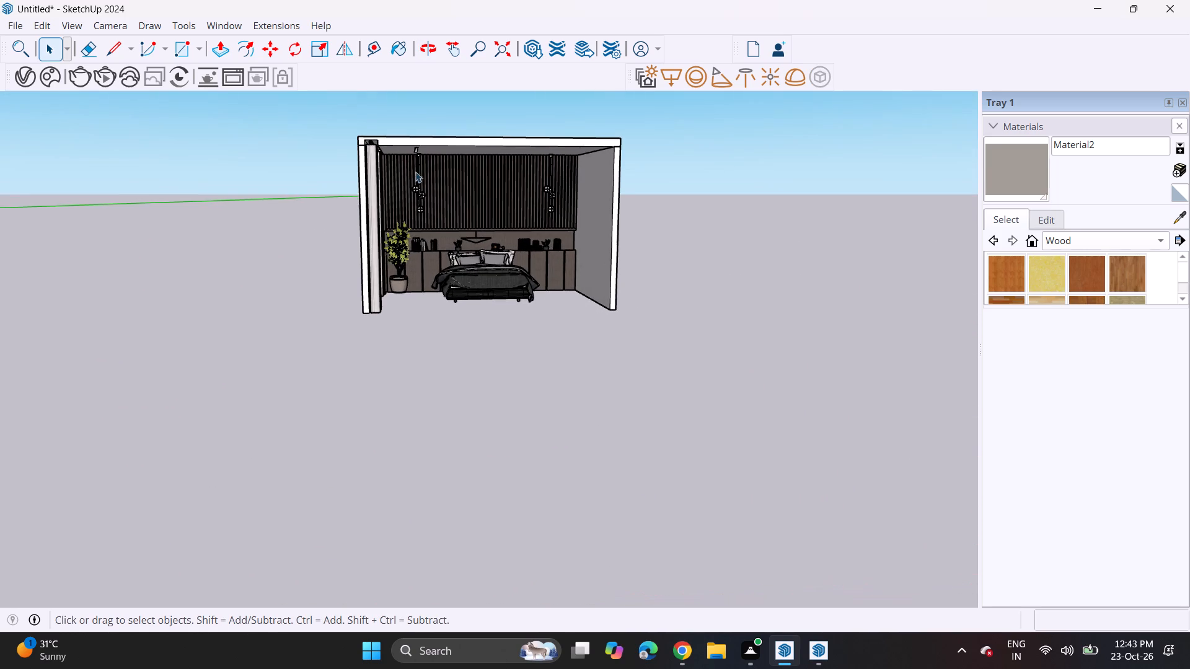
{"action": "left_click_drag", "start_coordinate": [289, 115], "coordinate": [677, 356]}
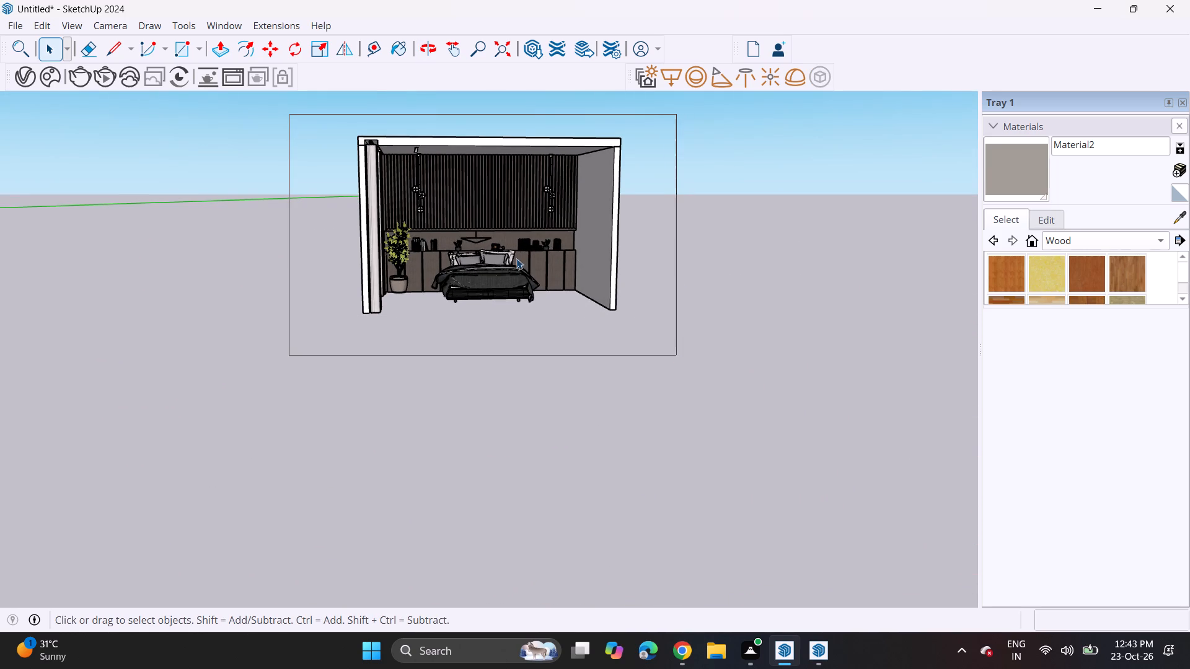
{"action": "right_click", "coordinate": [513, 255]}
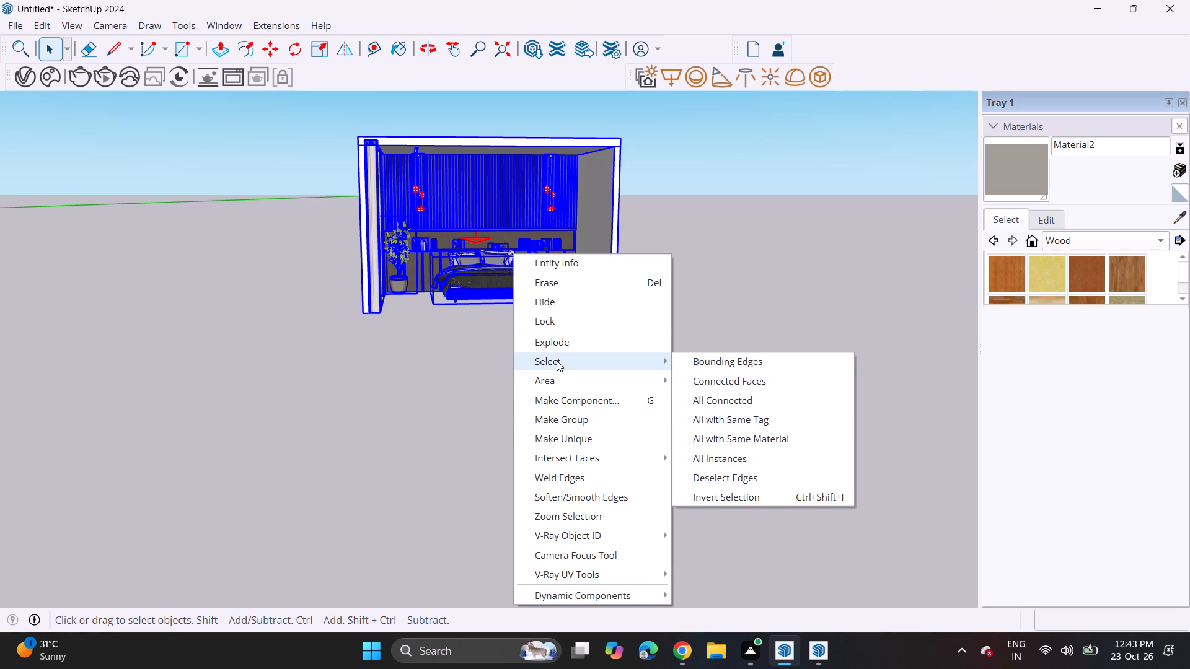
{"action": "left_click", "coordinate": [578, 426]}
Move the bedroom group about 185' from beside the house into the upper-floor front opening above the curtained room.
{"action": "scroll", "coordinate": [506, 344], "scroll_direction": "down", "scroll_amount": 5}
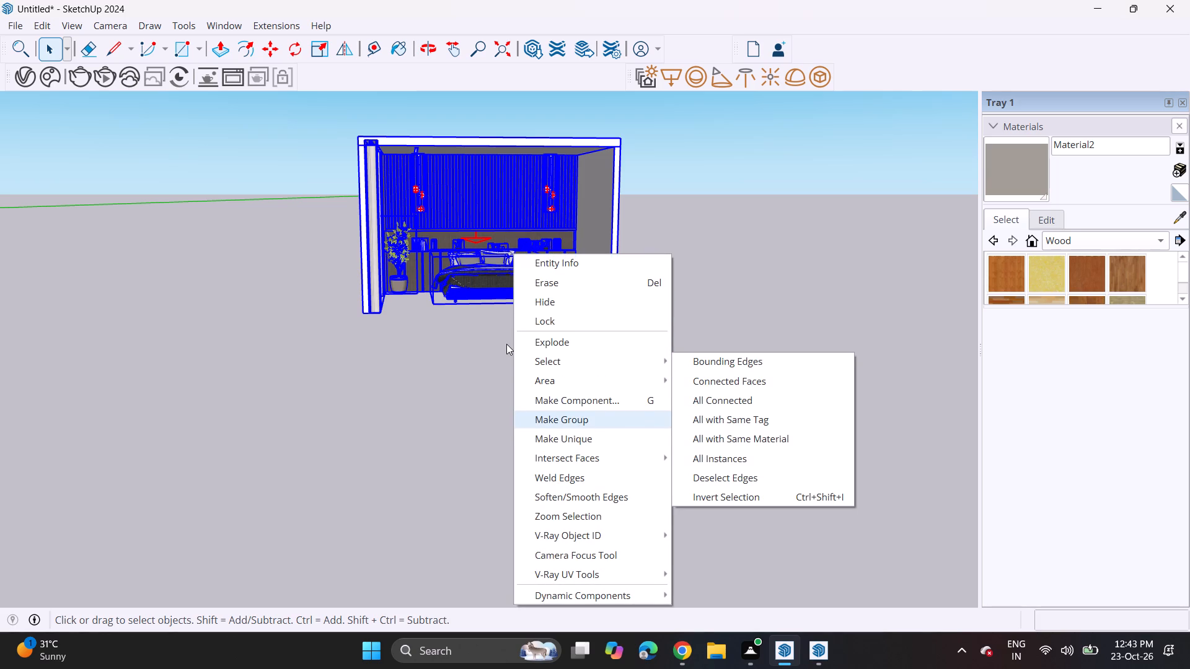
{"action": "scroll", "coordinate": [453, 263], "scroll_direction": "down", "scroll_amount": 12}
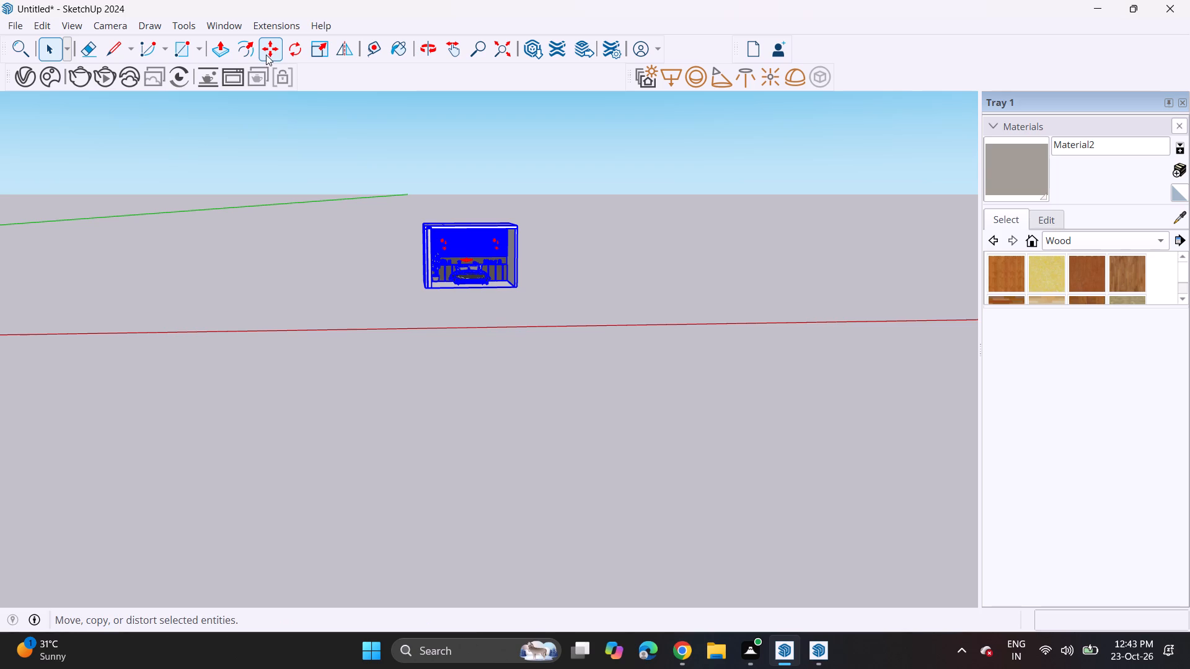
{"action": "left_click", "coordinate": [266, 55]}
{"action": "left_click", "coordinate": [529, 227]}
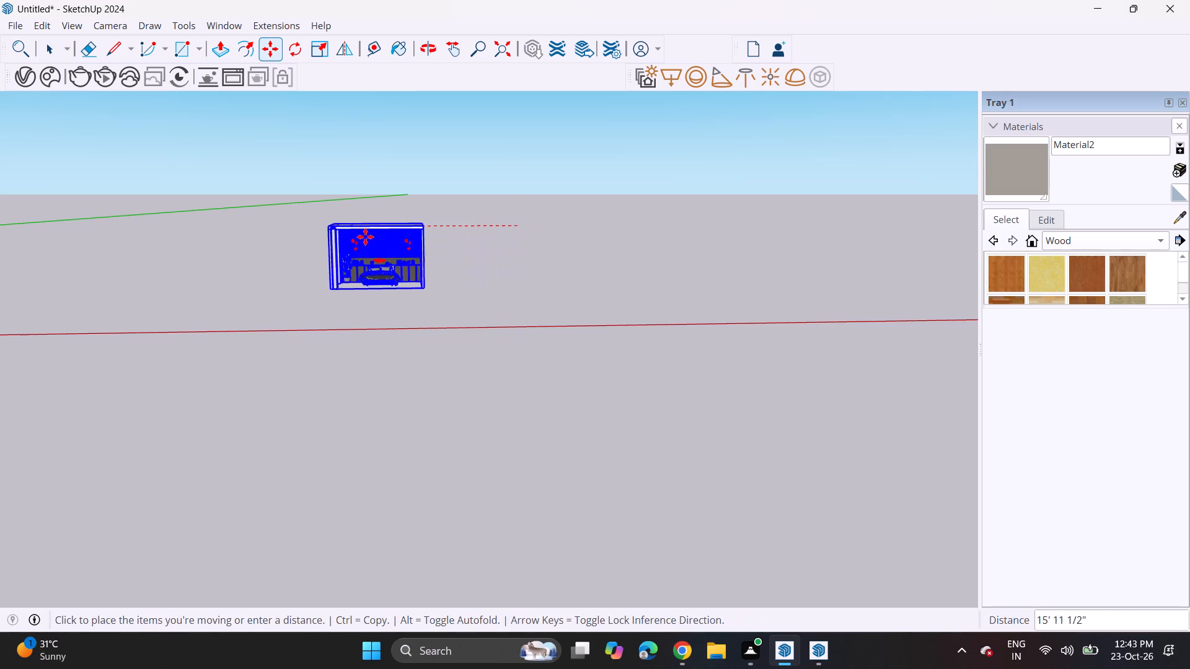
{"action": "middle_click_drag", "start_coordinate": [334, 241], "coordinate": [945, 222]}
{"action": "scroll", "coordinate": [276, 167], "scroll_direction": "up", "scroll_amount": 1}
{"action": "middle_click_drag", "start_coordinate": [276, 168], "coordinate": [773, 357], "text": "shift"}
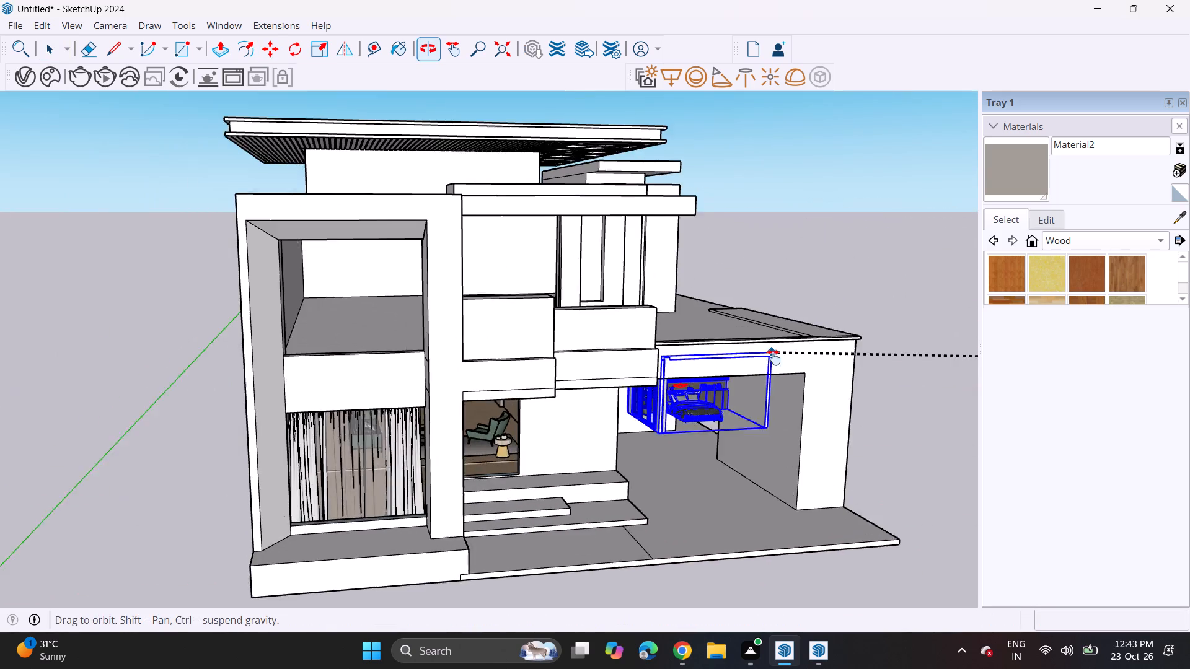
{"action": "middle_click_drag", "start_coordinate": [773, 357], "coordinate": [777, 361], "text": "shift"}
{"action": "scroll", "coordinate": [412, 280], "scroll_direction": "up", "scroll_amount": 5}
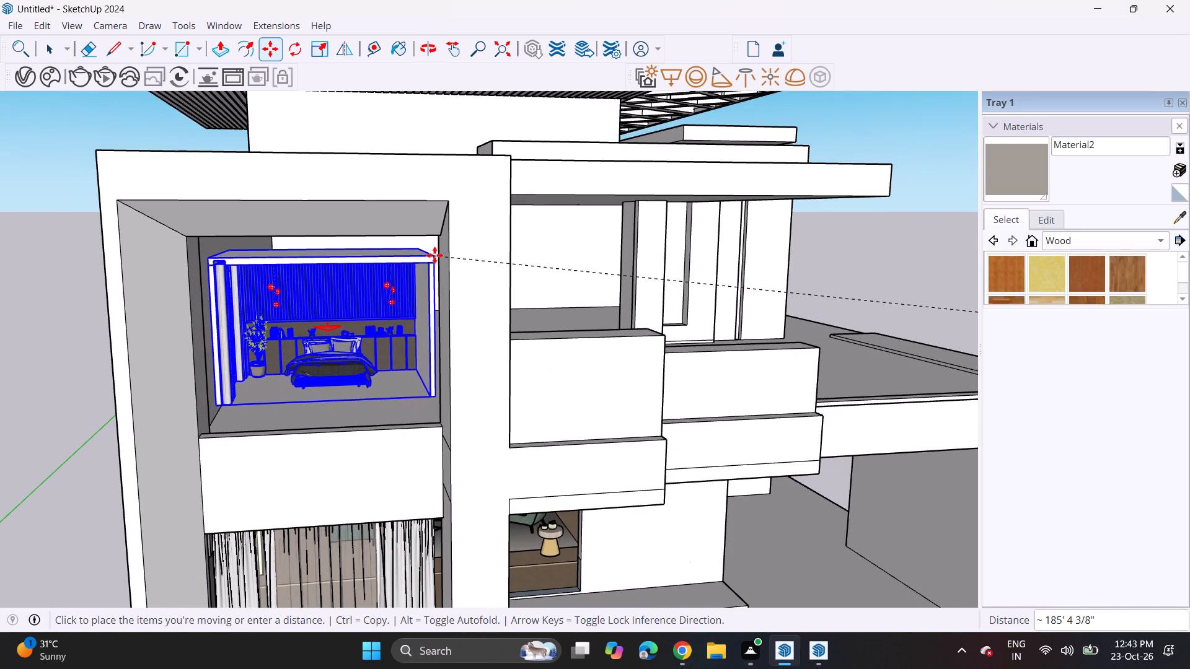
{"action": "left_click", "coordinate": [434, 255]}
Move the bedroom group about 5' 7" along the green axis, deeper into the upper-floor room.
{"action": "scroll", "coordinate": [424, 312], "scroll_direction": "up", "scroll_amount": 1}
{"action": "middle_click_drag", "start_coordinate": [423, 312], "coordinate": [377, 260]}
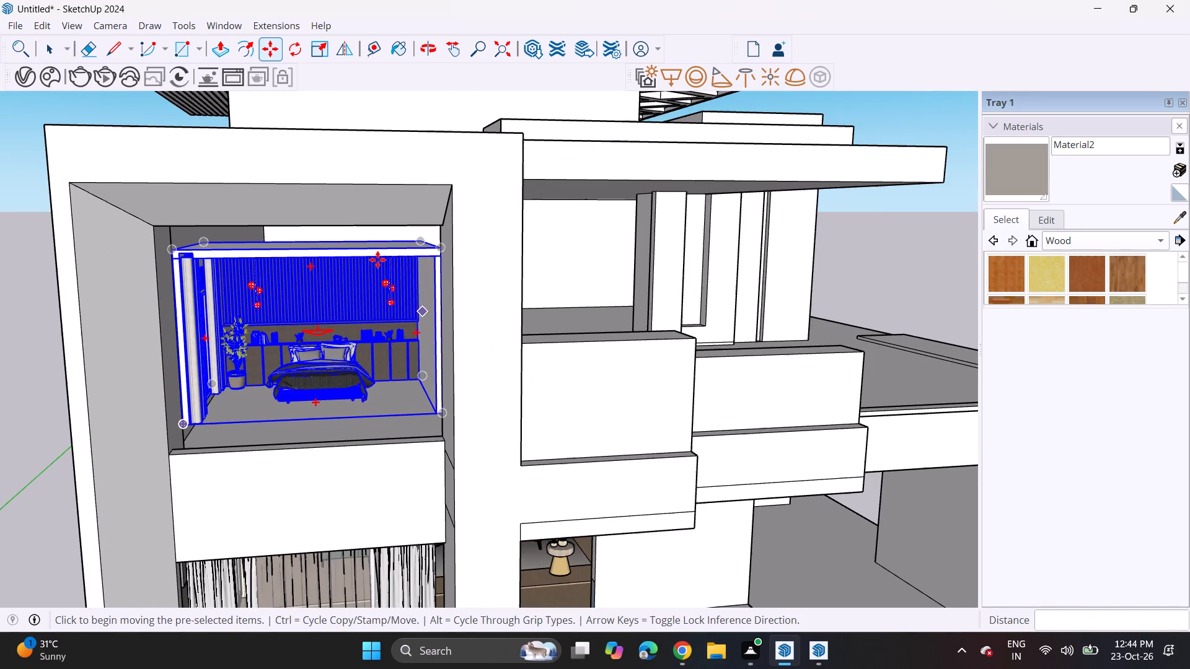
{"action": "middle_click_drag", "start_coordinate": [421, 292], "coordinate": [425, 308]}
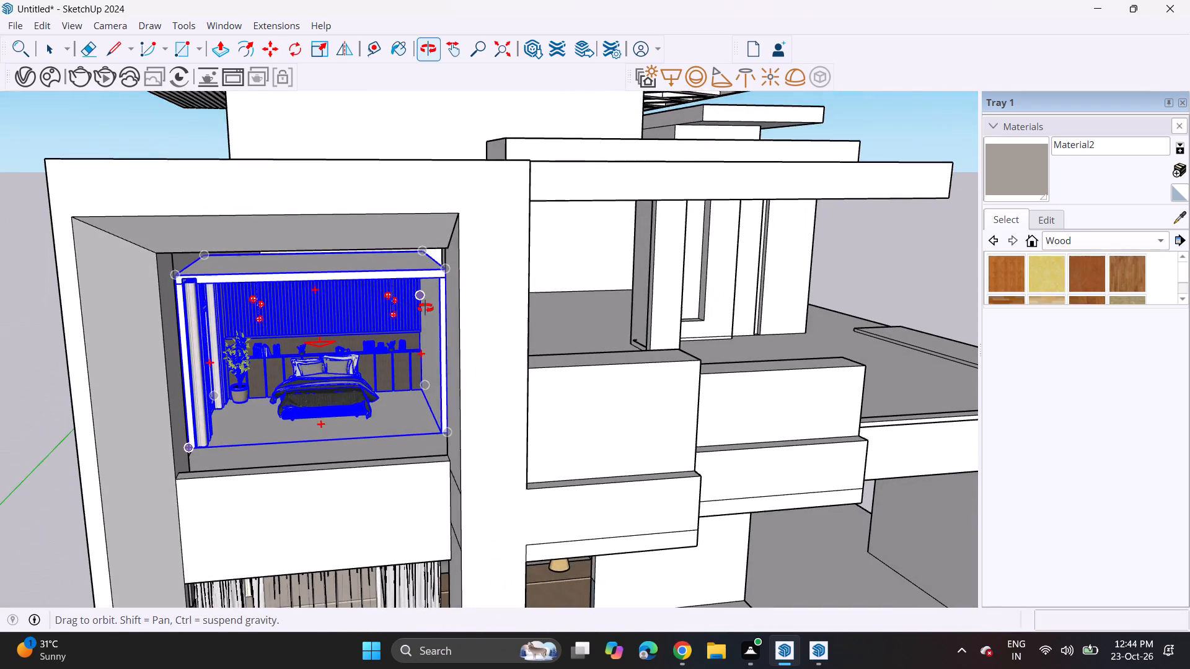
{"action": "middle_click_drag", "start_coordinate": [425, 308], "coordinate": [428, 314]}
{"action": "left_click", "coordinate": [196, 466]}
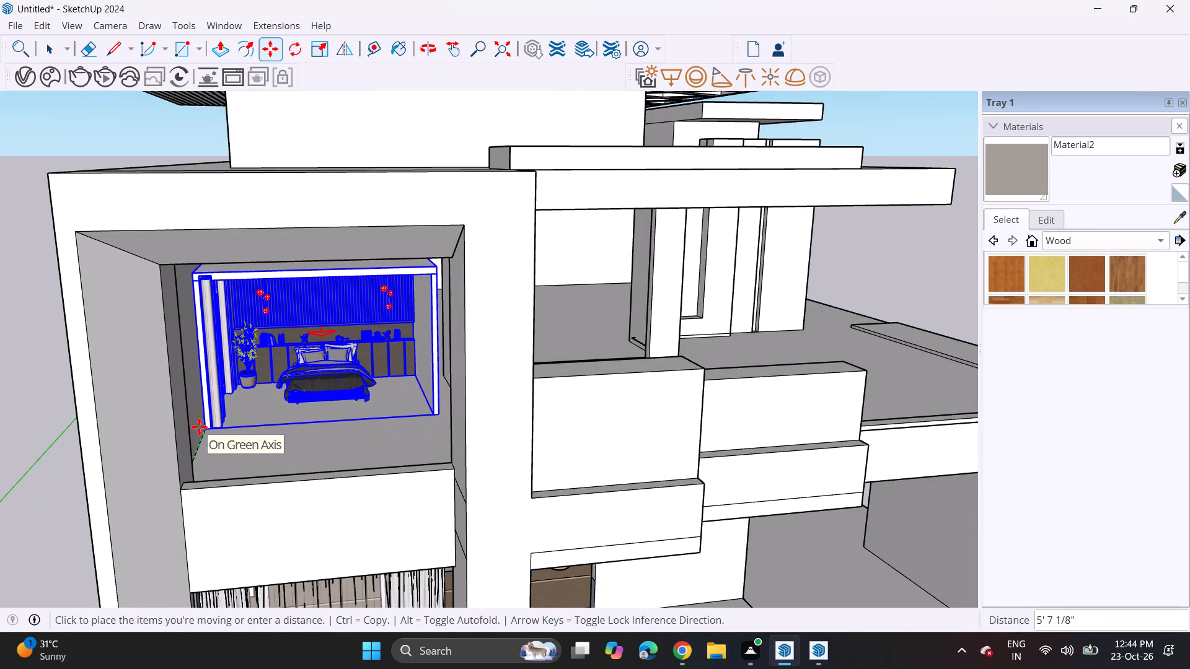
{"action": "left_click", "coordinate": [199, 427]}
Shift the bedroom group sideways along the red axis in two moves of about 6" each.
{"action": "scroll", "coordinate": [348, 385], "scroll_direction": "up", "scroll_amount": 1}
{"action": "middle_click_drag", "start_coordinate": [348, 382], "coordinate": [319, 307]}
{"action": "scroll", "coordinate": [319, 307], "scroll_direction": "up", "scroll_amount": 1}
{"action": "scroll", "coordinate": [319, 307], "scroll_direction": "down", "scroll_amount": 1}
{"action": "scroll", "coordinate": [347, 384], "scroll_direction": "down", "scroll_amount": 4}
{"action": "middle_click_drag", "start_coordinate": [346, 399], "coordinate": [315, 318]}
{"action": "scroll", "coordinate": [343, 395], "scroll_direction": "up", "scroll_amount": 1}
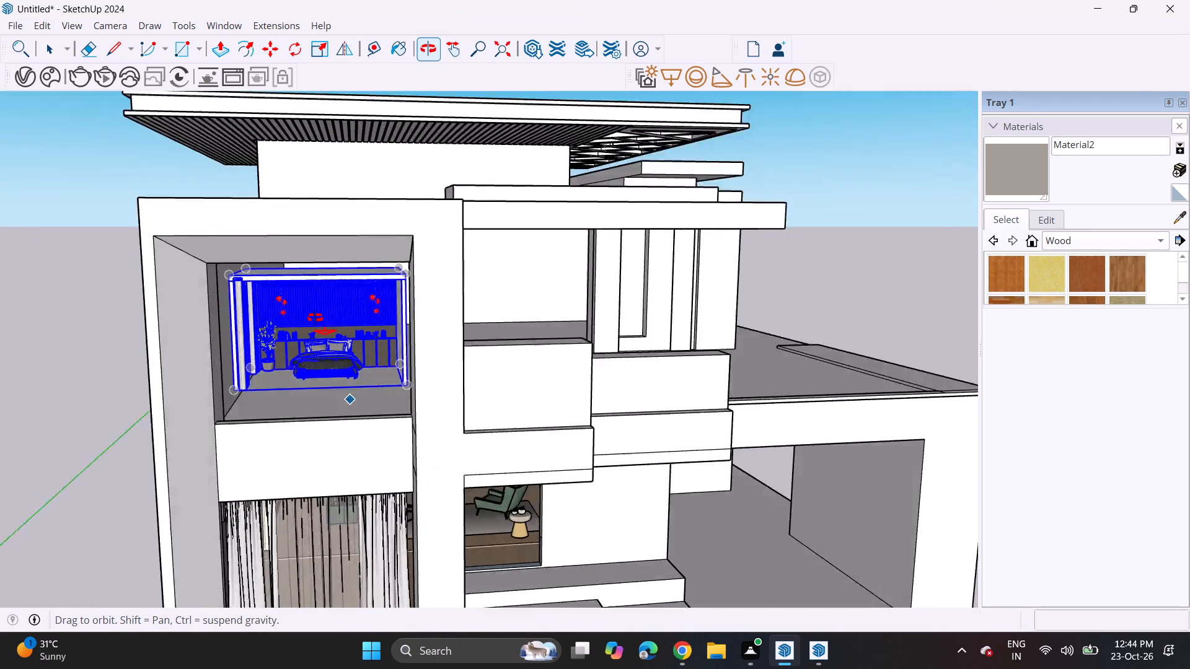
{"action": "middle_click_drag", "start_coordinate": [315, 318], "coordinate": [346, 346]}
{"action": "scroll", "coordinate": [332, 357], "scroll_direction": "up", "scroll_amount": 5}
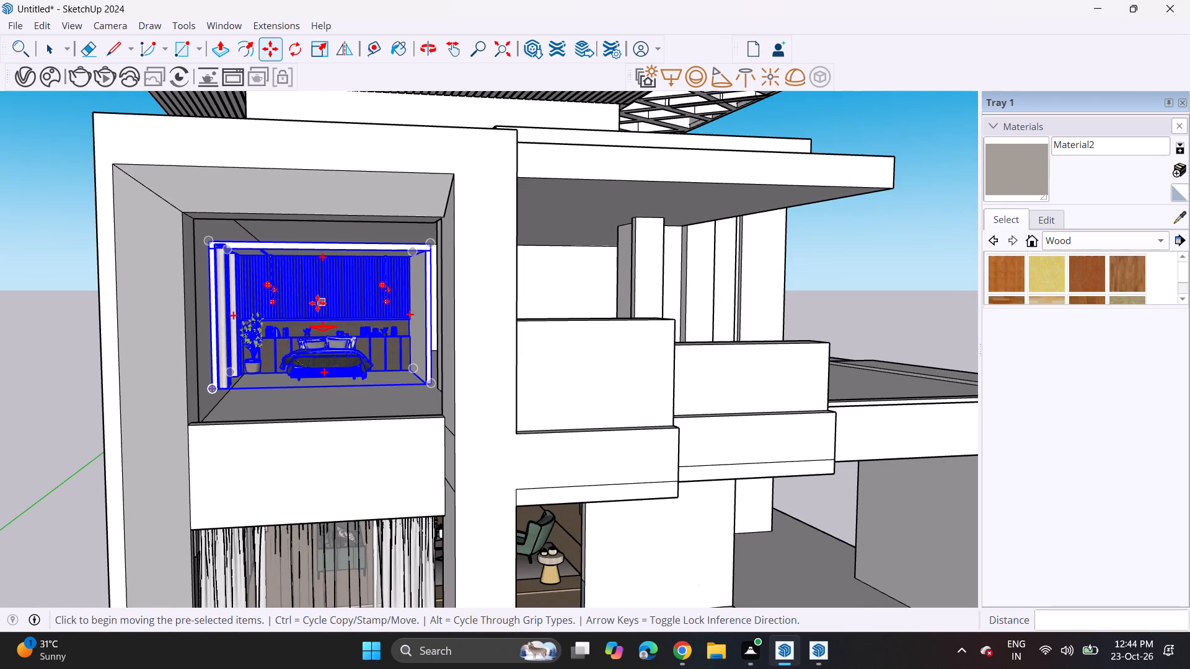
{"action": "left_click", "coordinate": [317, 303]}
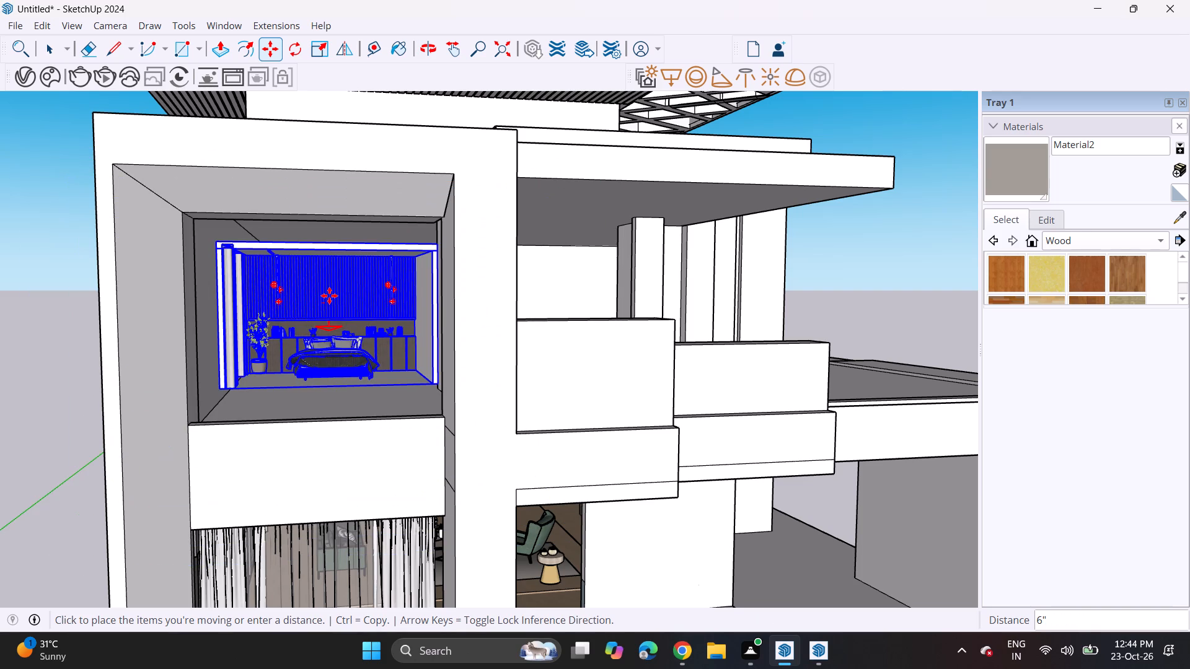
{"action": "left_click", "coordinate": [329, 295]}
{"action": "left_click", "coordinate": [308, 266]}
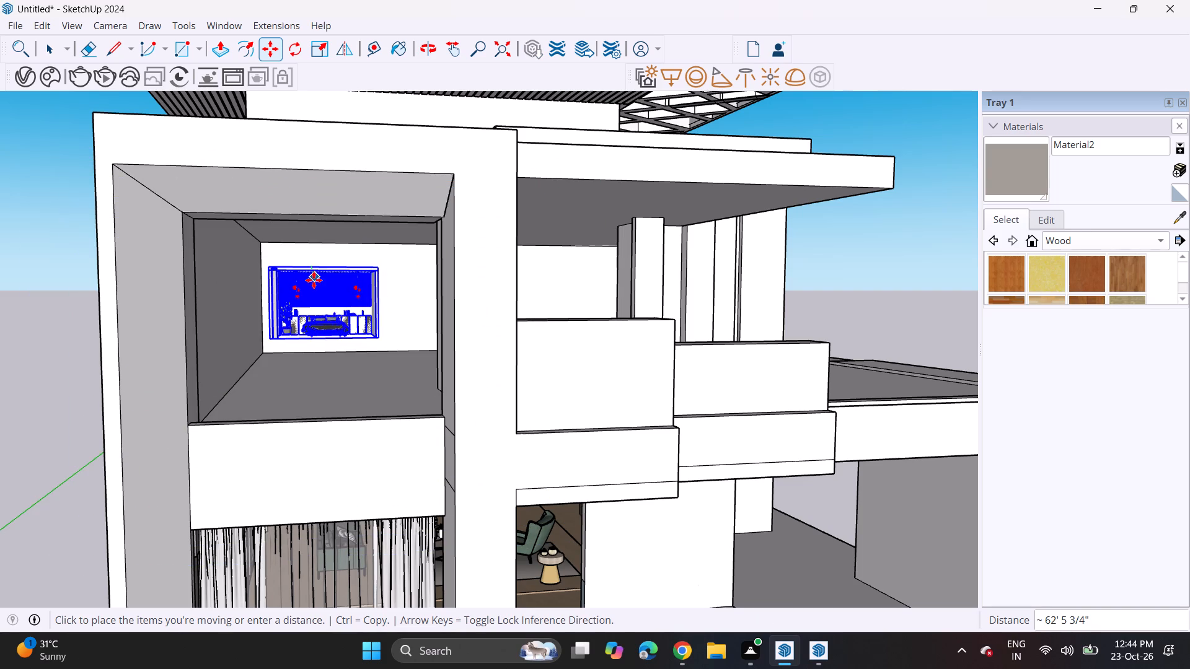
{"action": "left_click", "coordinate": [324, 269]}
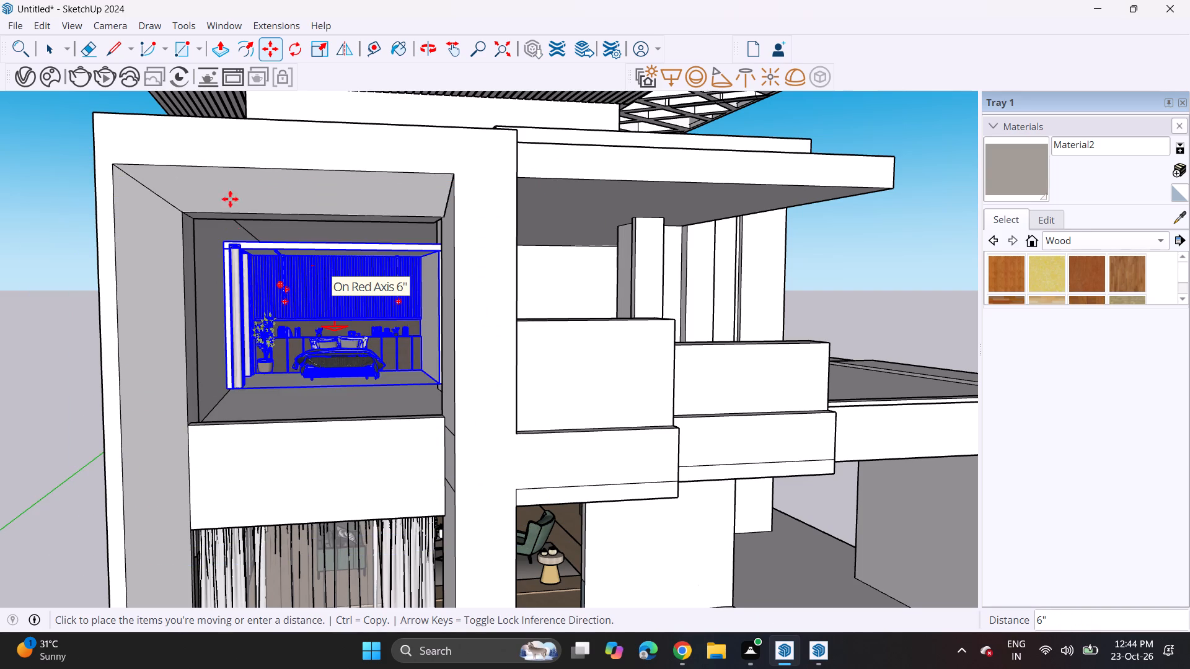
Stretch the bedroom group vertically to the room's height, scaling its top by about 1.13 and its bottom by about 1.24.
{"action": "left_click", "coordinate": [317, 43]}
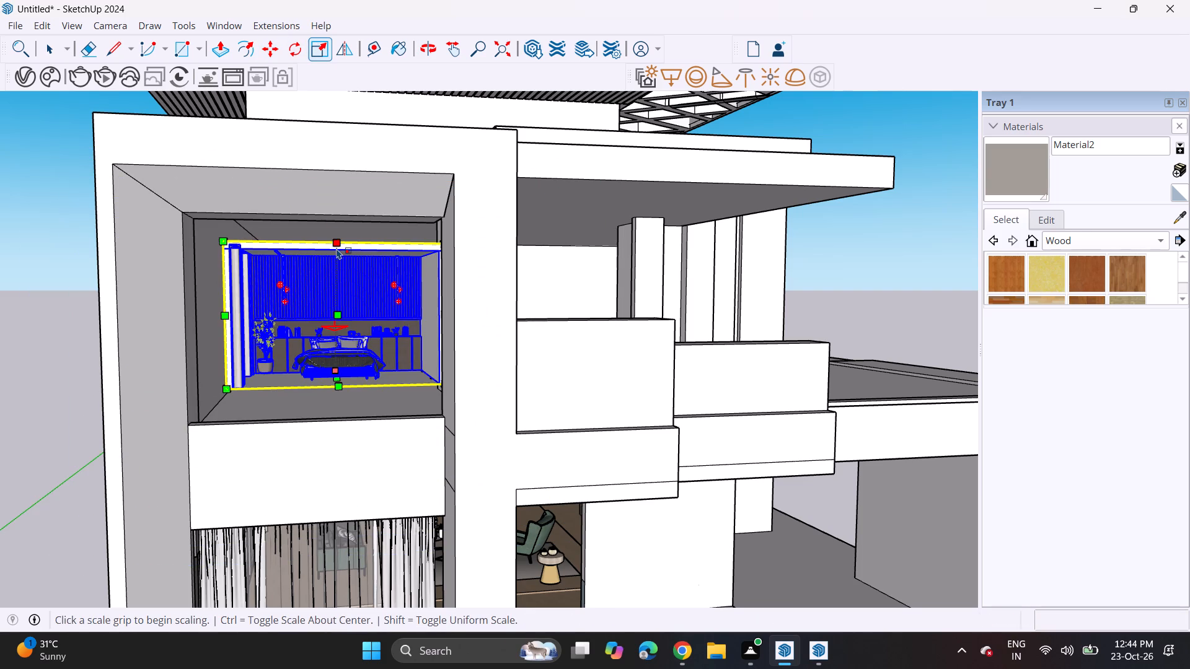
{"action": "left_click", "coordinate": [337, 251]}
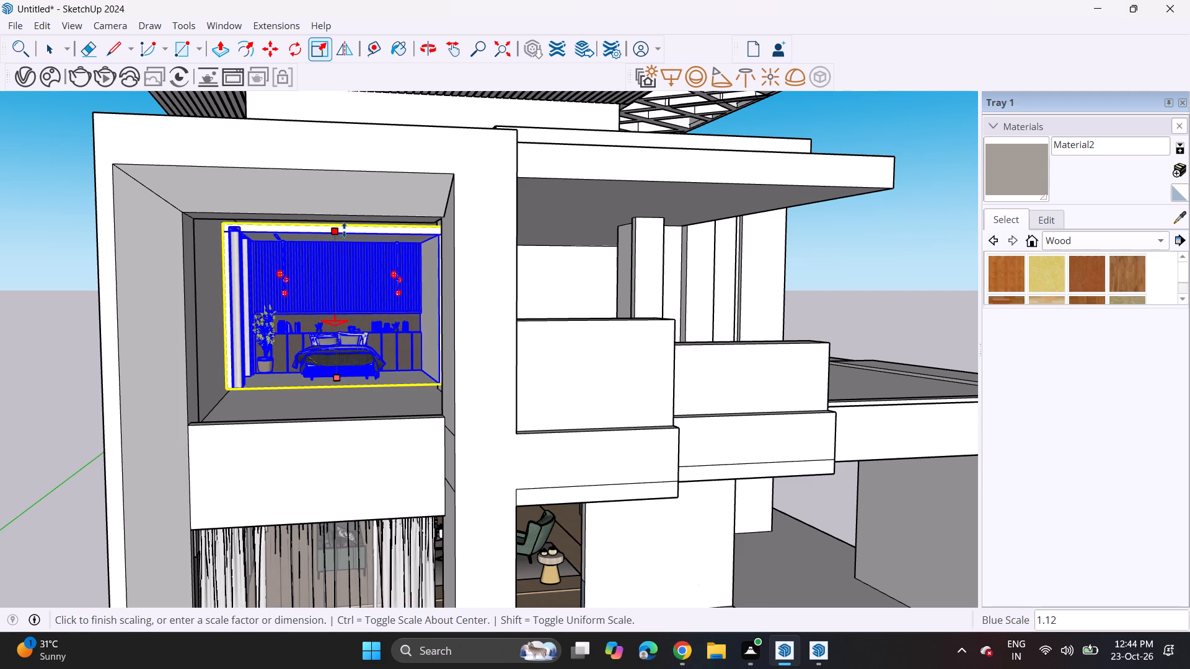
{"action": "left_click", "coordinate": [346, 218]}
{"action": "middle_click", "coordinate": [383, 313]}
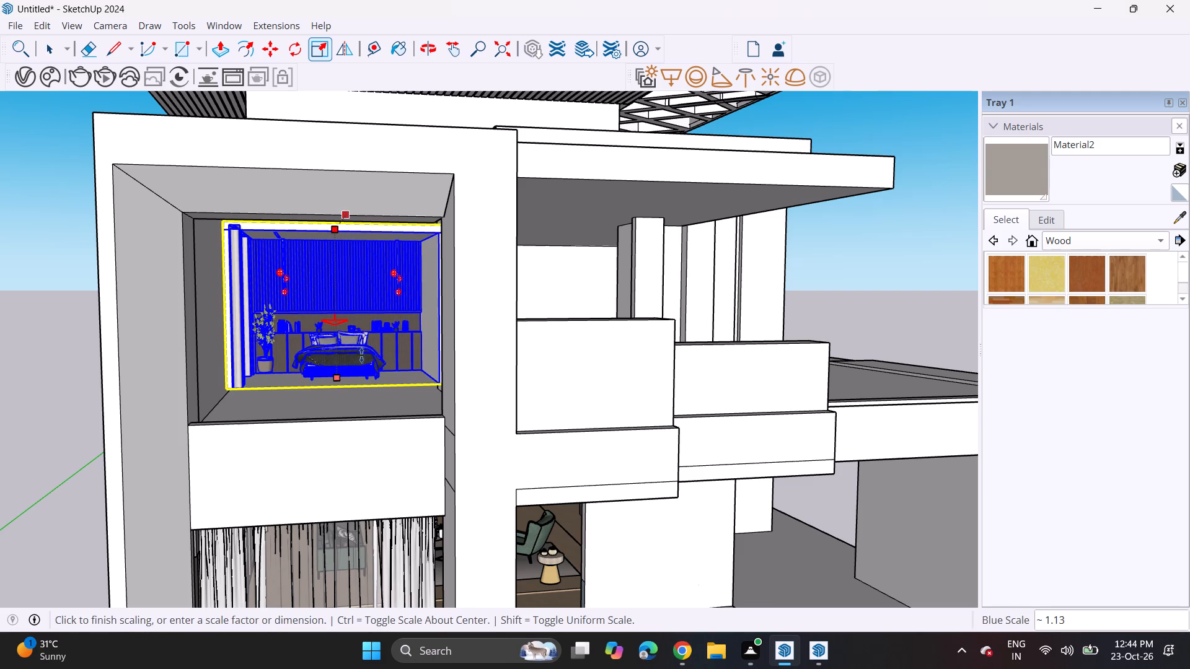
{"action": "scroll", "coordinate": [355, 363], "scroll_direction": "up", "scroll_amount": 5}
{"action": "left_click", "coordinate": [327, 387]}
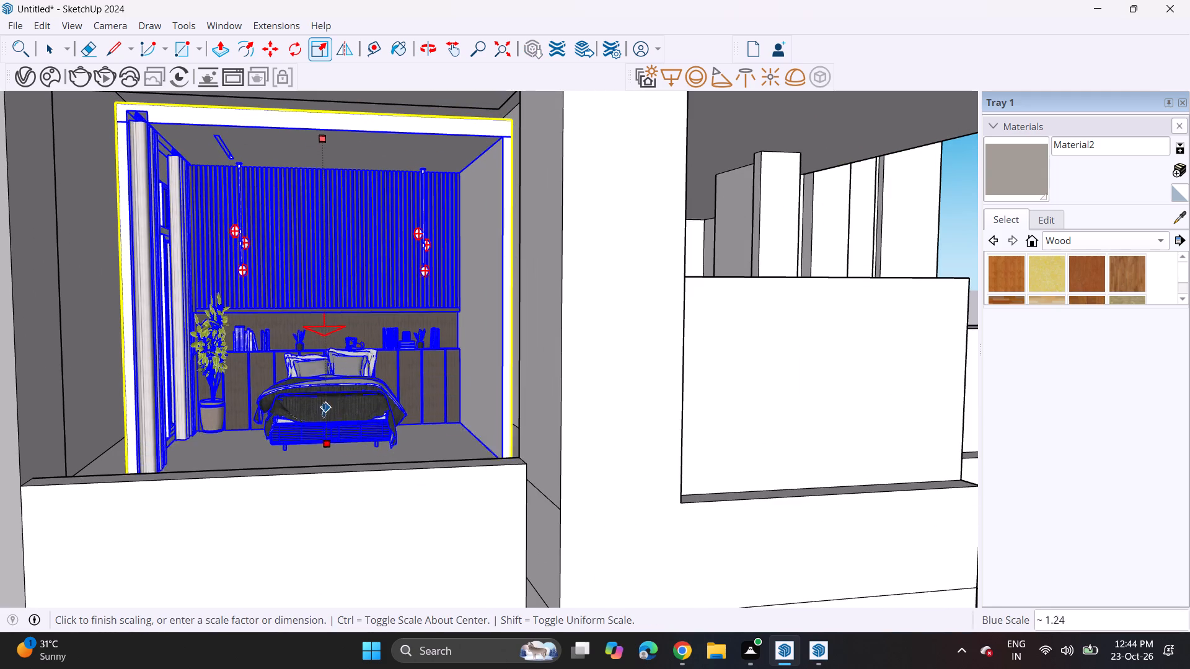
{"action": "left_click", "coordinate": [242, 458]}
Widen the bedroom group along the red axis, scaling its plant side by about 1.25 and the opposite side by about 1.34.
{"action": "middle_click_drag", "start_coordinate": [115, 335], "coordinate": [141, 349]}
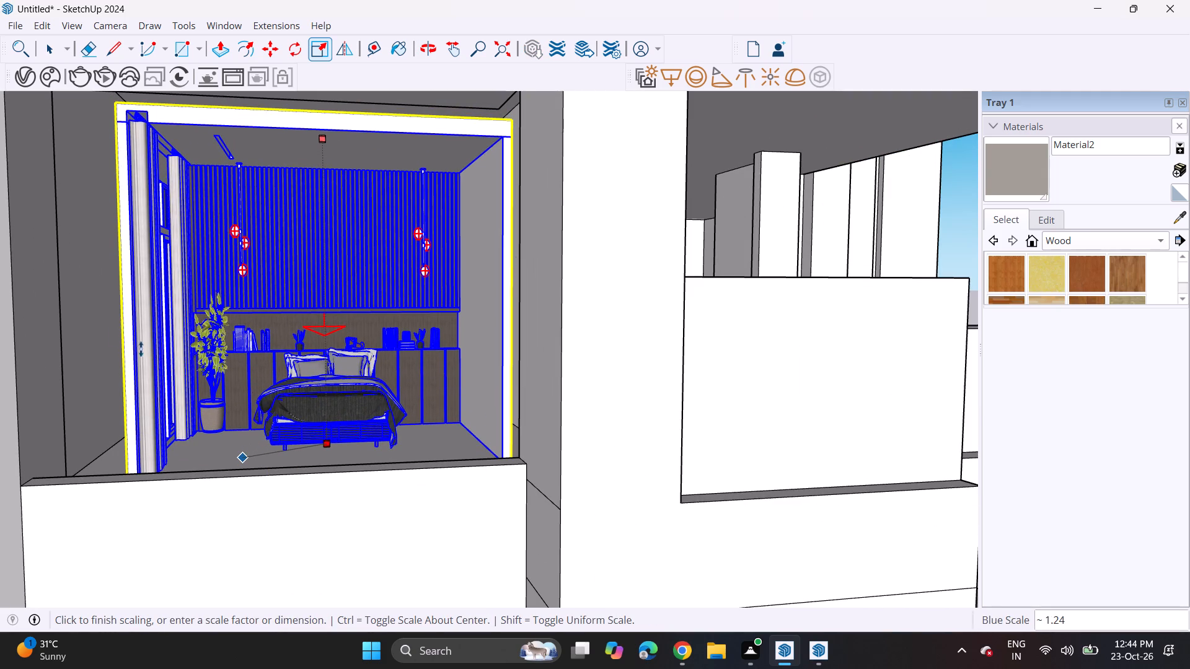
{"action": "middle_click_drag", "start_coordinate": [141, 349], "coordinate": [203, 377]}
{"action": "scroll", "coordinate": [136, 364], "scroll_direction": "down", "scroll_amount": 5}
{"action": "middle_click_drag", "start_coordinate": [132, 338], "coordinate": [191, 367]}
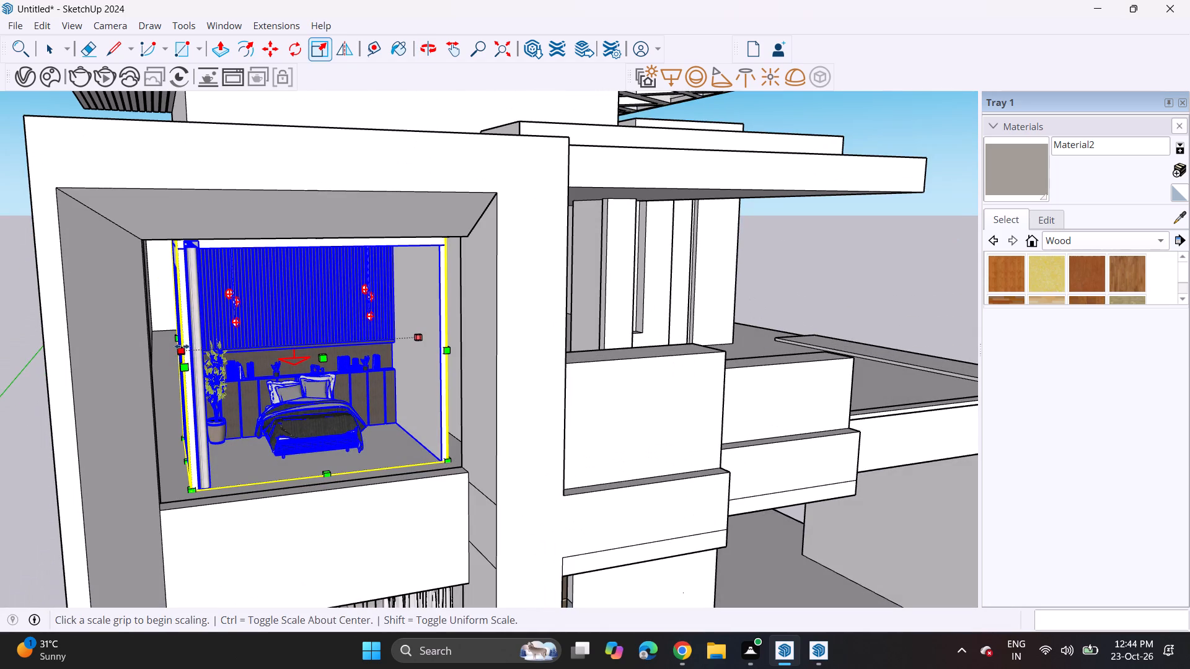
{"action": "left_click", "coordinate": [178, 347]}
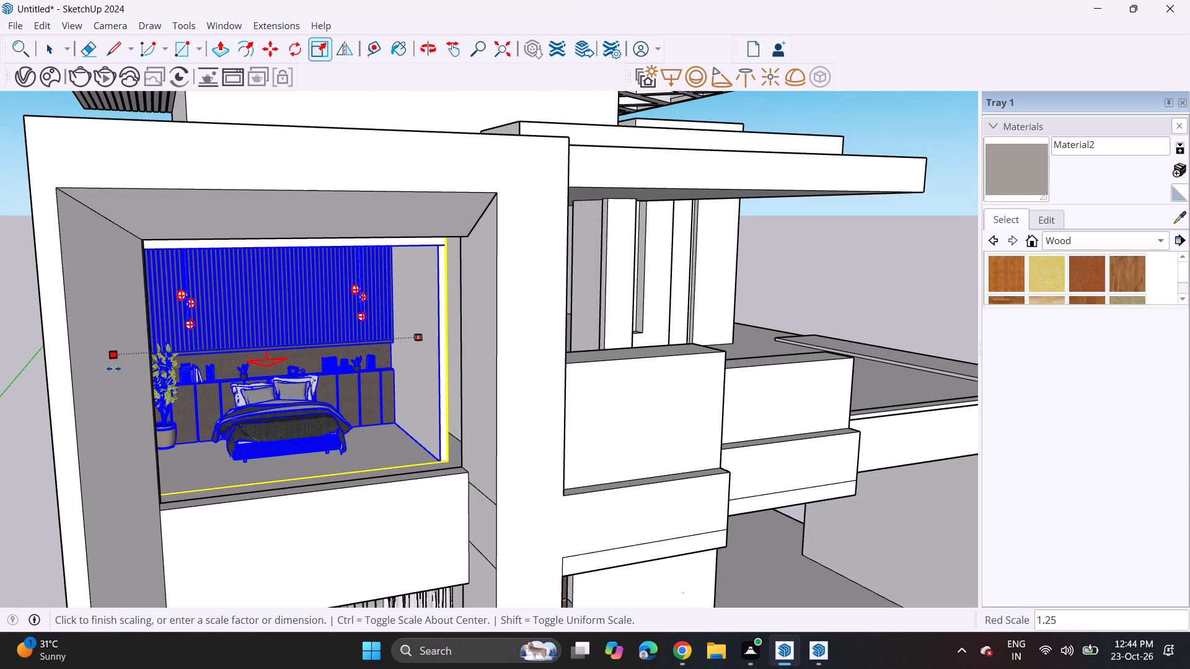
{"action": "left_click", "coordinate": [108, 369]}
{"action": "left_click", "coordinate": [420, 340]}
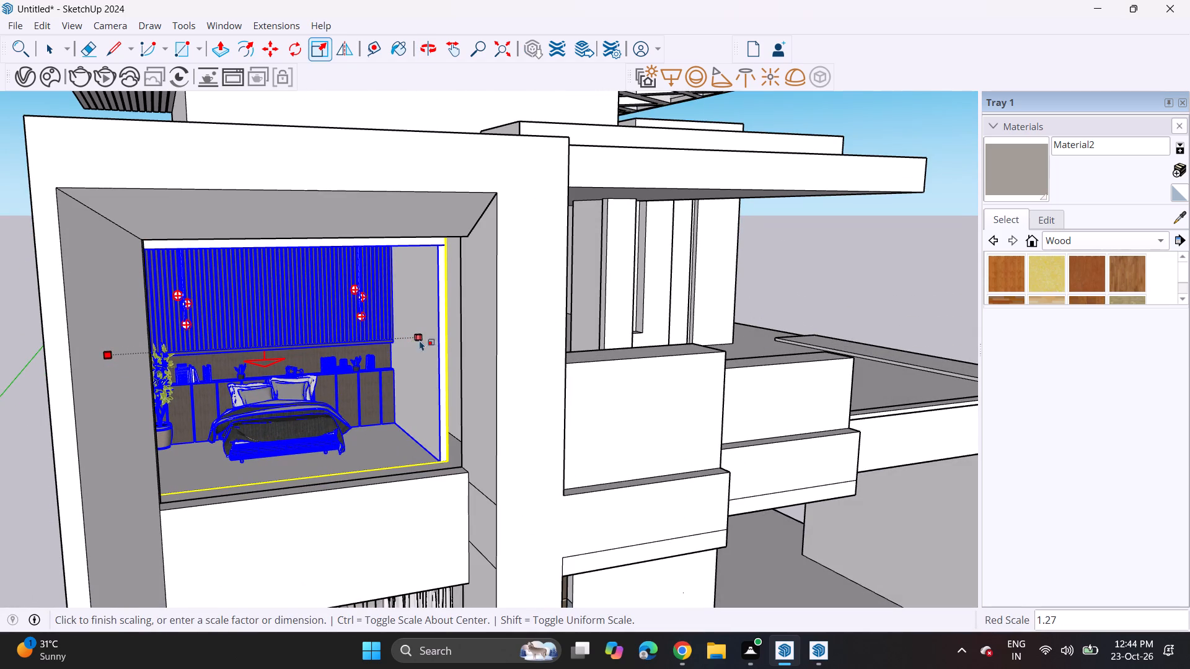
{"action": "left_click", "coordinate": [508, 323]}
Deepen the bedroom group toward the rear of the house with a green-axis scale of 2.00.
{"action": "middle_click_drag", "start_coordinate": [366, 385], "coordinate": [299, 396]}
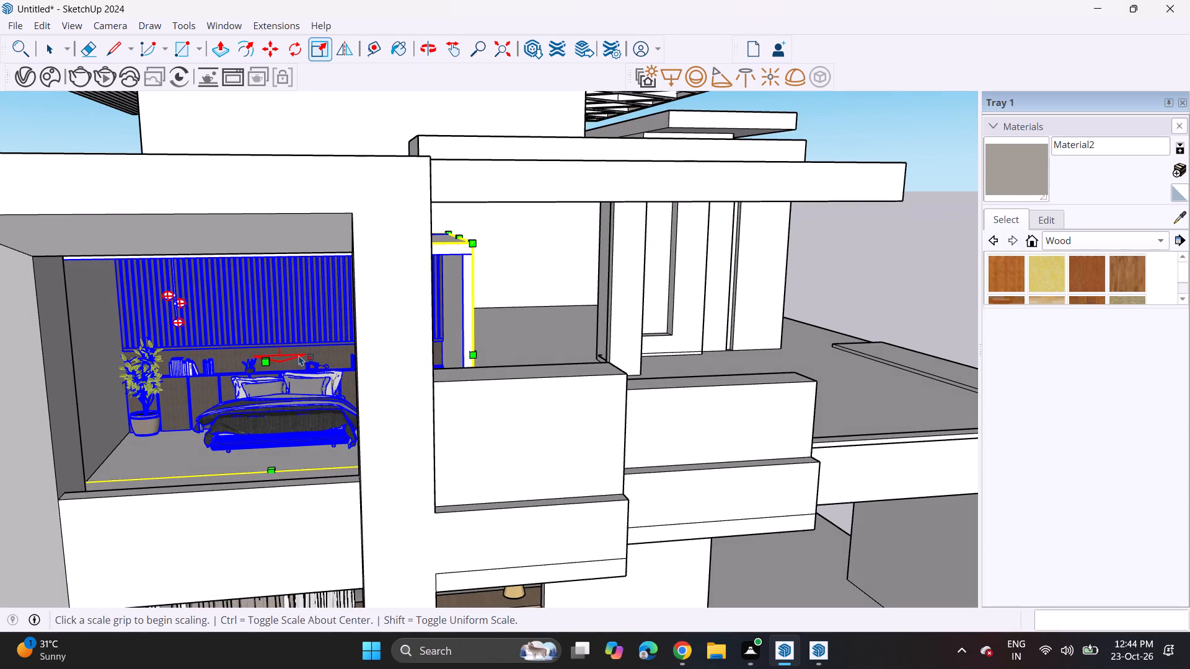
{"action": "left_click", "coordinate": [284, 326]}
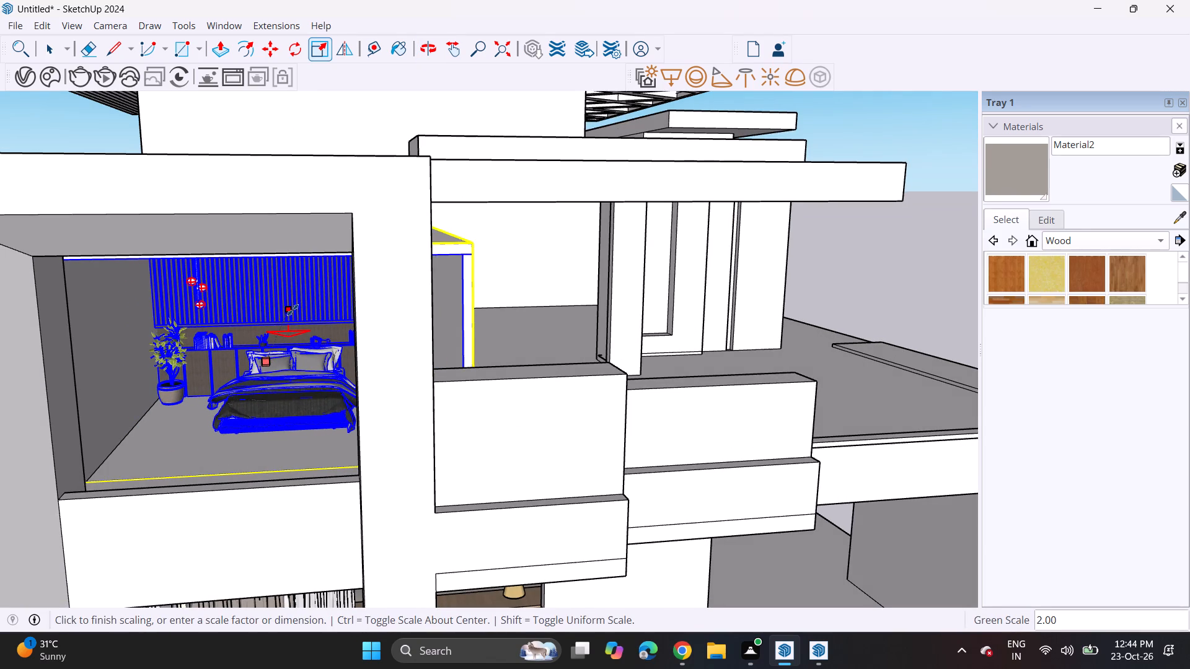
{"action": "left_click", "coordinate": [293, 310]}
Narrow the bedroom group's balcony side to fit the room, scaling along the red axis by about 0.86 and again by 0.89.
{"action": "scroll", "coordinate": [311, 330], "scroll_direction": "down", "scroll_amount": 4}
{"action": "scroll", "coordinate": [312, 331], "scroll_direction": "up", "scroll_amount": 1}
{"action": "middle_click_drag", "start_coordinate": [329, 335], "coordinate": [319, 328]}
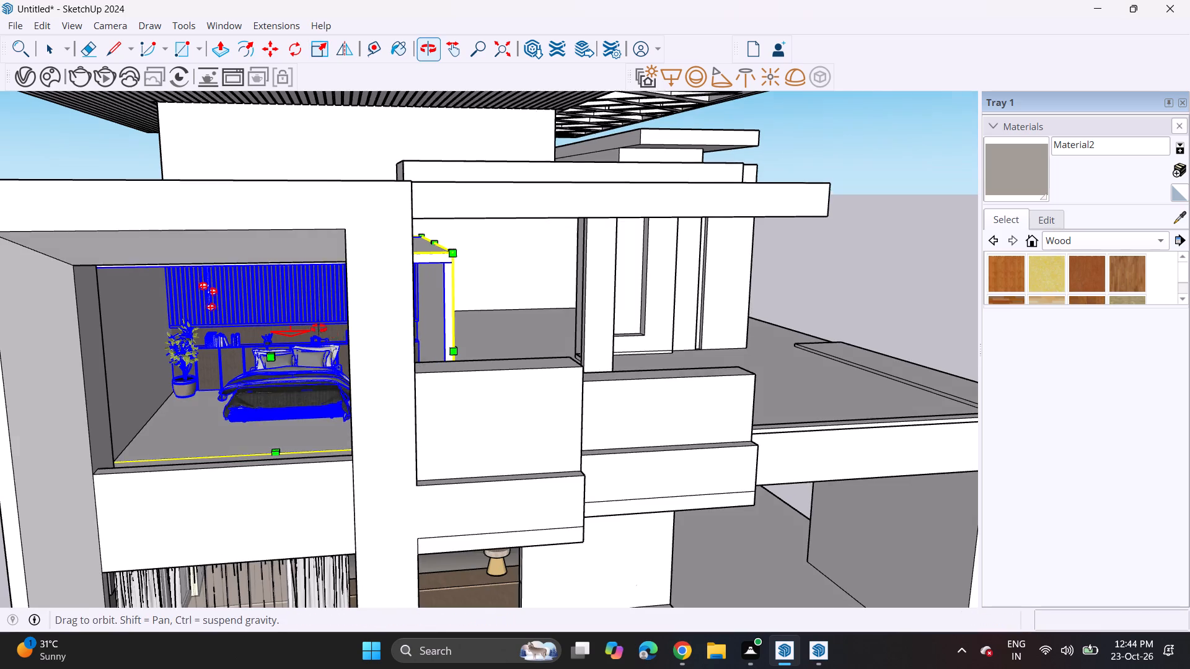
{"action": "middle_click_drag", "start_coordinate": [319, 328], "coordinate": [304, 325]}
{"action": "middle_click_drag", "start_coordinate": [431, 329], "coordinate": [423, 370]}
{"action": "left_click", "coordinate": [433, 333]}
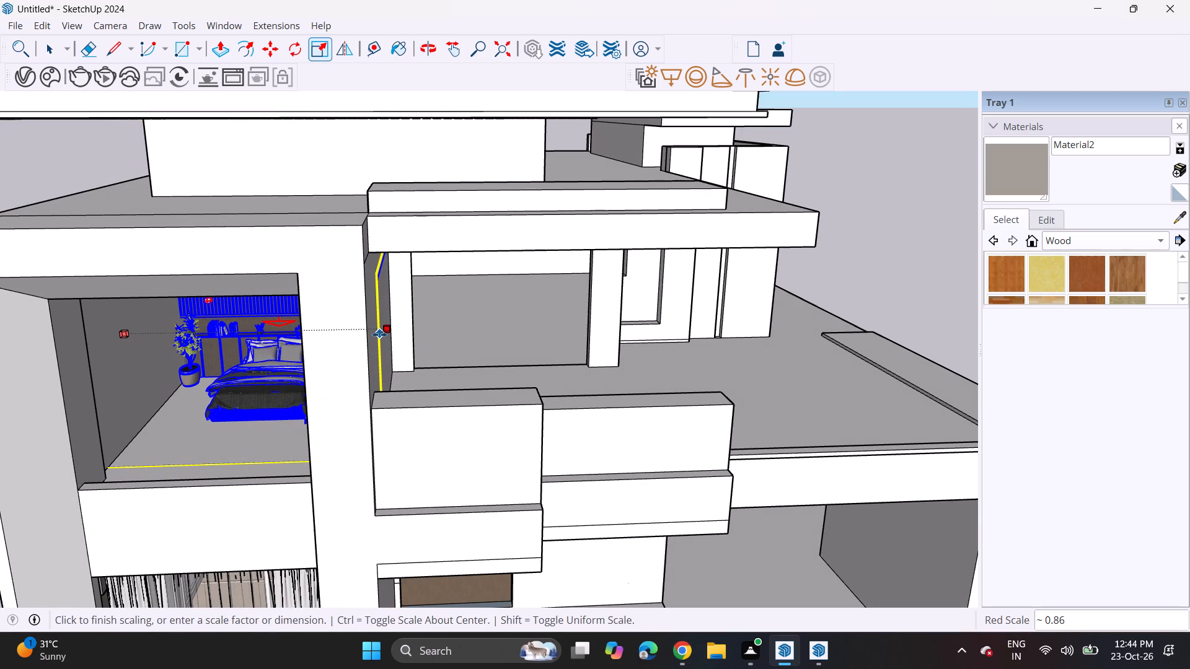
{"action": "left_click", "coordinate": [379, 334]}
{"action": "left_click", "coordinate": [392, 328]}
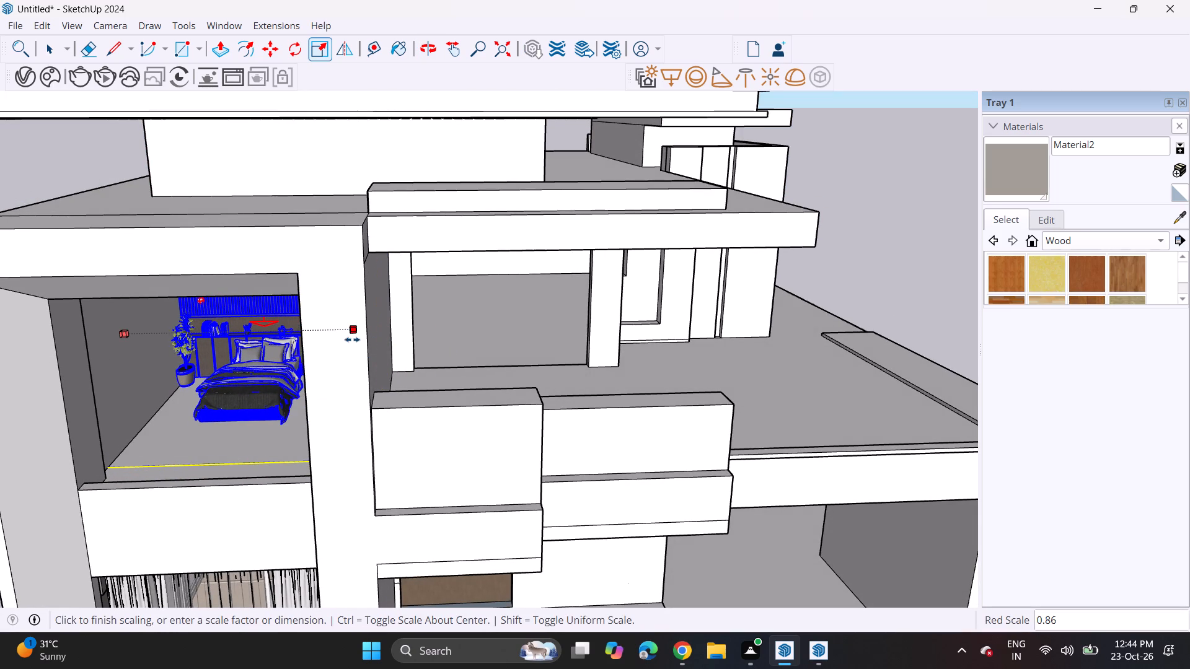
{"action": "left_click", "coordinate": [359, 340]}
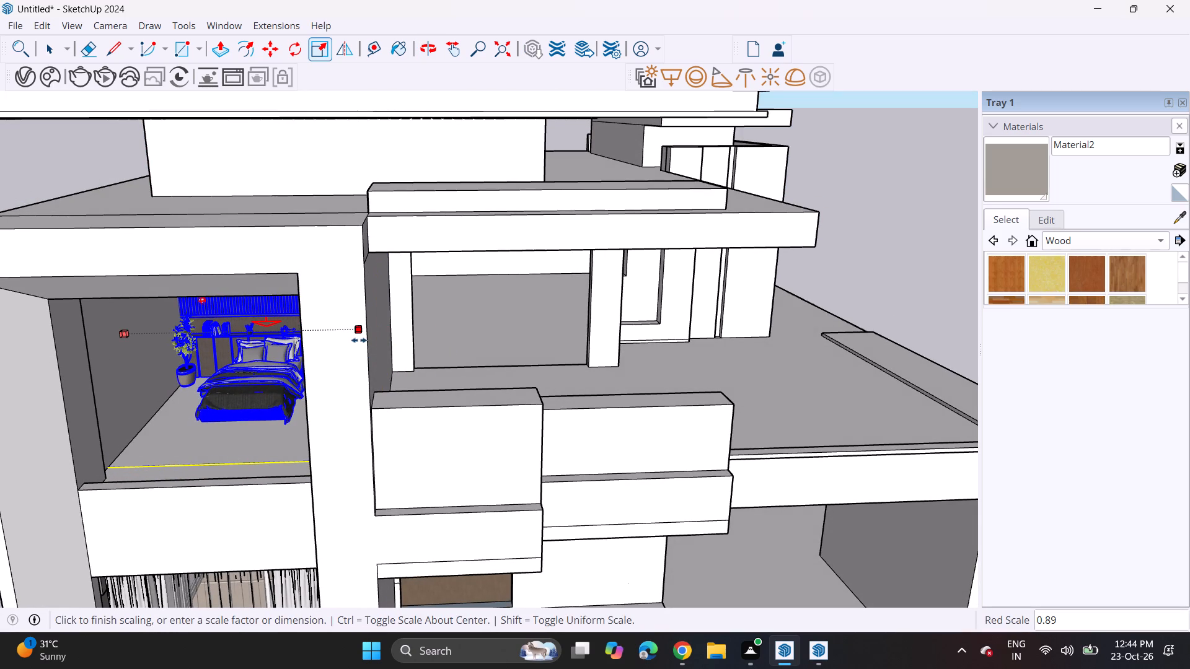
Deselect the bedroom group and examine how it fits the upper-floor room from the front and from above.
{"action": "middle_click_drag", "start_coordinate": [262, 413], "coordinate": [335, 367]}
{"action": "scroll", "coordinate": [263, 404], "scroll_direction": "up", "scroll_amount": 1}
{"action": "scroll", "coordinate": [271, 408], "scroll_direction": "down", "scroll_amount": 6}
{"action": "middle_click_drag", "start_coordinate": [270, 442], "coordinate": [317, 353]}
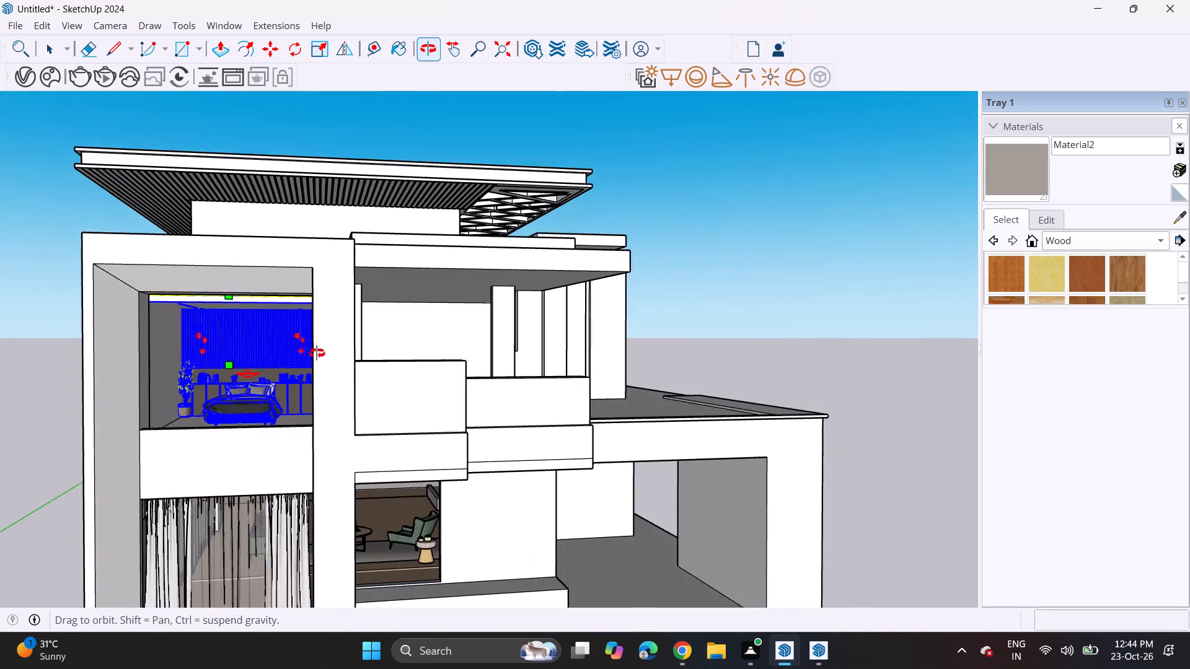
{"action": "middle_click_drag", "start_coordinate": [317, 353], "coordinate": [334, 377]}
{"action": "middle_click_drag", "start_coordinate": [313, 414], "coordinate": [296, 408]}
{"action": "scroll", "coordinate": [275, 391], "scroll_direction": "up", "scroll_amount": 4}
{"action": "scroll", "coordinate": [268, 387], "scroll_direction": "down", "scroll_amount": 6}
{"action": "key", "text": "space"}
{"action": "left_click", "coordinate": [75, 395]}
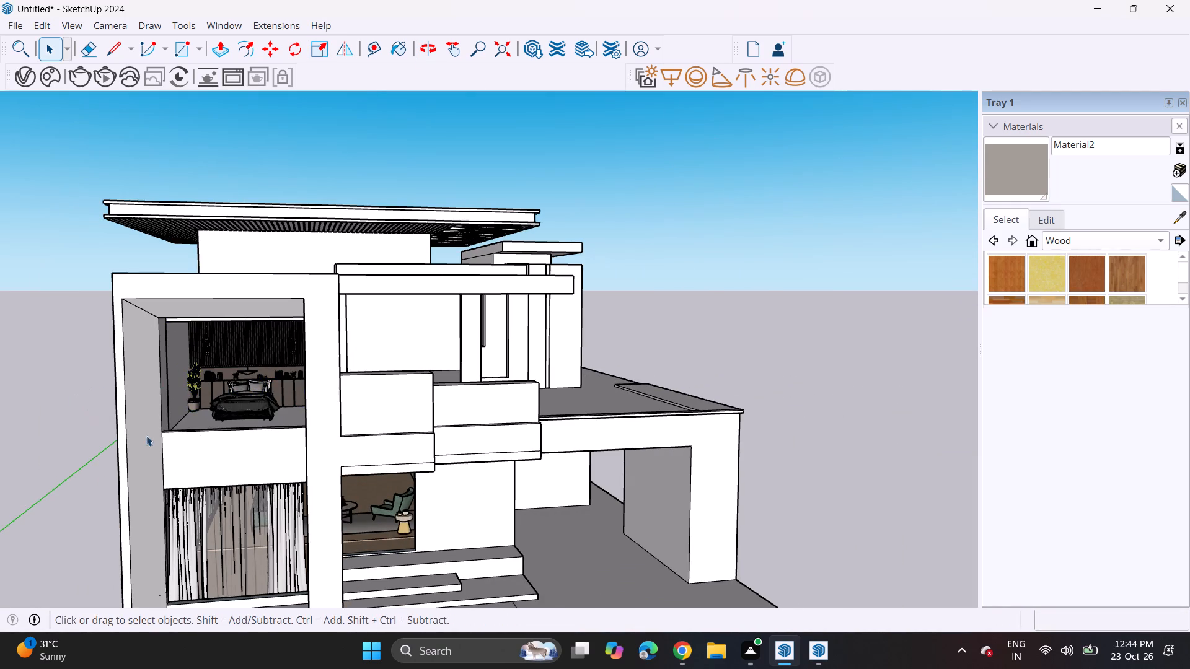
{"action": "middle_click_drag", "start_coordinate": [211, 435], "coordinate": [196, 411]}
{"action": "middle_click_drag", "start_coordinate": [264, 375], "coordinate": [244, 442]}
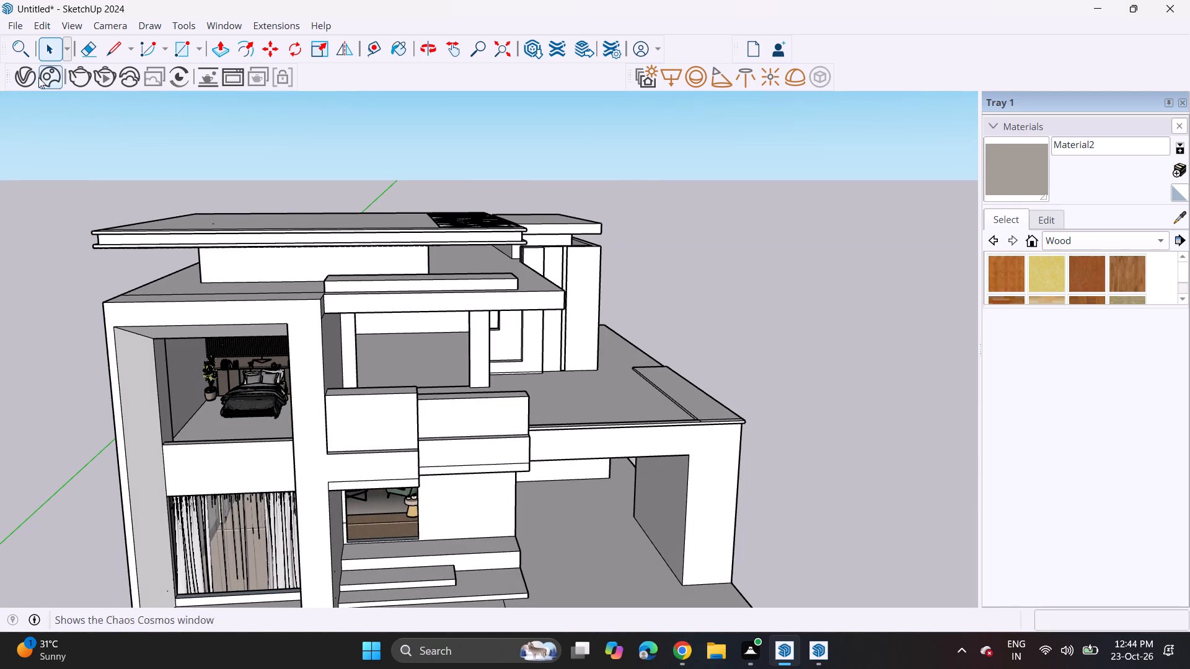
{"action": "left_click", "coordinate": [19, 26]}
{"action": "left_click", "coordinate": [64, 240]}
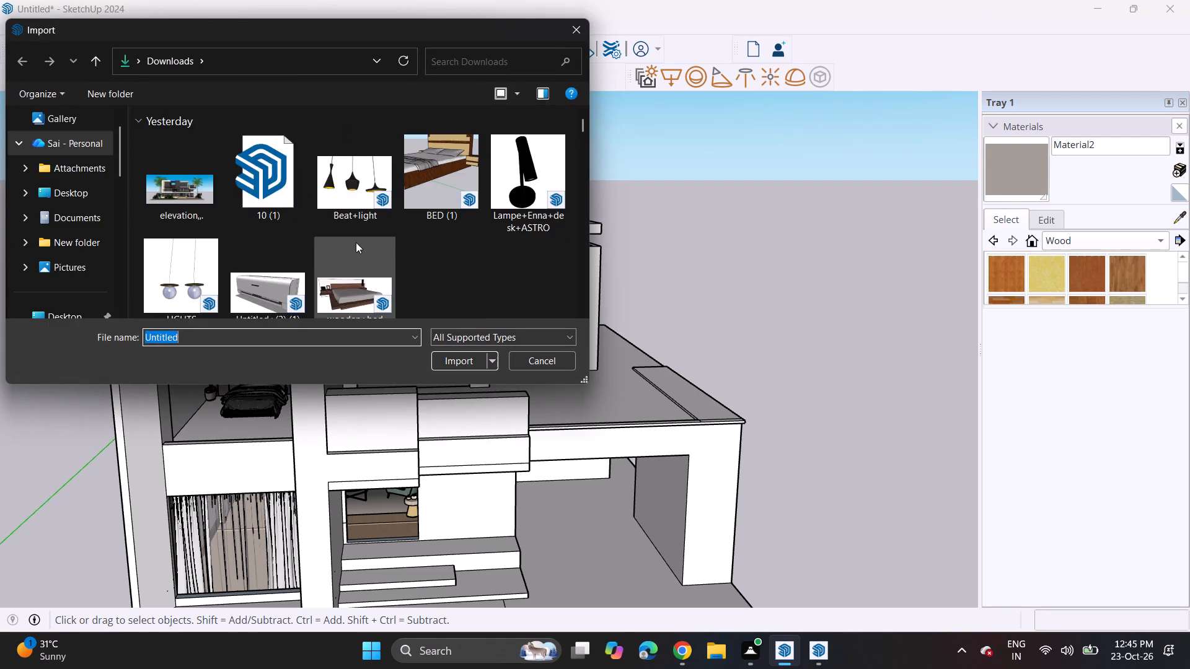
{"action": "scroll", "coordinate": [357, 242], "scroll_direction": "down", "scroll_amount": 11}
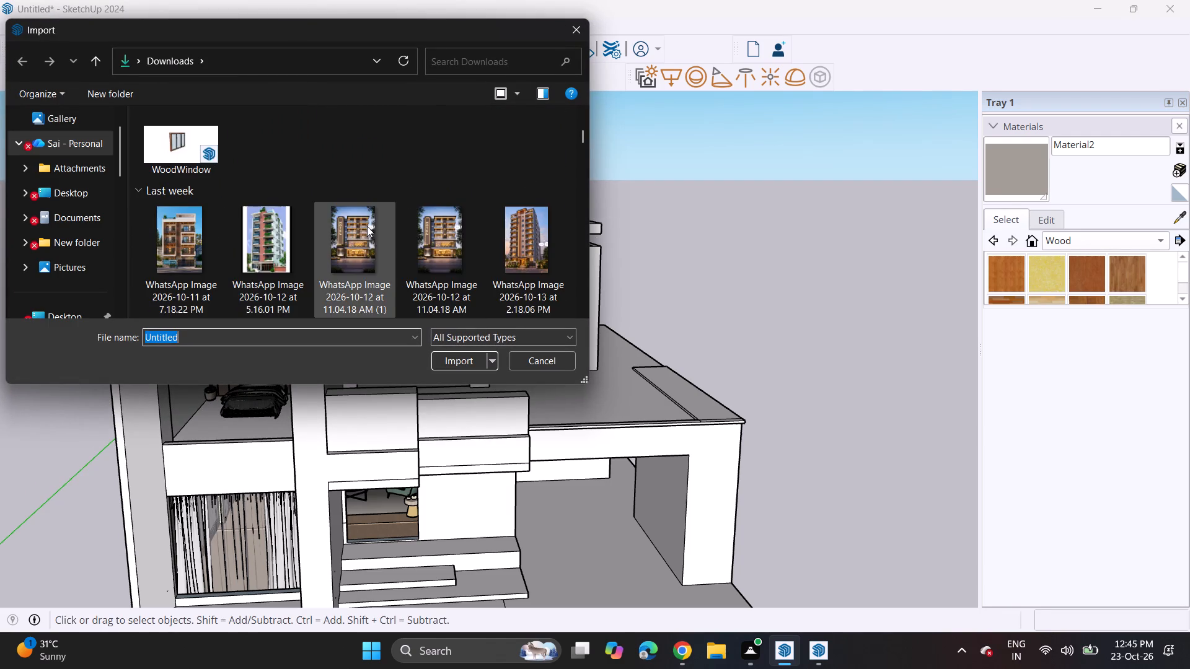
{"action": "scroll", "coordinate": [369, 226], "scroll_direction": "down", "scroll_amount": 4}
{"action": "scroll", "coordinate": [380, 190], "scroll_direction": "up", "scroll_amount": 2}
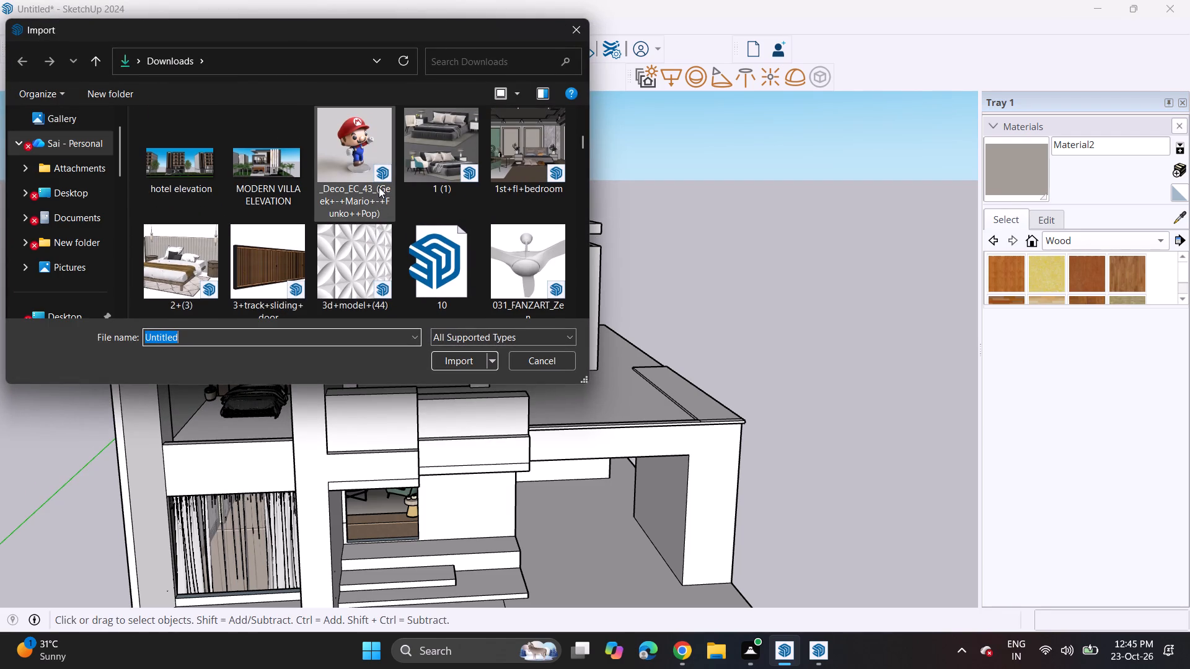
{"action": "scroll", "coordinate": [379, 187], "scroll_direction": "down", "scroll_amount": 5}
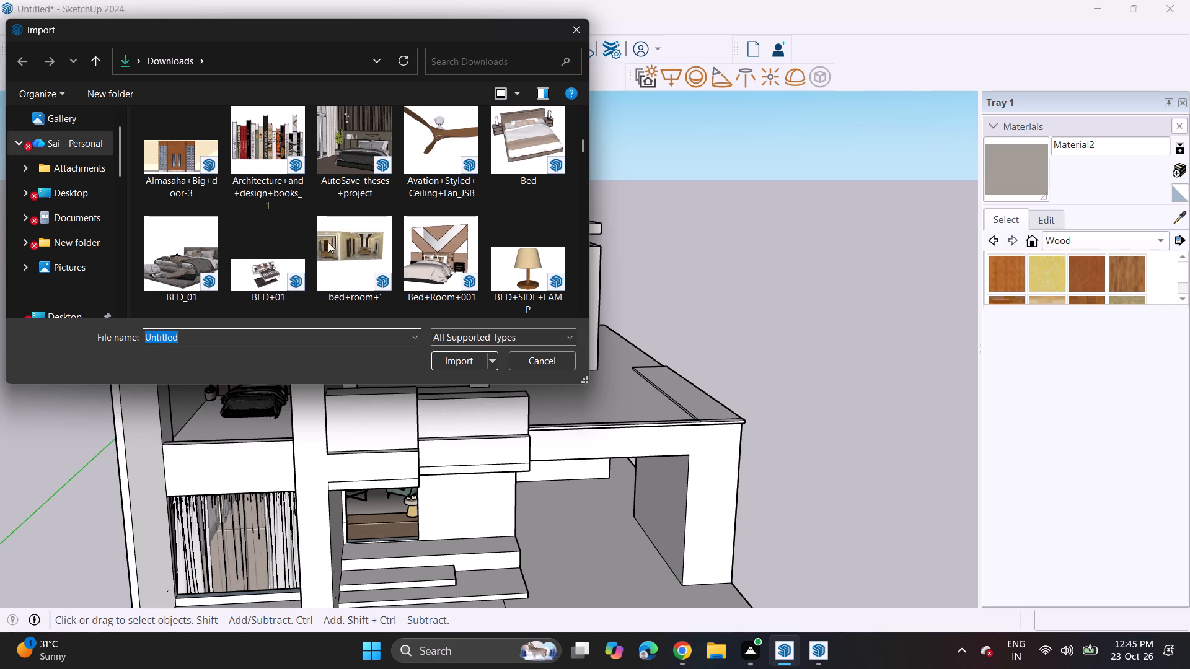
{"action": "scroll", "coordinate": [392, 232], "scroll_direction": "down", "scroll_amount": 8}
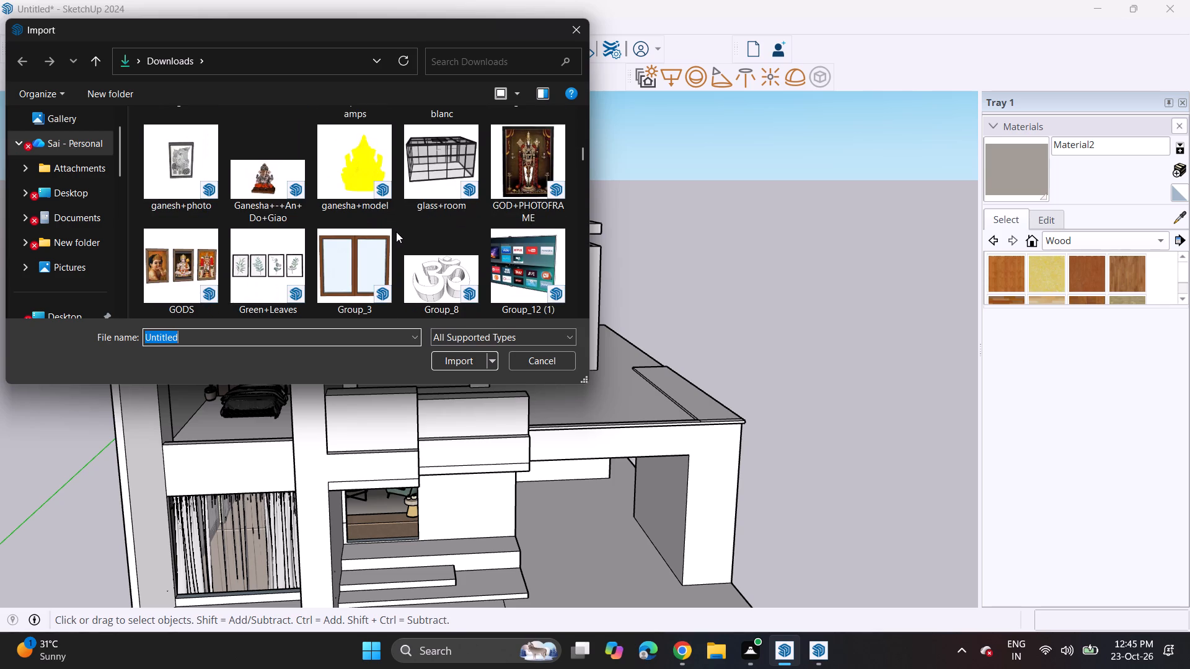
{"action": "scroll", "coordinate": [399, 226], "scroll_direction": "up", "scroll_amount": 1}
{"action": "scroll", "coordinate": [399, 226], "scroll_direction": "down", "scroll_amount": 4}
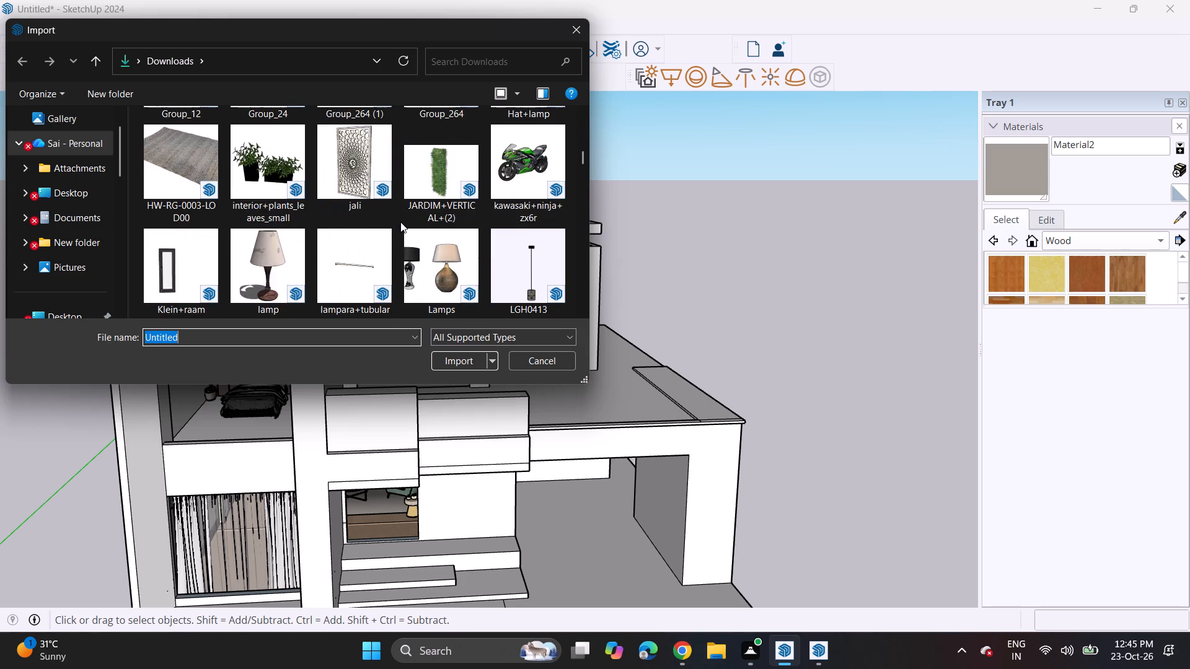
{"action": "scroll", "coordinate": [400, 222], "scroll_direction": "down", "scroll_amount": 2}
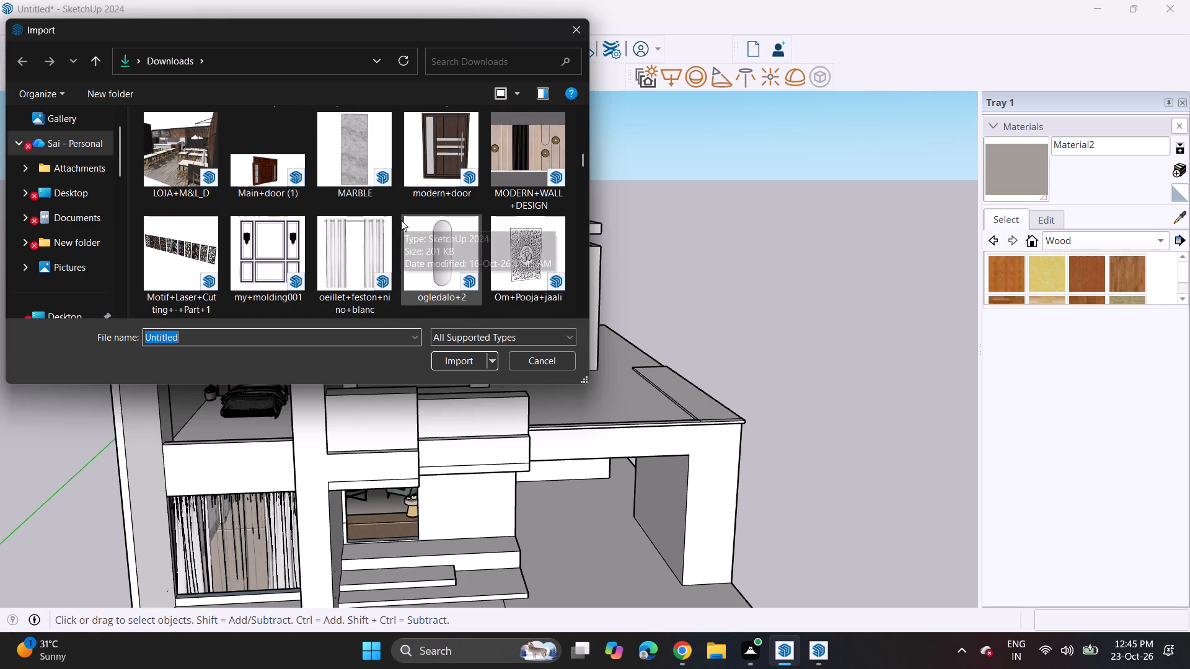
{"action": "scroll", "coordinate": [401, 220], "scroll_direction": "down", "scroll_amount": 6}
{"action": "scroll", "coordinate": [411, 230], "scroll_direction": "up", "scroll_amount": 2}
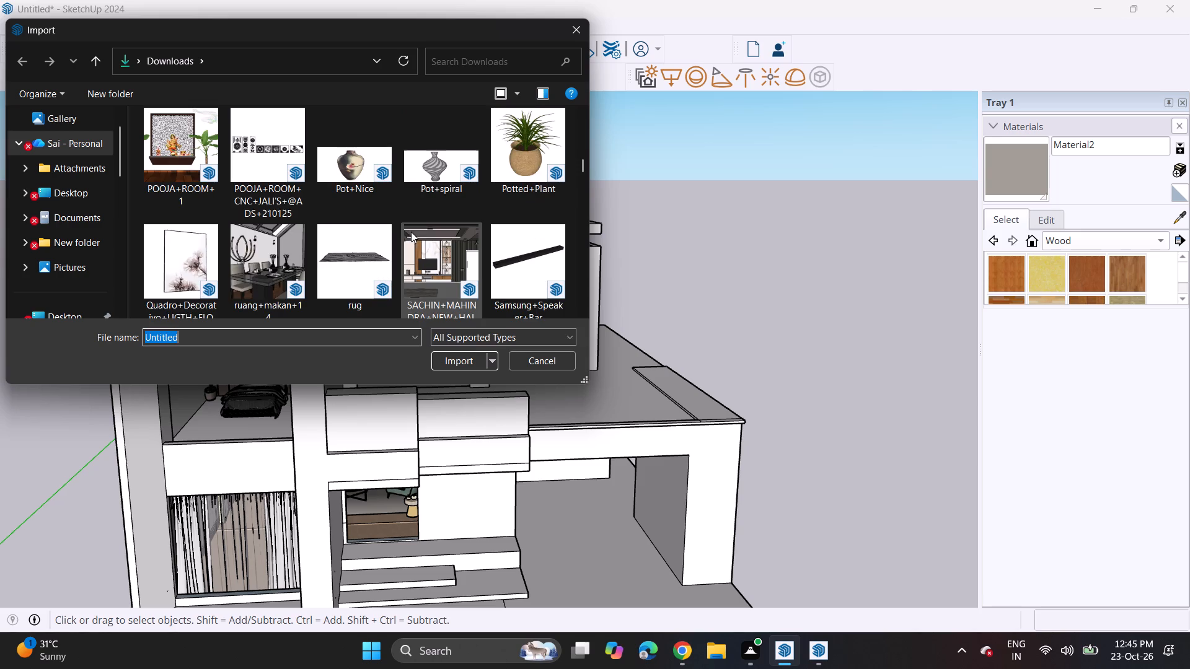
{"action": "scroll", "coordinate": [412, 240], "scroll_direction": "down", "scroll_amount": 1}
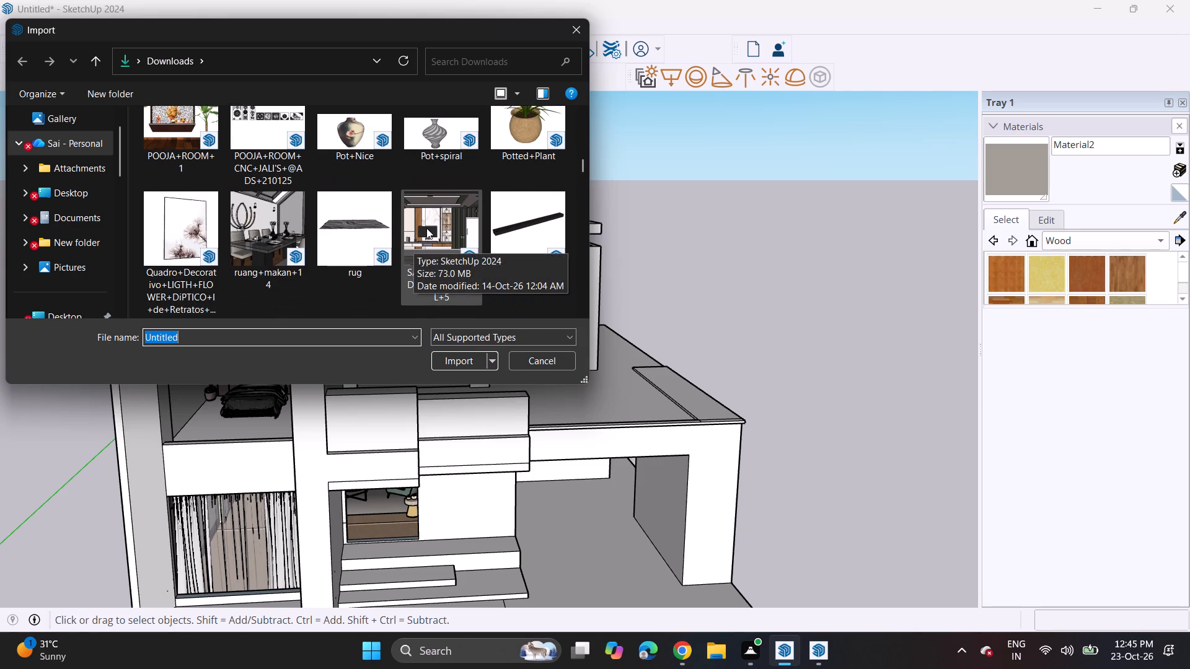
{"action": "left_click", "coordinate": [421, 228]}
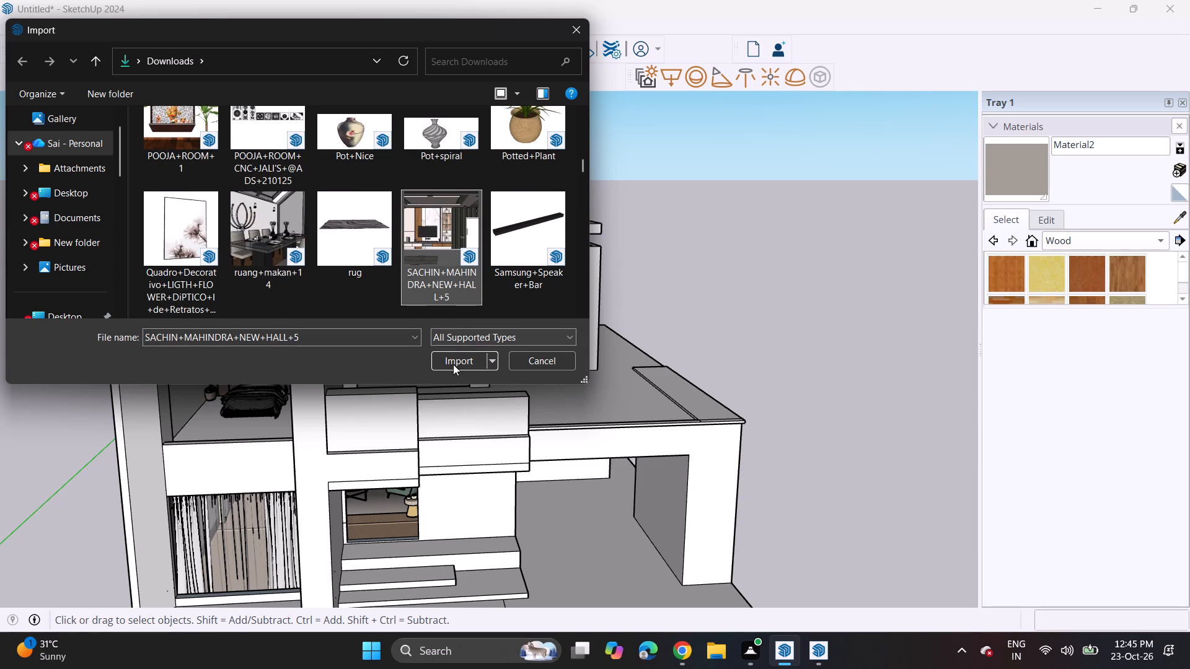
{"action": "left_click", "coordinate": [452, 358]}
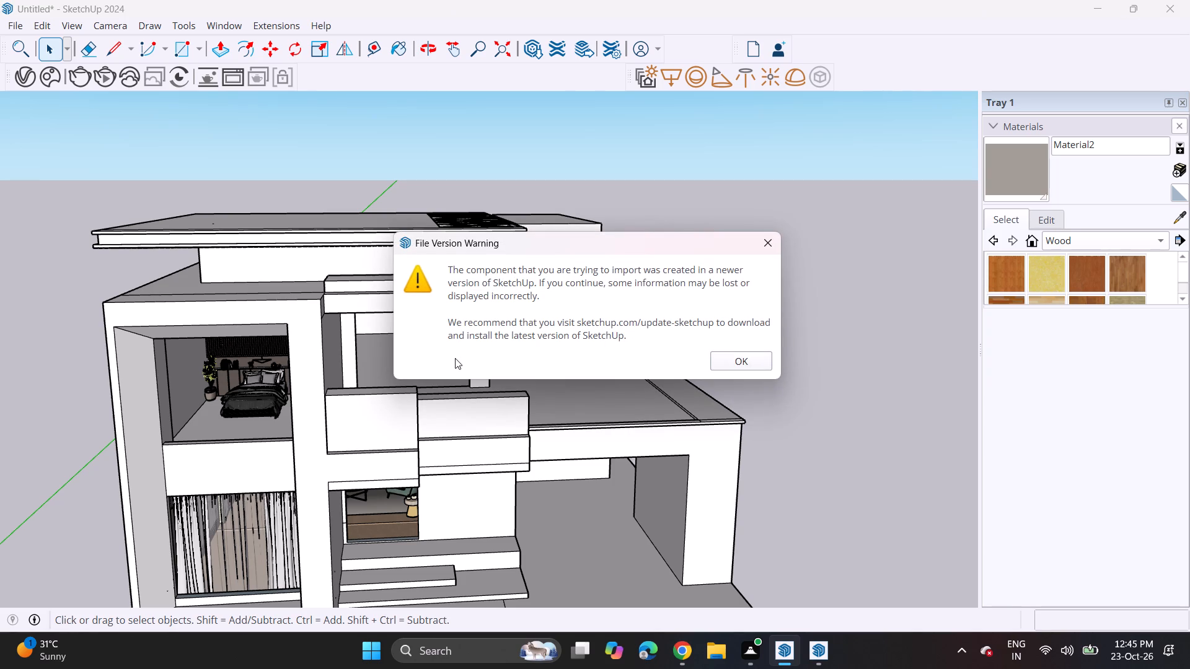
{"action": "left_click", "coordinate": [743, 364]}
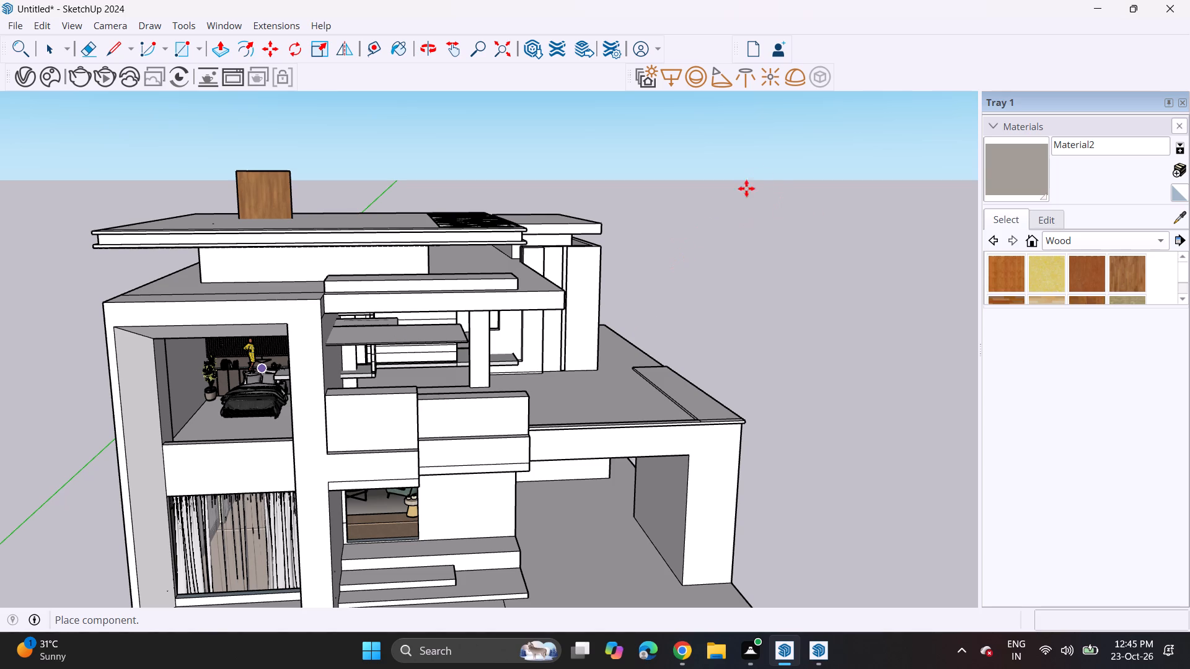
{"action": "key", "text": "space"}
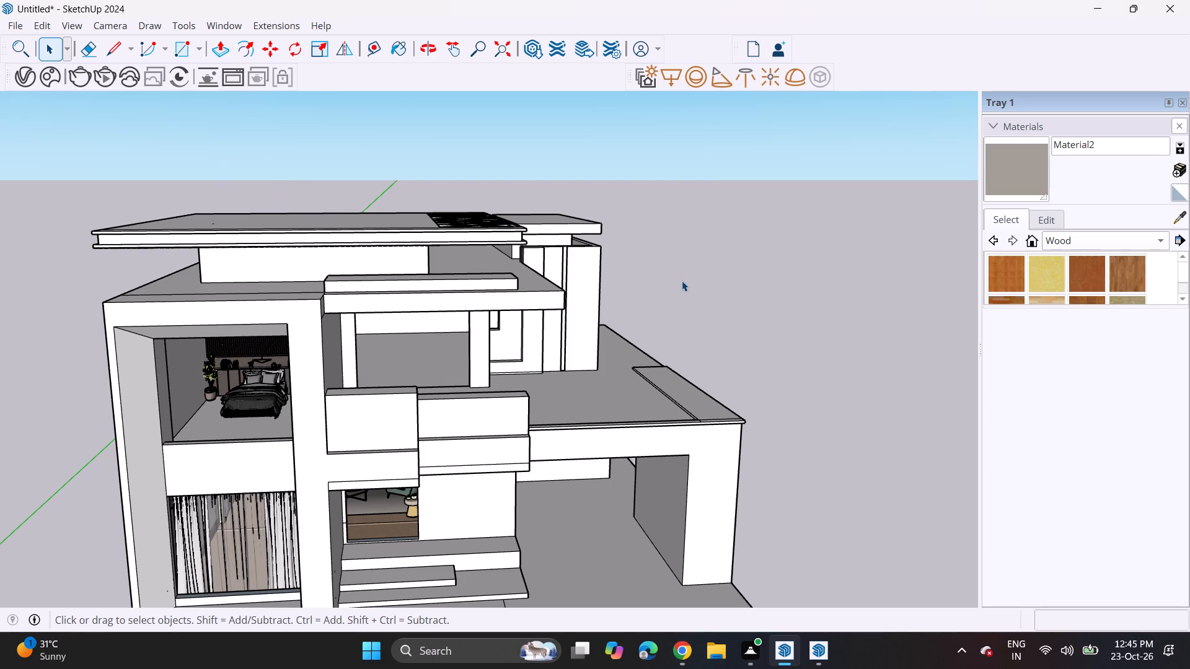
Import the bedroom model whose file name starts with Unbnm from Downloads and place it beside the house.
{"action": "scroll", "coordinate": [597, 338], "scroll_direction": "down", "scroll_amount": 7}
{"action": "scroll", "coordinate": [559, 371], "scroll_direction": "down", "scroll_amount": 6}
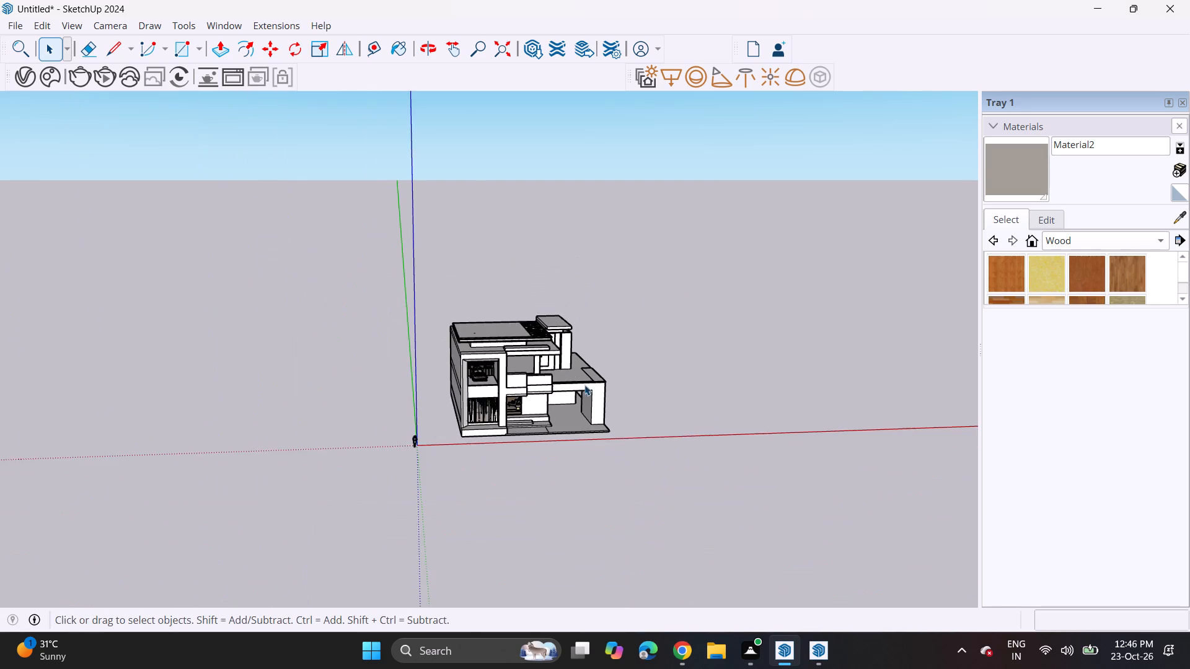
{"action": "middle_click_drag", "start_coordinate": [566, 375], "coordinate": [499, 310]}
{"action": "scroll", "coordinate": [512, 361], "scroll_direction": "up", "scroll_amount": 11}
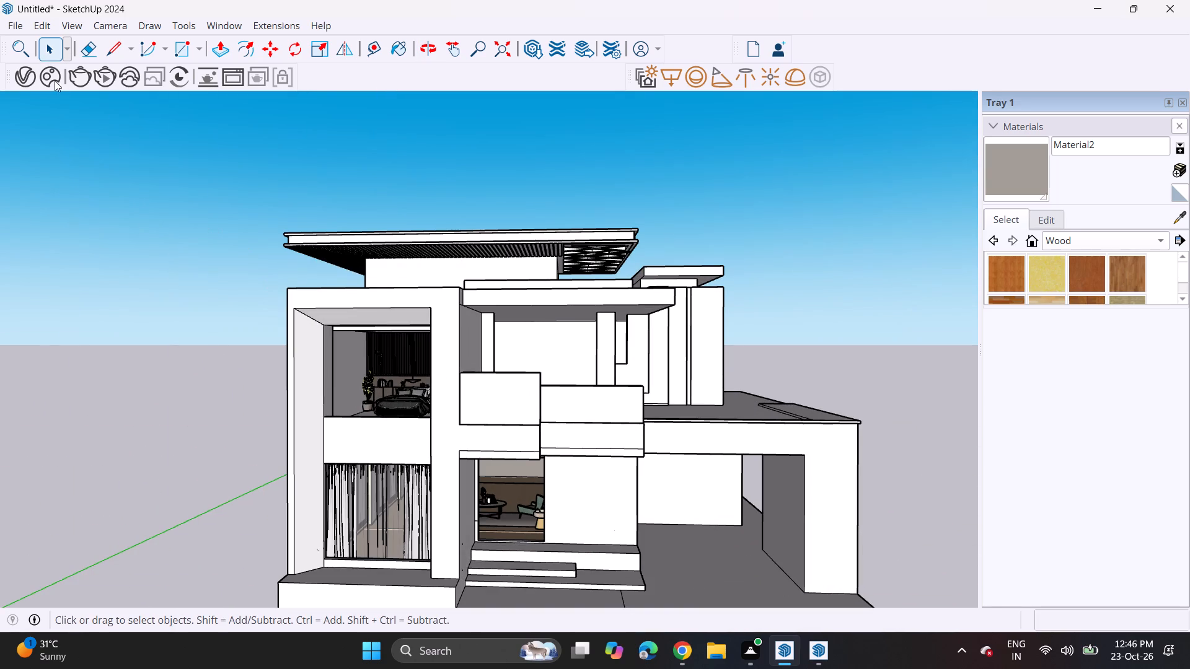
{"action": "left_click", "coordinate": [14, 25]}
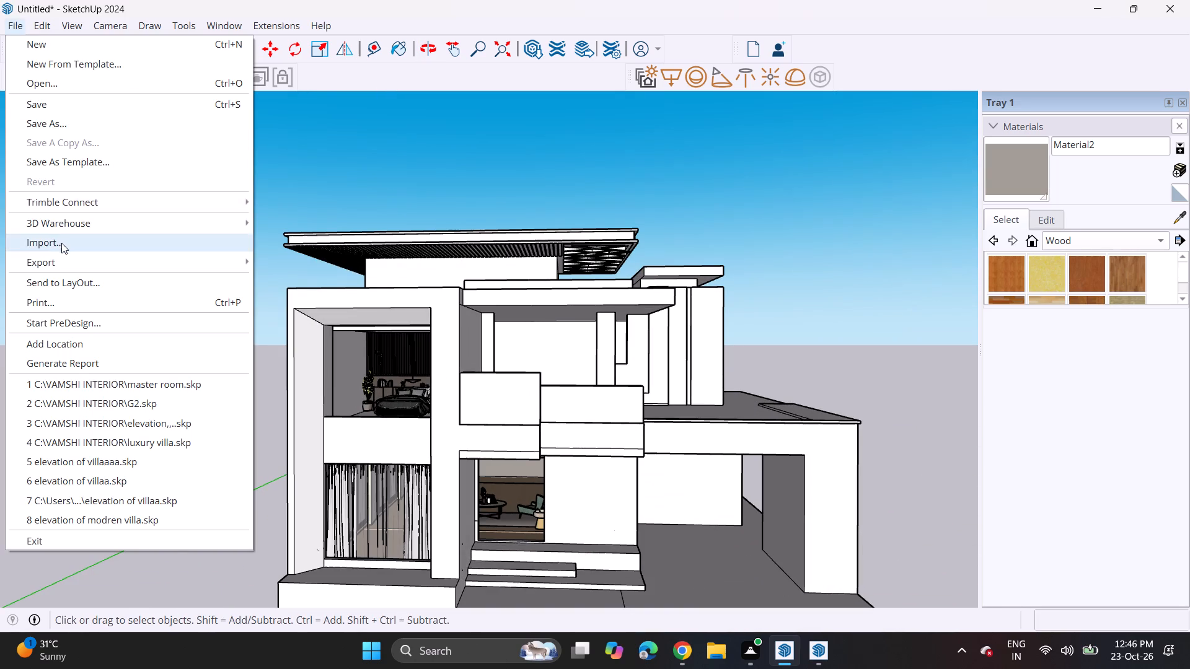
{"action": "left_click", "coordinate": [61, 243]}
{"action": "scroll", "coordinate": [351, 189], "scroll_direction": "down", "scroll_amount": 10}
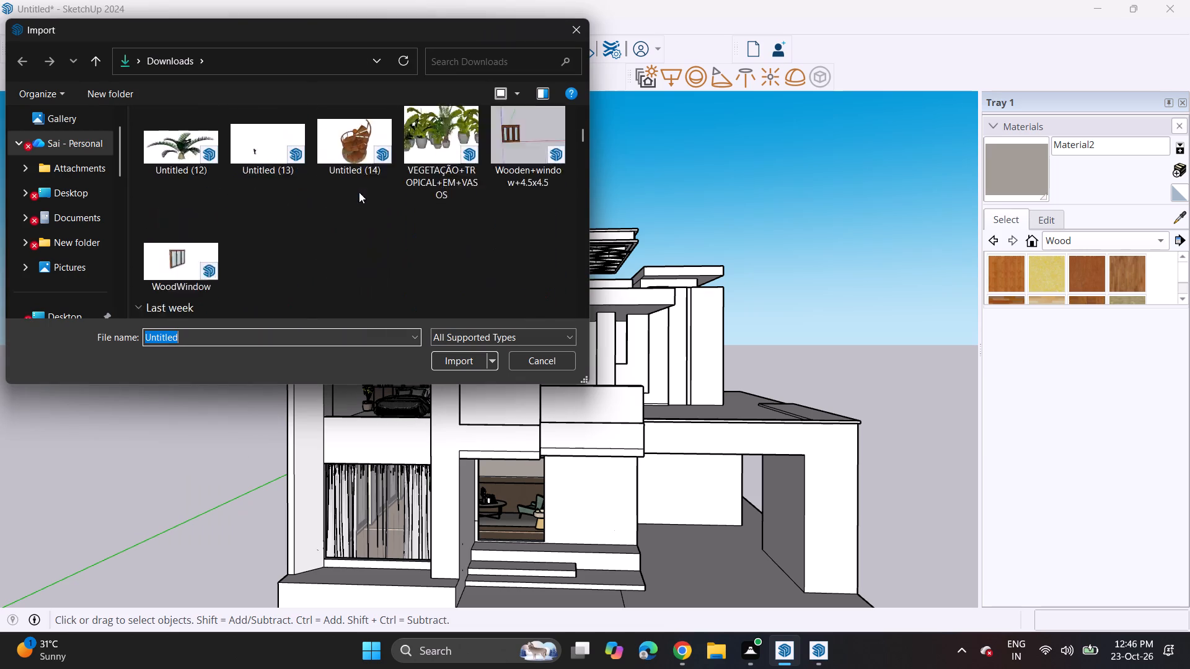
{"action": "scroll", "coordinate": [359, 192], "scroll_direction": "down", "scroll_amount": 1}
{"action": "scroll", "coordinate": [408, 207], "scroll_direction": "down", "scroll_amount": 14}
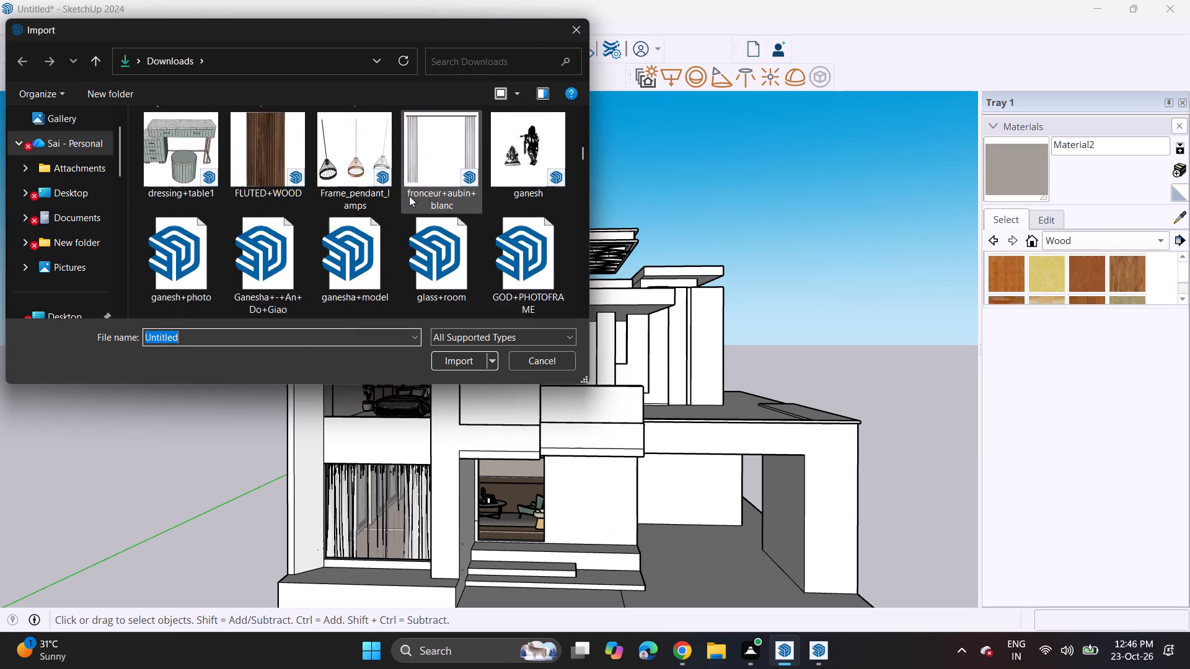
{"action": "scroll", "coordinate": [409, 196], "scroll_direction": "down", "scroll_amount": 7}
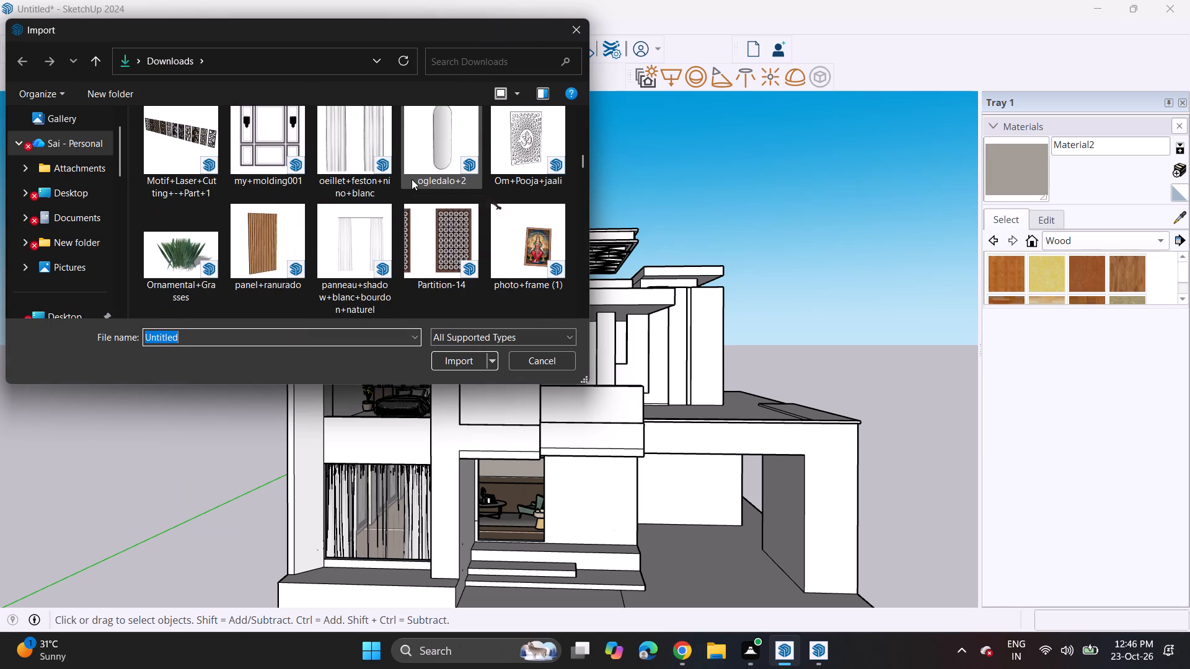
{"action": "scroll", "coordinate": [412, 179], "scroll_direction": "down", "scroll_amount": 5}
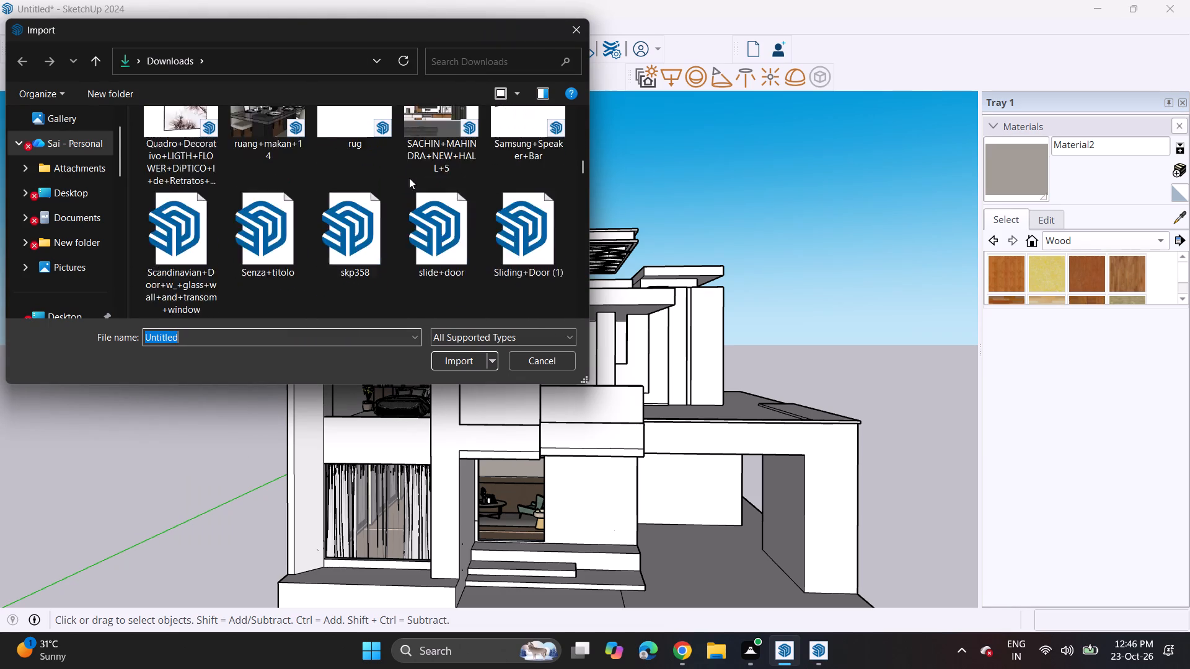
{"action": "scroll", "coordinate": [409, 178], "scroll_direction": "down", "scroll_amount": 3}
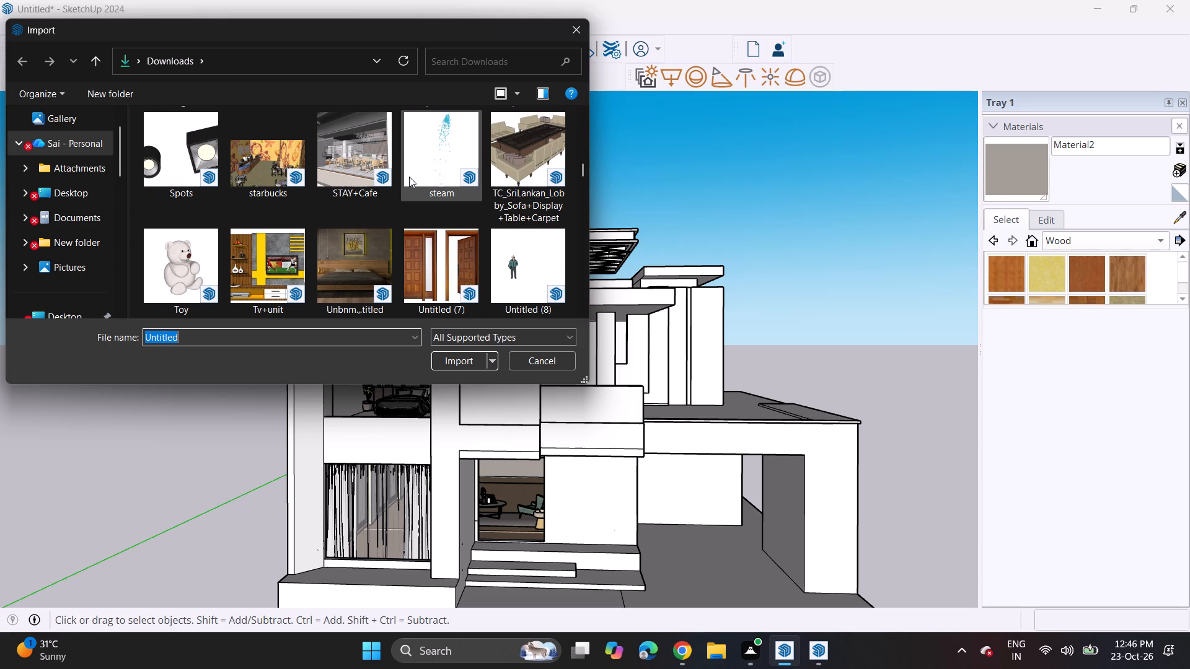
{"action": "scroll", "coordinate": [409, 177], "scroll_direction": "down", "scroll_amount": 1}
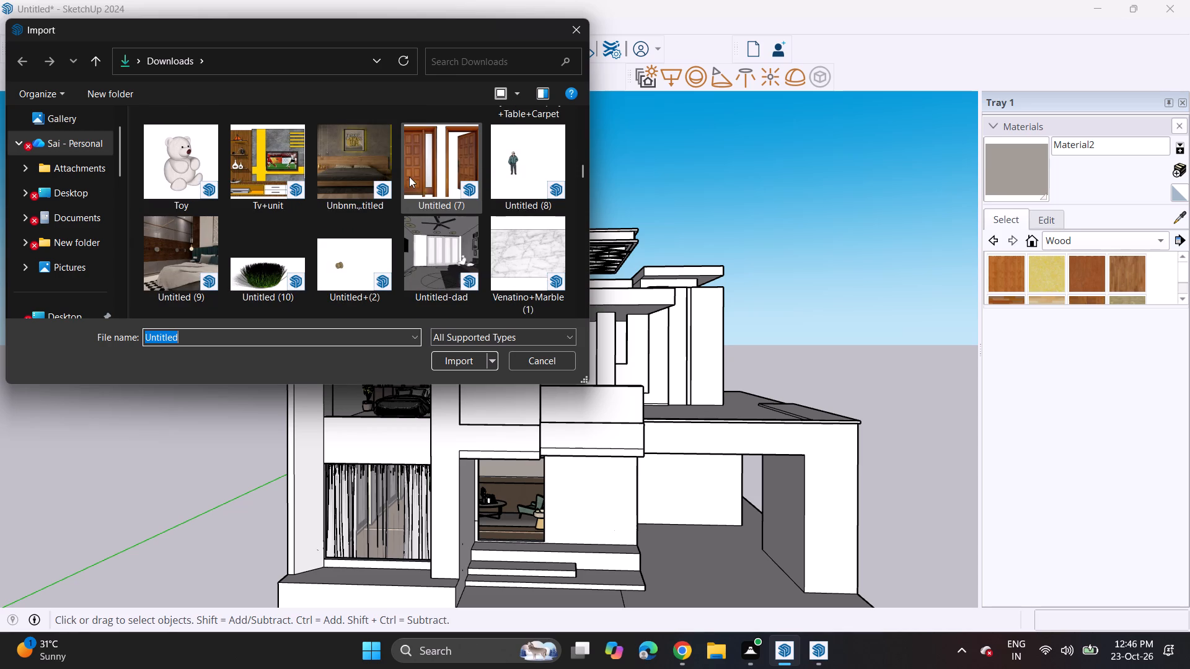
{"action": "scroll", "coordinate": [409, 177], "scroll_direction": "down", "scroll_amount": 1}
{"action": "scroll", "coordinate": [409, 177], "scroll_direction": "up", "scroll_amount": 1}
{"action": "left_click", "coordinate": [348, 127]}
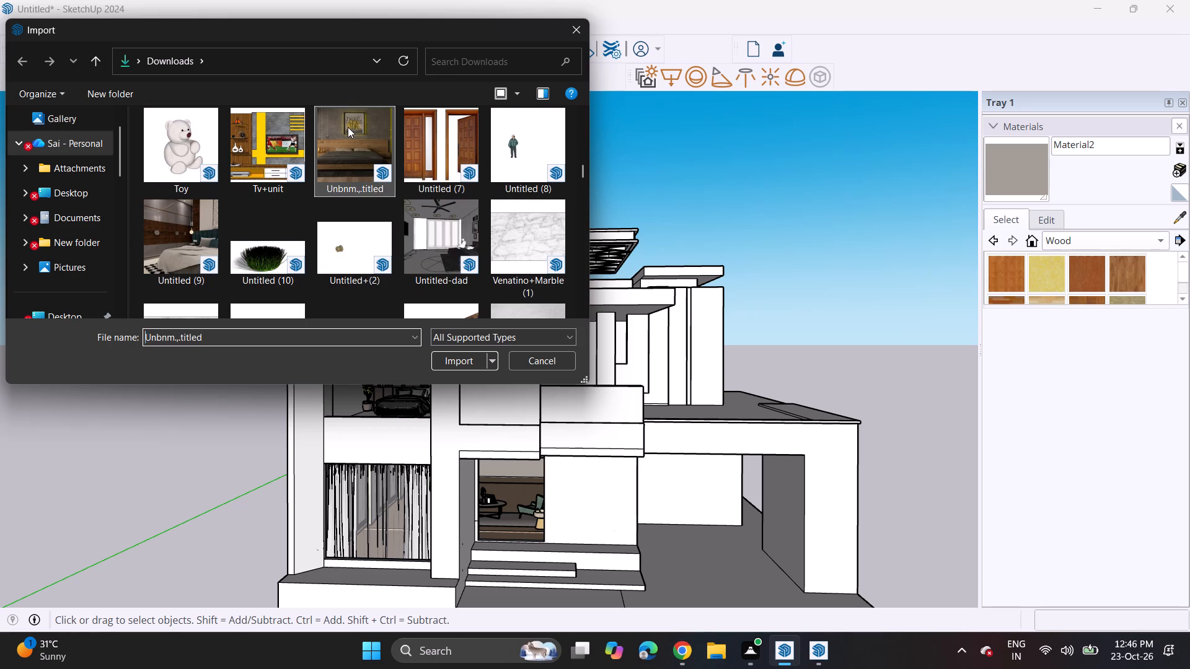
{"action": "left_click", "coordinate": [458, 361]}
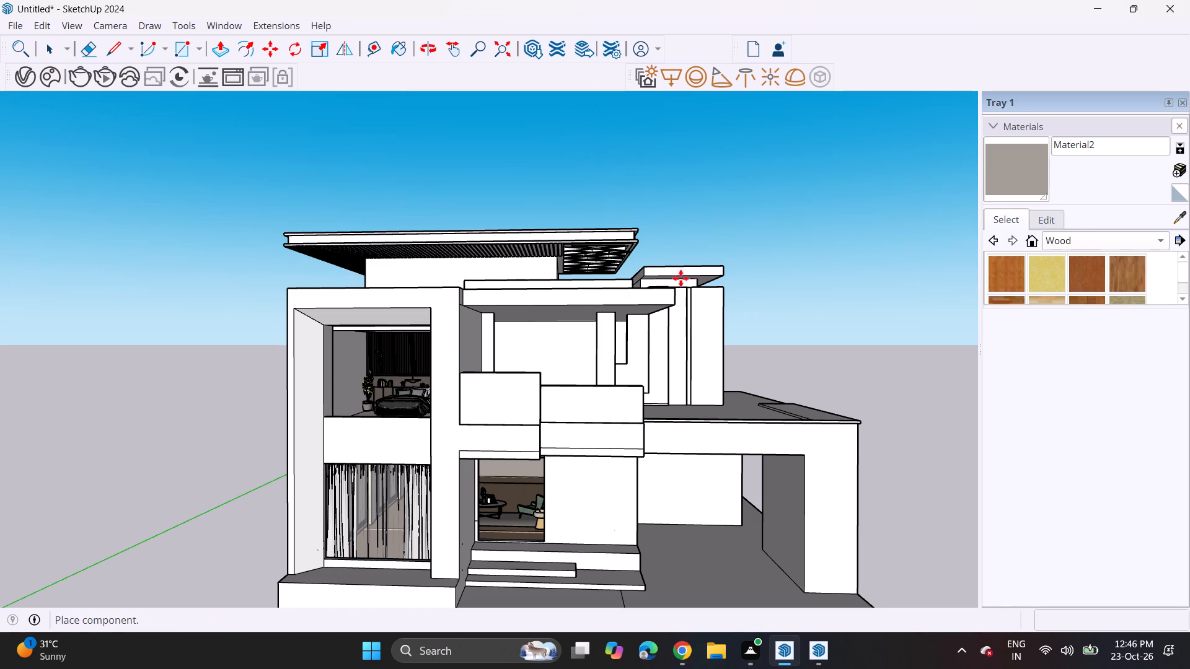
{"action": "scroll", "coordinate": [601, 282], "scroll_direction": "down", "scroll_amount": 7}
{"action": "scroll", "coordinate": [456, 330], "scroll_direction": "down", "scroll_amount": 6}
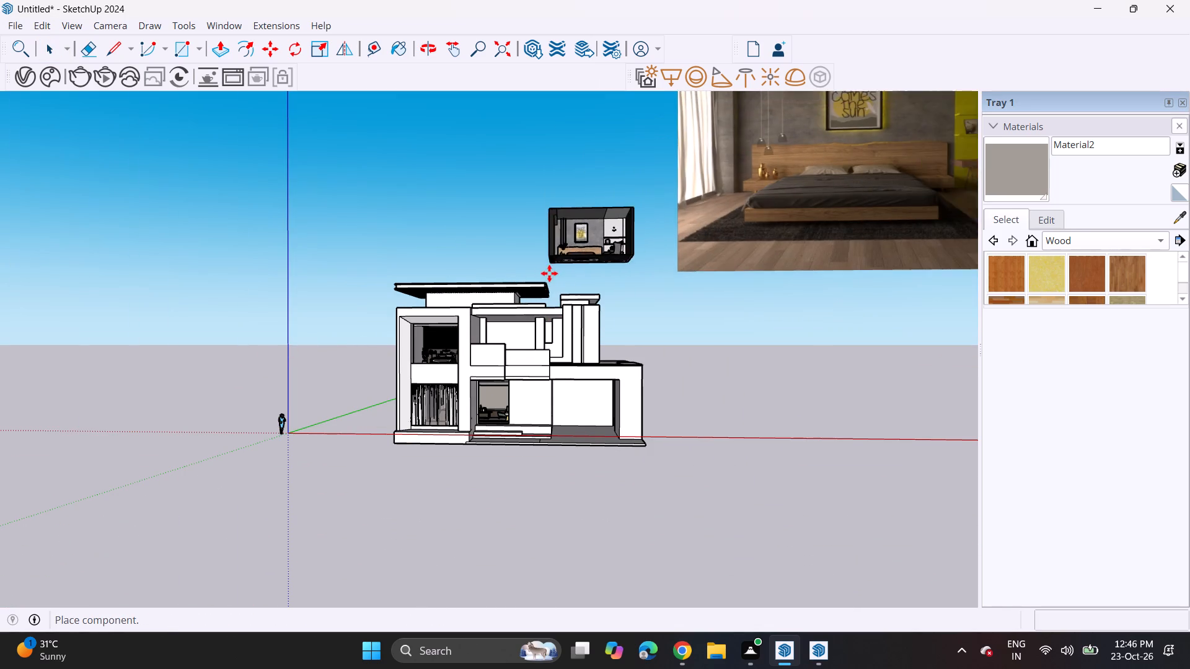
{"action": "left_click", "coordinate": [684, 313]}
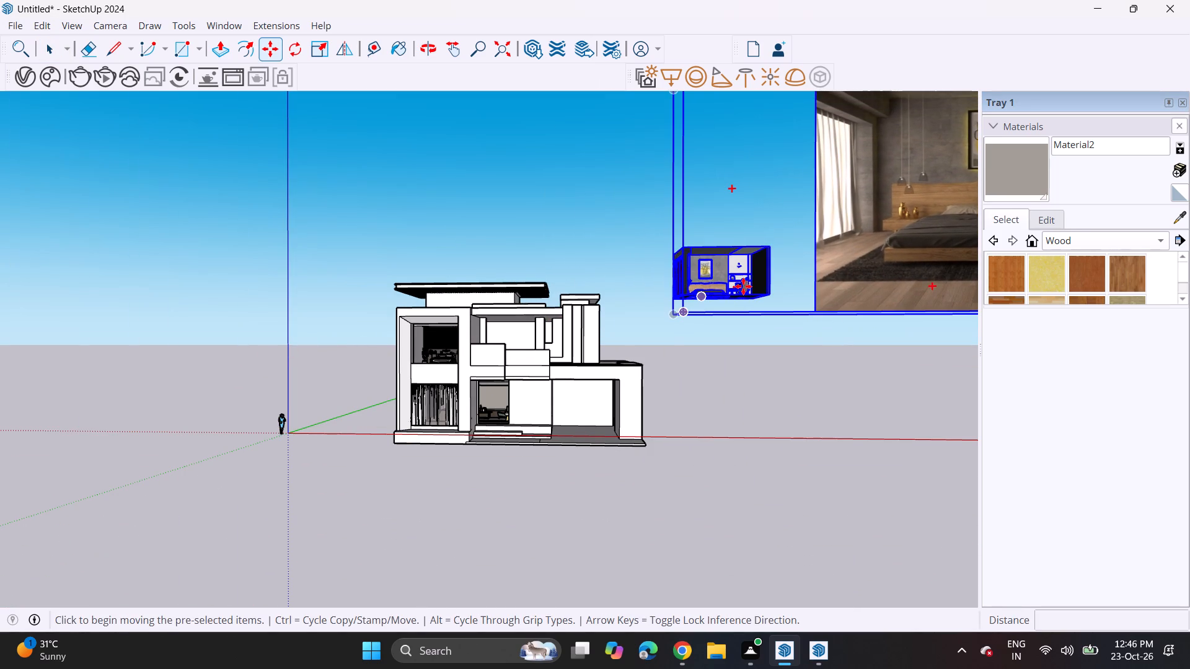
Delete the old bedroom group from the house's upper-floor room.
{"action": "middle_click_drag", "start_coordinate": [750, 266], "coordinate": [631, 252], "text": "shift"}
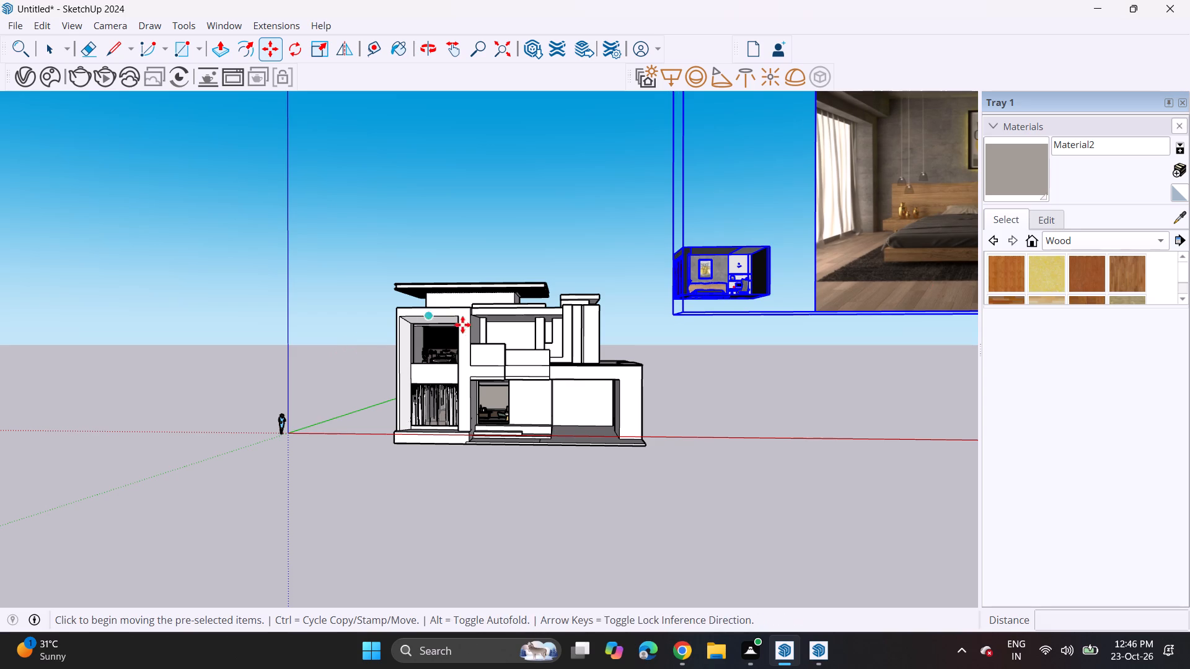
{"action": "key", "text": "space"}
{"action": "left_click", "coordinate": [444, 351]}
{"action": "key", "text": "Delete"}
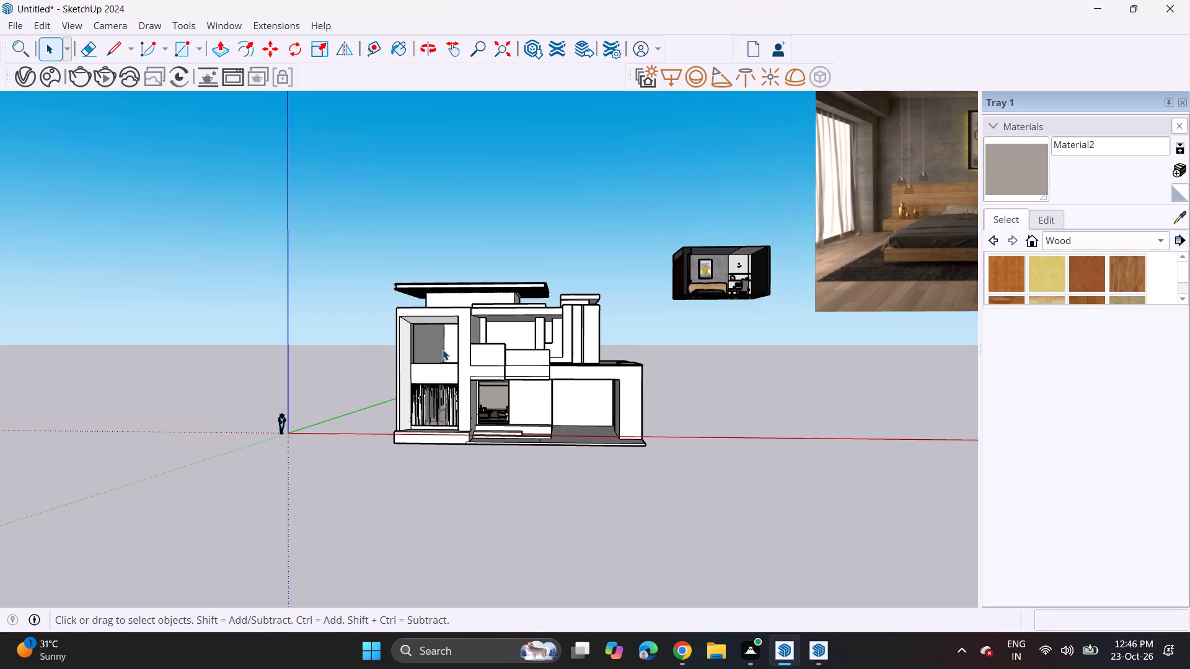
Examine the newly imported bedroom model's interior and furniture up close.
{"action": "scroll", "coordinate": [505, 306], "scroll_direction": "down", "scroll_amount": 4}
{"action": "scroll", "coordinate": [708, 232], "scroll_direction": "up", "scroll_amount": 9}
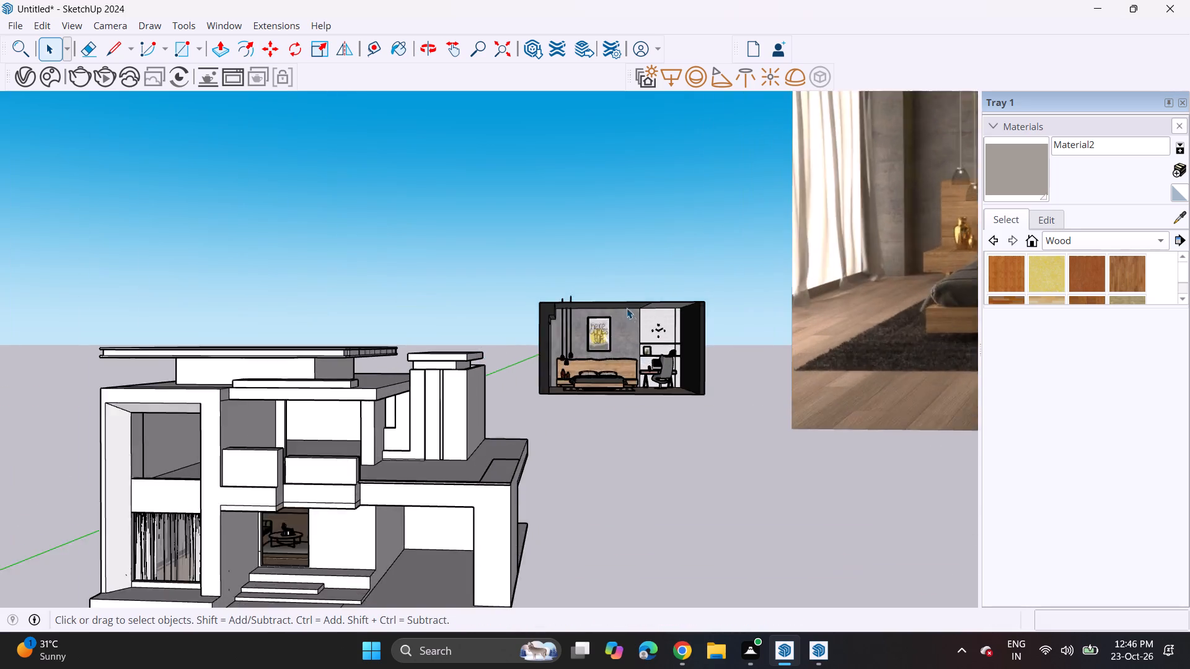
{"action": "scroll", "coordinate": [627, 308], "scroll_direction": "up", "scroll_amount": 11}
{"action": "scroll", "coordinate": [630, 317], "scroll_direction": "down", "scroll_amount": 10}
{"action": "scroll", "coordinate": [629, 317], "scroll_direction": "up", "scroll_amount": 1}
{"action": "scroll", "coordinate": [629, 317], "scroll_direction": "down", "scroll_amount": 3}
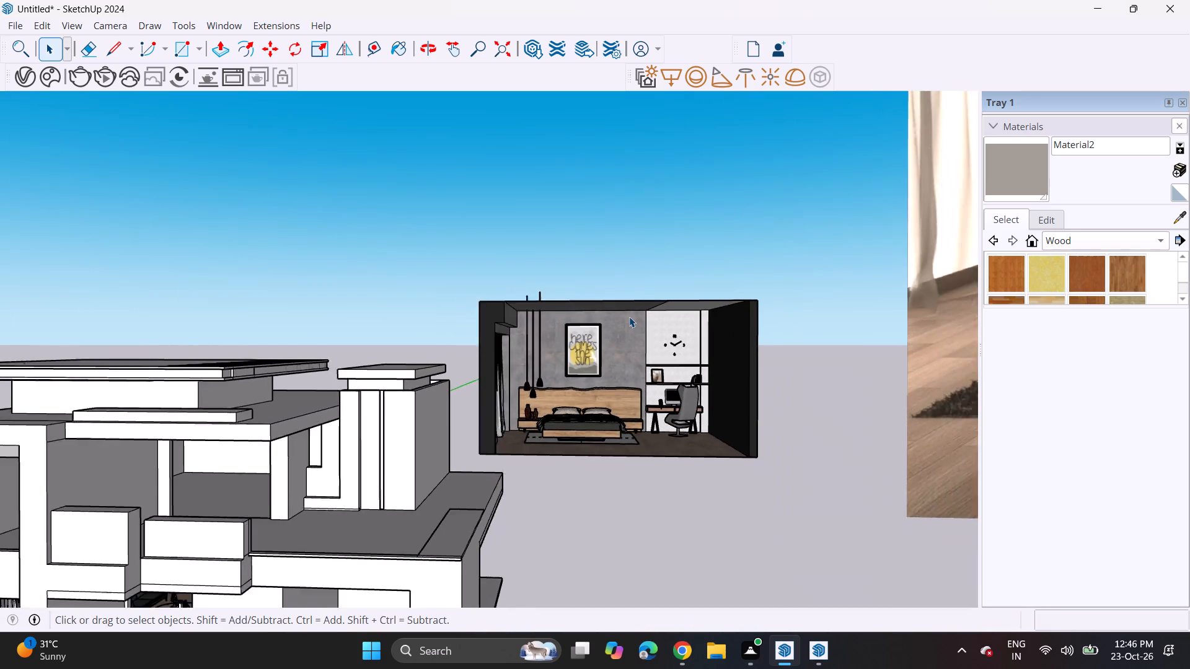
Explode the imported bedroom component to separate the bedroom model from the large bedroom picture.
{"action": "scroll", "coordinate": [629, 317], "scroll_direction": "down", "scroll_amount": 15}
{"action": "left_click", "coordinate": [757, 271]}
{"action": "right_click", "coordinate": [756, 276]}
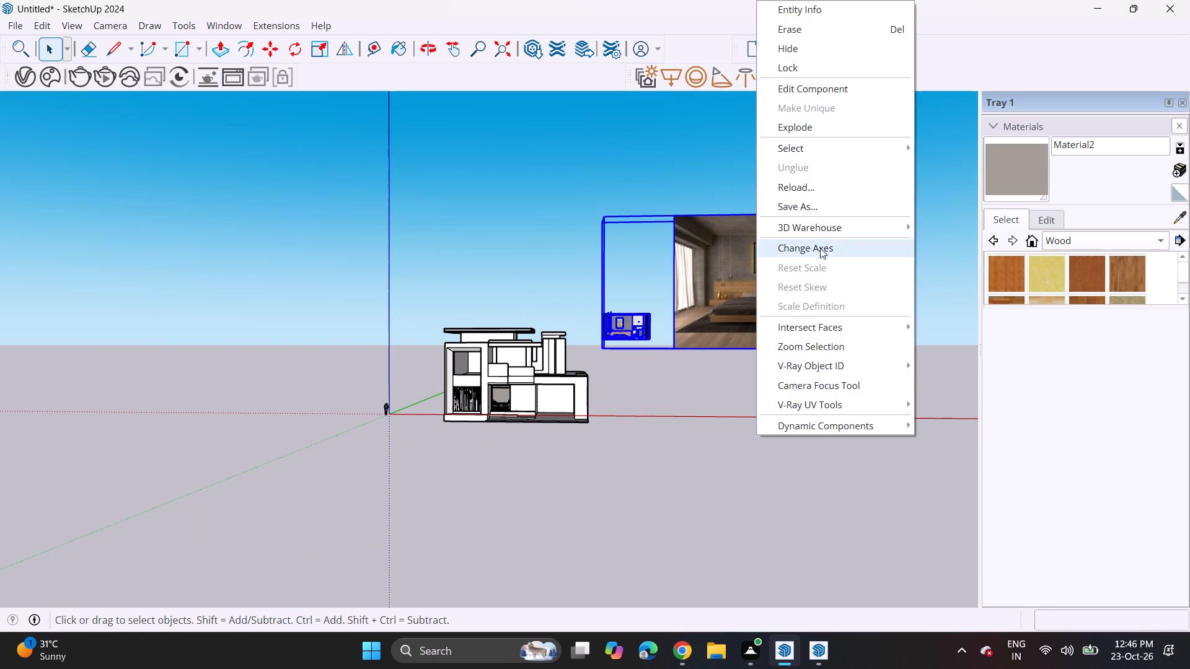
{"action": "left_click", "coordinate": [816, 136]}
{"action": "left_click", "coordinate": [726, 282]}
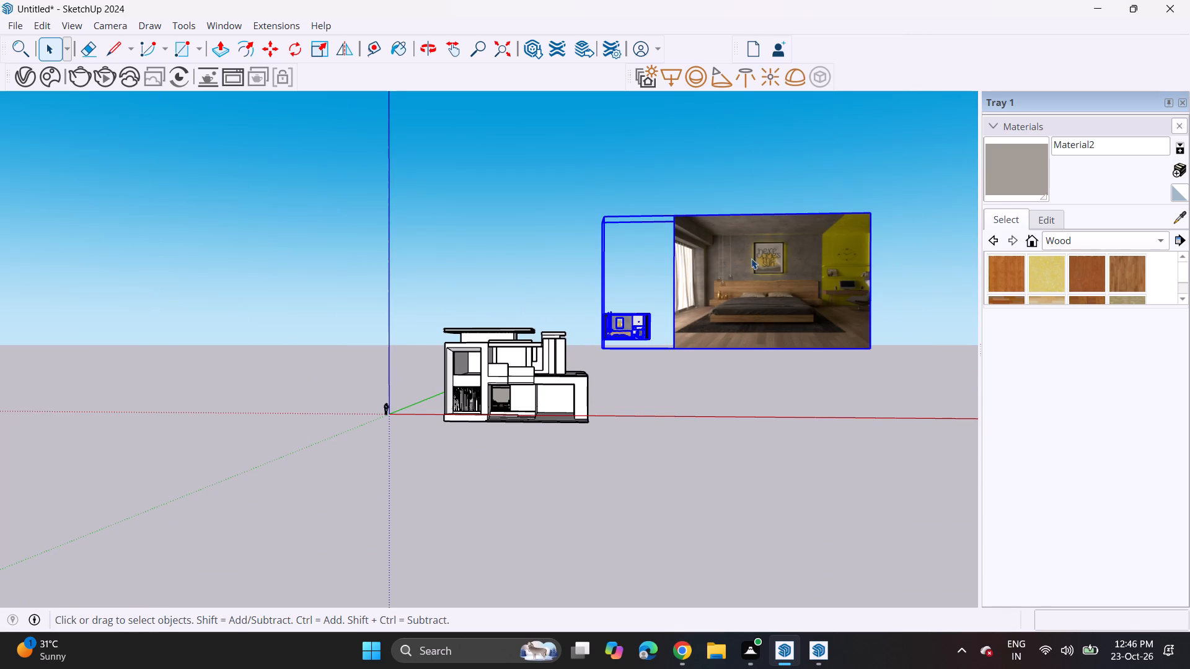
{"action": "right_click", "coordinate": [755, 251]}
{"action": "left_click", "coordinate": [793, 352]}
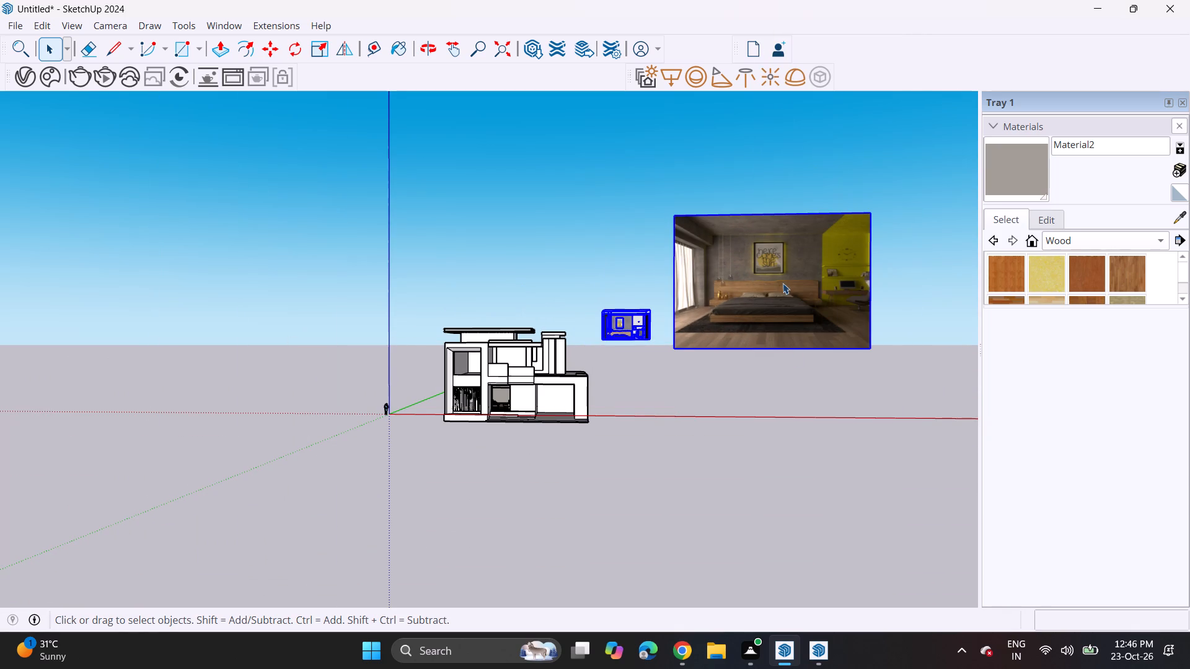
Move the large bedroom picture about 97' 5" so it sits closer to the house.
{"action": "left_click", "coordinate": [782, 280]}
{"action": "key", "text": "m"}
{"action": "left_click", "coordinate": [870, 215]}
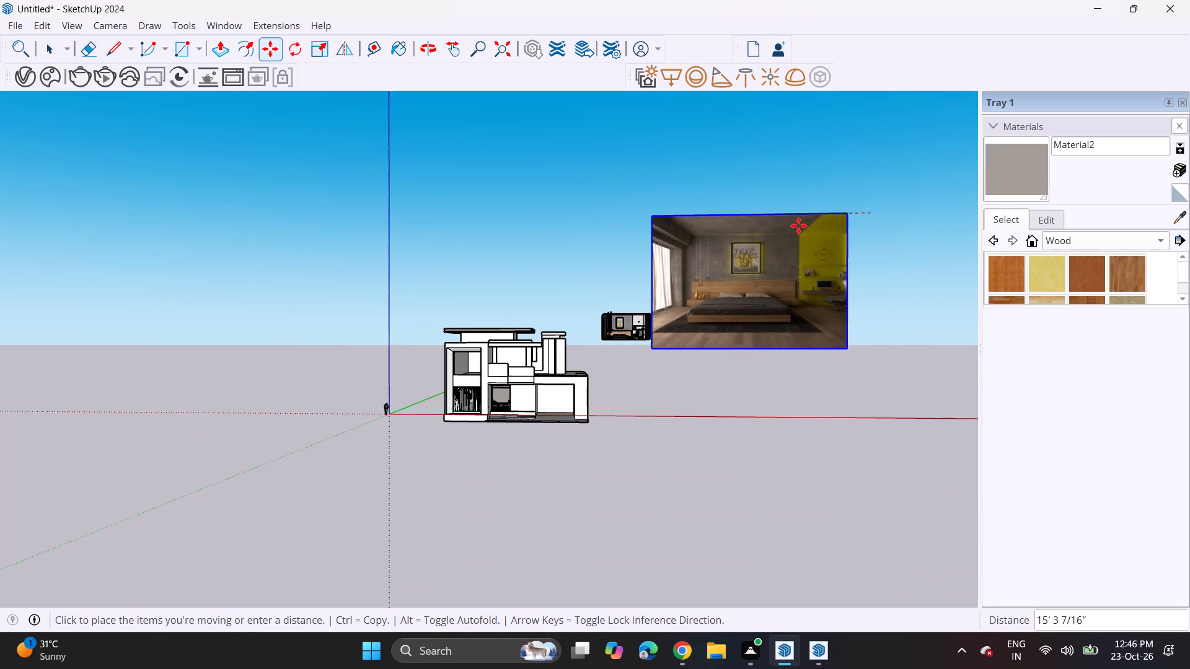
{"action": "middle_click_drag", "start_coordinate": [578, 262], "coordinate": [867, 286]}
{"action": "scroll", "coordinate": [626, 323], "scroll_direction": "up", "scroll_amount": 6}
{"action": "scroll", "coordinate": [519, 323], "scroll_direction": "up", "scroll_amount": 5}
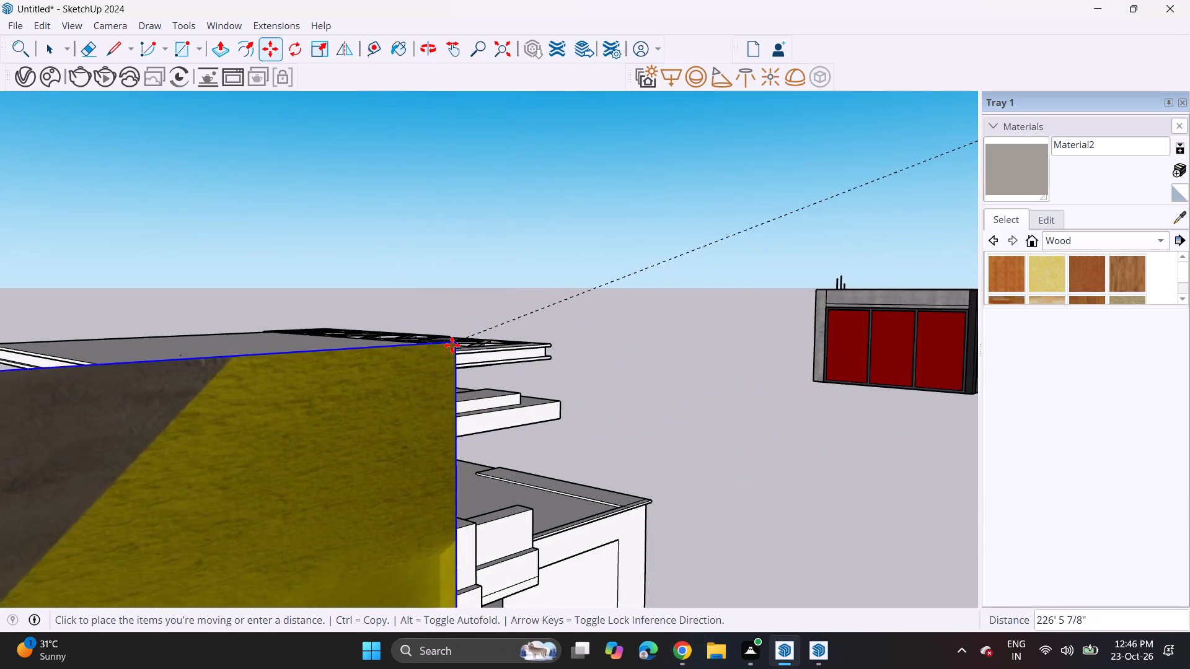
{"action": "scroll", "coordinate": [438, 351], "scroll_direction": "down", "scroll_amount": 13}
{"action": "left_click", "coordinate": [674, 229]}
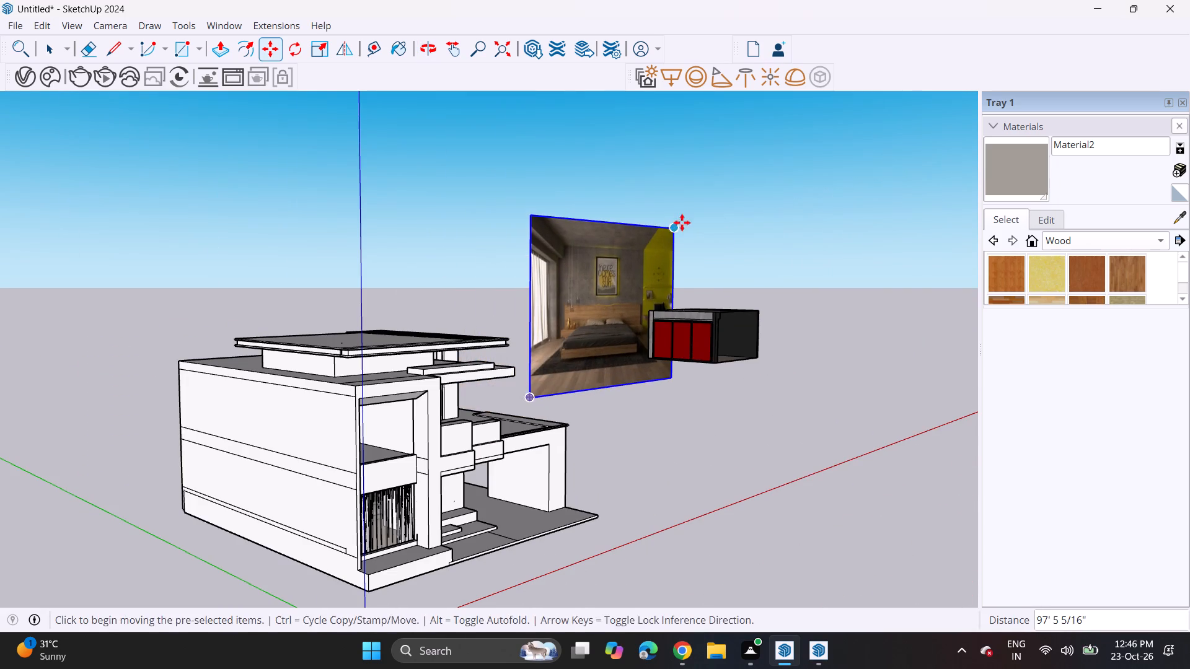
Scale the bedroom picture down uniformly from its upper corner to roughly the size of an upper-floor room opening.
{"action": "middle_click_drag", "start_coordinate": [685, 212], "coordinate": [530, 224]}
{"action": "left_click", "coordinate": [320, 44]}
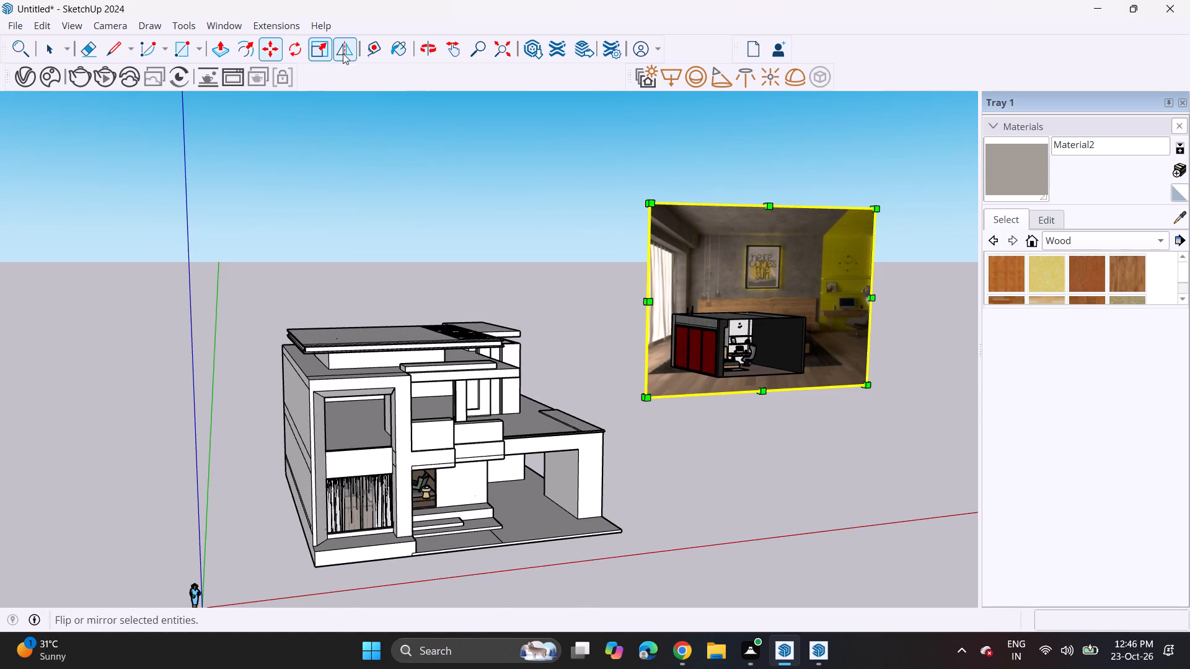
{"action": "left_click", "coordinate": [877, 208]}
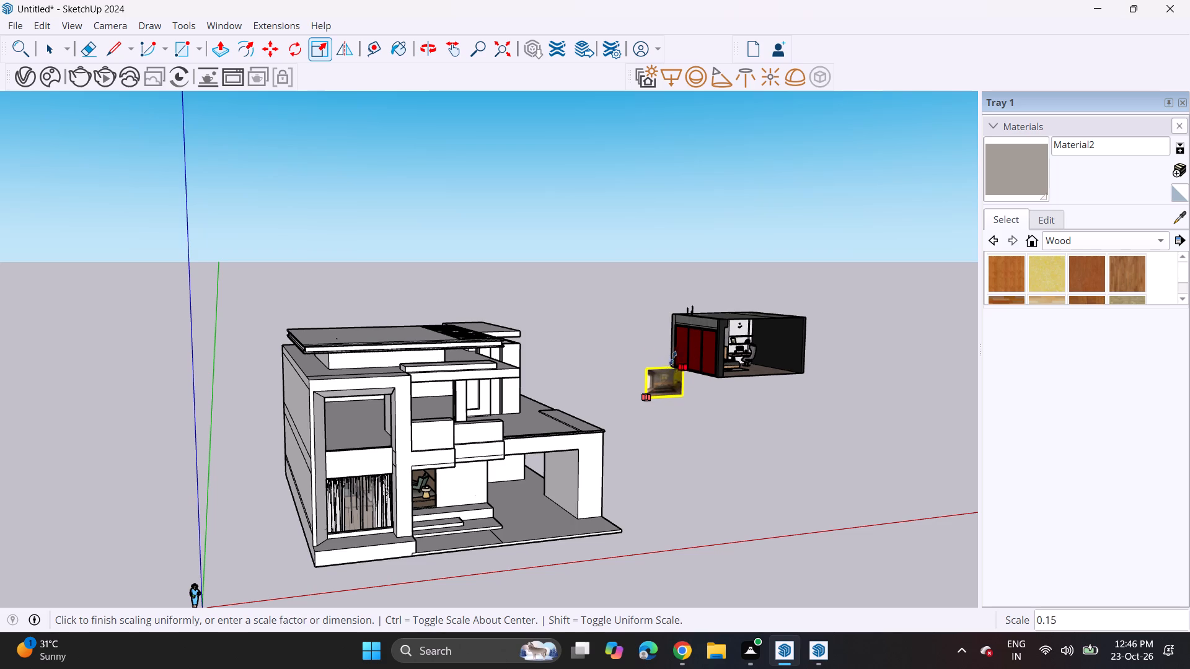
{"action": "left_click", "coordinate": [675, 354]}
Move the reduced bedroom picture about 119' 7" into the house's empty upper-floor room, behind the front opening.
{"action": "left_click", "coordinate": [263, 51]}
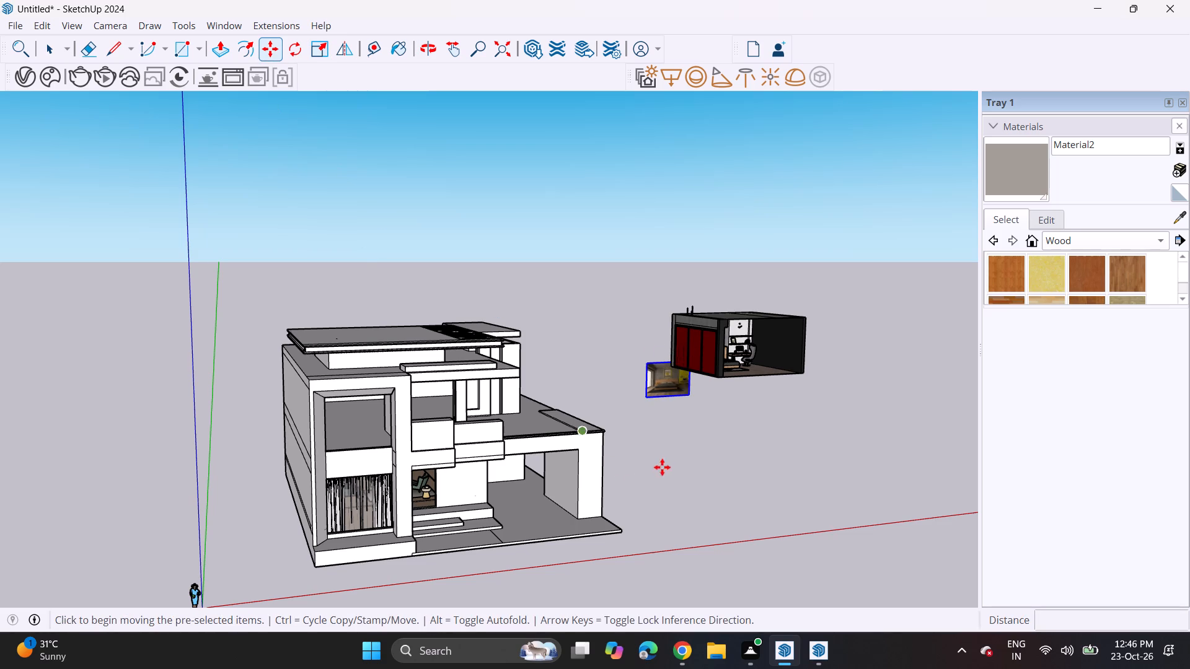
{"action": "left_click", "coordinate": [676, 387]}
{"action": "scroll", "coordinate": [366, 400], "scroll_direction": "up", "scroll_amount": 5}
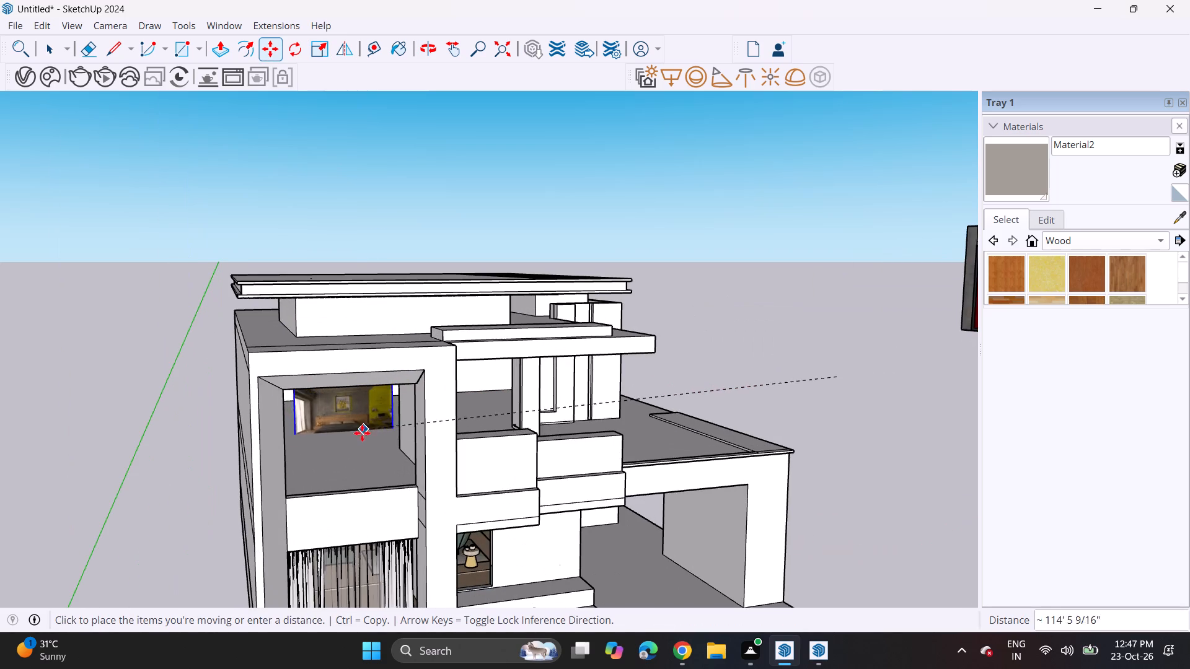
{"action": "middle_click_drag", "start_coordinate": [342, 432], "coordinate": [342, 422]}
{"action": "scroll", "coordinate": [356, 438], "scroll_direction": "up", "scroll_amount": 6}
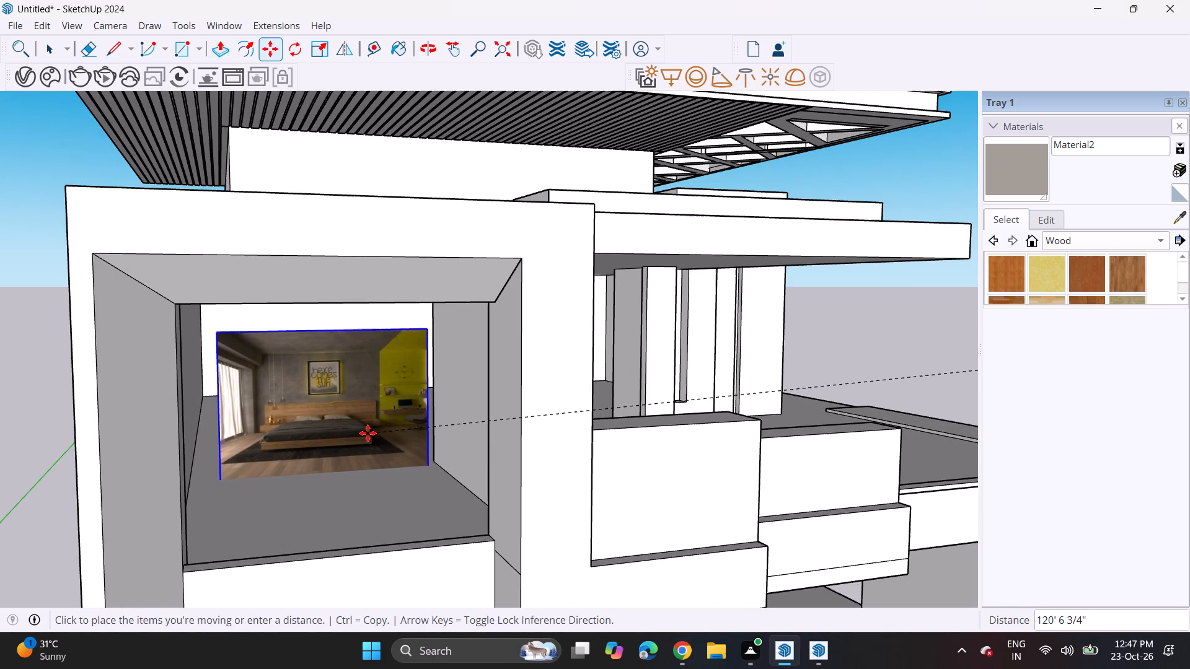
{"action": "left_click", "coordinate": [373, 431]}
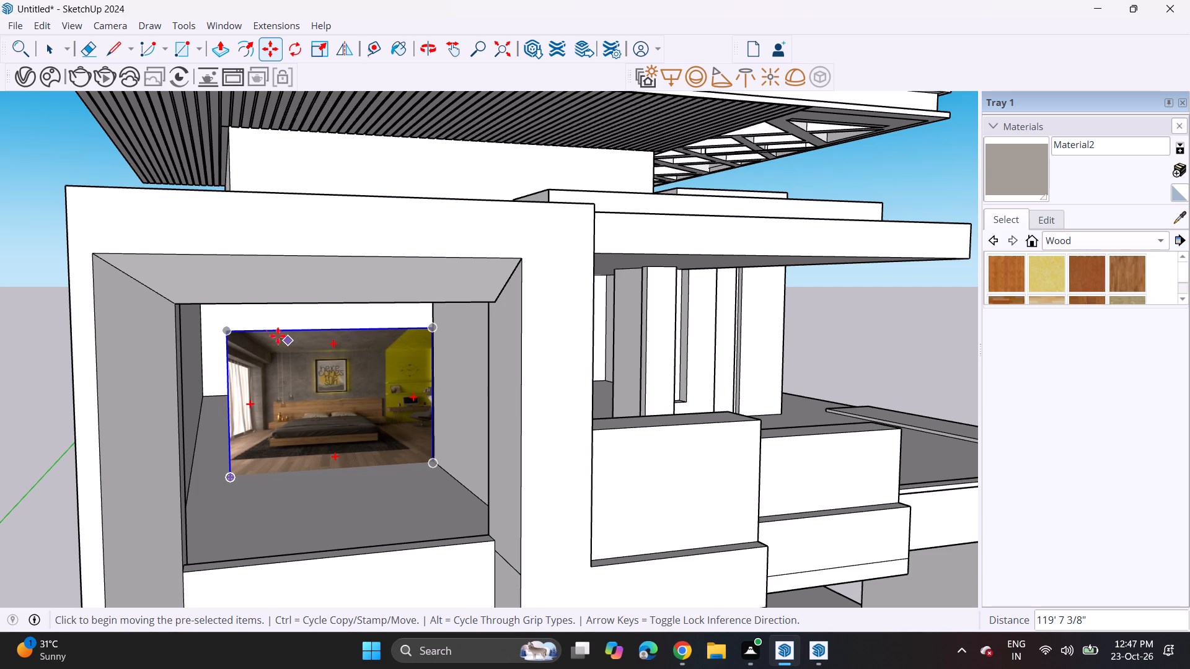
Scale the bedroom picture uniformly by 1.17 and in height by about 1.24 to fill the upper-floor room's back wall.
{"action": "left_click", "coordinate": [320, 52]}
{"action": "middle_click_drag", "start_coordinate": [351, 256], "coordinate": [294, 222]}
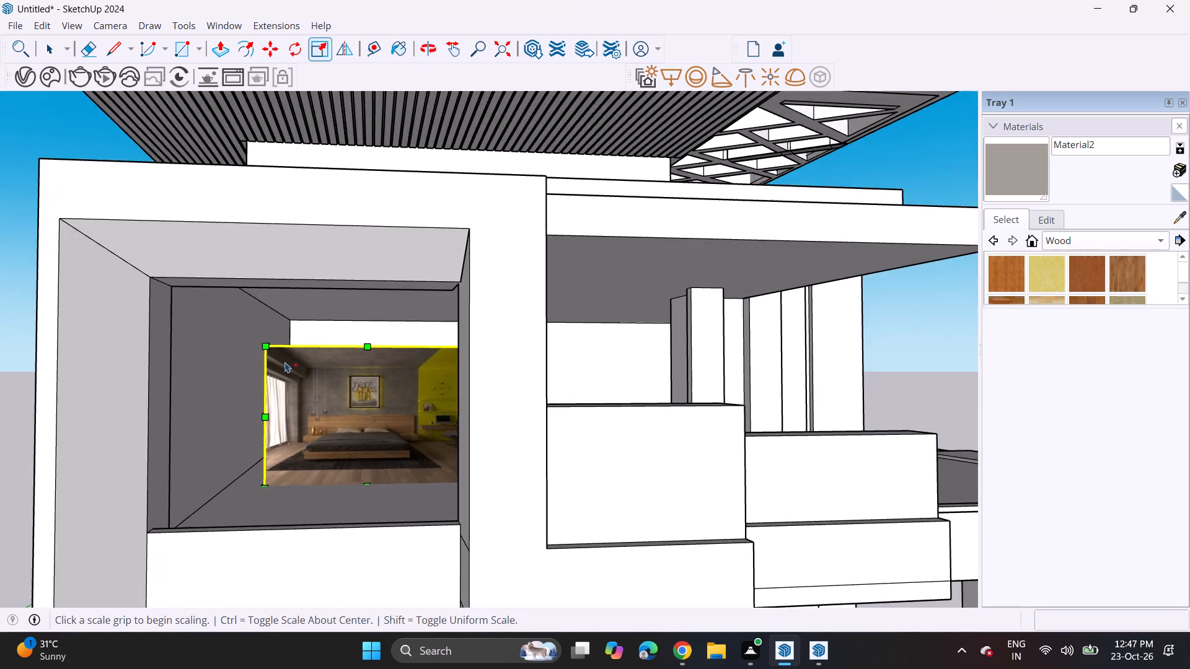
{"action": "scroll", "coordinate": [284, 362], "scroll_direction": "up", "scroll_amount": 5}
{"action": "left_click", "coordinate": [258, 331]}
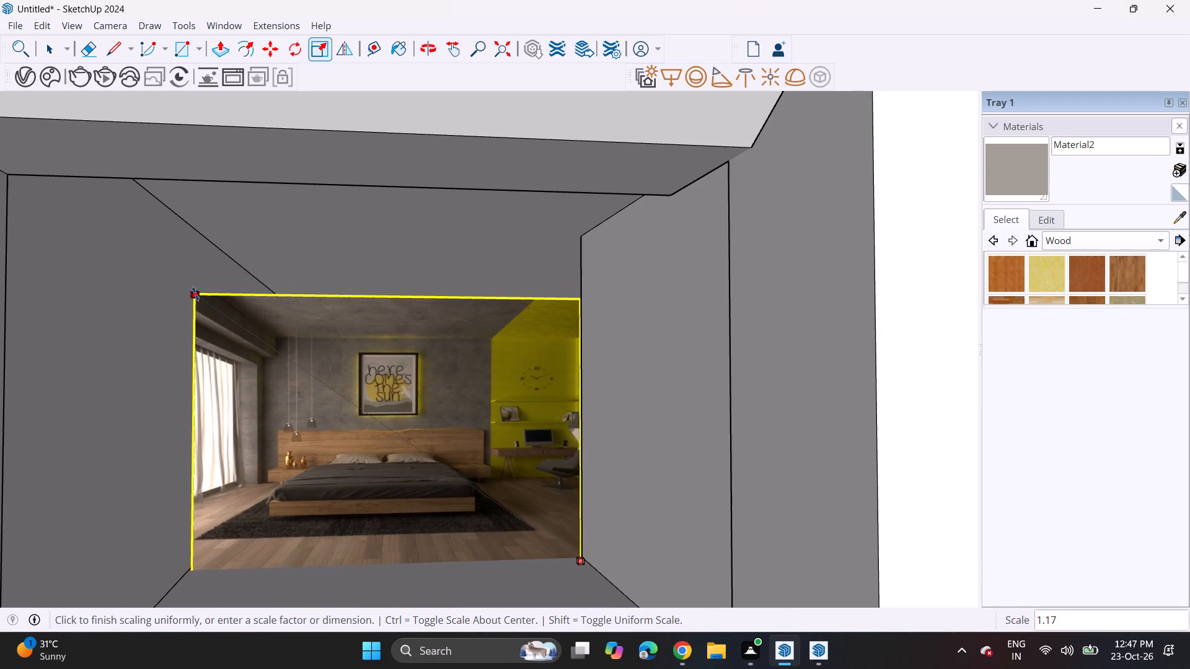
{"action": "left_click", "coordinate": [192, 295]}
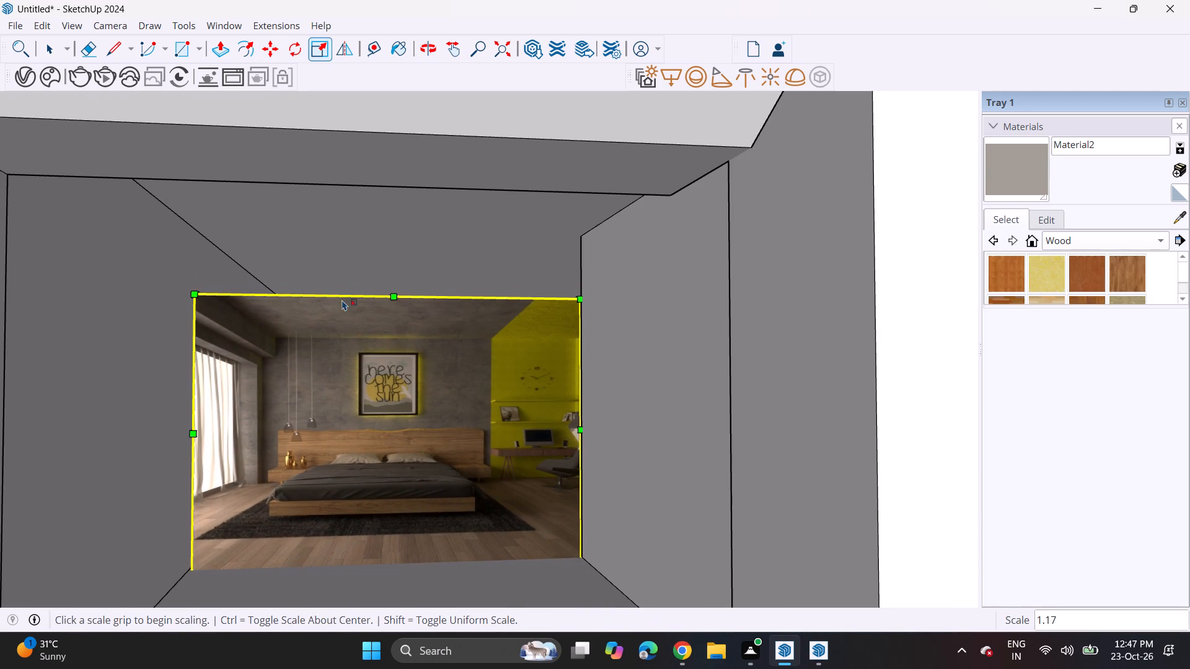
{"action": "left_click", "coordinate": [395, 294]}
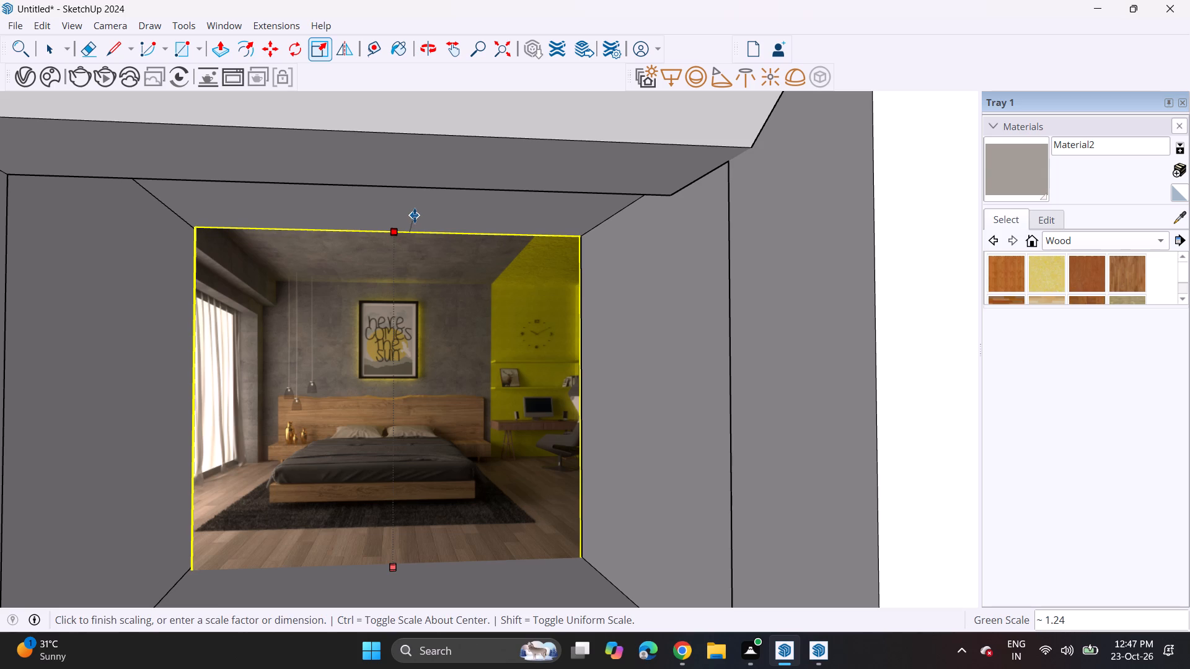
{"action": "left_click", "coordinate": [415, 216]}
{"action": "scroll", "coordinate": [419, 352], "scroll_direction": "down", "scroll_amount": 11}
{"action": "key", "text": "space"}
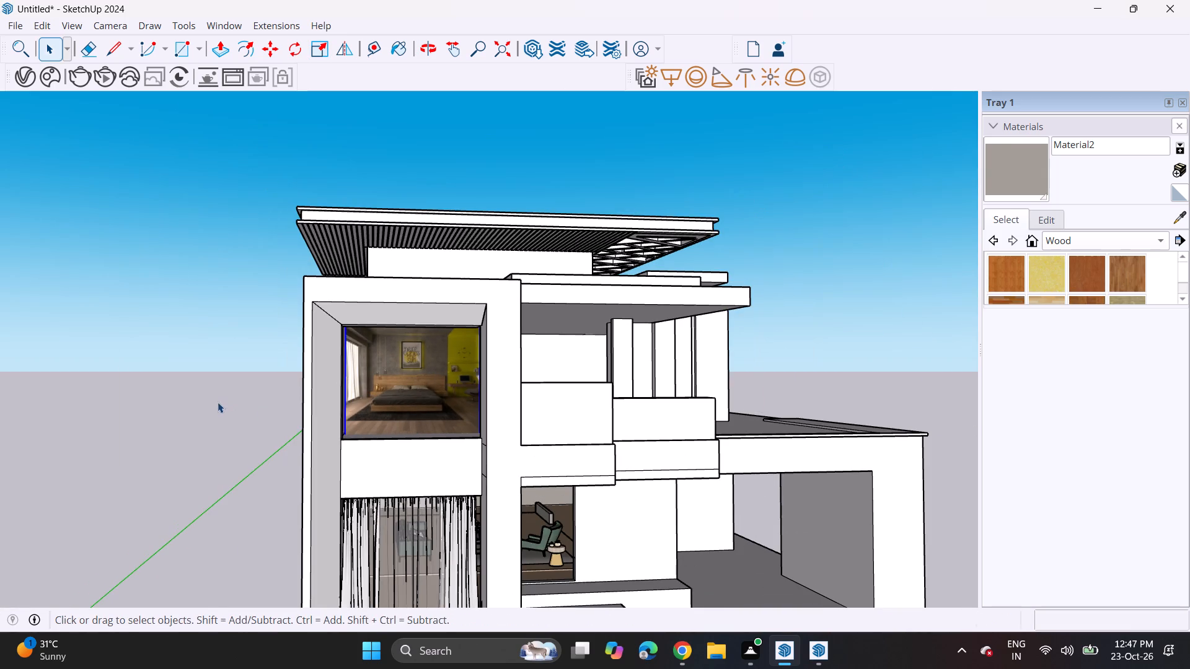
{"action": "left_click", "coordinate": [218, 402]}
Examine the placed bedroom picture through the upper-floor opening from several angles, both from outside and up close.
{"action": "middle_click_drag", "start_coordinate": [345, 410], "coordinate": [327, 427]}
{"action": "scroll", "coordinate": [330, 409], "scroll_direction": "down", "scroll_amount": 4}
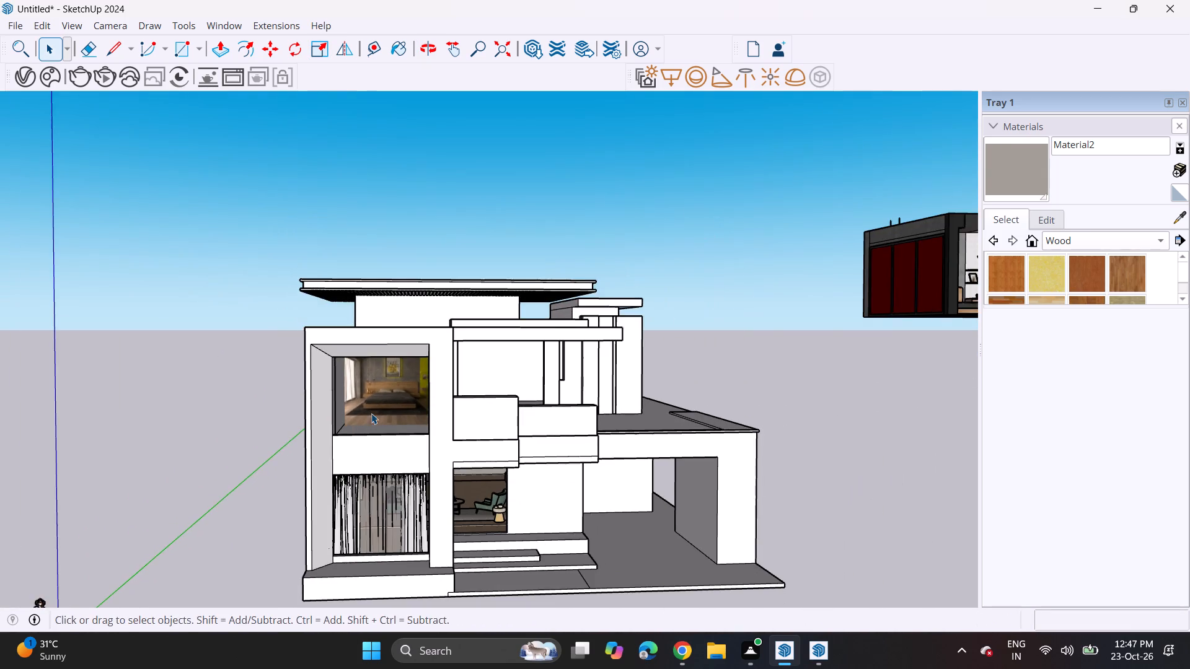
{"action": "middle_click_drag", "start_coordinate": [372, 413], "coordinate": [377, 400]}
{"action": "scroll", "coordinate": [377, 392], "scroll_direction": "down", "scroll_amount": 4}
{"action": "middle_click_drag", "start_coordinate": [443, 412], "coordinate": [376, 424]}
{"action": "middle_click_drag", "start_coordinate": [352, 424], "coordinate": [374, 423]}
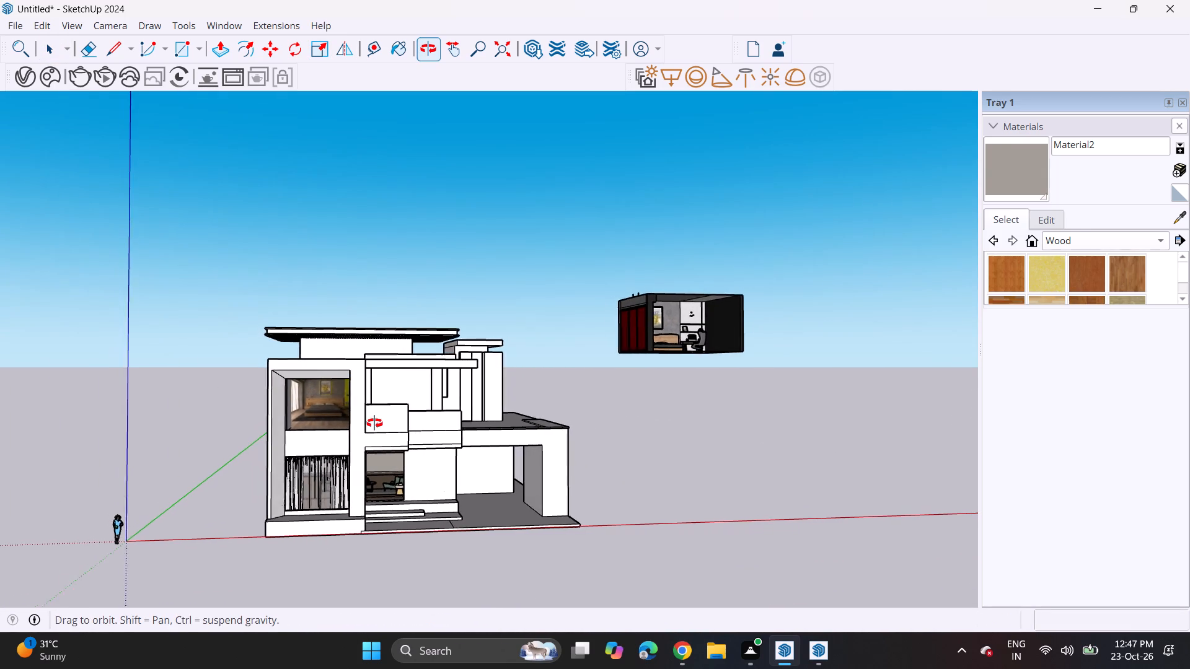
{"action": "middle_click_drag", "start_coordinate": [374, 423], "coordinate": [376, 423]}
{"action": "scroll", "coordinate": [350, 484], "scroll_direction": "up", "scroll_amount": 4}
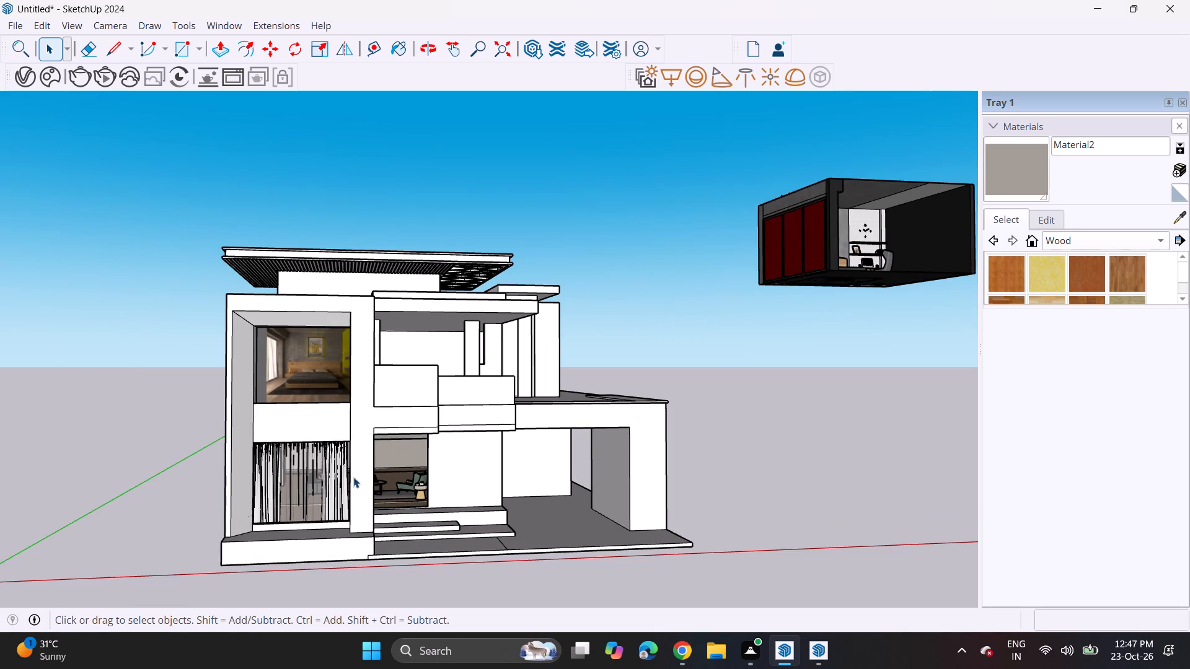
{"action": "scroll", "coordinate": [339, 375], "scroll_direction": "up", "scroll_amount": 4}
{"action": "scroll", "coordinate": [320, 379], "scroll_direction": "down", "scroll_amount": 4}
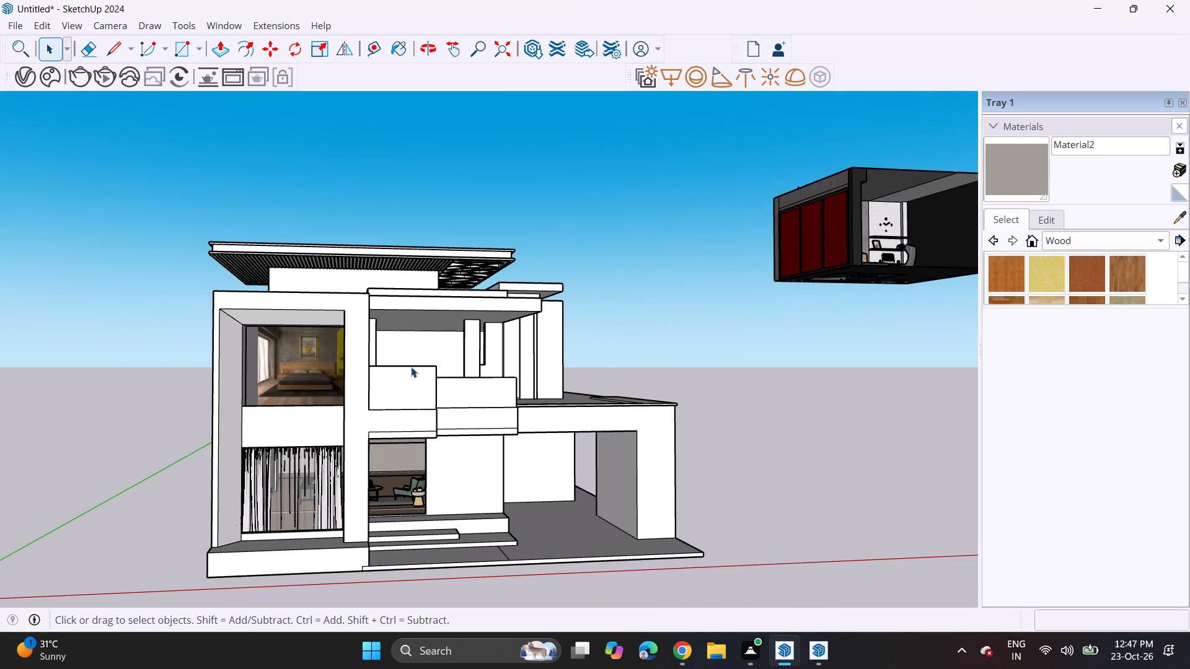
{"action": "middle_click_drag", "start_coordinate": [410, 367], "coordinate": [354, 352]}
{"action": "scroll", "coordinate": [291, 362], "scroll_direction": "up", "scroll_amount": 4}
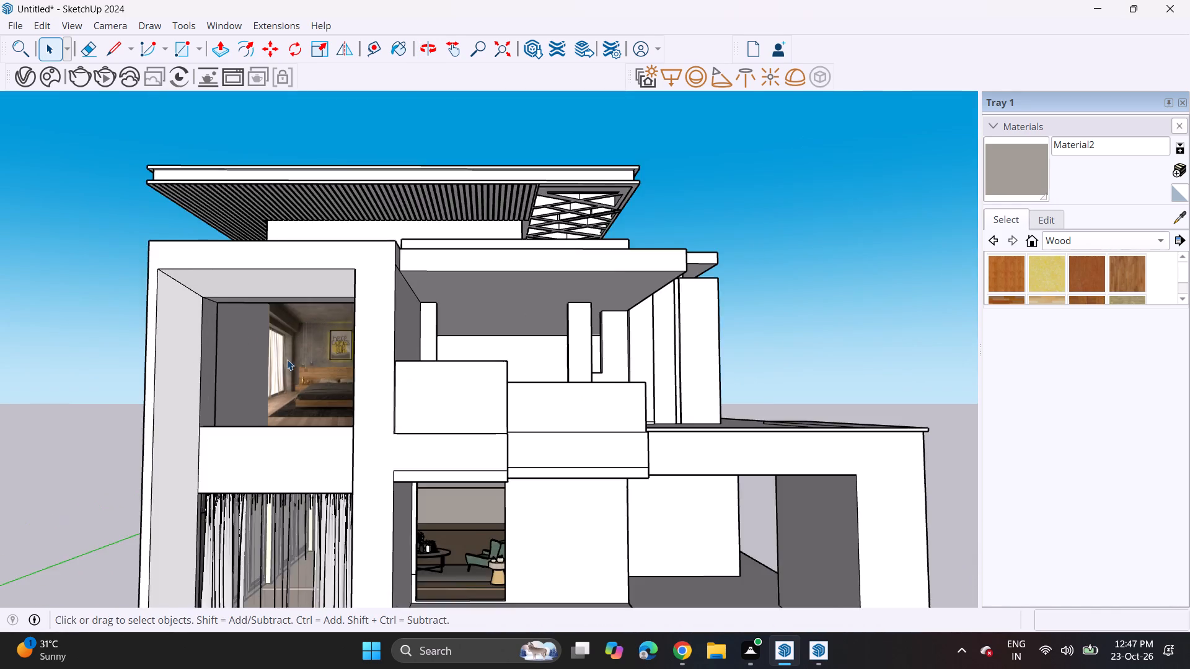
{"action": "scroll", "coordinate": [287, 359], "scroll_direction": "up", "scroll_amount": 7}
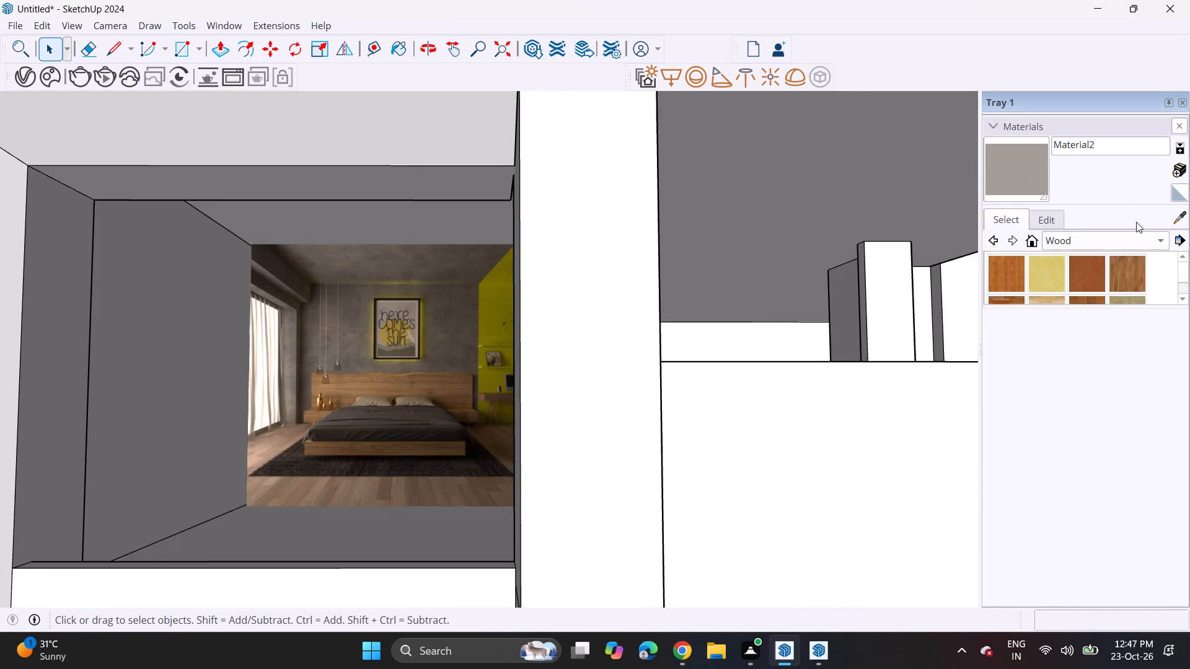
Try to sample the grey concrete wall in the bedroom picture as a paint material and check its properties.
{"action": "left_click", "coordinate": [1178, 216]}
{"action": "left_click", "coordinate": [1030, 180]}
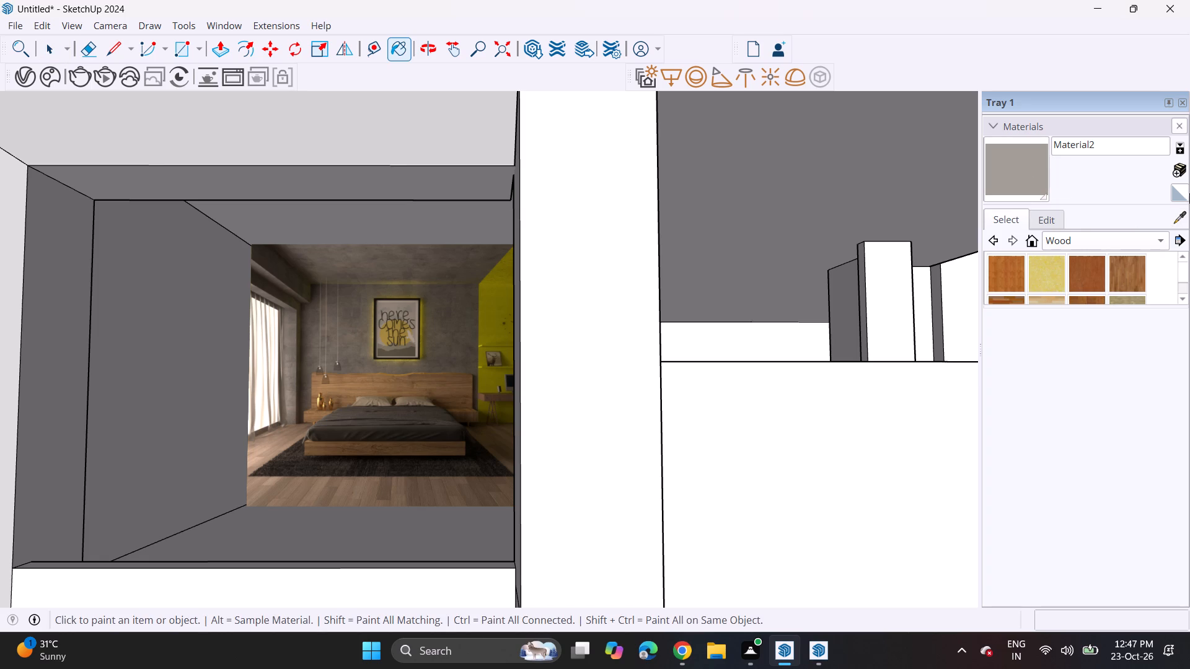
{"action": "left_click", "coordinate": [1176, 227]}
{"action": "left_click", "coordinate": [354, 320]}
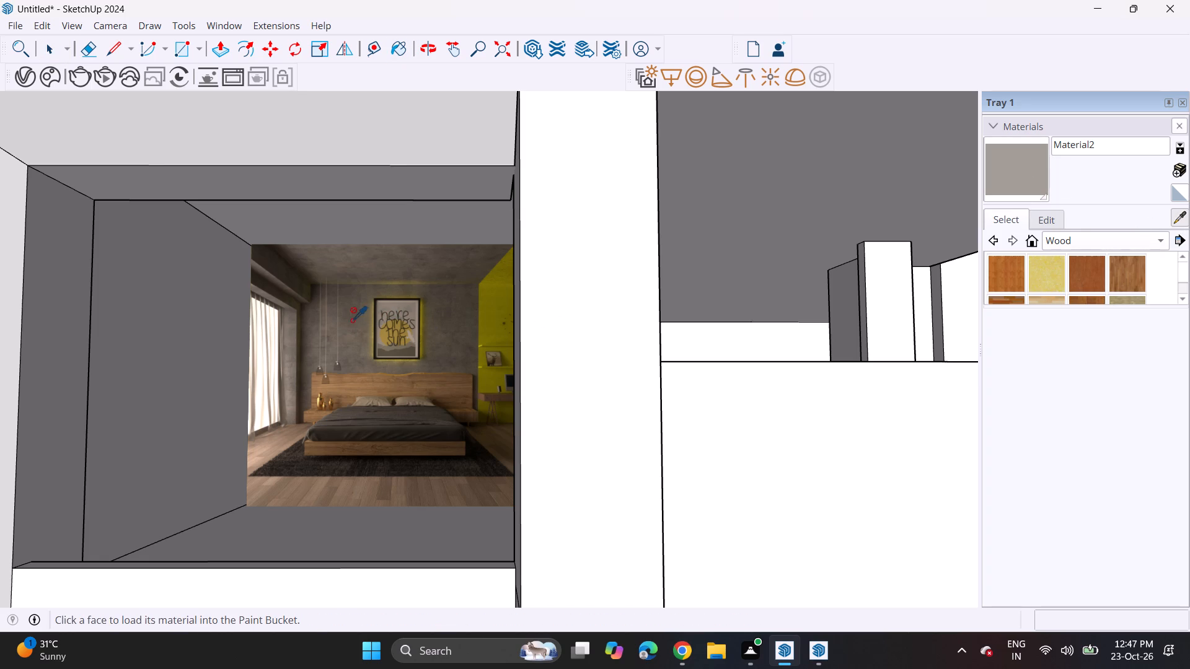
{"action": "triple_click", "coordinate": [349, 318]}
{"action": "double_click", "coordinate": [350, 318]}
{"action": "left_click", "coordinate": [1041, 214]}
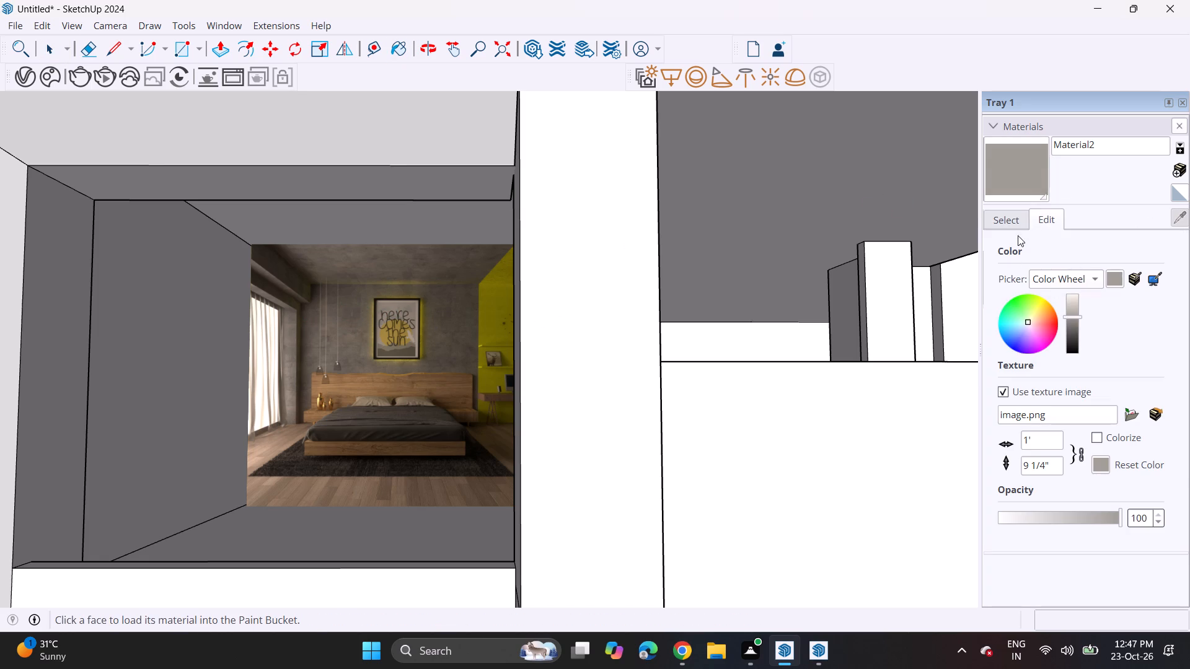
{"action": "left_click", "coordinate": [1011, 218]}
Paint the upper-floor room's side wall, ceiling and floor with the grey Color M03 from the Colors collection.
{"action": "left_click", "coordinate": [1091, 234]}
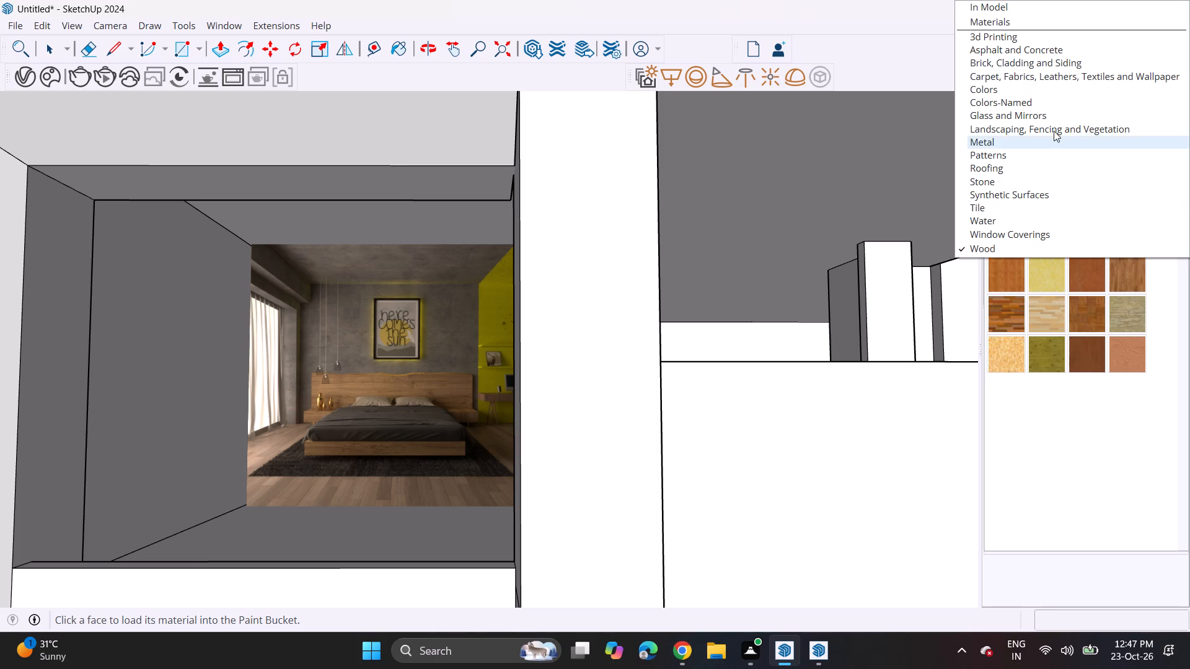
{"action": "left_click", "coordinate": [1037, 90]}
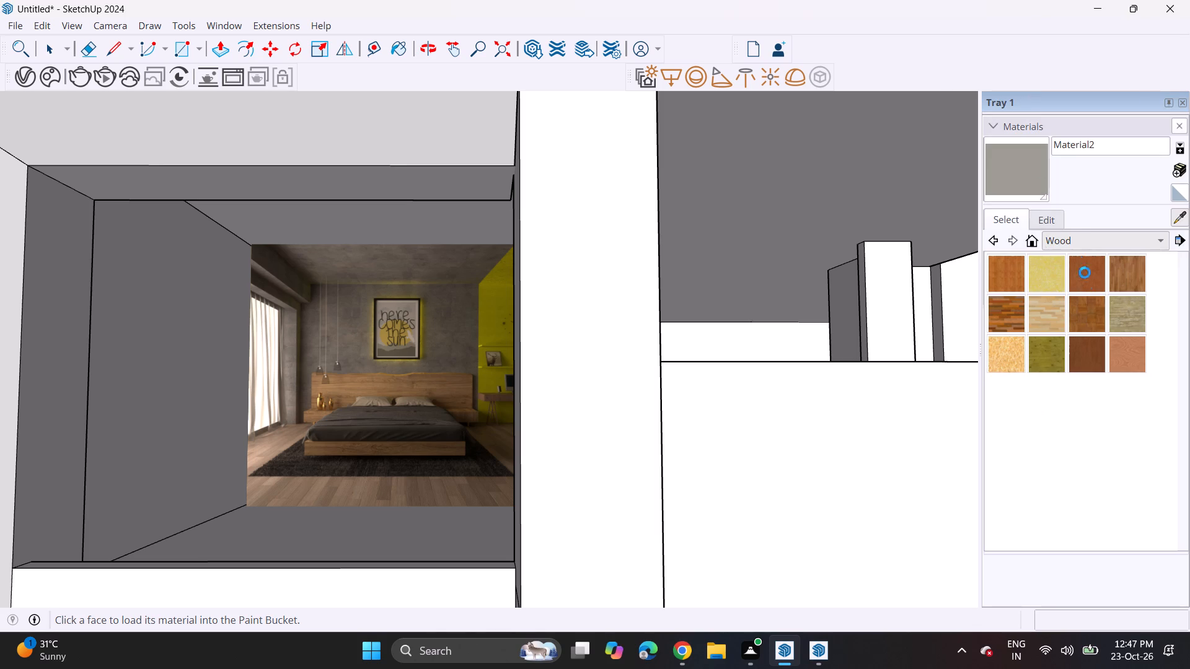
{"action": "scroll", "coordinate": [1078, 332], "scroll_direction": "down", "scroll_amount": 20}
{"action": "scroll", "coordinate": [1078, 332], "scroll_direction": "down", "scroll_amount": 1}
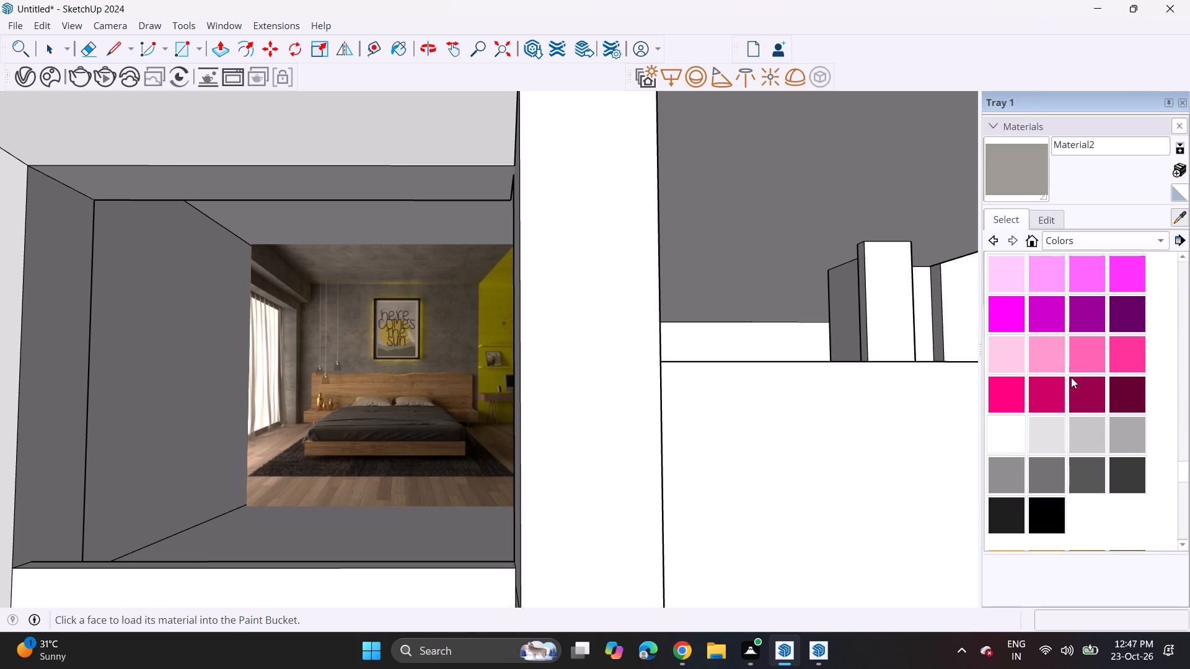
{"action": "left_click", "coordinate": [1120, 437]}
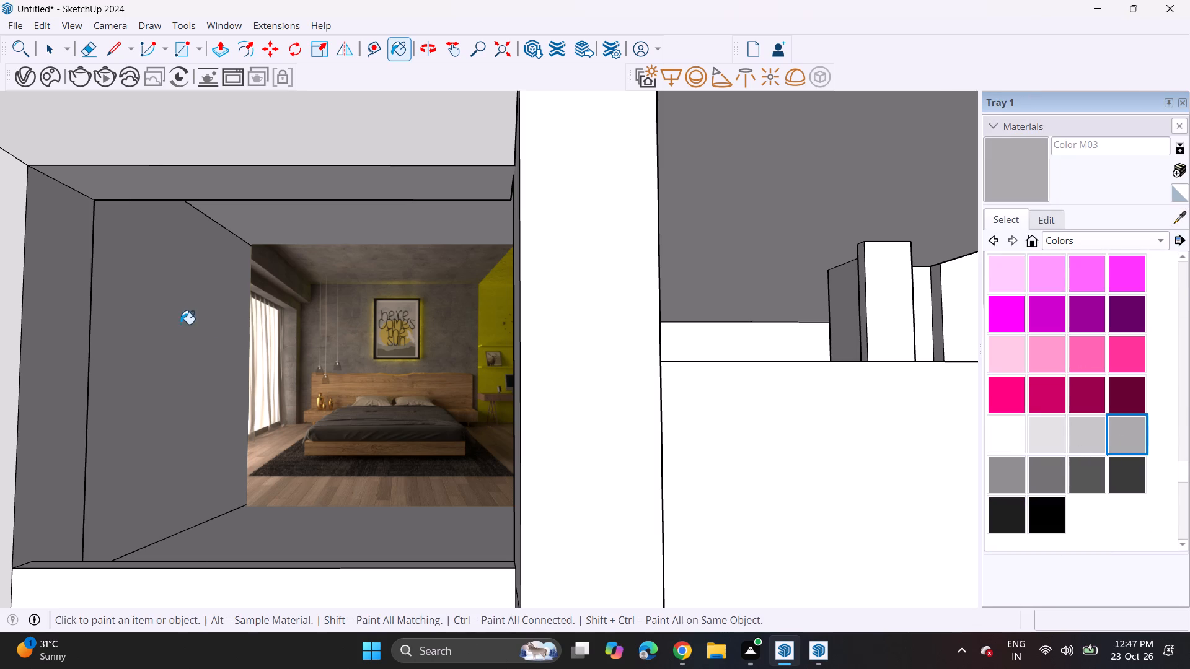
{"action": "left_click", "coordinate": [180, 324]}
{"action": "left_click", "coordinate": [236, 225]}
{"action": "left_click", "coordinate": [275, 523]}
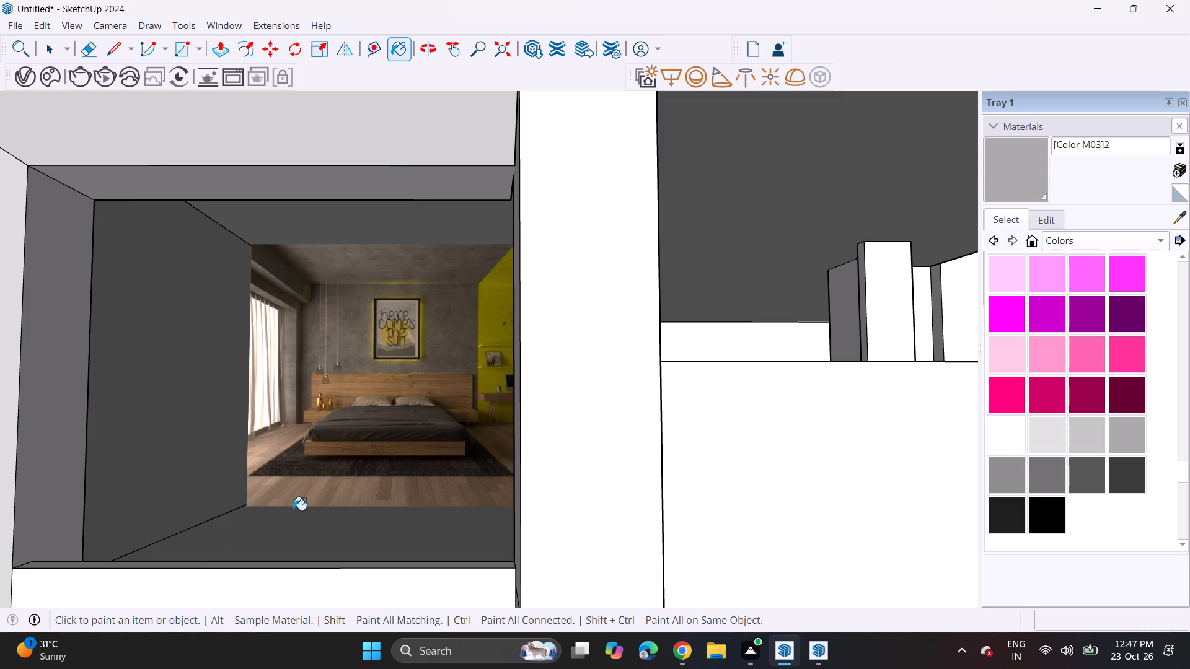
Paint the upper-floor room's floor with Wood Floor Dark from the Wood collection.
{"action": "scroll", "coordinate": [405, 441], "scroll_direction": "down", "scroll_amount": 7}
{"action": "middle_click_drag", "start_coordinate": [437, 403], "coordinate": [464, 418]}
{"action": "scroll", "coordinate": [372, 484], "scroll_direction": "up", "scroll_amount": 4}
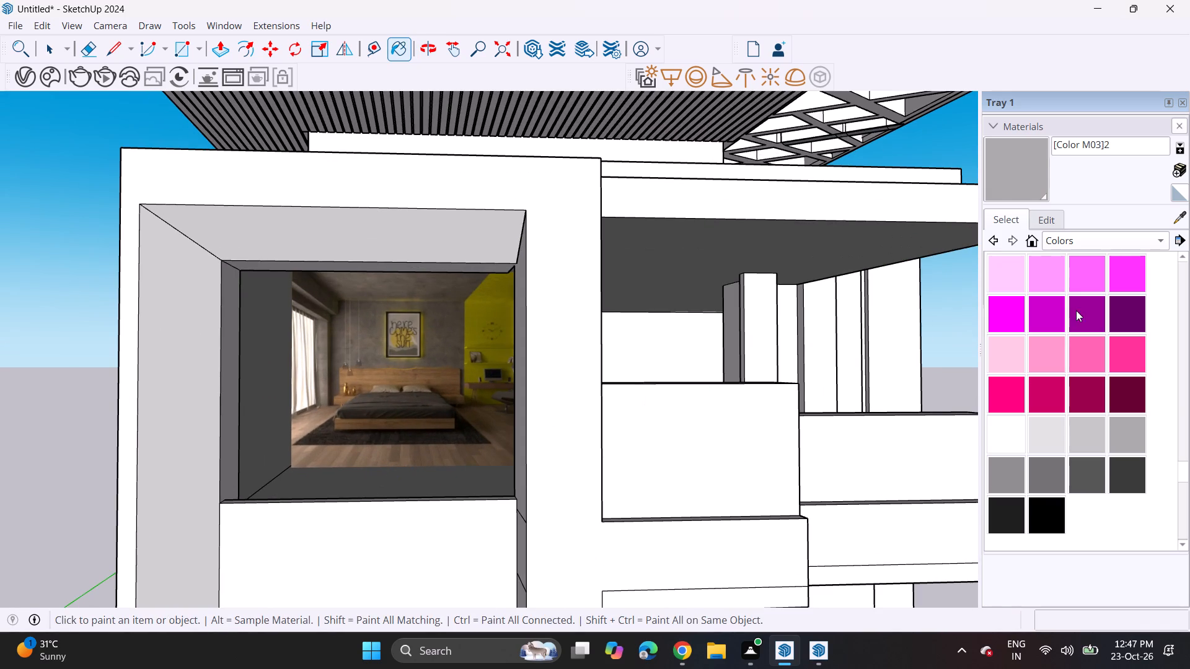
{"action": "left_click", "coordinate": [1078, 236]}
{"action": "left_click", "coordinate": [1012, 390]}
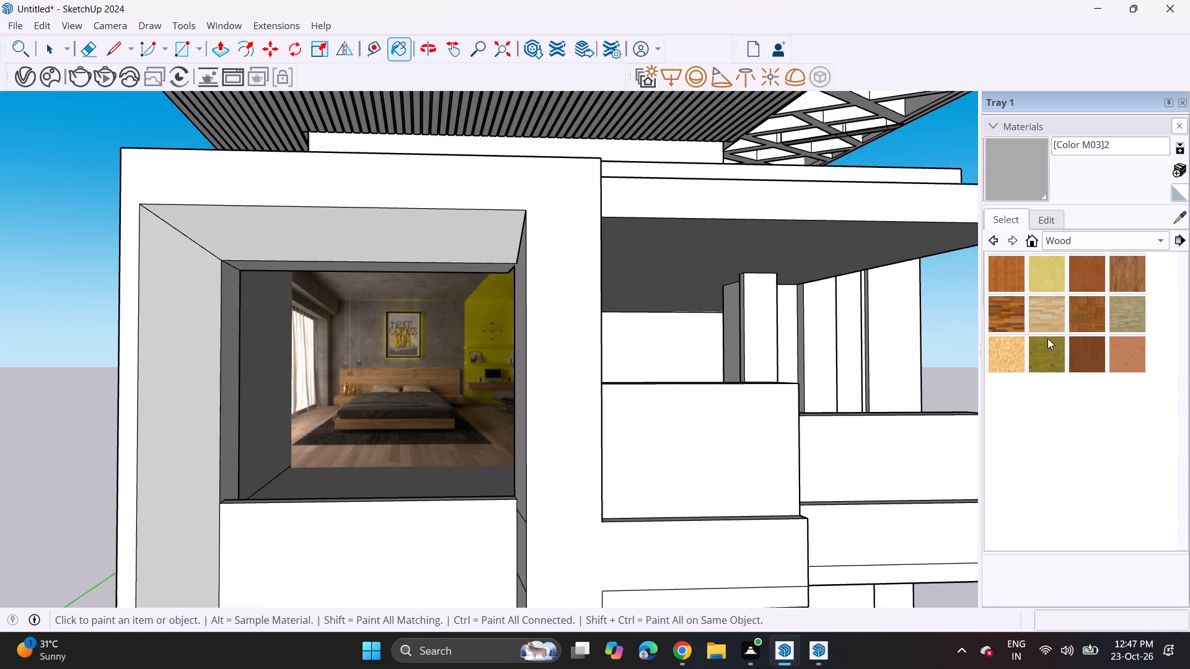
{"action": "left_click", "coordinate": [984, 320]}
{"action": "left_click", "coordinate": [1000, 310]}
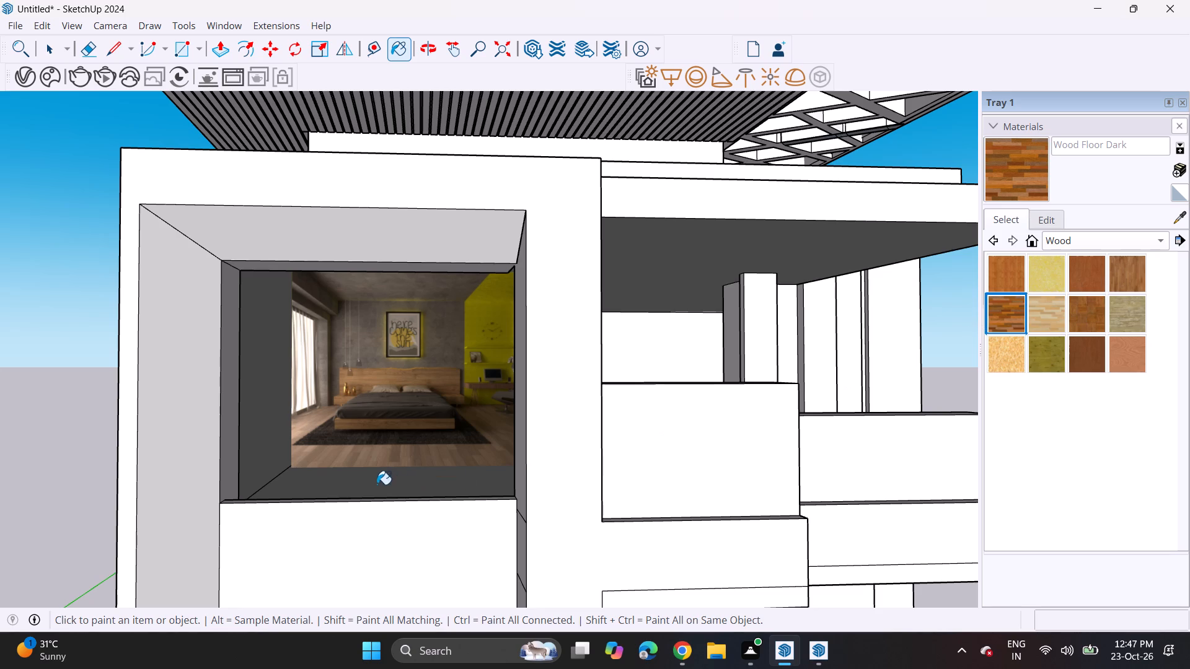
{"action": "left_click", "coordinate": [377, 484]}
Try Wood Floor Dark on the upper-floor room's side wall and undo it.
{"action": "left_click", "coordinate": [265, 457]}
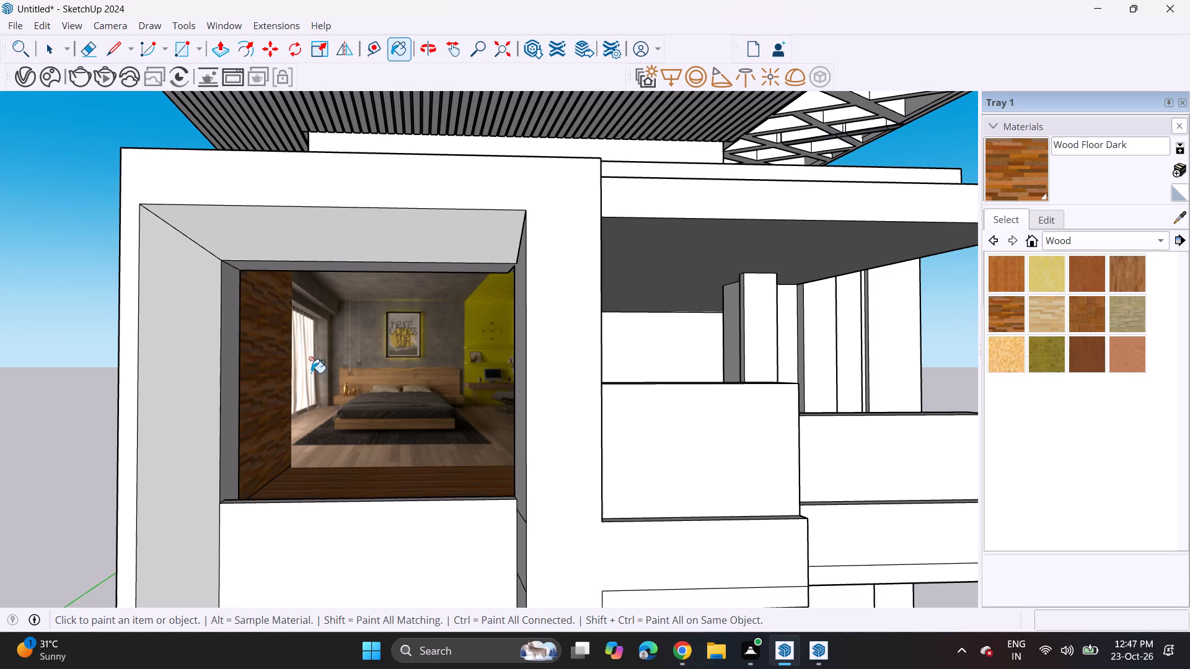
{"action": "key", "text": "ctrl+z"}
Examine the painted upper-floor room and the whole house front from different angles.
{"action": "middle_click_drag", "start_coordinate": [392, 404], "coordinate": [386, 369]}
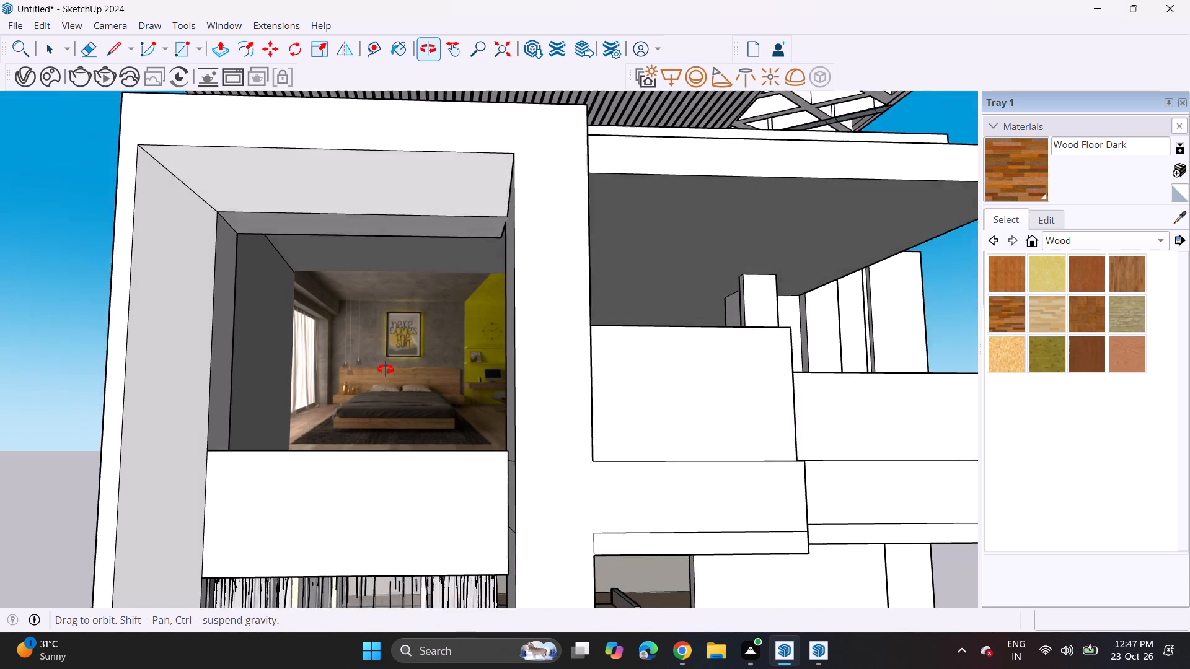
{"action": "middle_click_drag", "start_coordinate": [386, 369], "coordinate": [382, 390]}
{"action": "scroll", "coordinate": [388, 391], "scroll_direction": "down", "scroll_amount": 6}
{"action": "middle_click_drag", "start_coordinate": [368, 410], "coordinate": [362, 413], "text": "shift"}
{"action": "middle_click_drag", "start_coordinate": [416, 418], "coordinate": [347, 419], "text": "shift"}
{"action": "scroll", "coordinate": [416, 418], "scroll_direction": "up", "scroll_amount": 1, "text": "shift"}
{"action": "middle_click_drag", "start_coordinate": [328, 424], "coordinate": [356, 432]}
{"action": "scroll", "coordinate": [357, 429], "scroll_direction": "down", "scroll_amount": 4}
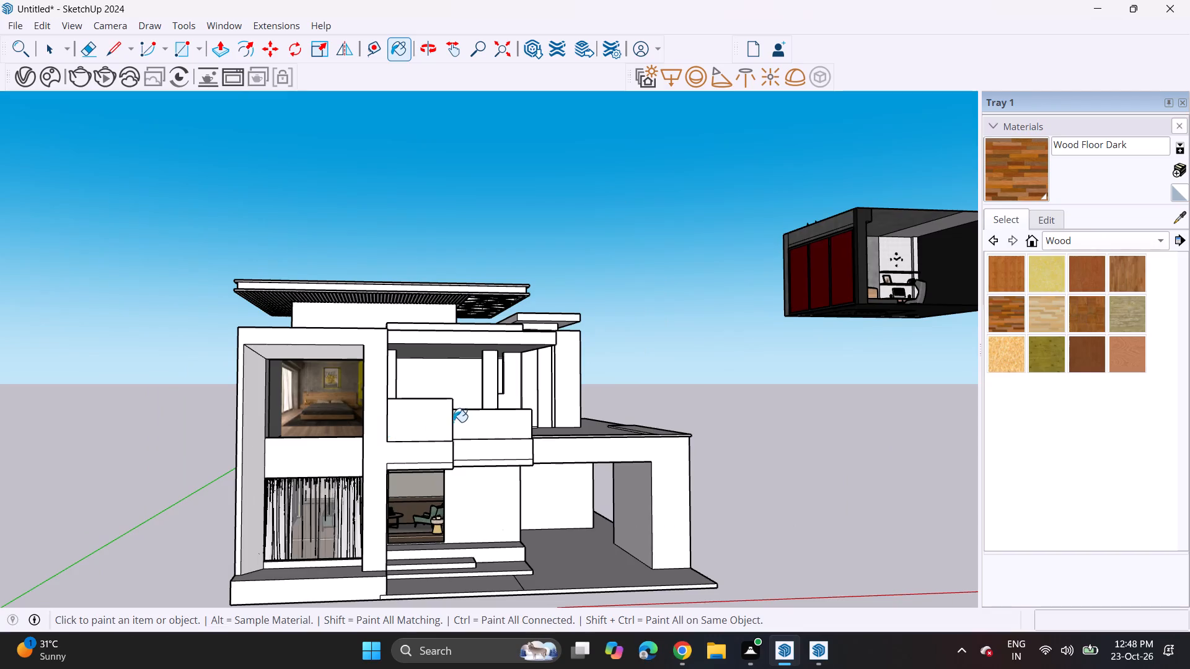
Sample Concrete_Simple_C01_2m from the separate bedroom model's wall and paint the upper-floor room's side wall and ceiling with it.
{"action": "middle_click_drag", "start_coordinate": [730, 292], "coordinate": [572, 320]}
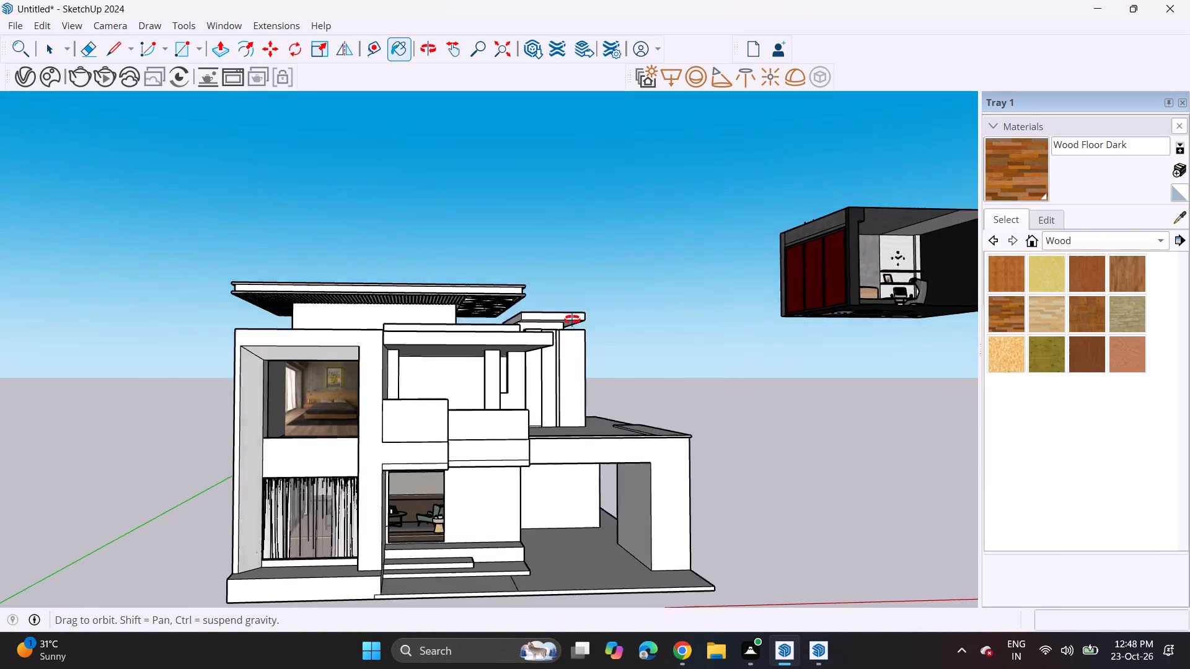
{"action": "middle_click_drag", "start_coordinate": [572, 320], "coordinate": [554, 323]}
{"action": "scroll", "coordinate": [775, 301], "scroll_direction": "up", "scroll_amount": 7}
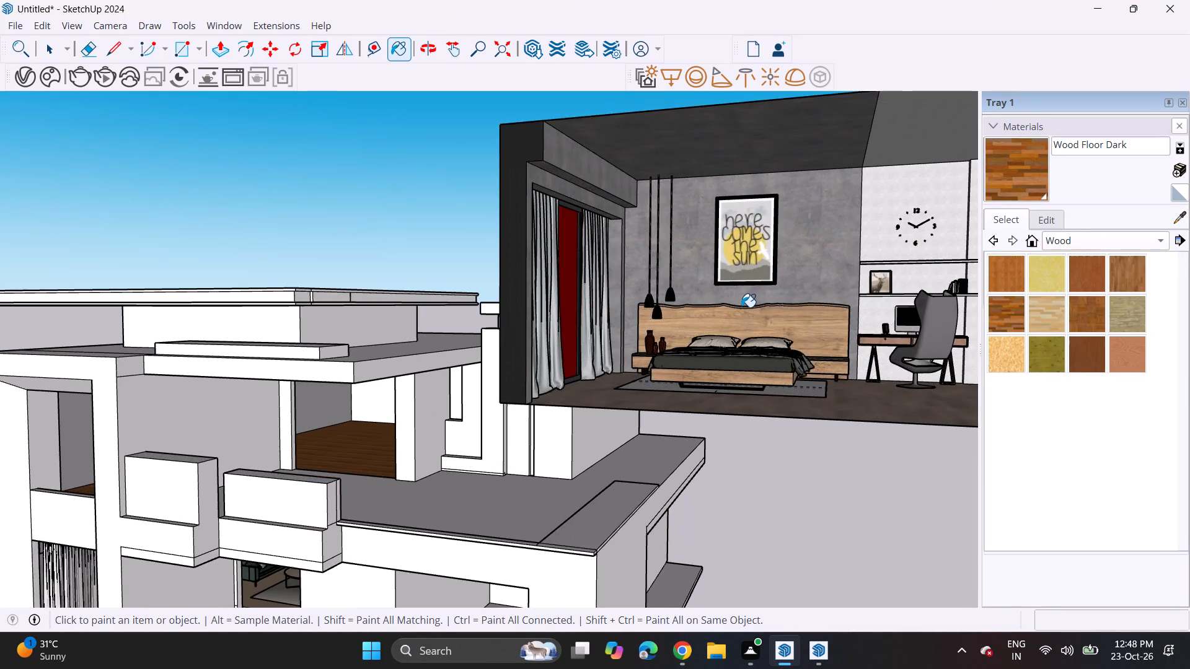
{"action": "scroll", "coordinate": [740, 307], "scroll_direction": "down", "scroll_amount": 6}
{"action": "middle_click_drag", "start_coordinate": [733, 302], "coordinate": [811, 272]}
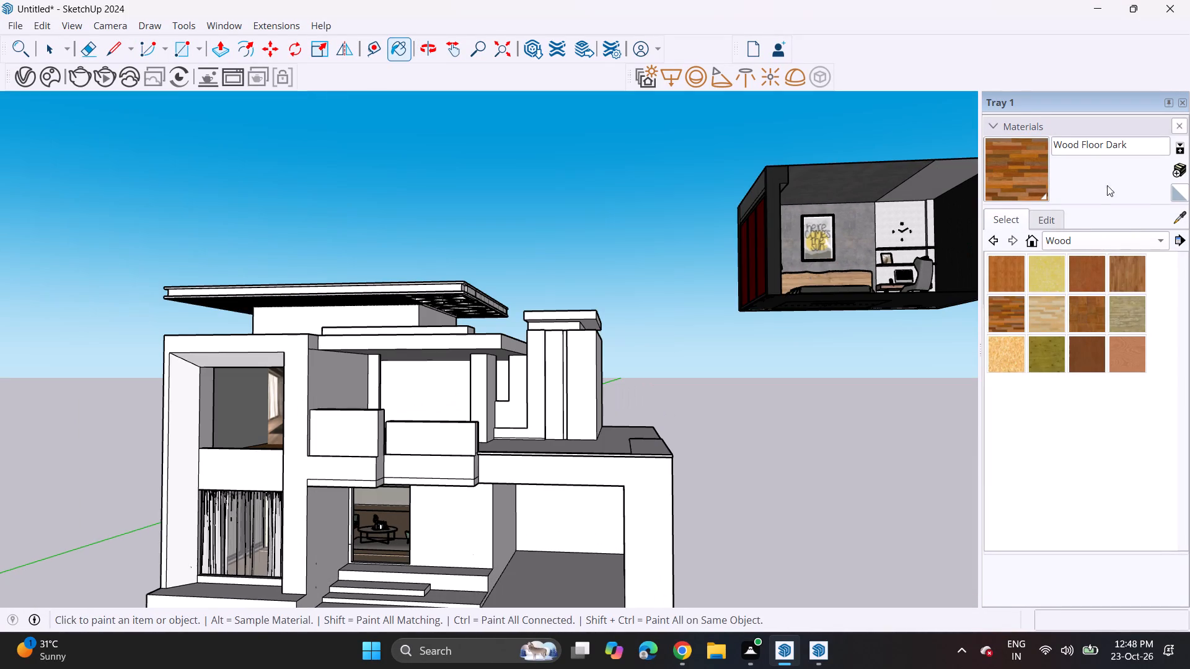
{"action": "left_click", "coordinate": [1178, 215]}
{"action": "left_click", "coordinate": [840, 171]}
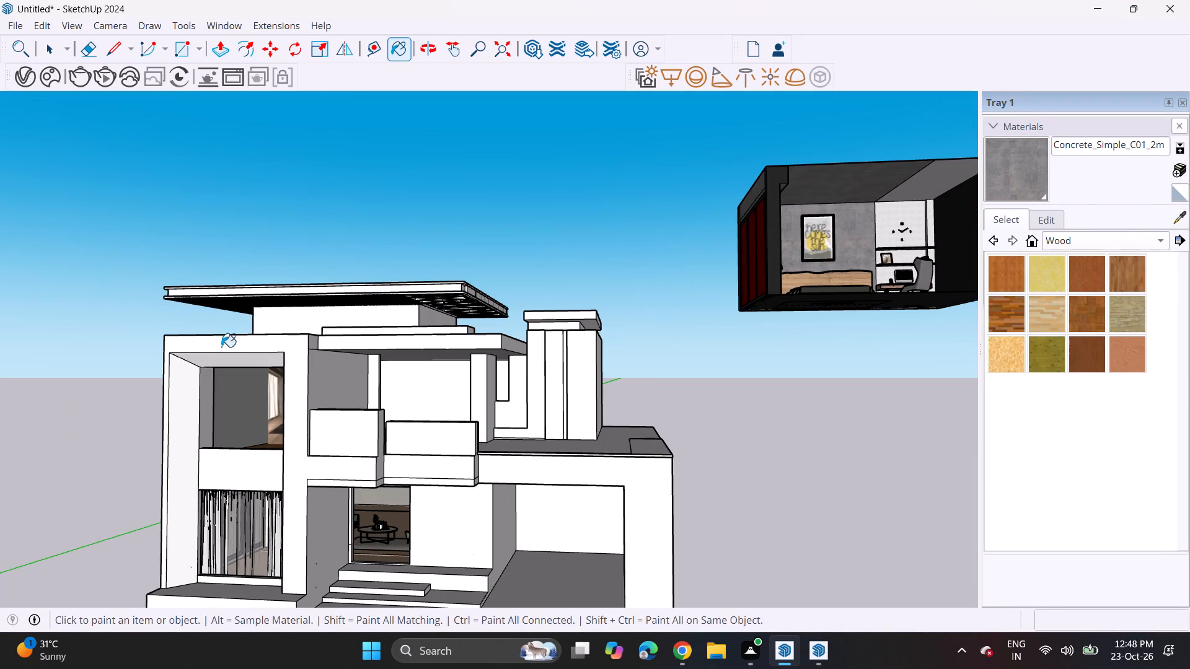
{"action": "left_click", "coordinate": [227, 401]}
{"action": "middle_click_drag", "start_coordinate": [245, 413], "coordinate": [299, 383]}
{"action": "scroll", "coordinate": [268, 383], "scroll_direction": "up", "scroll_amount": 8}
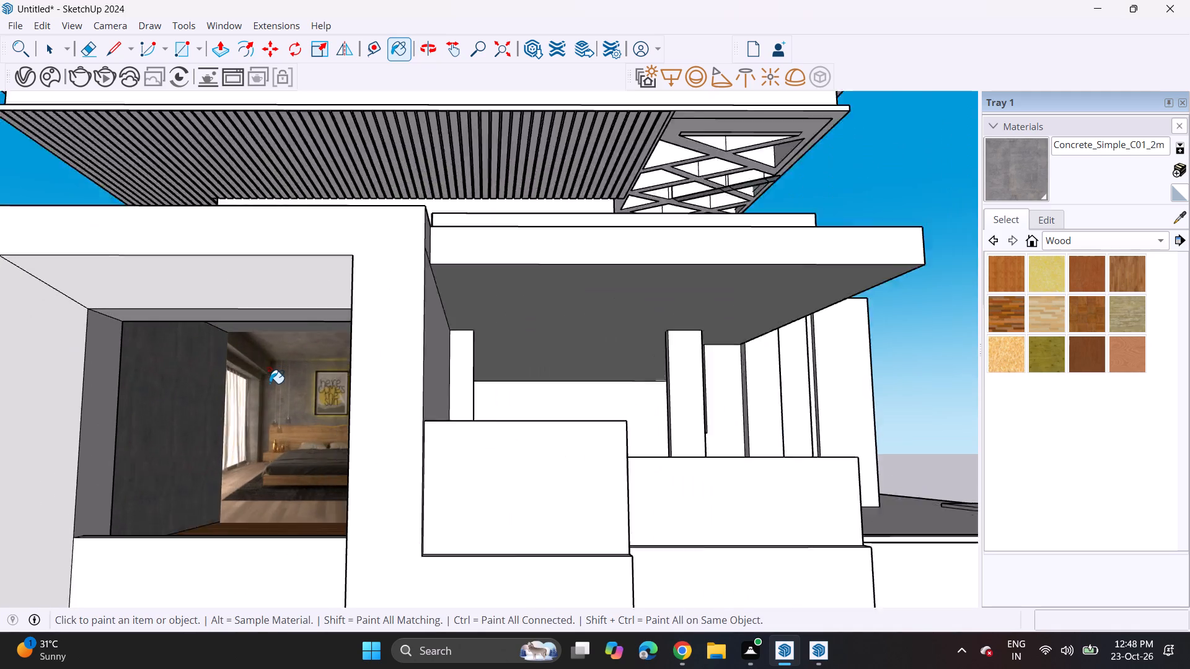
{"action": "scroll", "coordinate": [270, 383], "scroll_direction": "up", "scroll_amount": 2}
{"action": "left_click", "coordinate": [269, 295]}
{"action": "scroll", "coordinate": [192, 380], "scroll_direction": "down", "scroll_amount": 5}
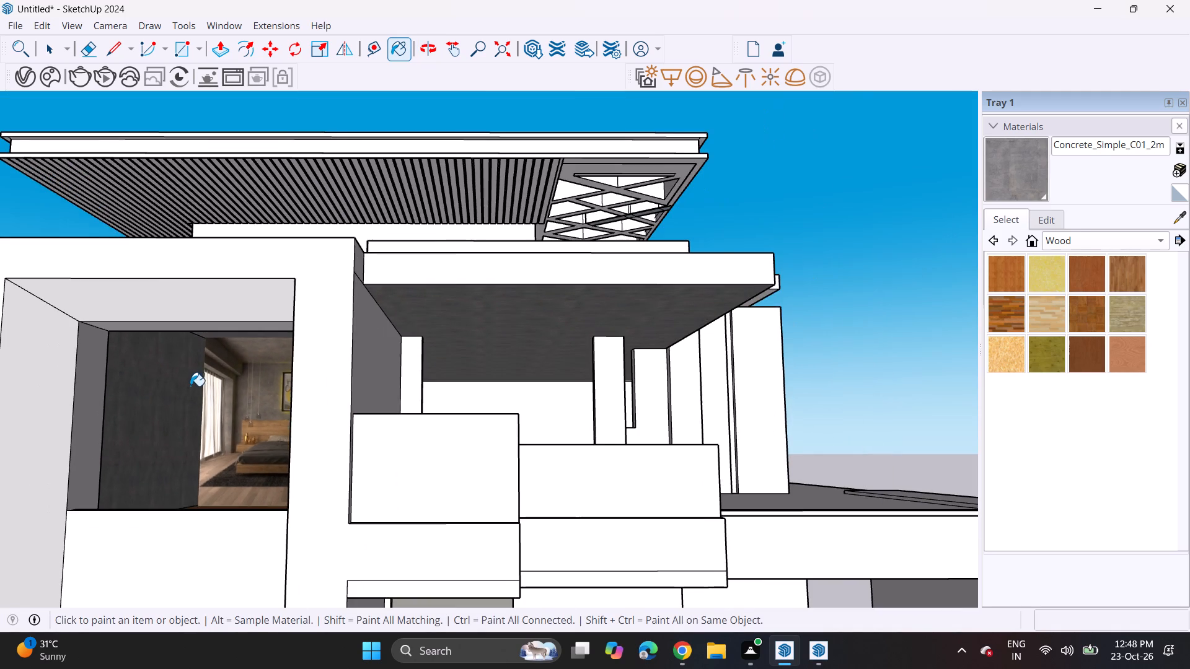
Sample the Parquet_Parallel_C01_120cm material from the separate bedroom model's floor and paint the upper-floor room's floor with it.
{"action": "middle_click_drag", "start_coordinate": [195, 385], "coordinate": [237, 421]}
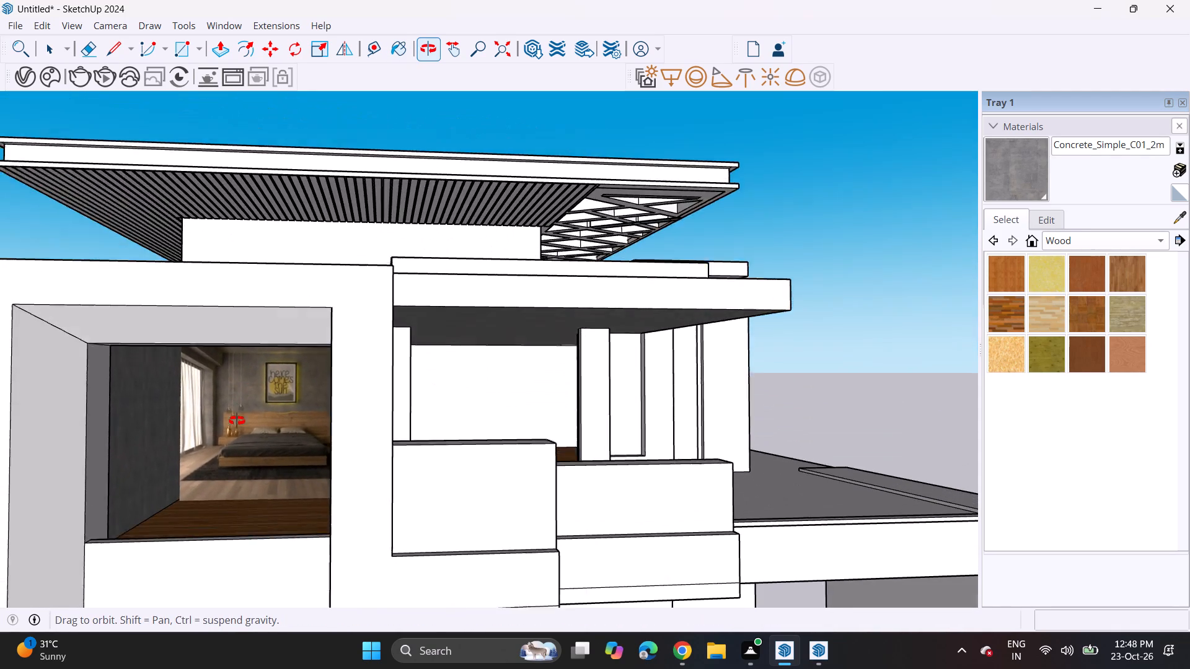
{"action": "middle_click_drag", "start_coordinate": [237, 421], "coordinate": [237, 428]}
{"action": "left_click", "coordinate": [1179, 220]}
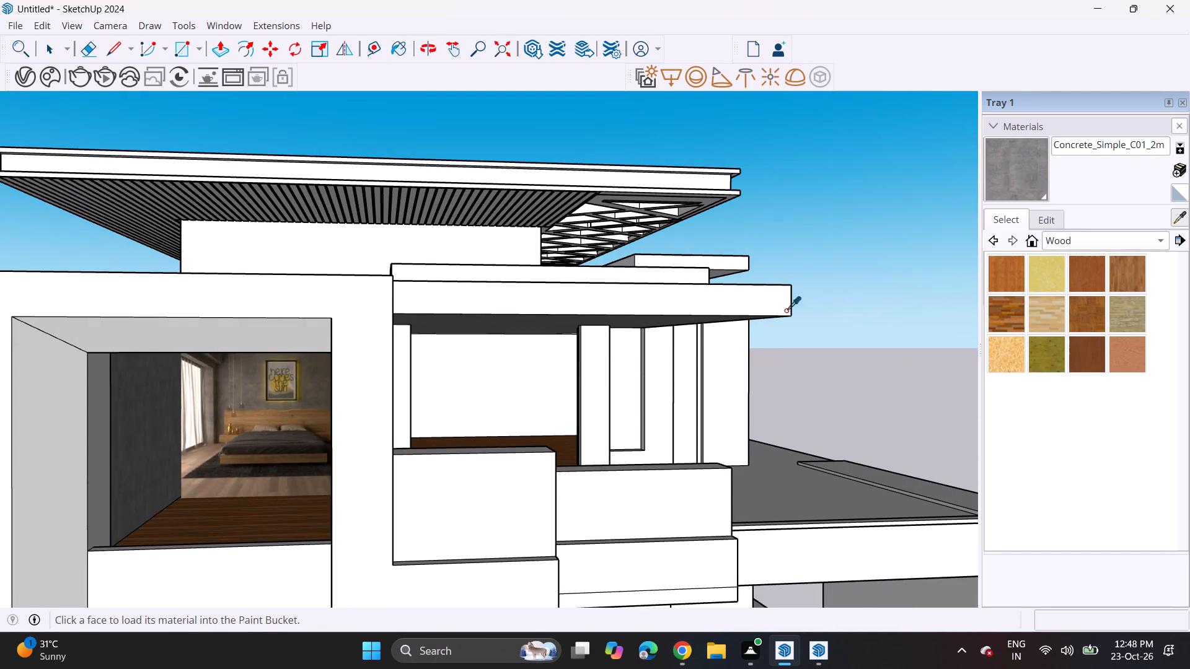
{"action": "middle_click_drag", "start_coordinate": [786, 310], "coordinate": [9, 448], "text": "shift"}
{"action": "scroll", "coordinate": [113, 445], "scroll_direction": "up", "scroll_amount": 1, "text": "shift"}
{"action": "left_click", "coordinate": [872, 458]}
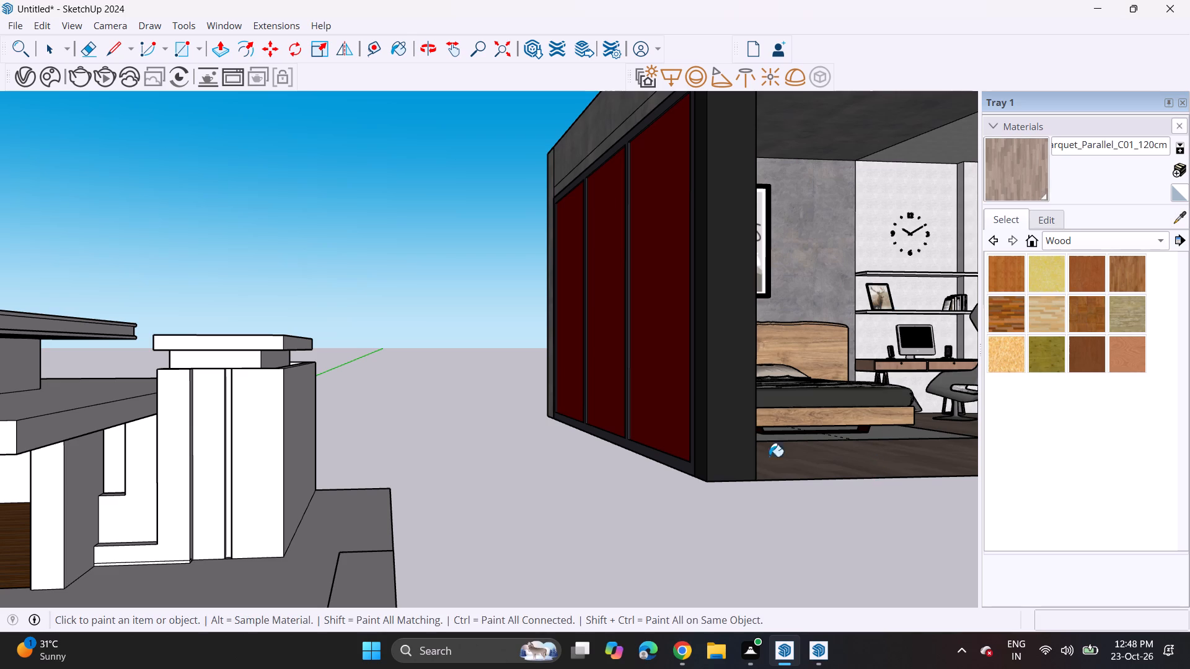
{"action": "scroll", "coordinate": [238, 451], "scroll_direction": "down", "scroll_amount": 7}
{"action": "middle_click_drag", "start_coordinate": [188, 478], "coordinate": [638, 382], "text": "shift"}
{"action": "scroll", "coordinate": [461, 418], "scroll_direction": "up", "scroll_amount": 8}
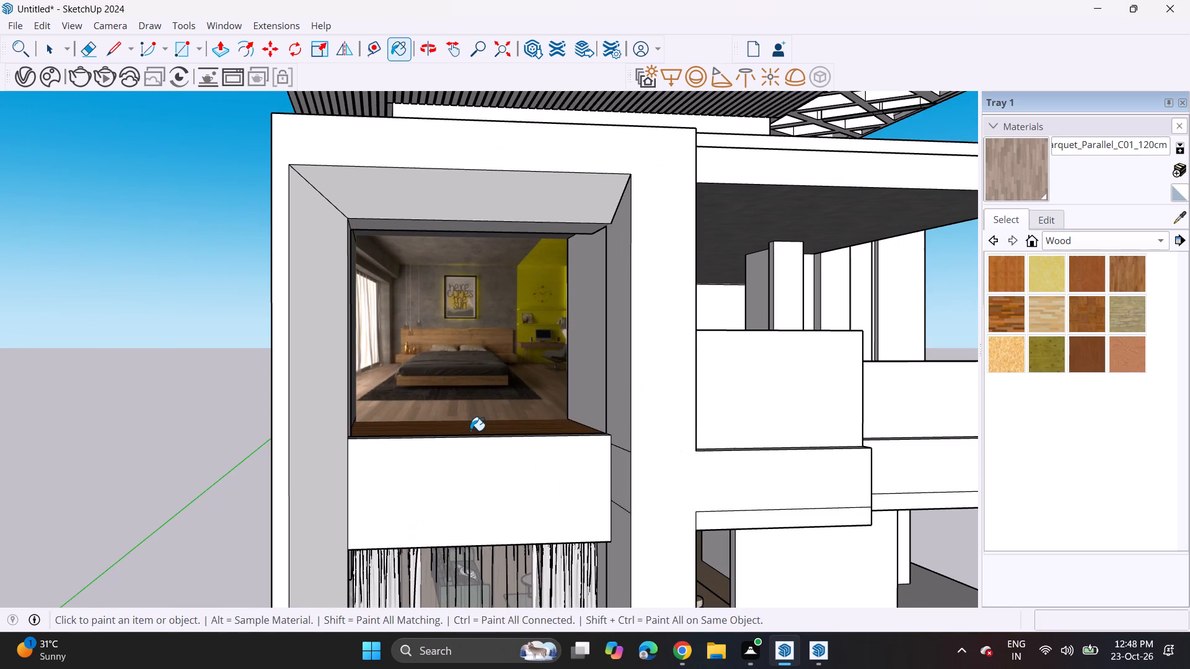
{"action": "left_click", "coordinate": [470, 431]}
{"action": "middle_click_drag", "start_coordinate": [462, 378], "coordinate": [400, 414]}
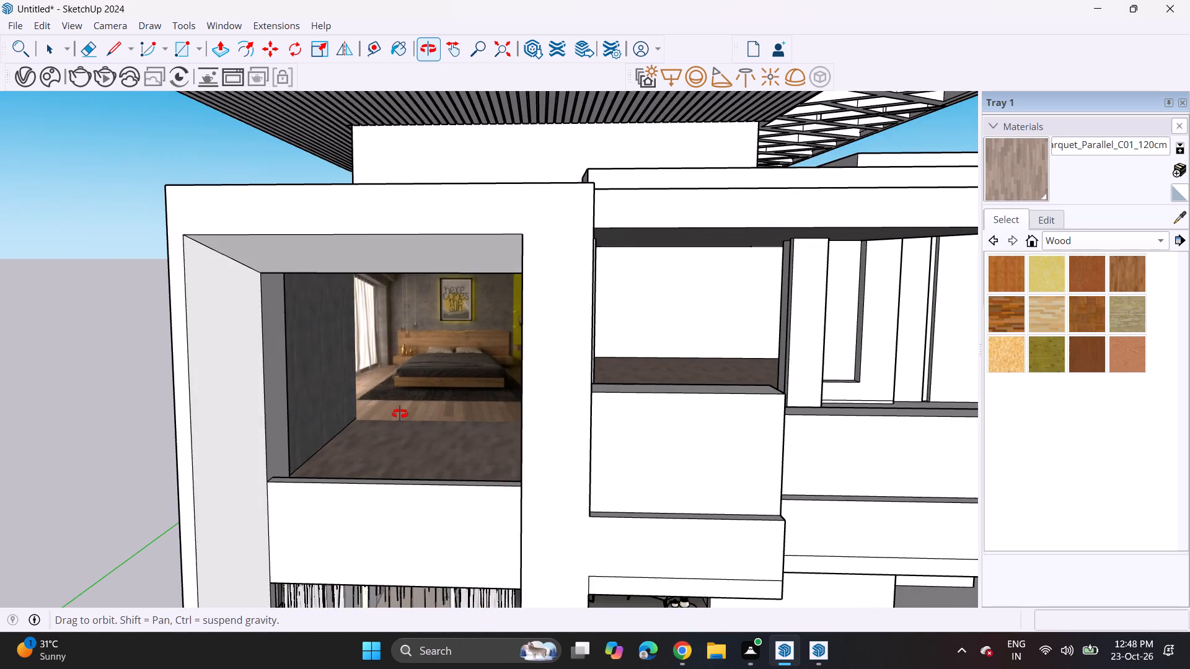
{"action": "middle_click_drag", "start_coordinate": [400, 414], "coordinate": [430, 380]}
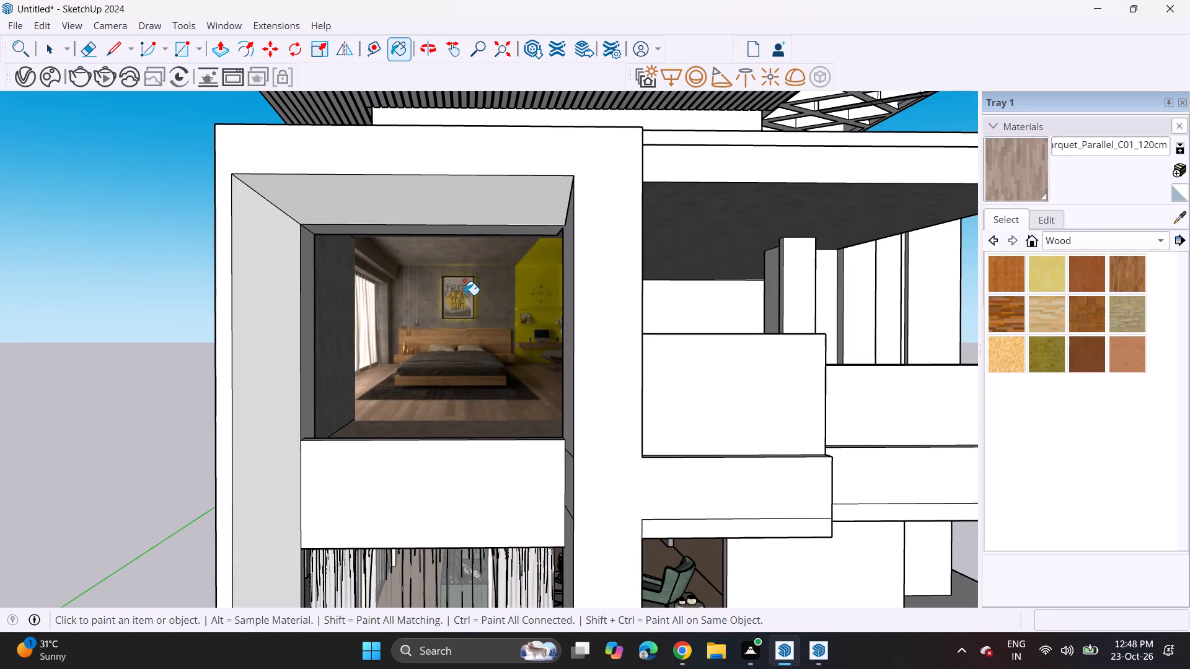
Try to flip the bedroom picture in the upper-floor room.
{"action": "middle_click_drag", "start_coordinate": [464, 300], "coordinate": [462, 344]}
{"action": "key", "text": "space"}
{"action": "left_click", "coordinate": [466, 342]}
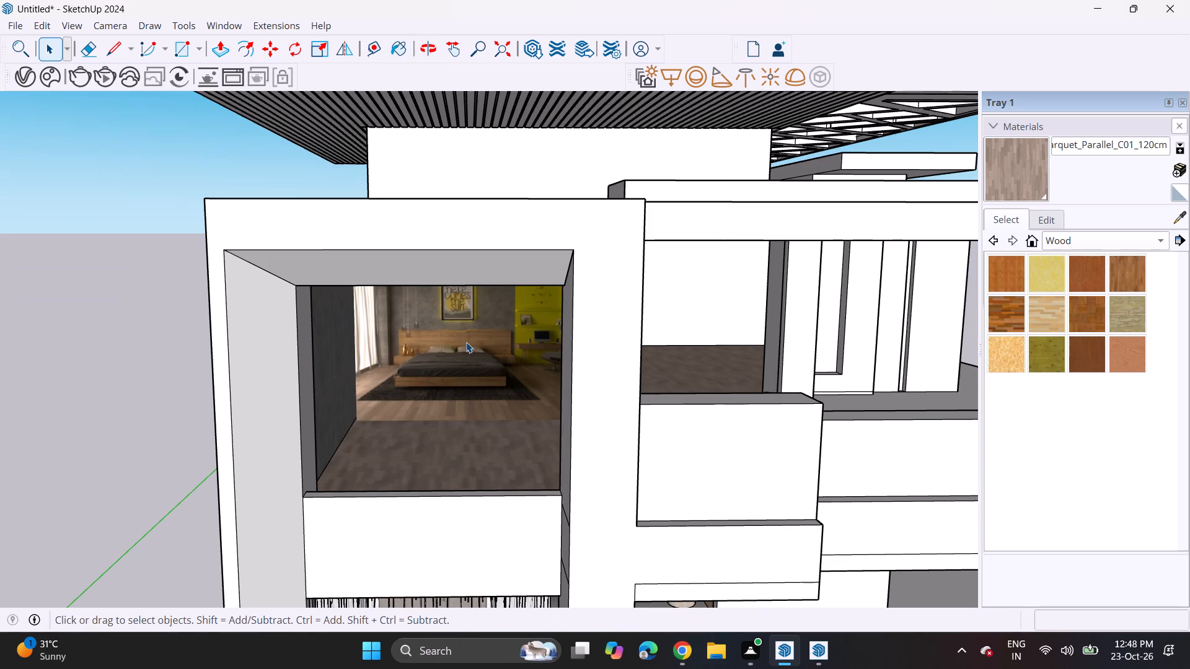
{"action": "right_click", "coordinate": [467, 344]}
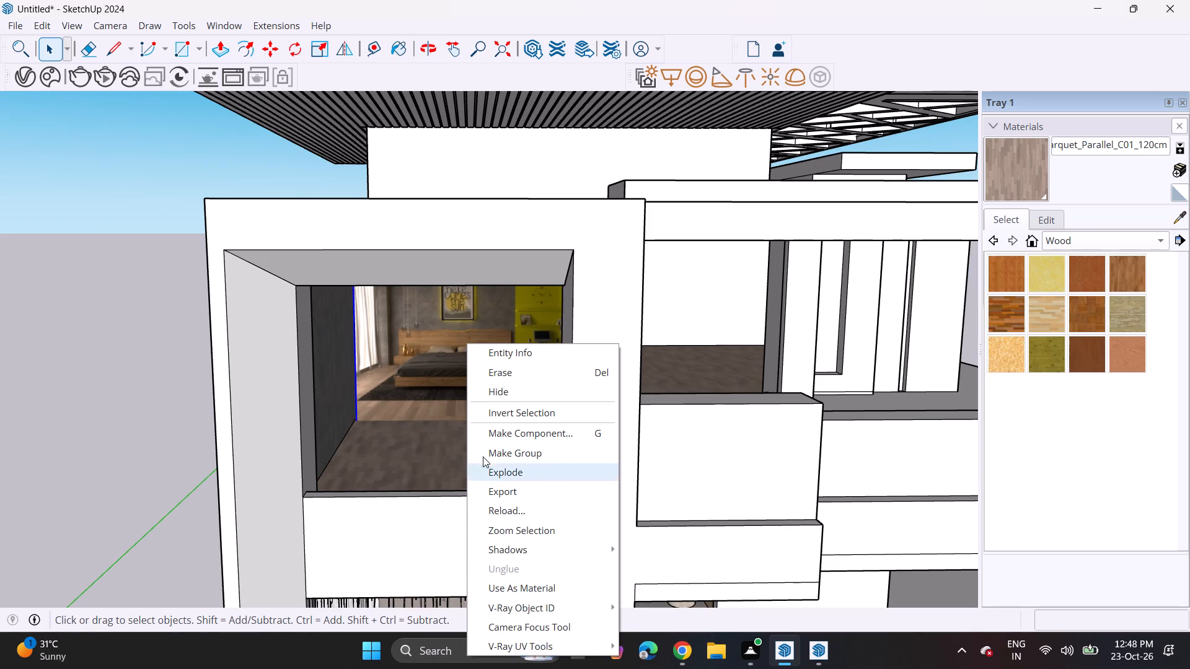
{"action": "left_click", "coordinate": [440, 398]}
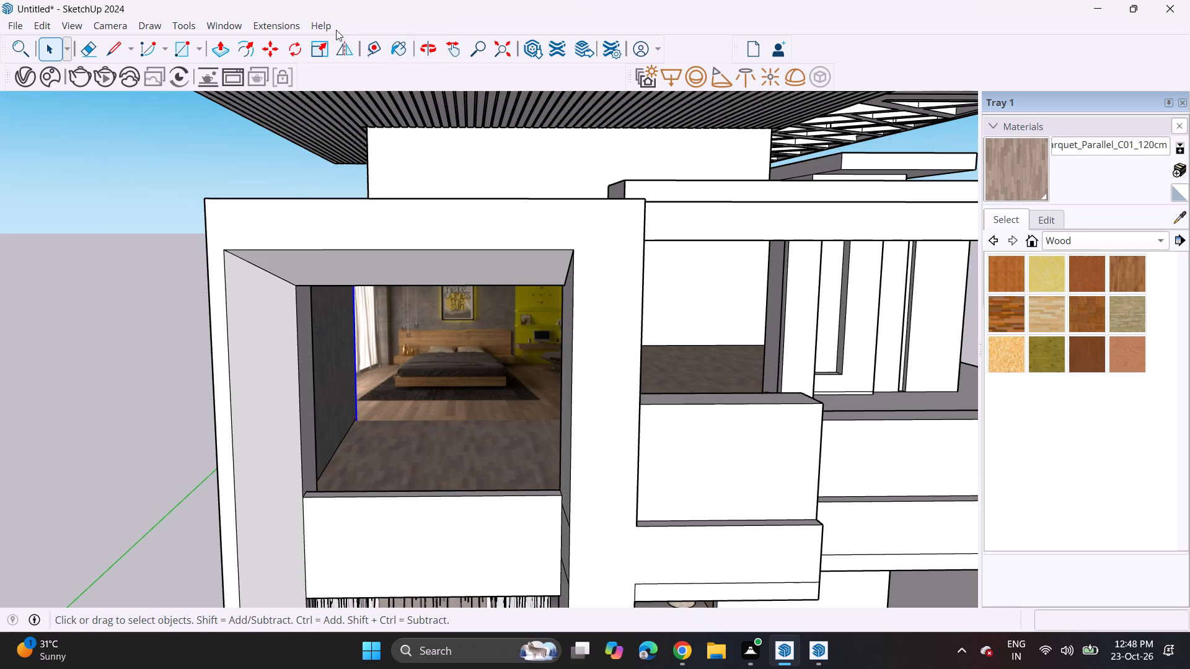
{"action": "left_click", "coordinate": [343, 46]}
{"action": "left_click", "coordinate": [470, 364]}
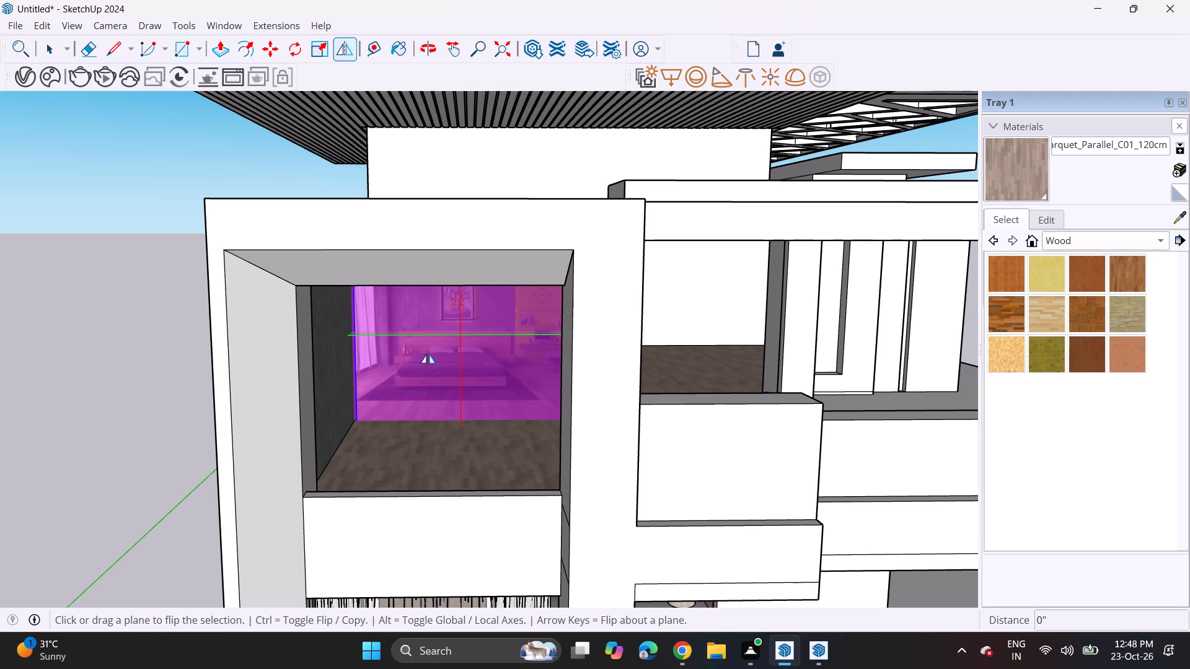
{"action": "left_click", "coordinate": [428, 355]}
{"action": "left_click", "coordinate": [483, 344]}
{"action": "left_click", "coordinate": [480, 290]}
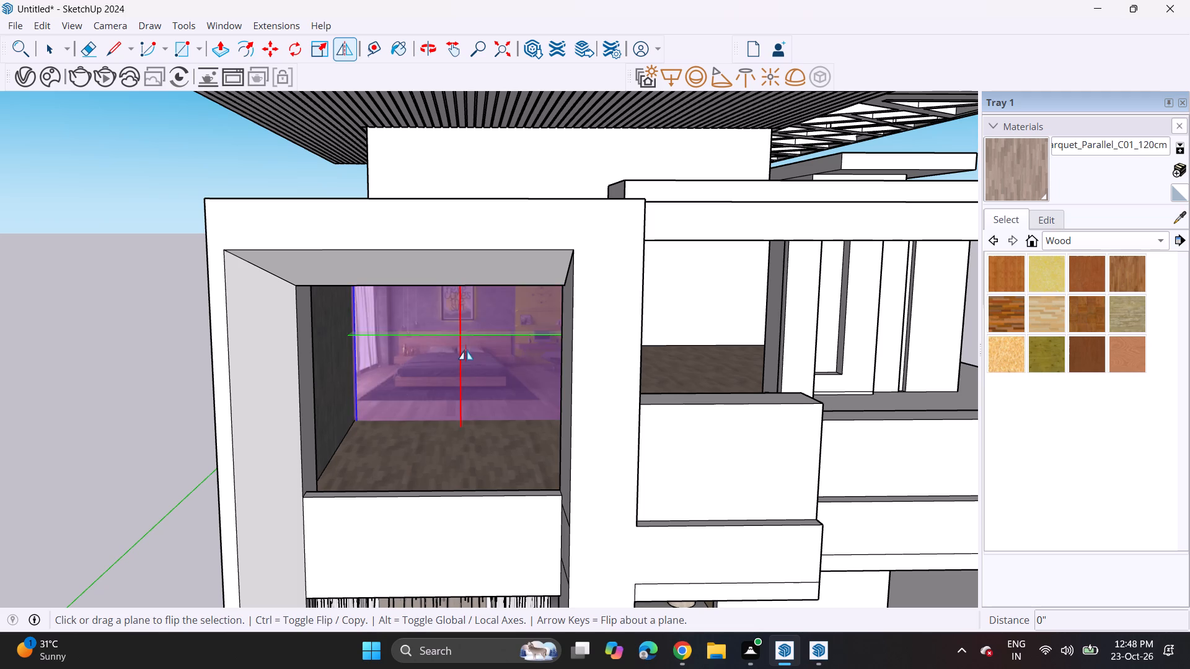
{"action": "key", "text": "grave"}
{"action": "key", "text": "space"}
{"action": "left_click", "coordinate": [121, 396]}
Sample the Default material from the white balcony front and repaint the upper terrace ceiling with it.
{"action": "scroll", "coordinate": [383, 390], "scroll_direction": "down", "scroll_amount": 5}
{"action": "middle_click_drag", "start_coordinate": [428, 398], "coordinate": [427, 352]}
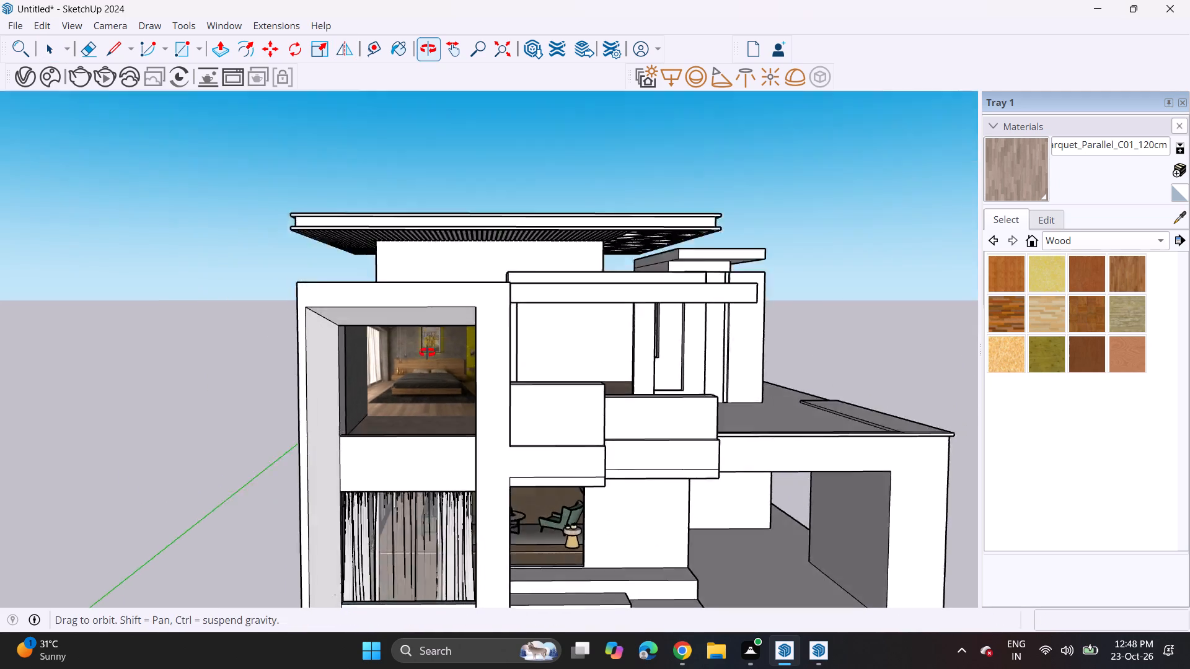
{"action": "middle_click_drag", "start_coordinate": [427, 352], "coordinate": [441, 325]}
{"action": "middle_click_drag", "start_coordinate": [652, 307], "coordinate": [540, 325]}
{"action": "scroll", "coordinate": [506, 329], "scroll_direction": "up", "scroll_amount": 1}
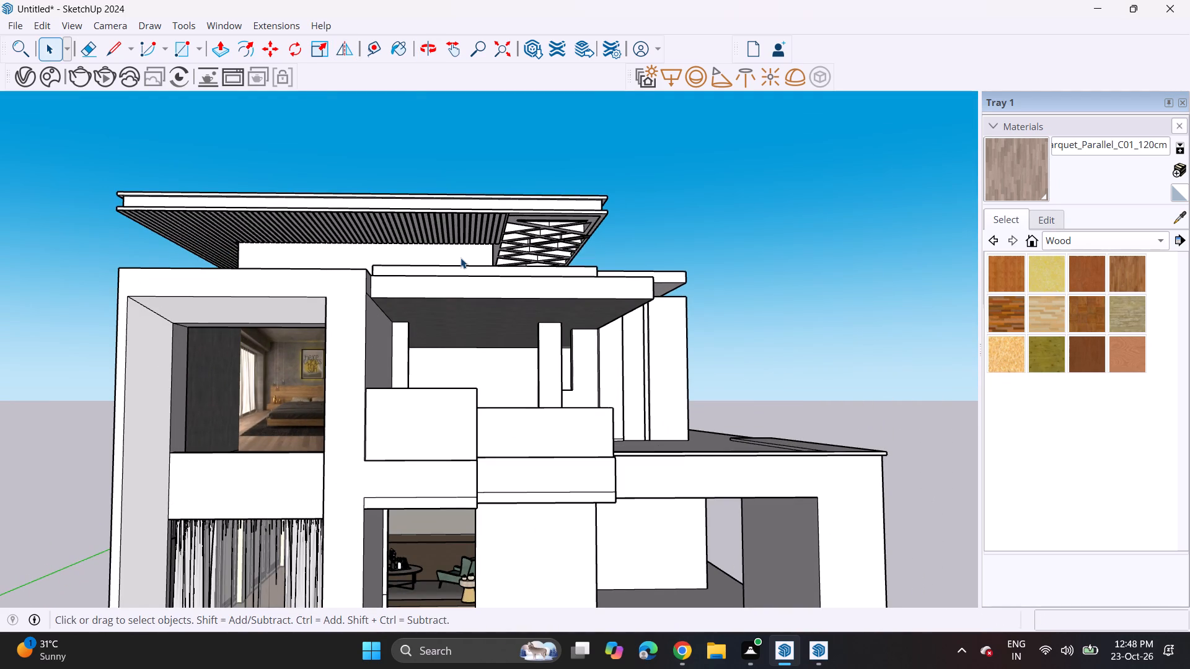
{"action": "scroll", "coordinate": [472, 269], "scroll_direction": "down", "scroll_amount": 4}
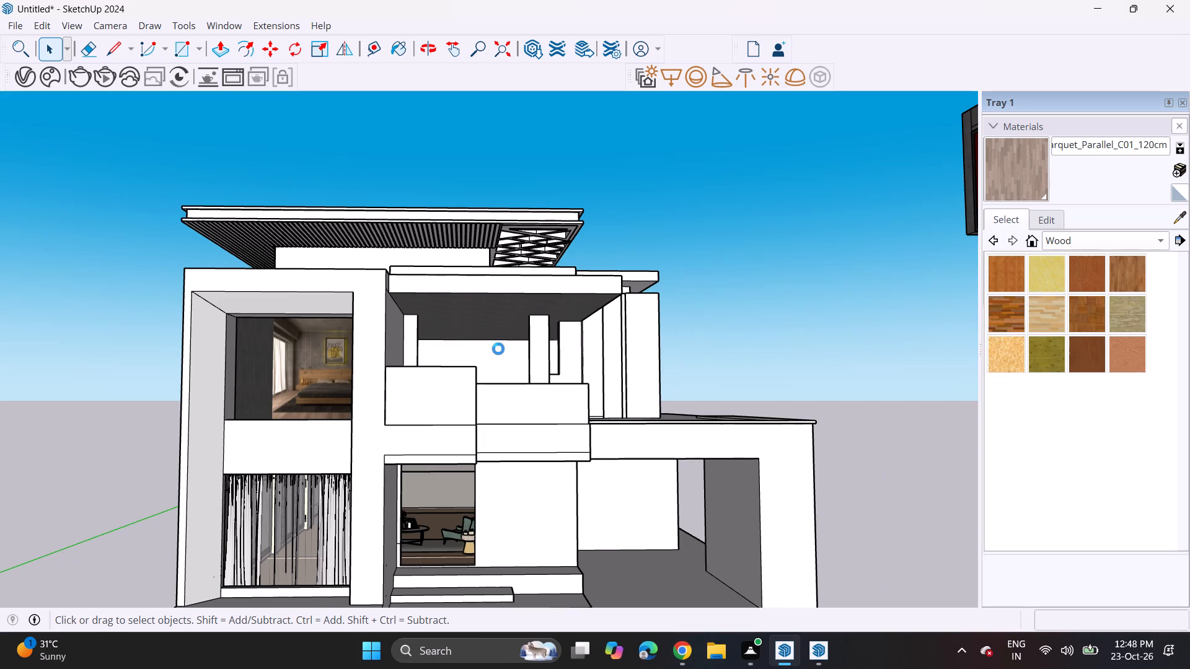
{"action": "middle_click_drag", "start_coordinate": [488, 345], "coordinate": [481, 313]}
{"action": "scroll", "coordinate": [481, 313], "scroll_direction": "up", "scroll_amount": 1}
{"action": "left_click", "coordinate": [1169, 216]}
{"action": "left_click", "coordinate": [1173, 216]}
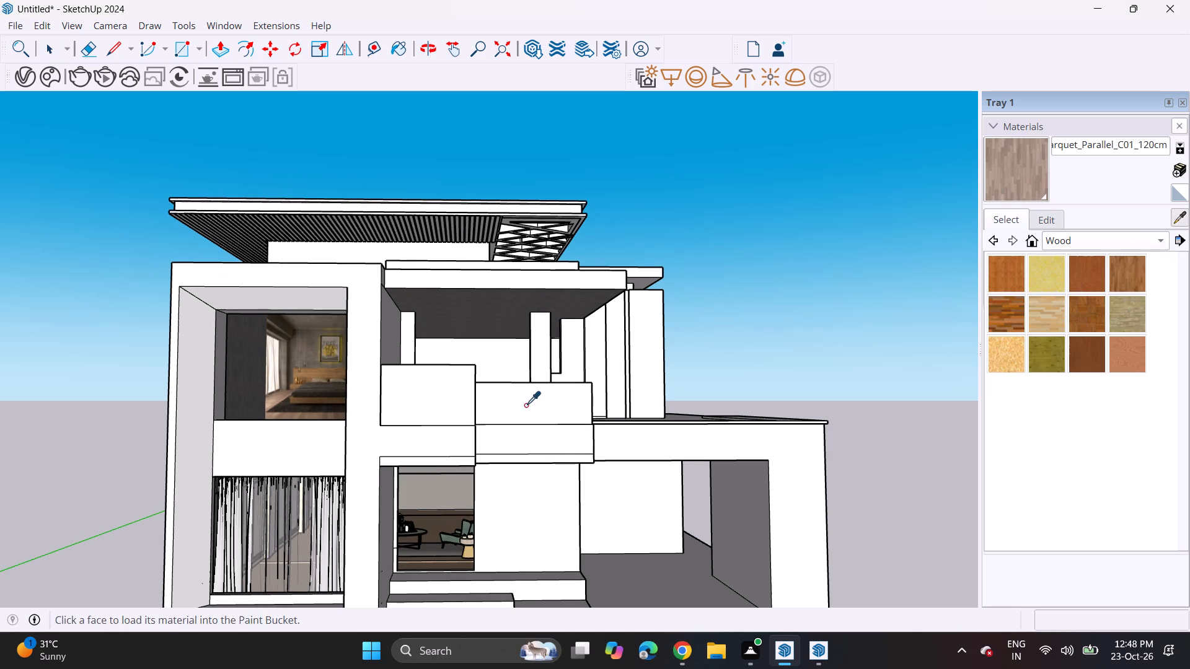
{"action": "left_click", "coordinate": [542, 394]}
{"action": "left_click", "coordinate": [505, 319]}
Move the bedroom picture 6" toward the side wall, then about 12' 10" forward toward the upper-floor room's front opening.
{"action": "scroll", "coordinate": [455, 361], "scroll_direction": "down", "scroll_amount": 5}
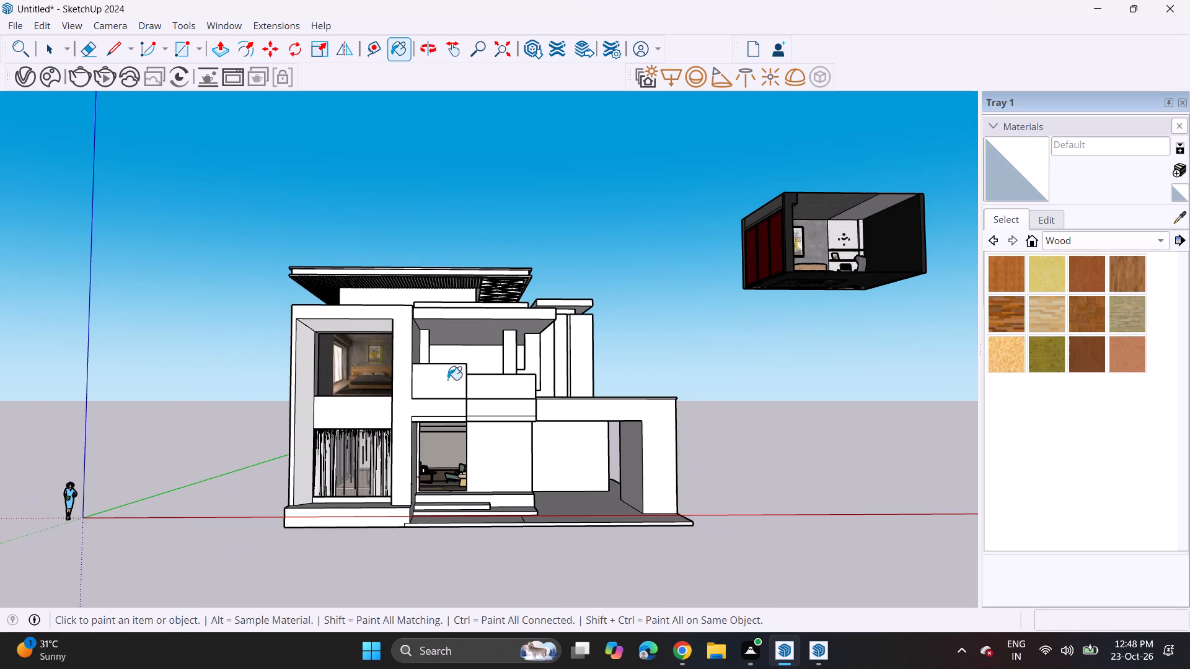
{"action": "middle_click_drag", "start_coordinate": [443, 382], "coordinate": [467, 391]}
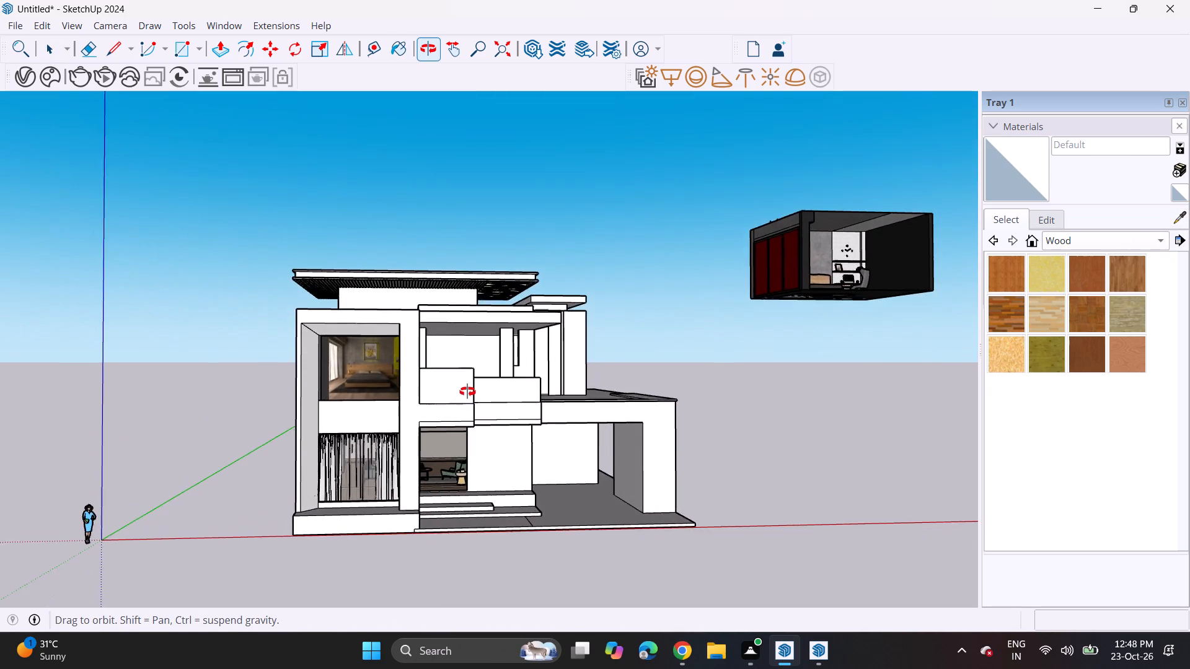
{"action": "middle_click_drag", "start_coordinate": [467, 391], "coordinate": [473, 372]}
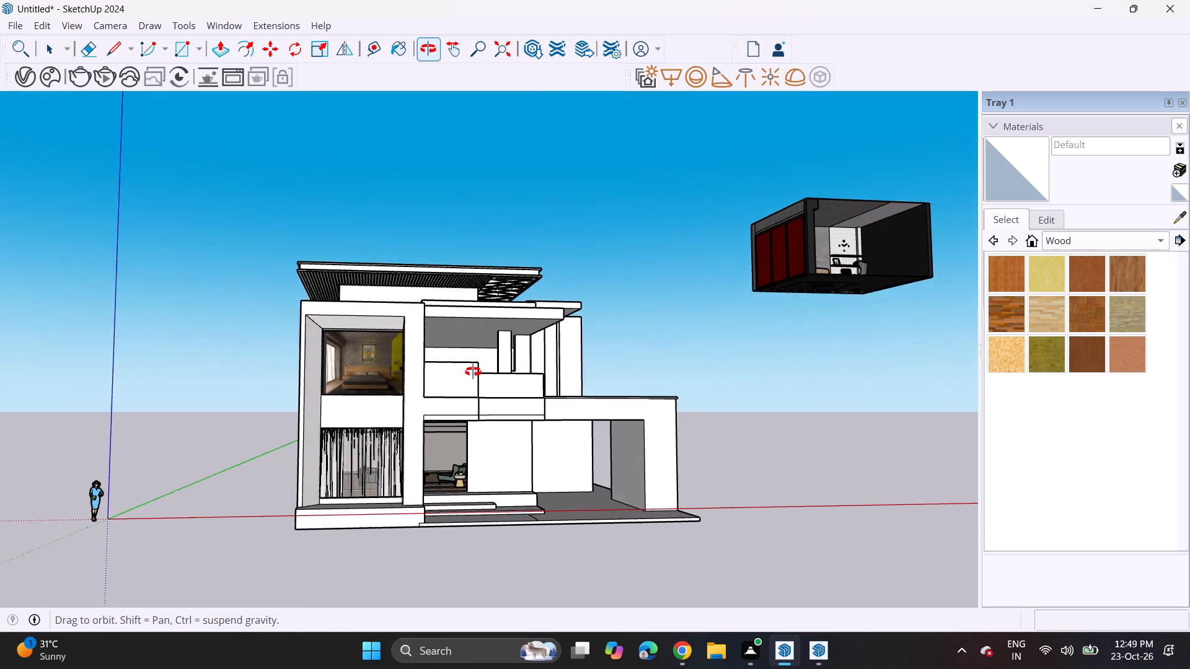
{"action": "middle_click_drag", "start_coordinate": [473, 372], "coordinate": [454, 387]}
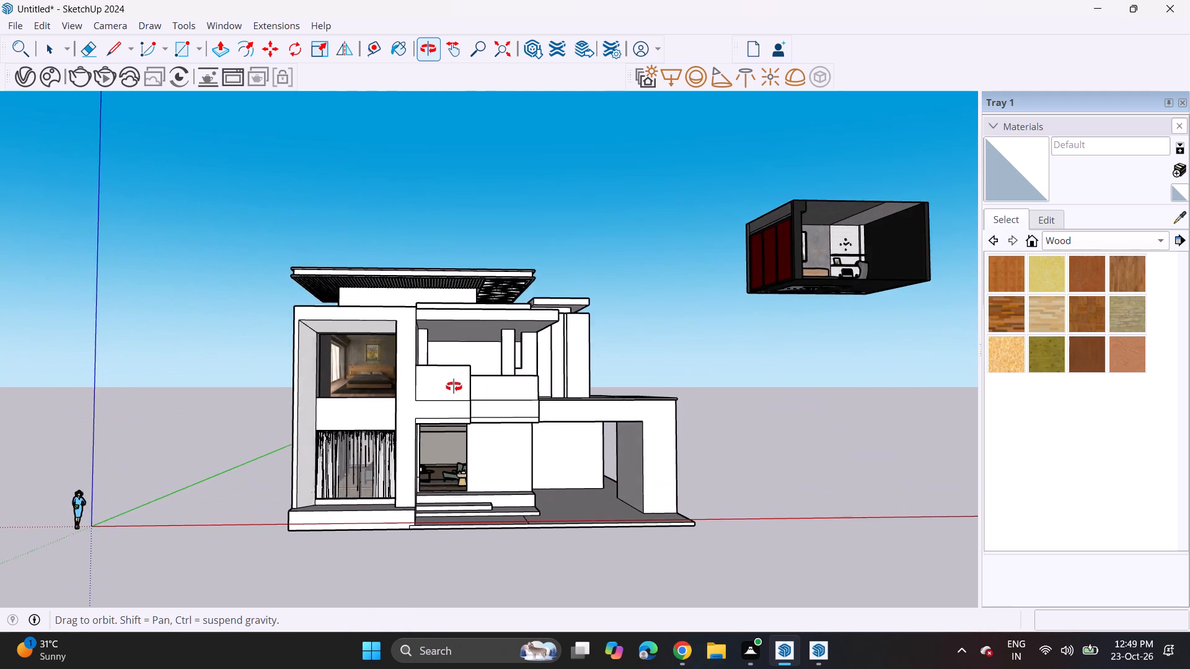
{"action": "middle_click_drag", "start_coordinate": [454, 387], "coordinate": [449, 387]}
{"action": "scroll", "coordinate": [374, 384], "scroll_direction": "up", "scroll_amount": 4}
{"action": "key", "text": "space"}
{"action": "left_click", "coordinate": [362, 366]}
{"action": "scroll", "coordinate": [362, 365], "scroll_direction": "up", "scroll_amount": 5}
{"action": "key", "text": "m"}
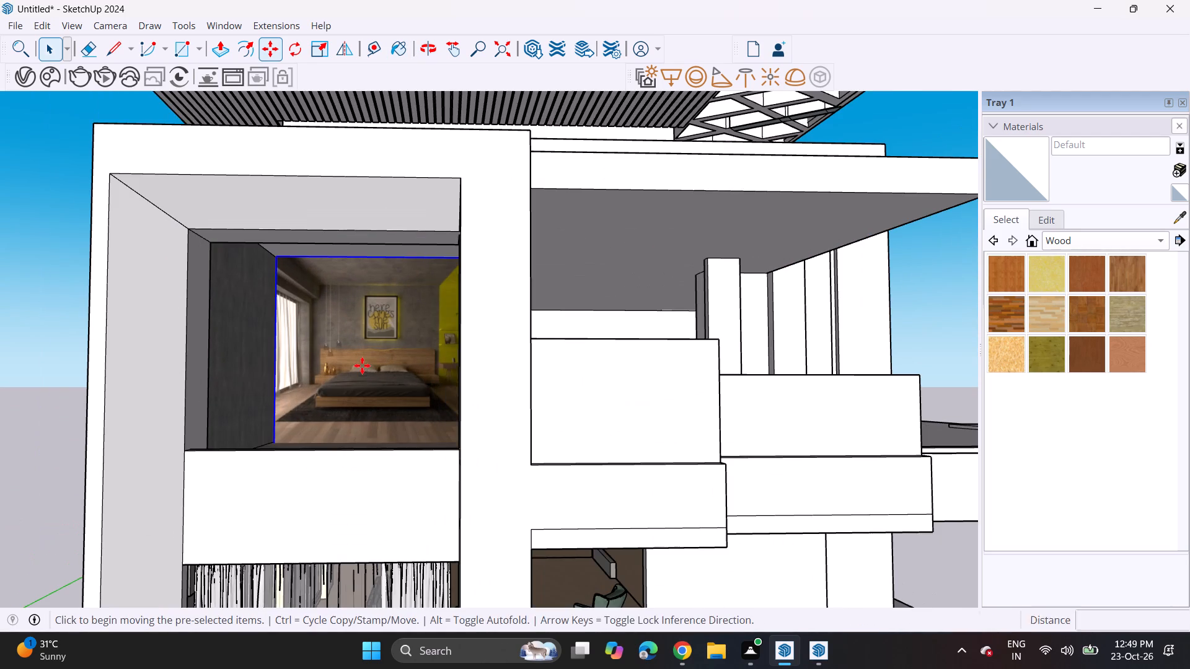
{"action": "left_click", "coordinate": [361, 365]}
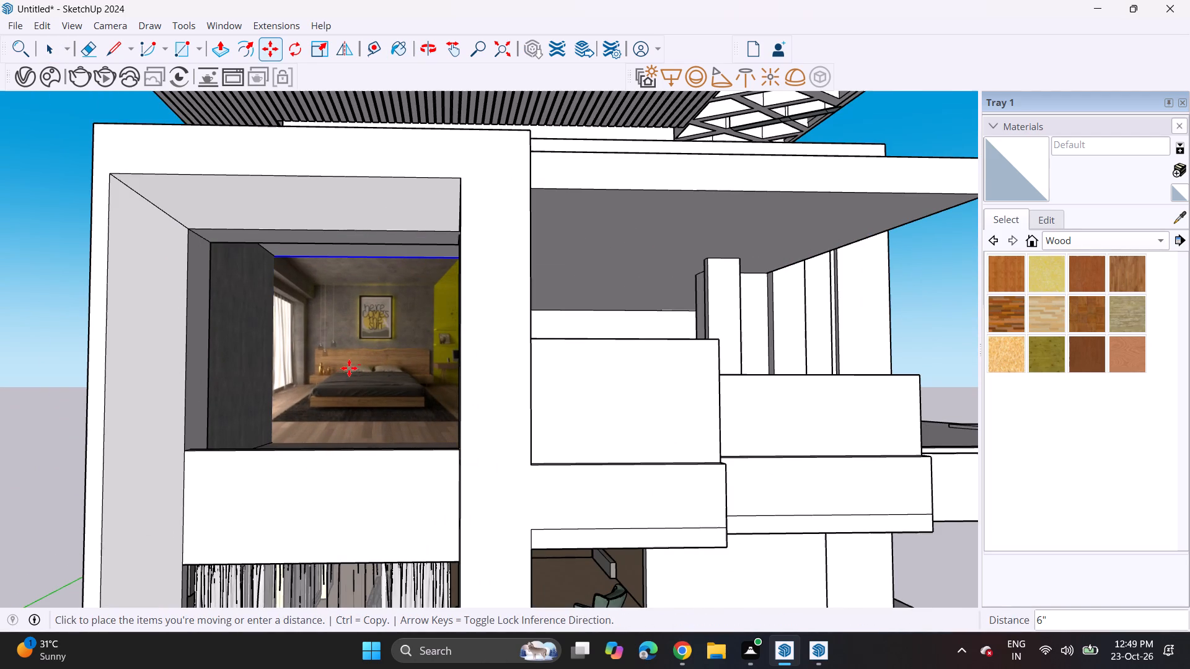
{"action": "left_click", "coordinate": [349, 368]}
{"action": "left_click", "coordinate": [275, 444]}
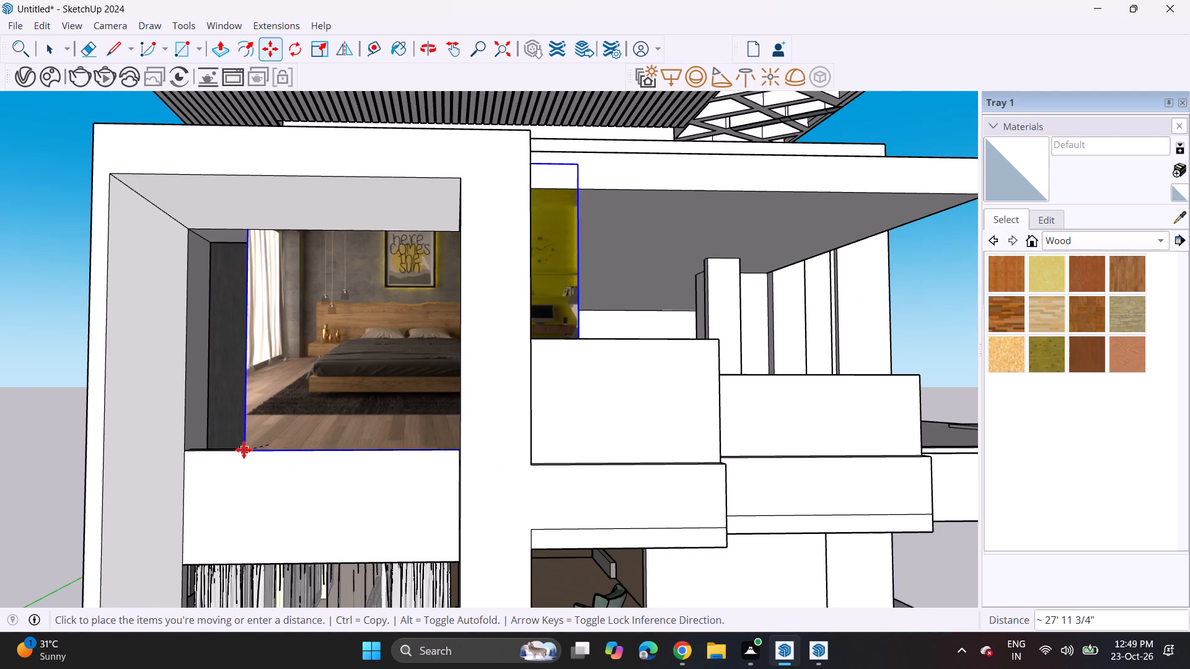
{"action": "middle_click_drag", "start_coordinate": [257, 439], "coordinate": [263, 506]}
{"action": "left_click", "coordinate": [244, 483]}
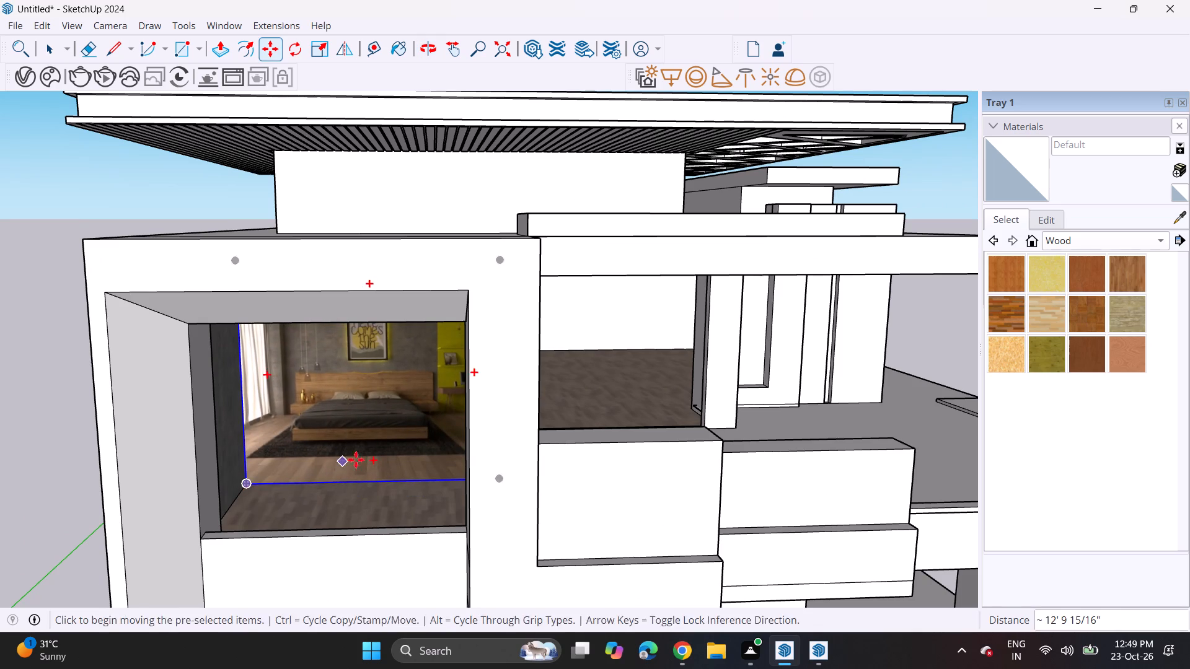
Examine the bedroom picture's placement and the whole house front from different angles.
{"action": "scroll", "coordinate": [367, 449], "scroll_direction": "up", "scroll_amount": 1}
{"action": "middle_click_drag", "start_coordinate": [366, 445], "coordinate": [342, 337]}
{"action": "scroll", "coordinate": [342, 337], "scroll_direction": "up", "scroll_amount": 1}
{"action": "scroll", "coordinate": [341, 335], "scroll_direction": "down", "scroll_amount": 6}
{"action": "scroll", "coordinate": [386, 364], "scroll_direction": "down", "scroll_amount": 4}
{"action": "middle_click_drag", "start_coordinate": [386, 367], "coordinate": [287, 380]}
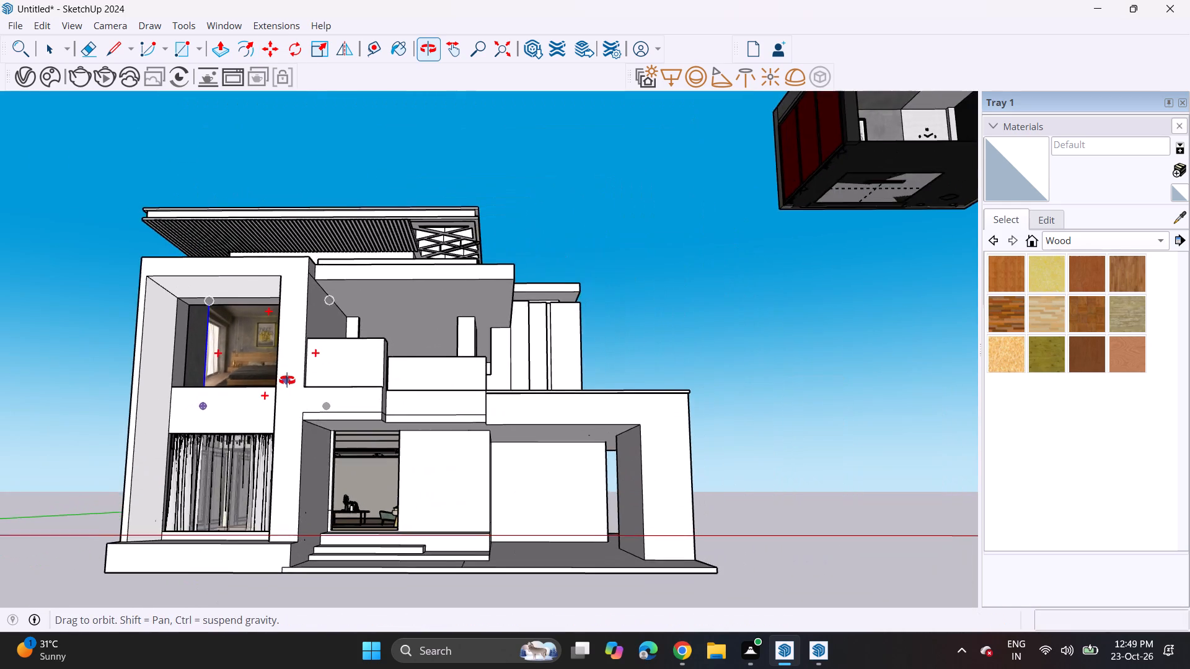
{"action": "middle_click_drag", "start_coordinate": [287, 380], "coordinate": [333, 401]}
{"action": "key", "text": "space"}
{"action": "left_click", "coordinate": [555, 218]}
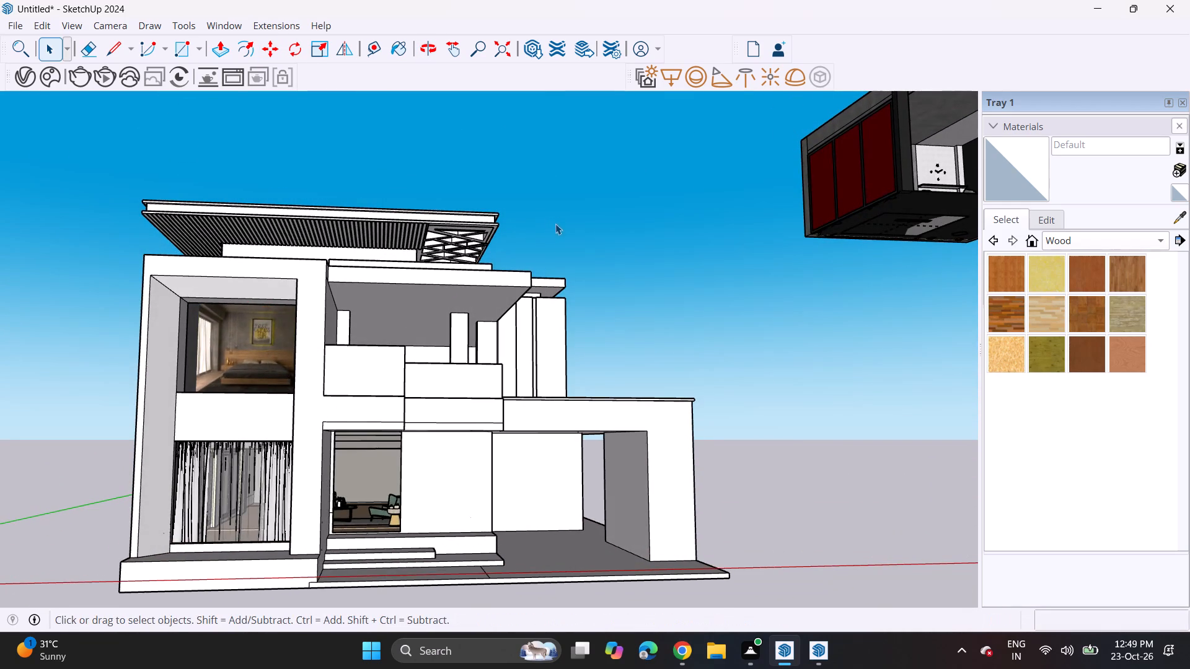
{"action": "middle_click_drag", "start_coordinate": [580, 243], "coordinate": [509, 285]}
{"action": "scroll", "coordinate": [580, 243], "scroll_direction": "up", "scroll_amount": 1}
{"action": "scroll", "coordinate": [508, 281], "scroll_direction": "down", "scroll_amount": 5}
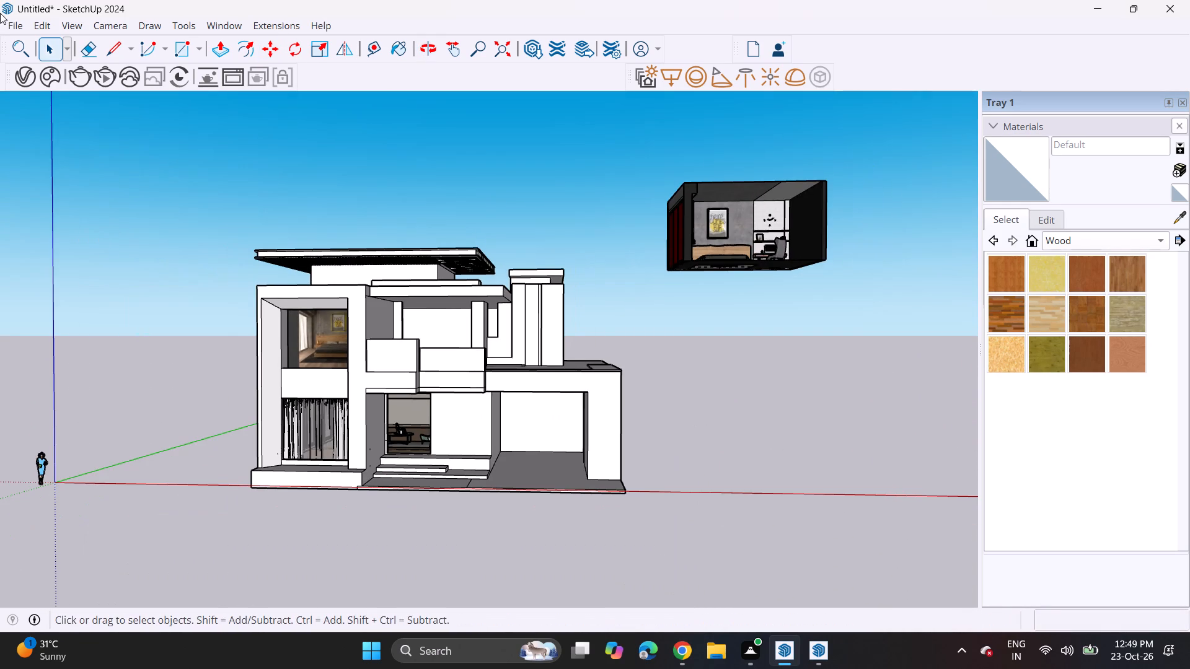
{"action": "left_click", "coordinate": [22, 24]}
{"action": "left_click", "coordinate": [60, 249]}
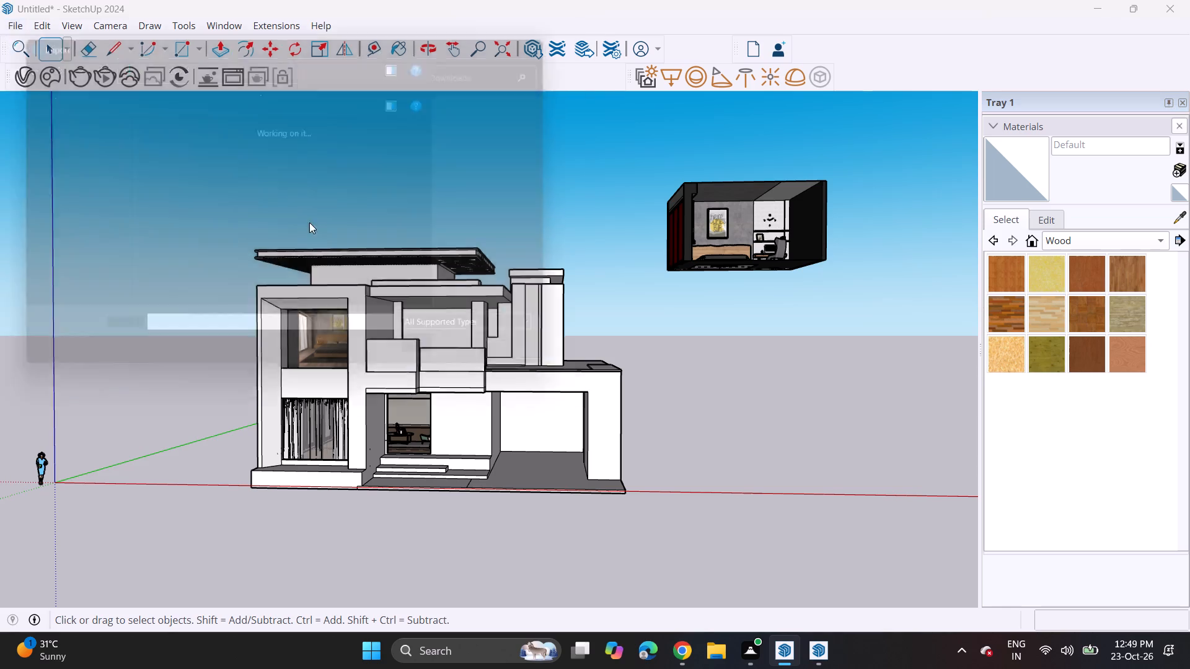
{"action": "scroll", "coordinate": [381, 225], "scroll_direction": "down", "scroll_amount": 7}
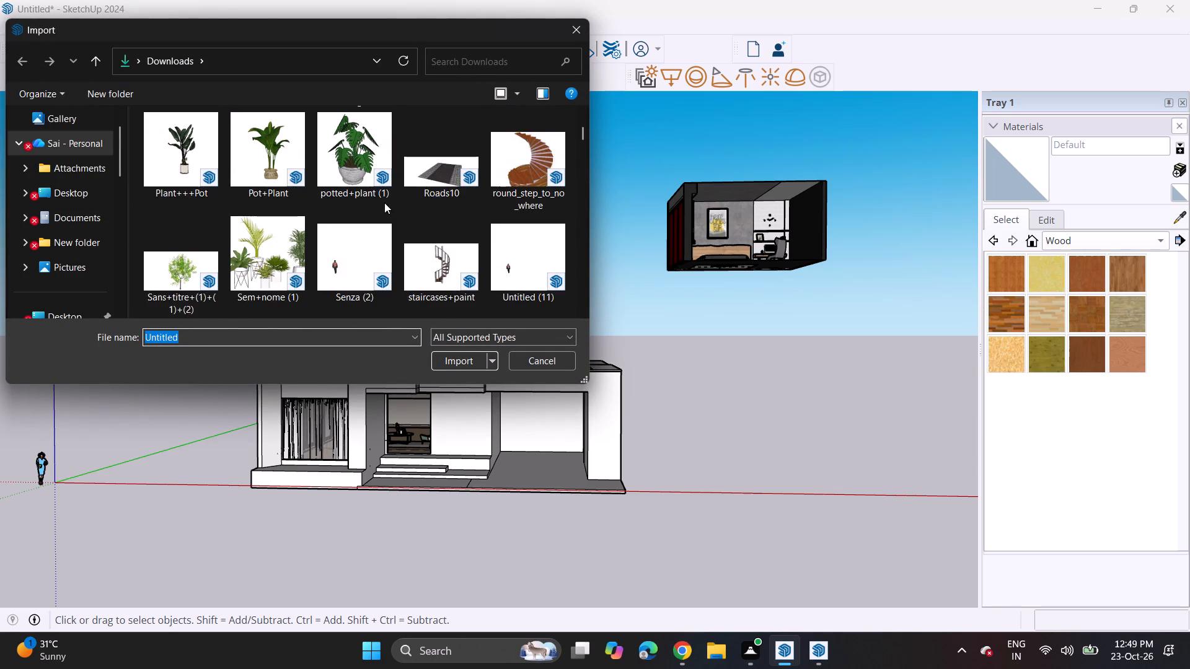
{"action": "scroll", "coordinate": [382, 199], "scroll_direction": "down", "scroll_amount": 9}
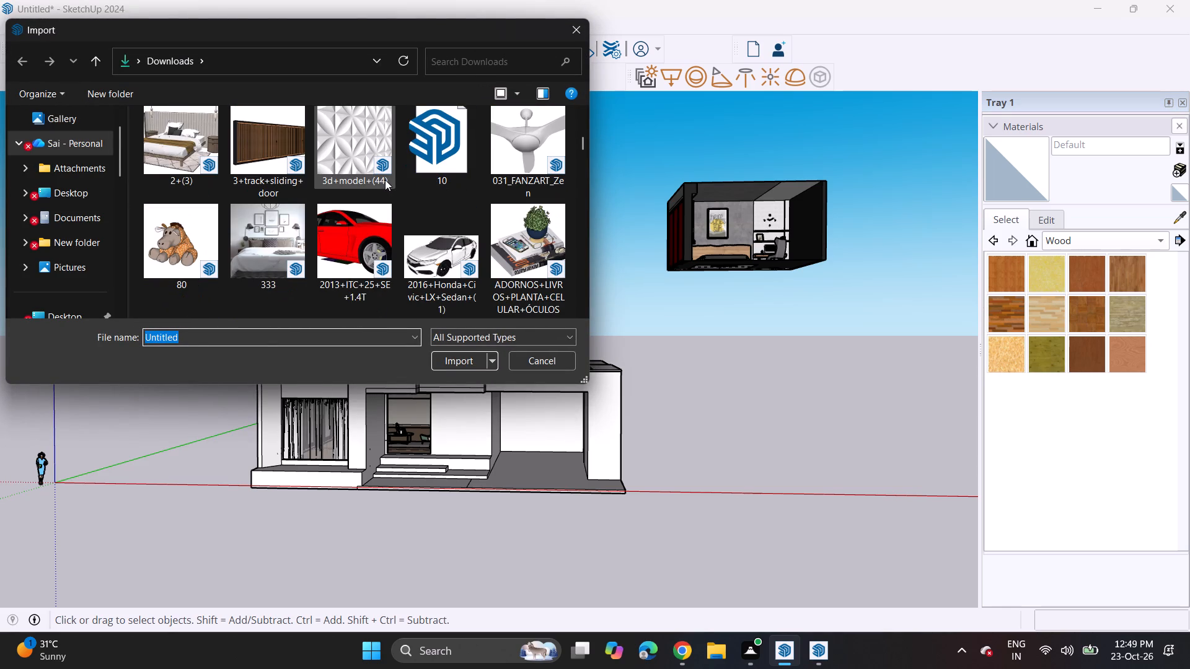
{"action": "scroll", "coordinate": [385, 178], "scroll_direction": "down", "scroll_amount": 3}
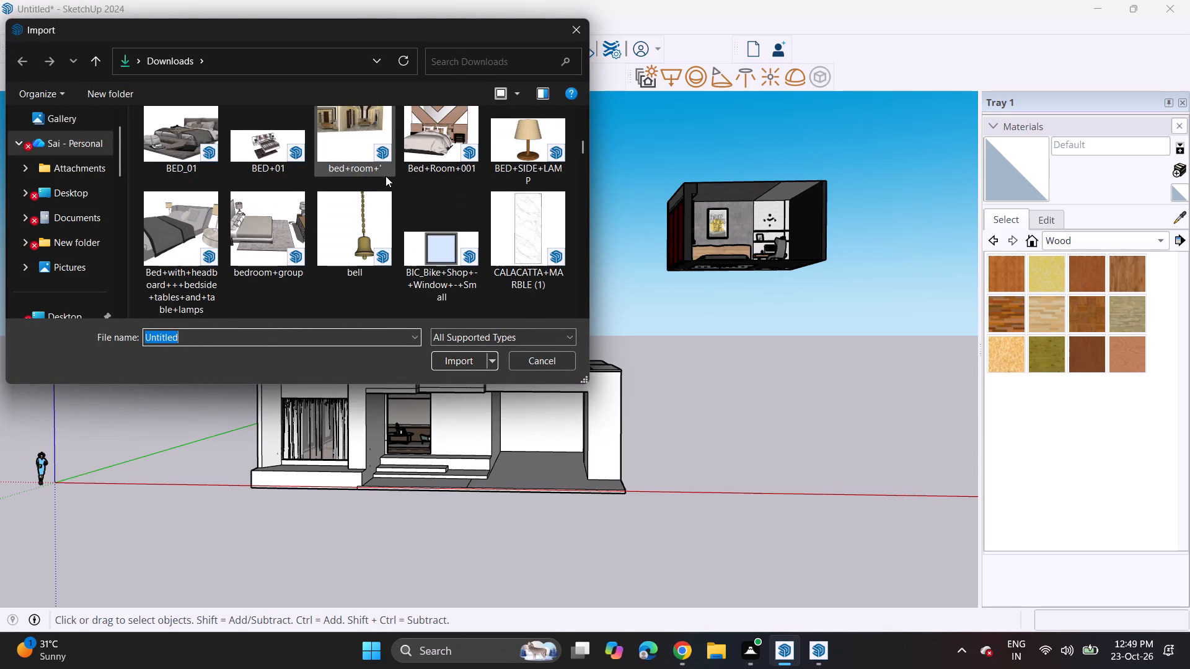
{"action": "scroll", "coordinate": [386, 176], "scroll_direction": "down", "scroll_amount": 3}
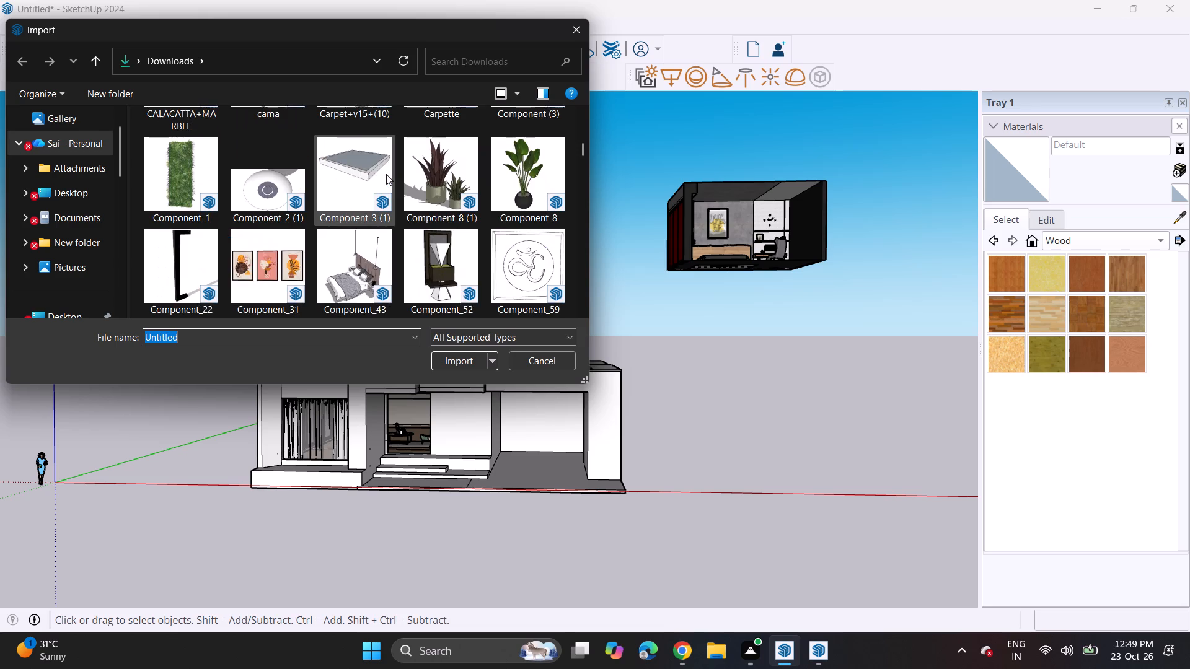
{"action": "scroll", "coordinate": [386, 174], "scroll_direction": "down", "scroll_amount": 6}
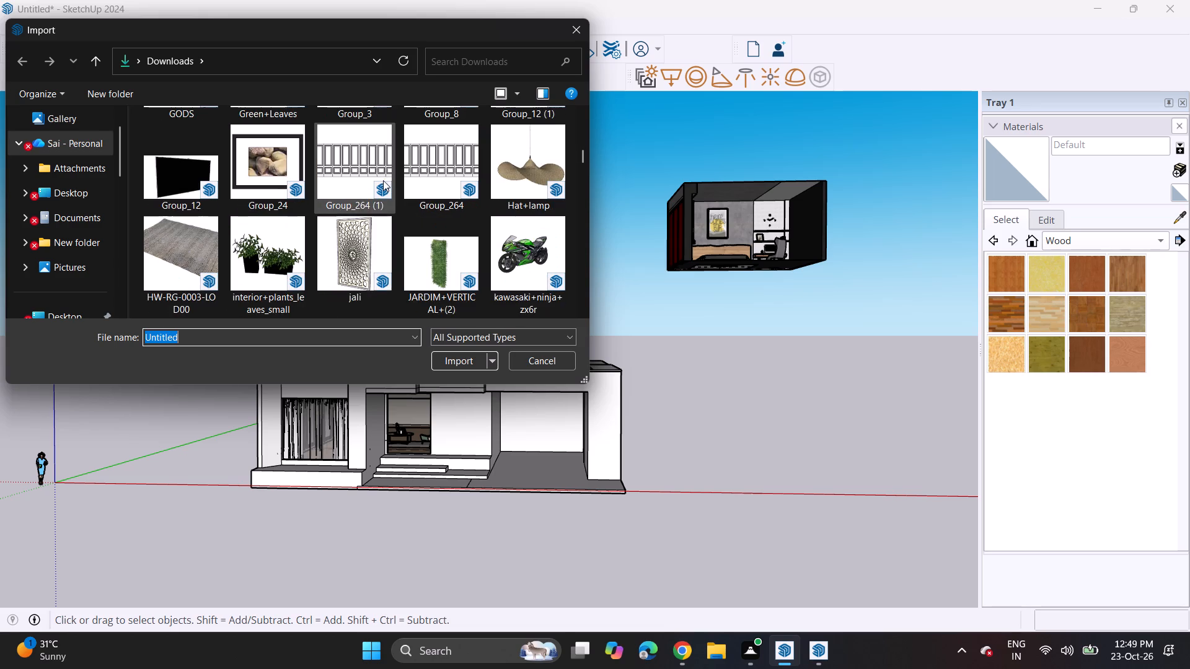
{"action": "scroll", "coordinate": [387, 175], "scroll_direction": "down", "scroll_amount": 5}
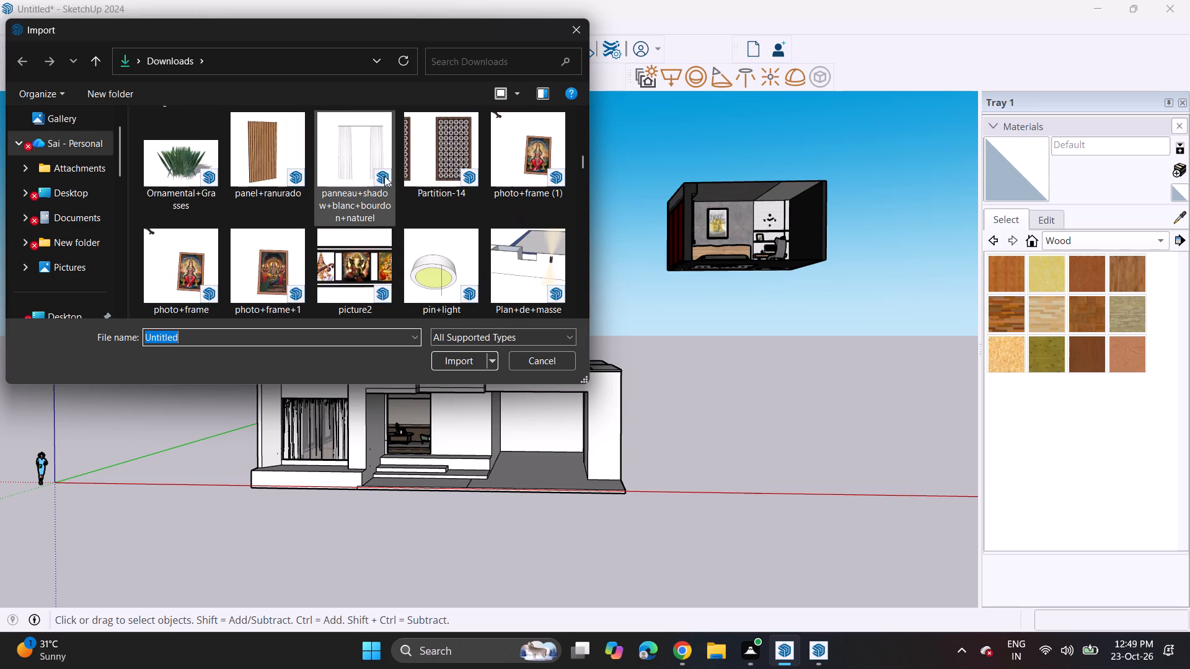
{"action": "scroll", "coordinate": [384, 176], "scroll_direction": "down", "scroll_amount": 3}
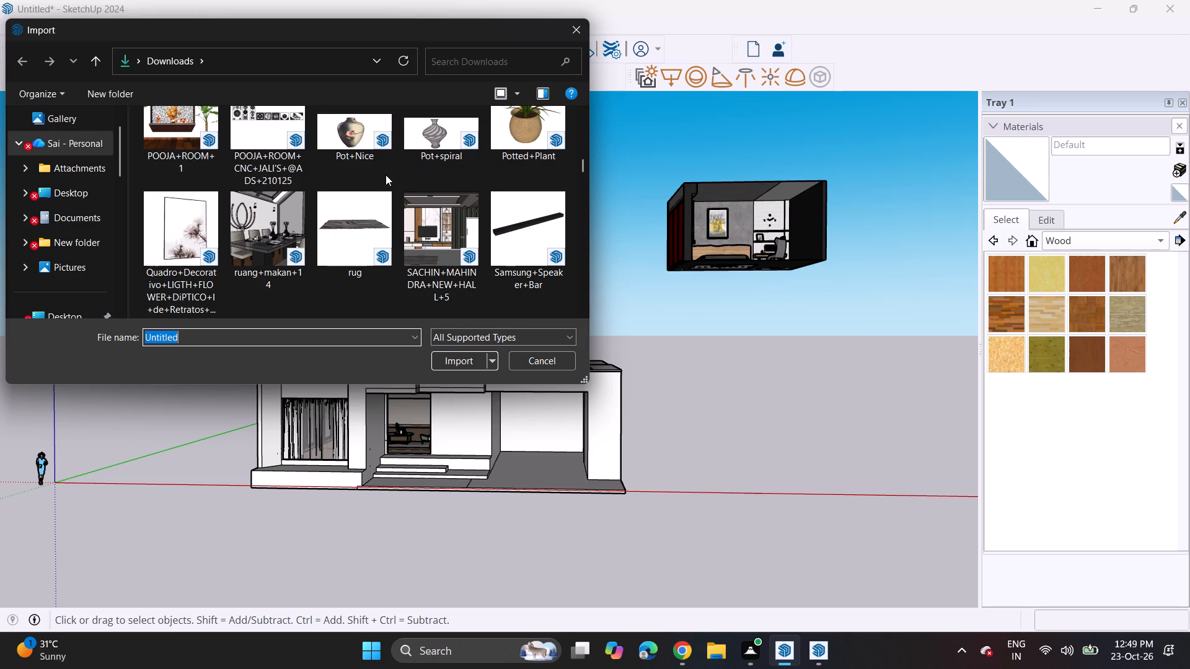
{"action": "left_click", "coordinate": [415, 216]}
{"action": "left_click", "coordinate": [467, 359]}
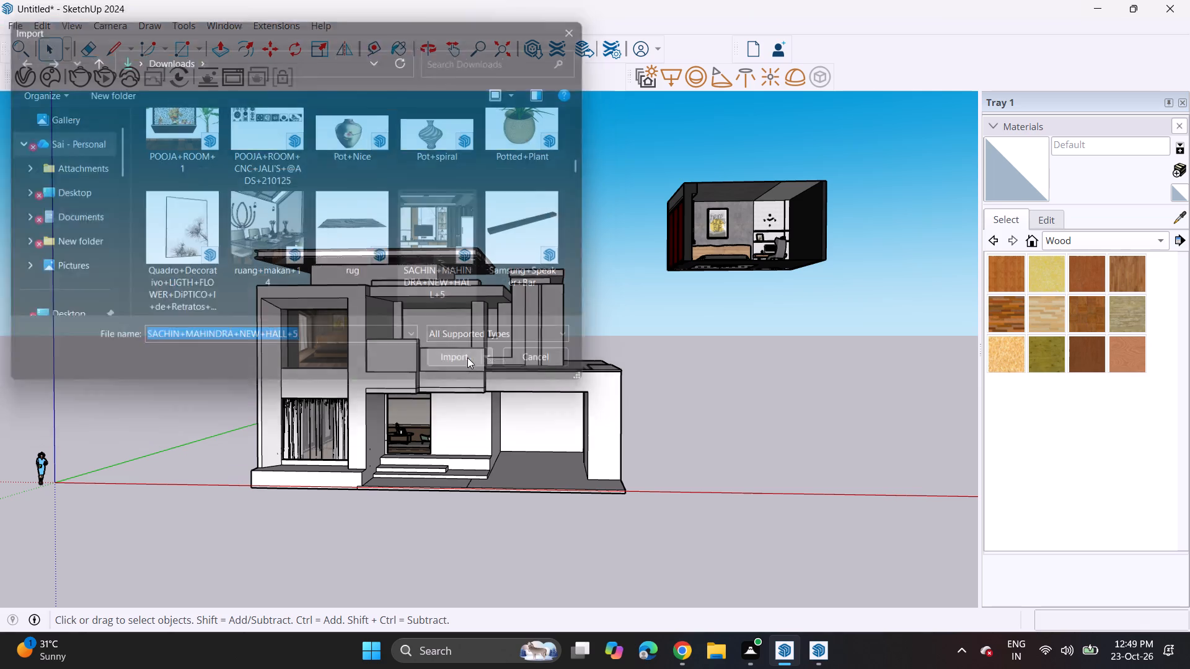
{"action": "middle_click_drag", "start_coordinate": [406, 333], "coordinate": [412, 344]}
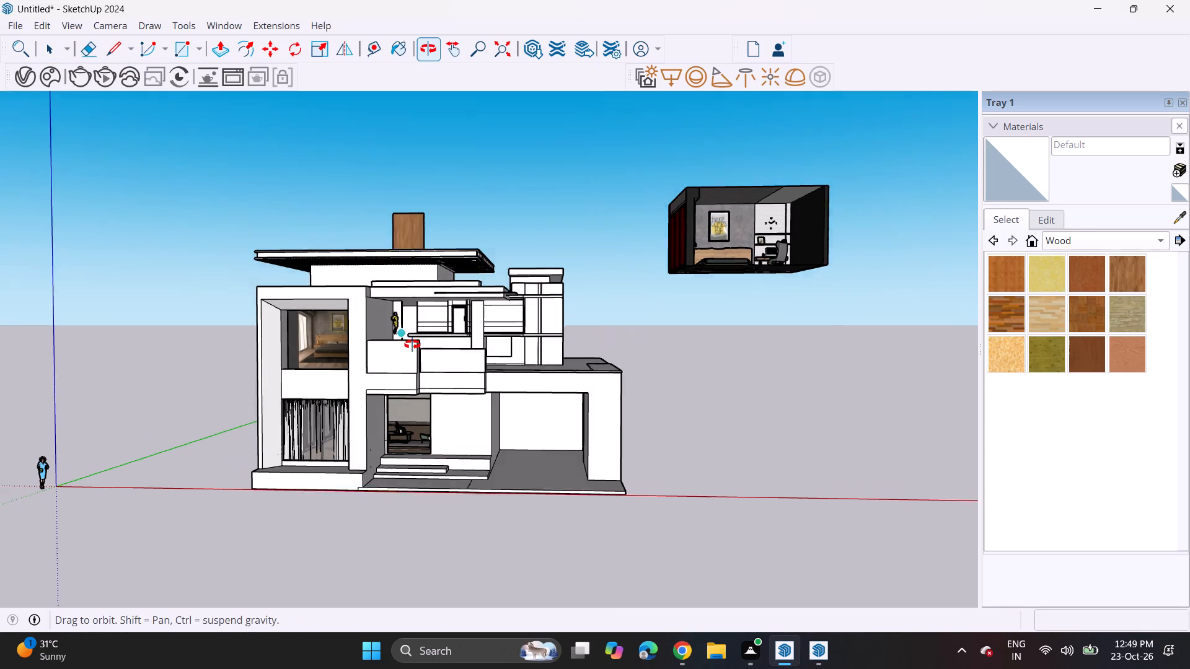
{"action": "middle_click_drag", "start_coordinate": [412, 344], "coordinate": [420, 373]}
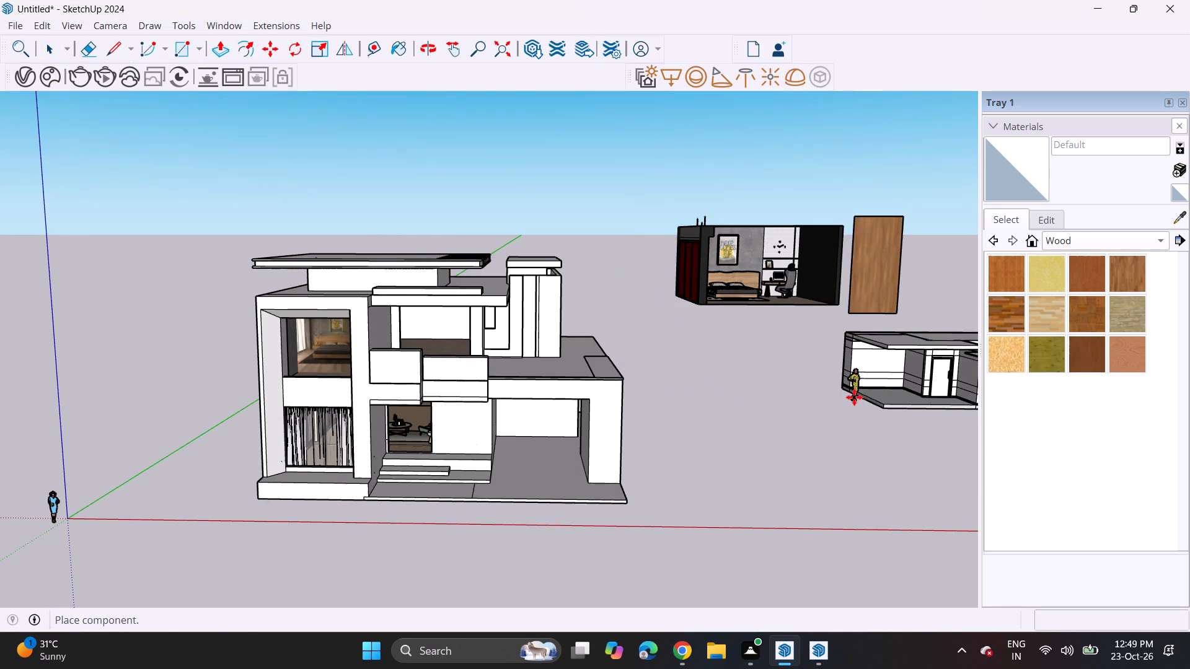
{"action": "middle_click_drag", "start_coordinate": [842, 393], "coordinate": [270, 409]}
{"action": "left_click", "coordinate": [508, 427]}
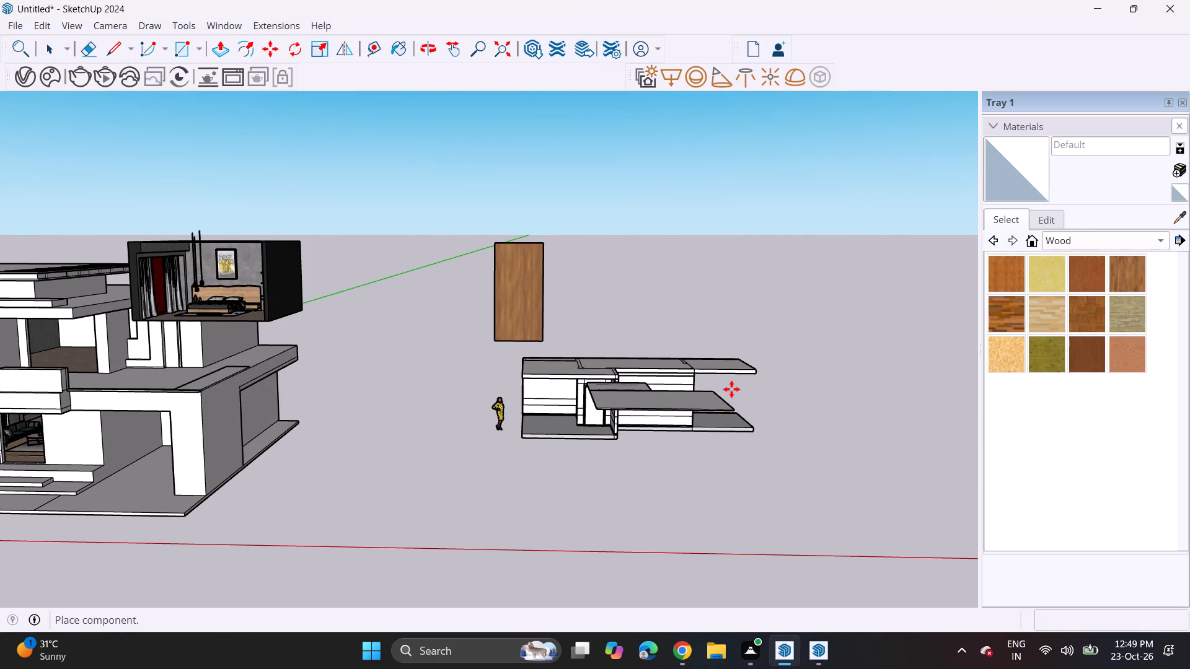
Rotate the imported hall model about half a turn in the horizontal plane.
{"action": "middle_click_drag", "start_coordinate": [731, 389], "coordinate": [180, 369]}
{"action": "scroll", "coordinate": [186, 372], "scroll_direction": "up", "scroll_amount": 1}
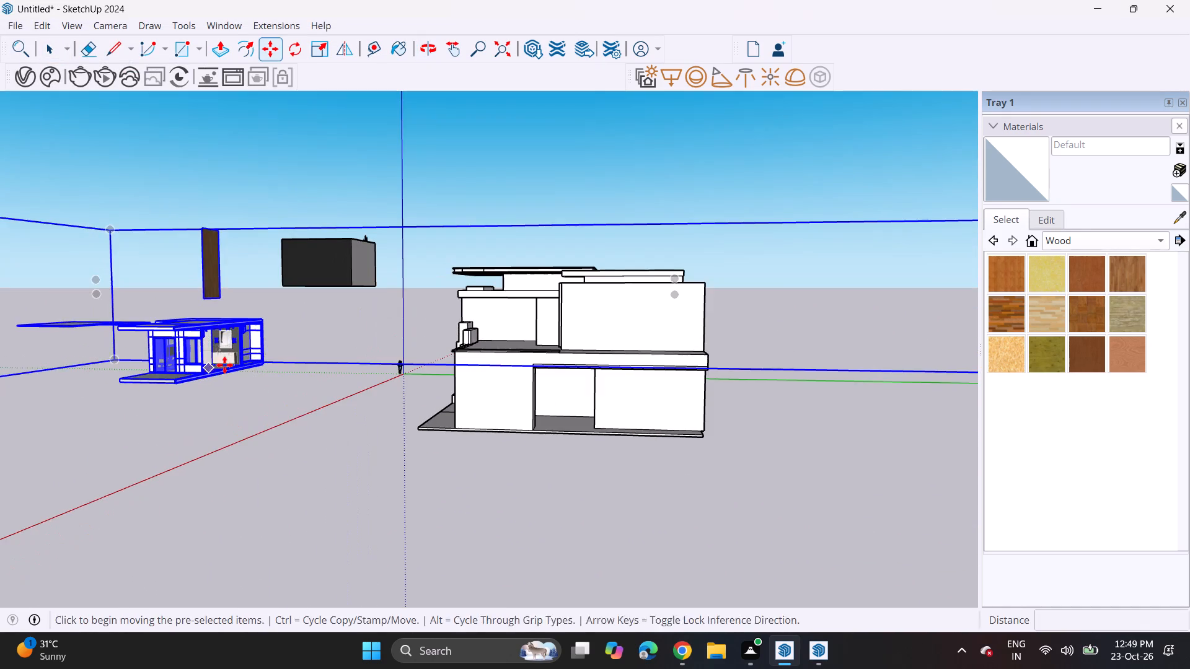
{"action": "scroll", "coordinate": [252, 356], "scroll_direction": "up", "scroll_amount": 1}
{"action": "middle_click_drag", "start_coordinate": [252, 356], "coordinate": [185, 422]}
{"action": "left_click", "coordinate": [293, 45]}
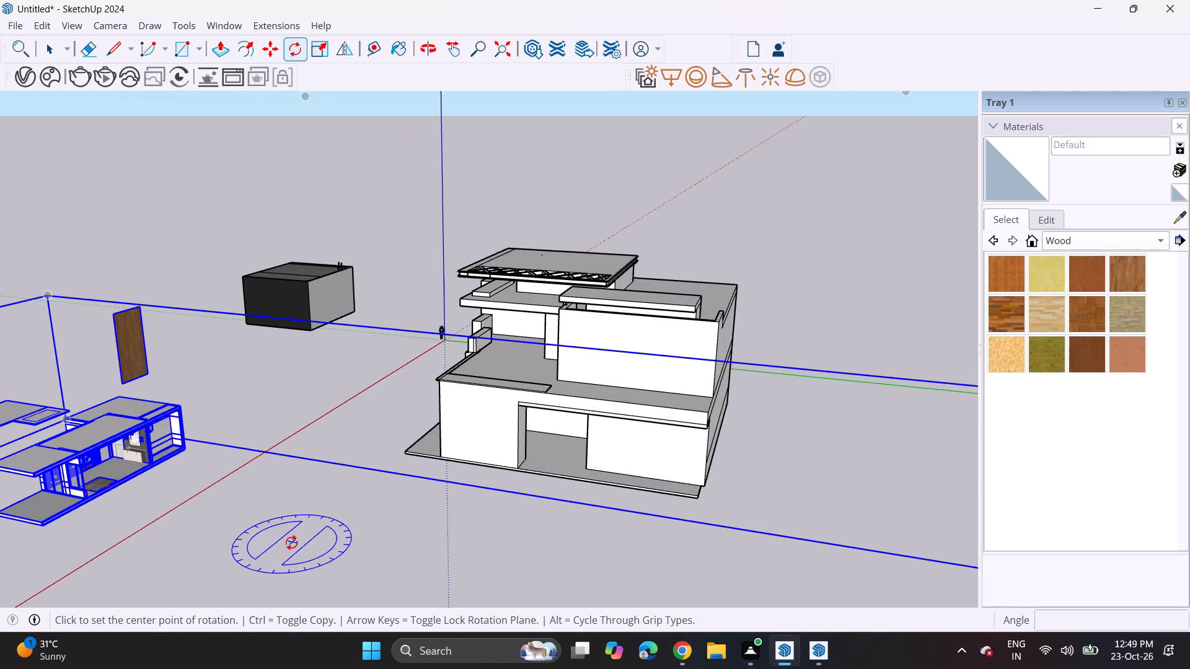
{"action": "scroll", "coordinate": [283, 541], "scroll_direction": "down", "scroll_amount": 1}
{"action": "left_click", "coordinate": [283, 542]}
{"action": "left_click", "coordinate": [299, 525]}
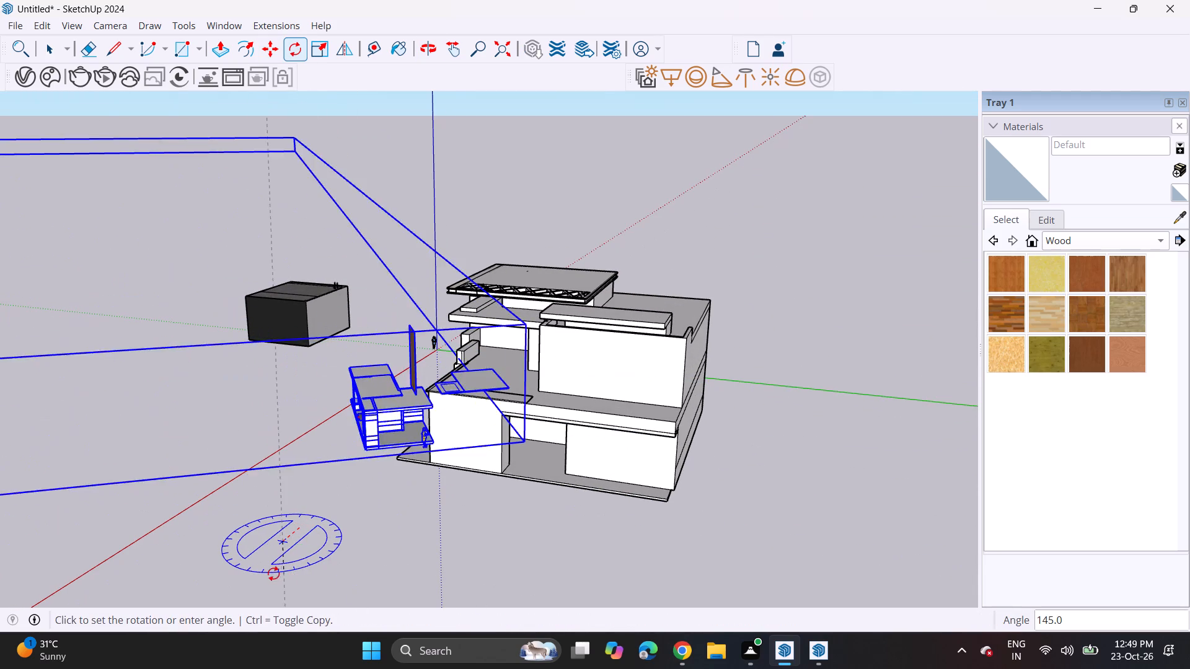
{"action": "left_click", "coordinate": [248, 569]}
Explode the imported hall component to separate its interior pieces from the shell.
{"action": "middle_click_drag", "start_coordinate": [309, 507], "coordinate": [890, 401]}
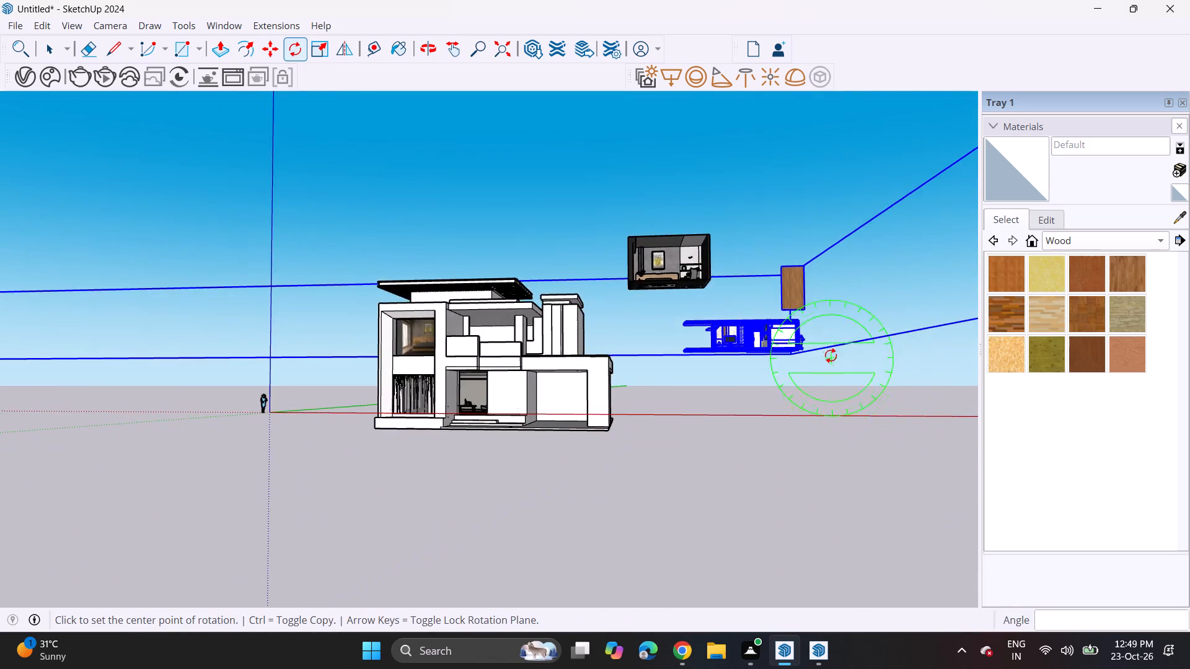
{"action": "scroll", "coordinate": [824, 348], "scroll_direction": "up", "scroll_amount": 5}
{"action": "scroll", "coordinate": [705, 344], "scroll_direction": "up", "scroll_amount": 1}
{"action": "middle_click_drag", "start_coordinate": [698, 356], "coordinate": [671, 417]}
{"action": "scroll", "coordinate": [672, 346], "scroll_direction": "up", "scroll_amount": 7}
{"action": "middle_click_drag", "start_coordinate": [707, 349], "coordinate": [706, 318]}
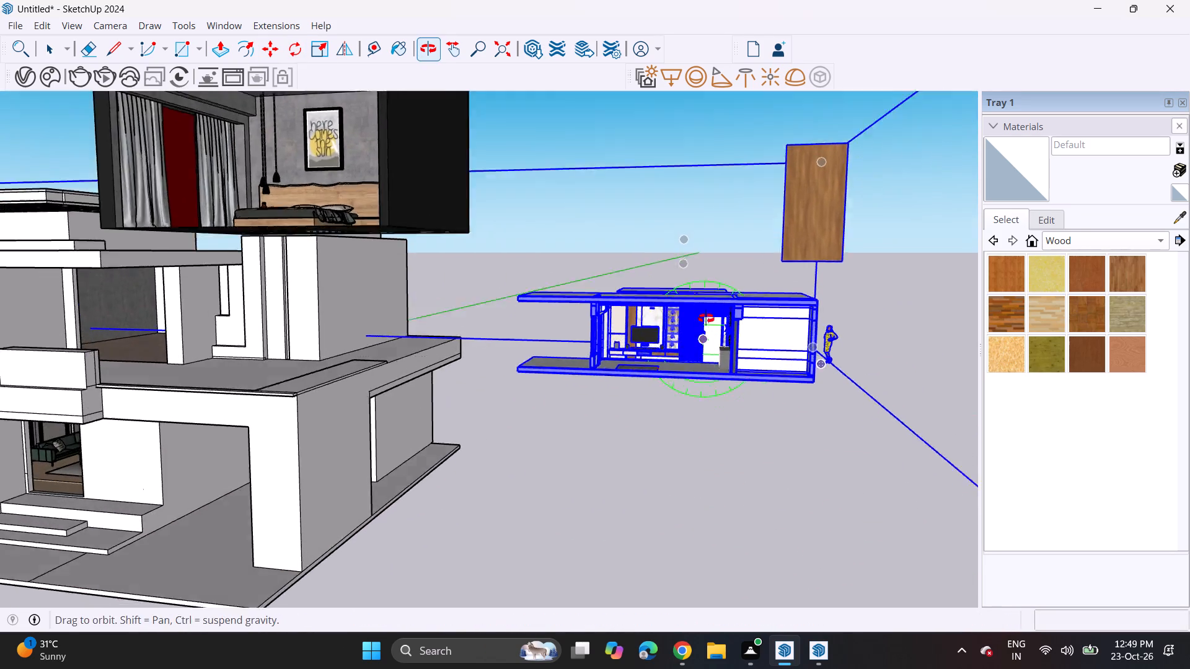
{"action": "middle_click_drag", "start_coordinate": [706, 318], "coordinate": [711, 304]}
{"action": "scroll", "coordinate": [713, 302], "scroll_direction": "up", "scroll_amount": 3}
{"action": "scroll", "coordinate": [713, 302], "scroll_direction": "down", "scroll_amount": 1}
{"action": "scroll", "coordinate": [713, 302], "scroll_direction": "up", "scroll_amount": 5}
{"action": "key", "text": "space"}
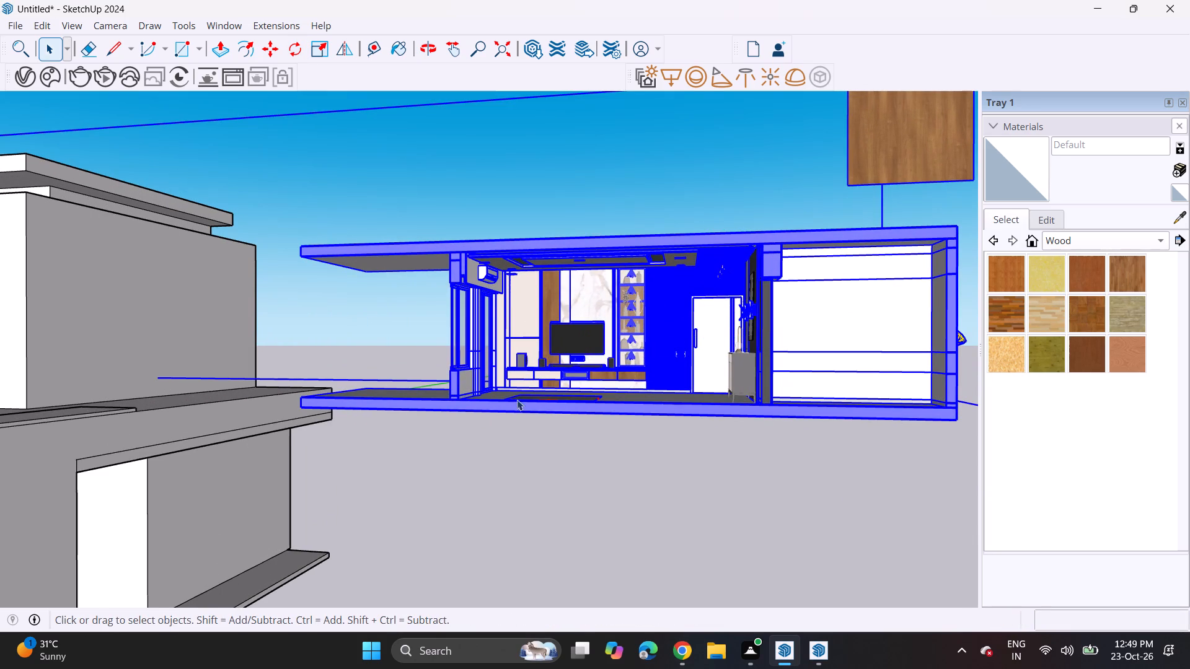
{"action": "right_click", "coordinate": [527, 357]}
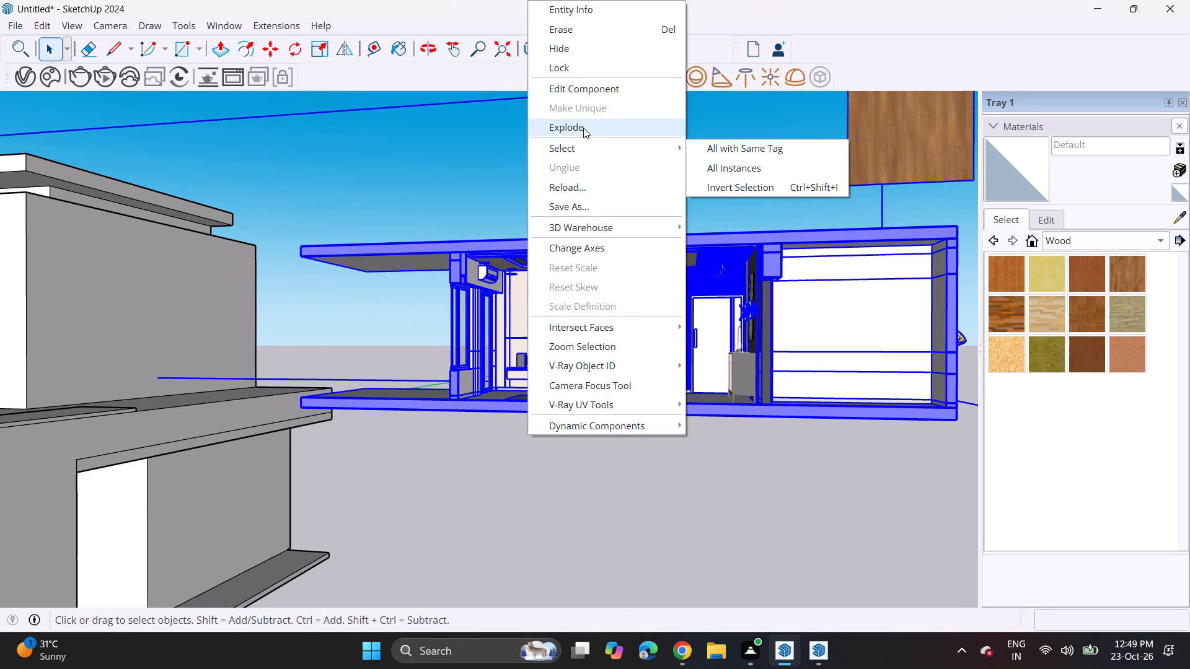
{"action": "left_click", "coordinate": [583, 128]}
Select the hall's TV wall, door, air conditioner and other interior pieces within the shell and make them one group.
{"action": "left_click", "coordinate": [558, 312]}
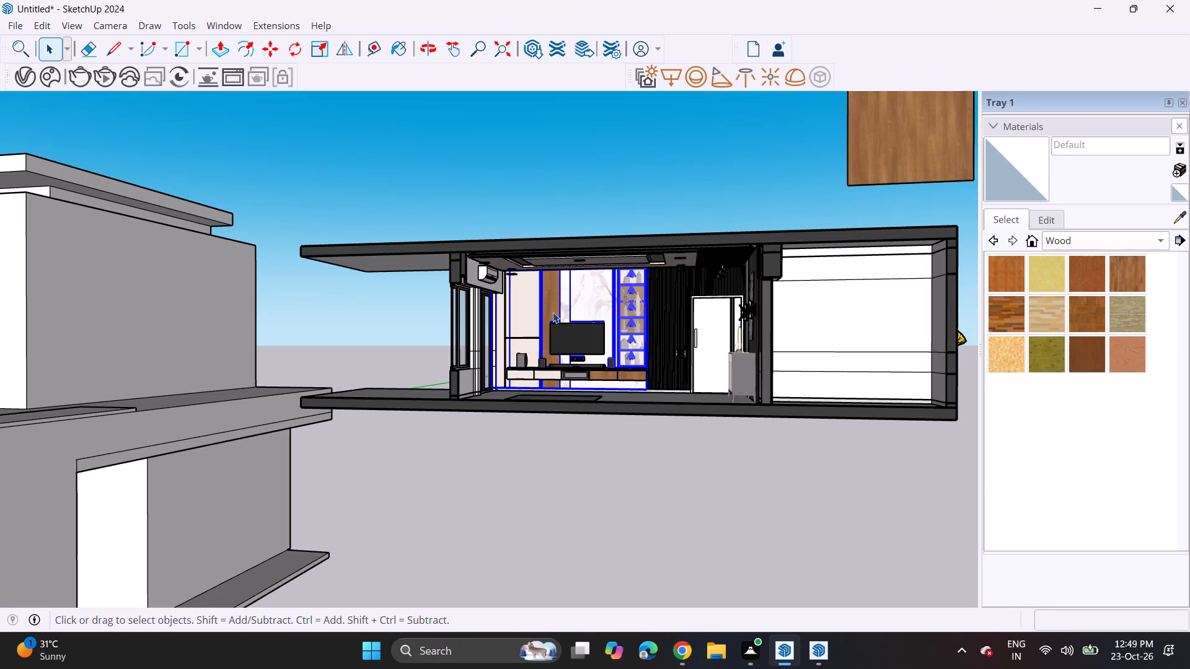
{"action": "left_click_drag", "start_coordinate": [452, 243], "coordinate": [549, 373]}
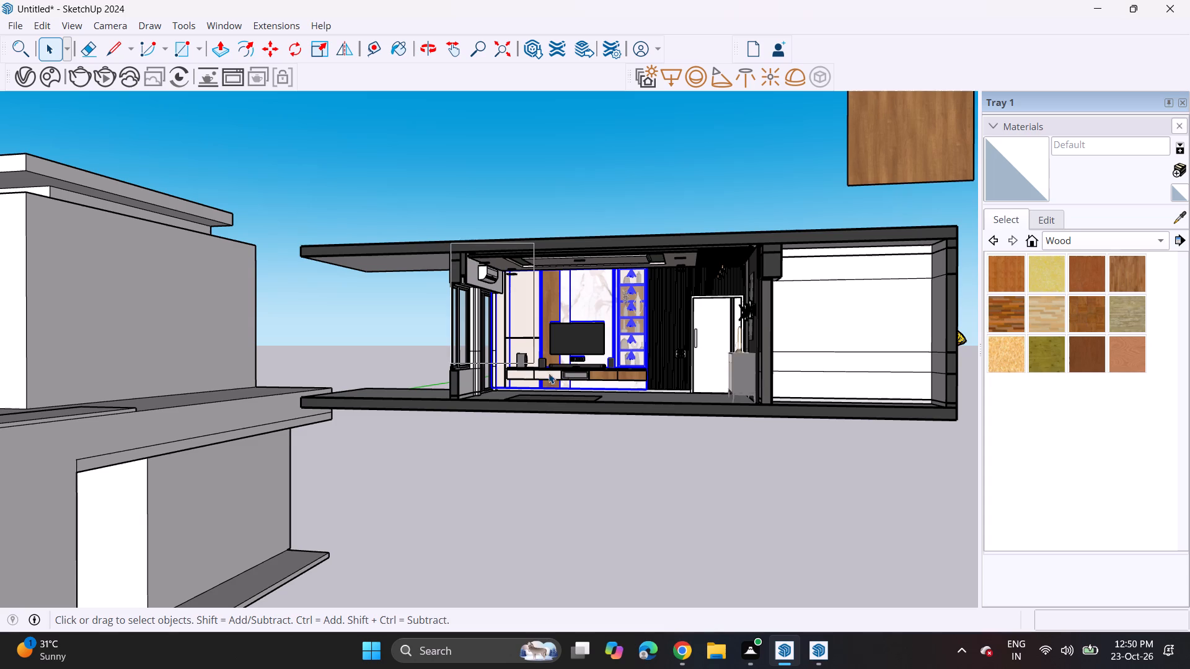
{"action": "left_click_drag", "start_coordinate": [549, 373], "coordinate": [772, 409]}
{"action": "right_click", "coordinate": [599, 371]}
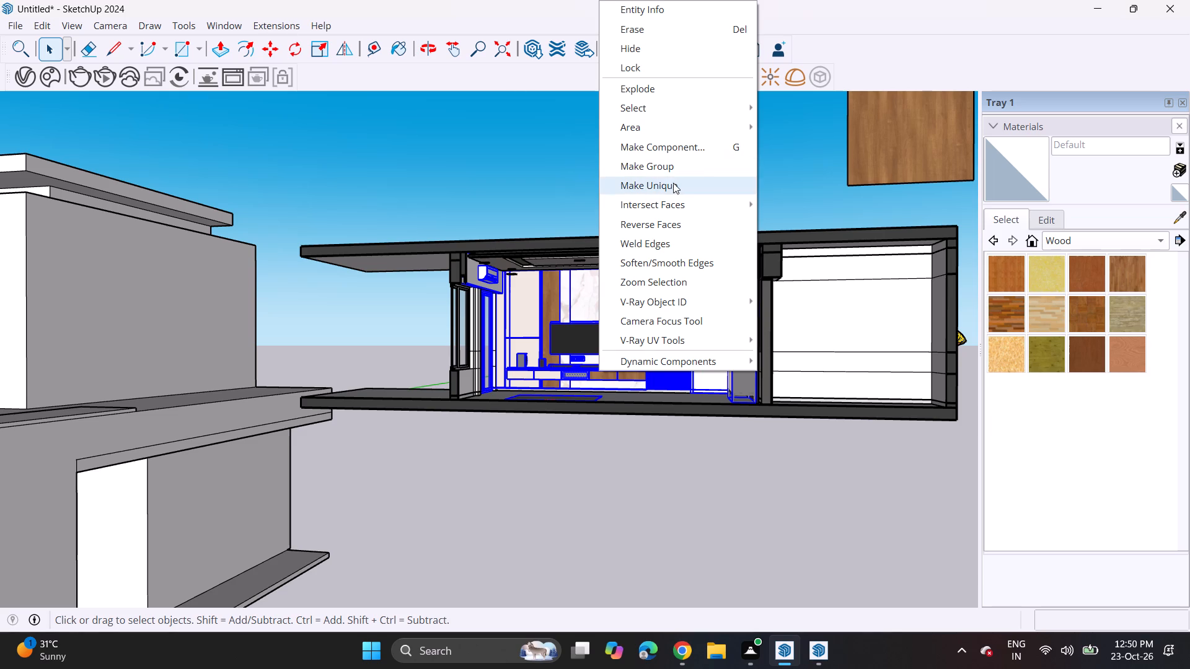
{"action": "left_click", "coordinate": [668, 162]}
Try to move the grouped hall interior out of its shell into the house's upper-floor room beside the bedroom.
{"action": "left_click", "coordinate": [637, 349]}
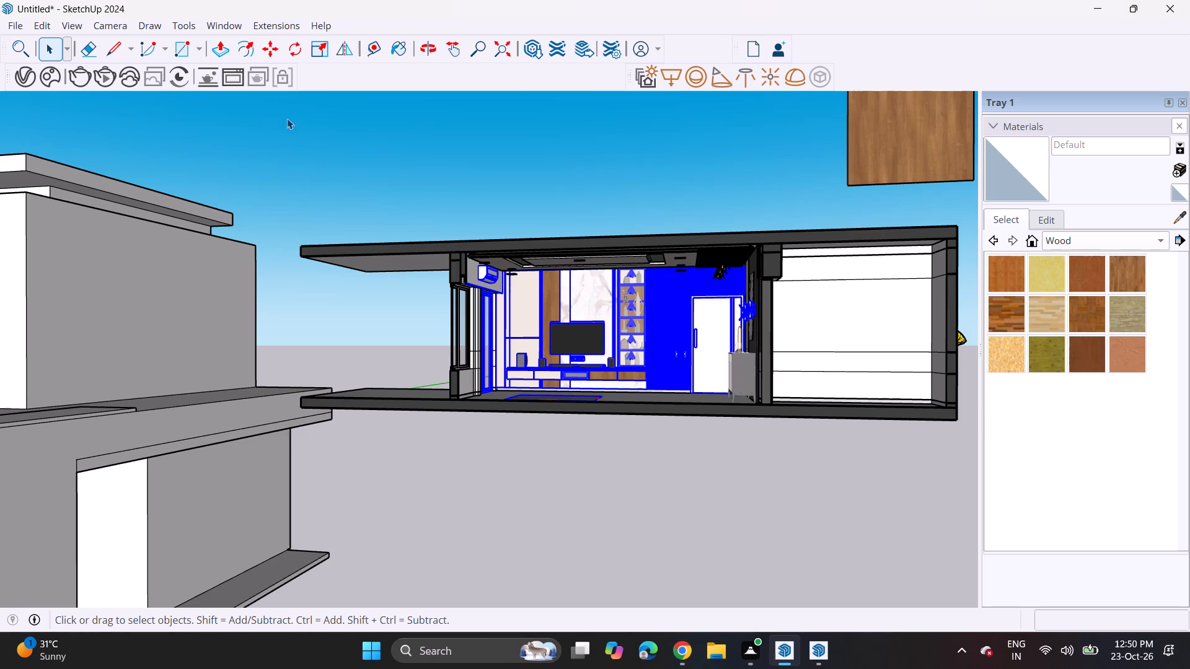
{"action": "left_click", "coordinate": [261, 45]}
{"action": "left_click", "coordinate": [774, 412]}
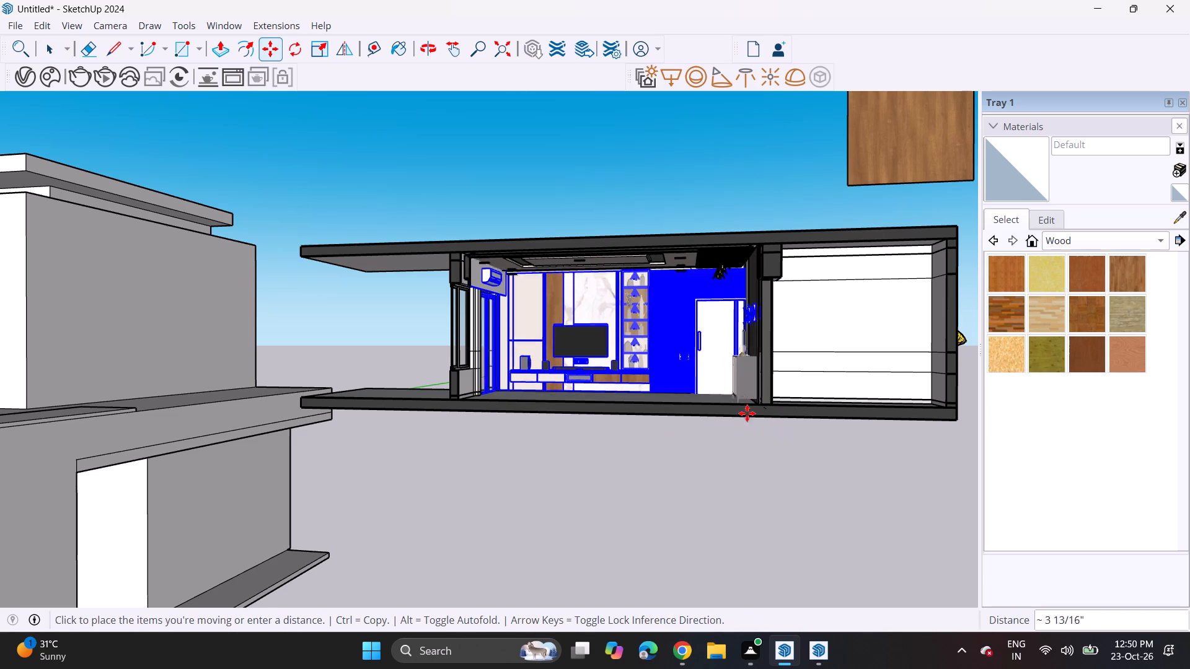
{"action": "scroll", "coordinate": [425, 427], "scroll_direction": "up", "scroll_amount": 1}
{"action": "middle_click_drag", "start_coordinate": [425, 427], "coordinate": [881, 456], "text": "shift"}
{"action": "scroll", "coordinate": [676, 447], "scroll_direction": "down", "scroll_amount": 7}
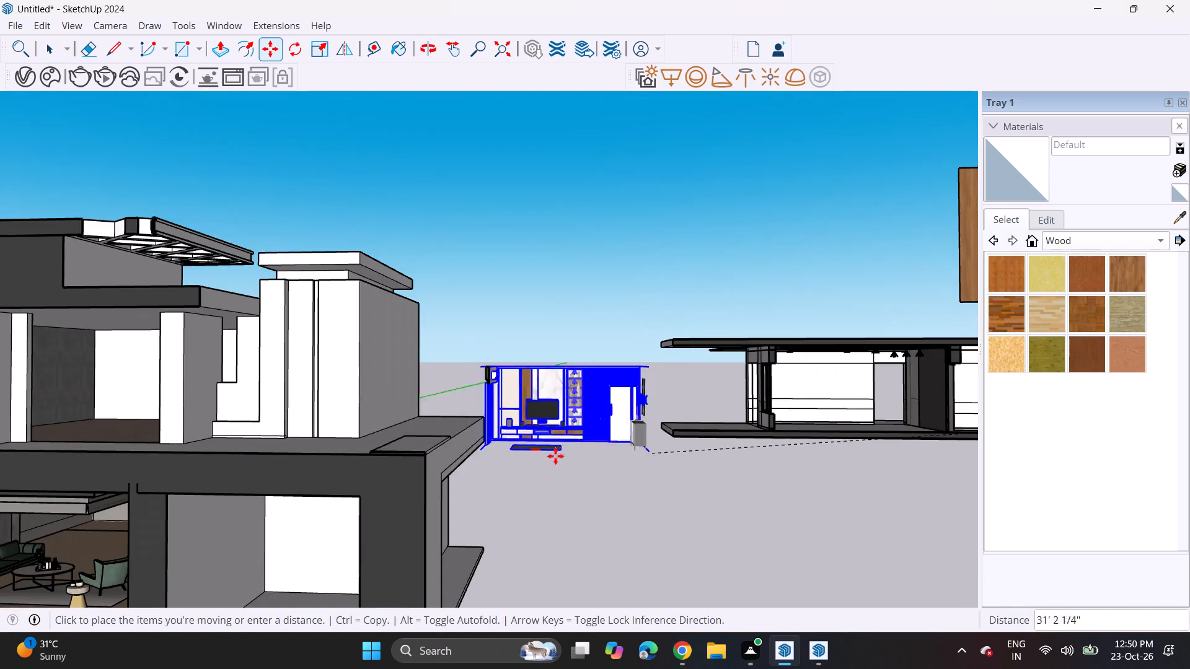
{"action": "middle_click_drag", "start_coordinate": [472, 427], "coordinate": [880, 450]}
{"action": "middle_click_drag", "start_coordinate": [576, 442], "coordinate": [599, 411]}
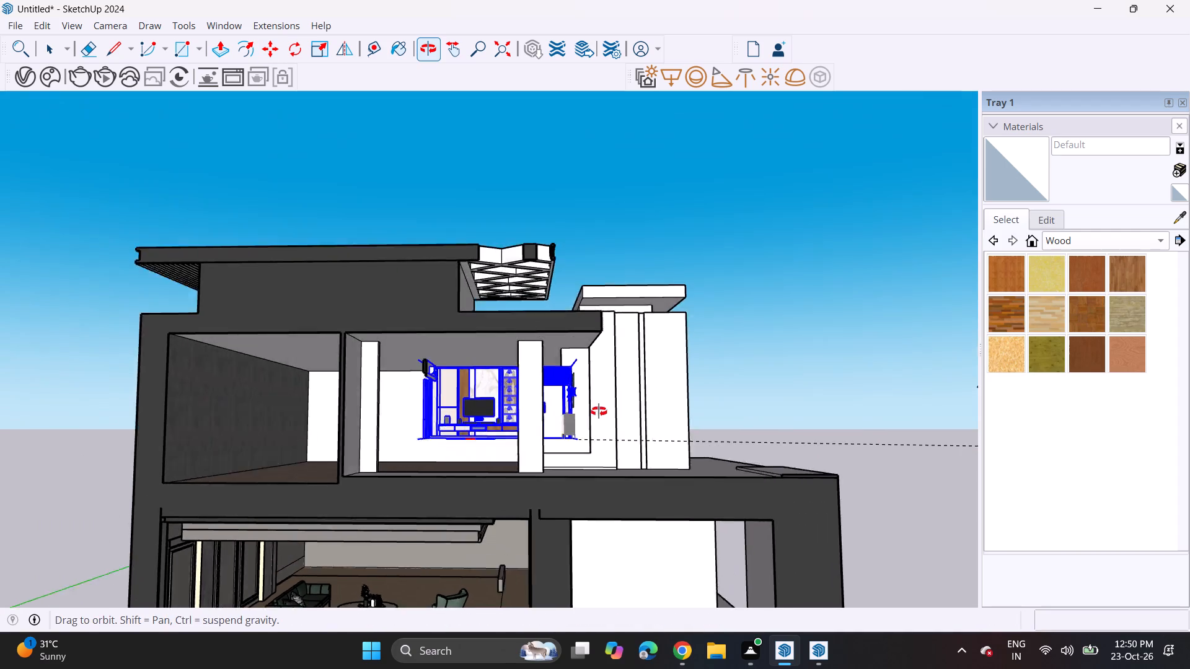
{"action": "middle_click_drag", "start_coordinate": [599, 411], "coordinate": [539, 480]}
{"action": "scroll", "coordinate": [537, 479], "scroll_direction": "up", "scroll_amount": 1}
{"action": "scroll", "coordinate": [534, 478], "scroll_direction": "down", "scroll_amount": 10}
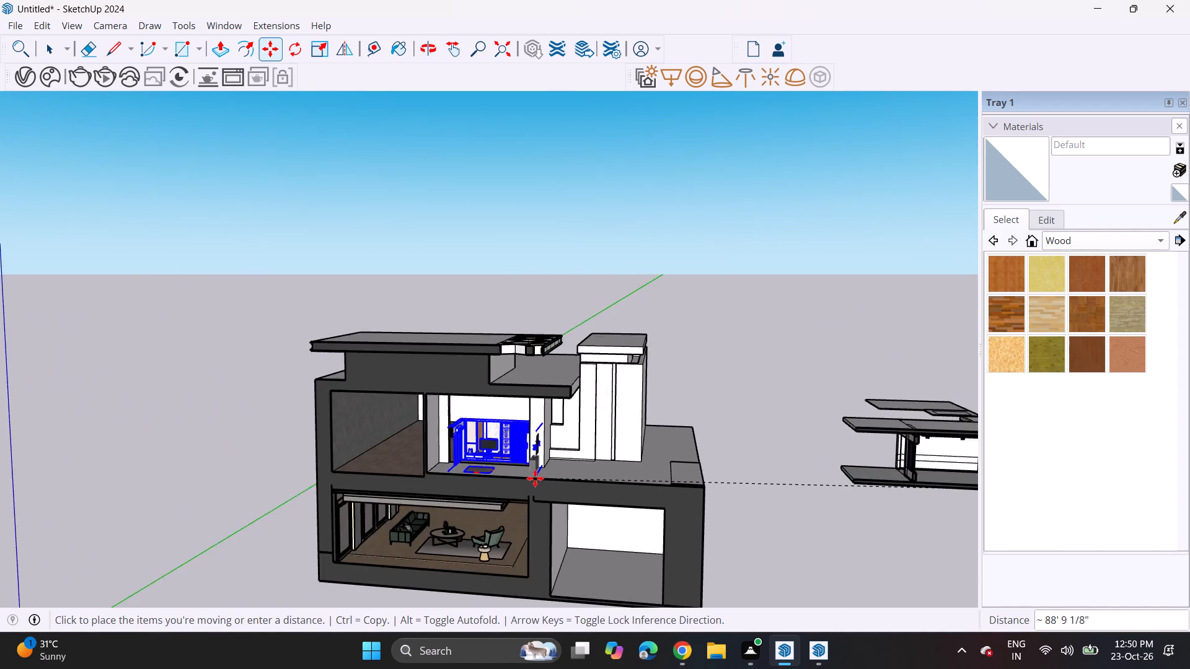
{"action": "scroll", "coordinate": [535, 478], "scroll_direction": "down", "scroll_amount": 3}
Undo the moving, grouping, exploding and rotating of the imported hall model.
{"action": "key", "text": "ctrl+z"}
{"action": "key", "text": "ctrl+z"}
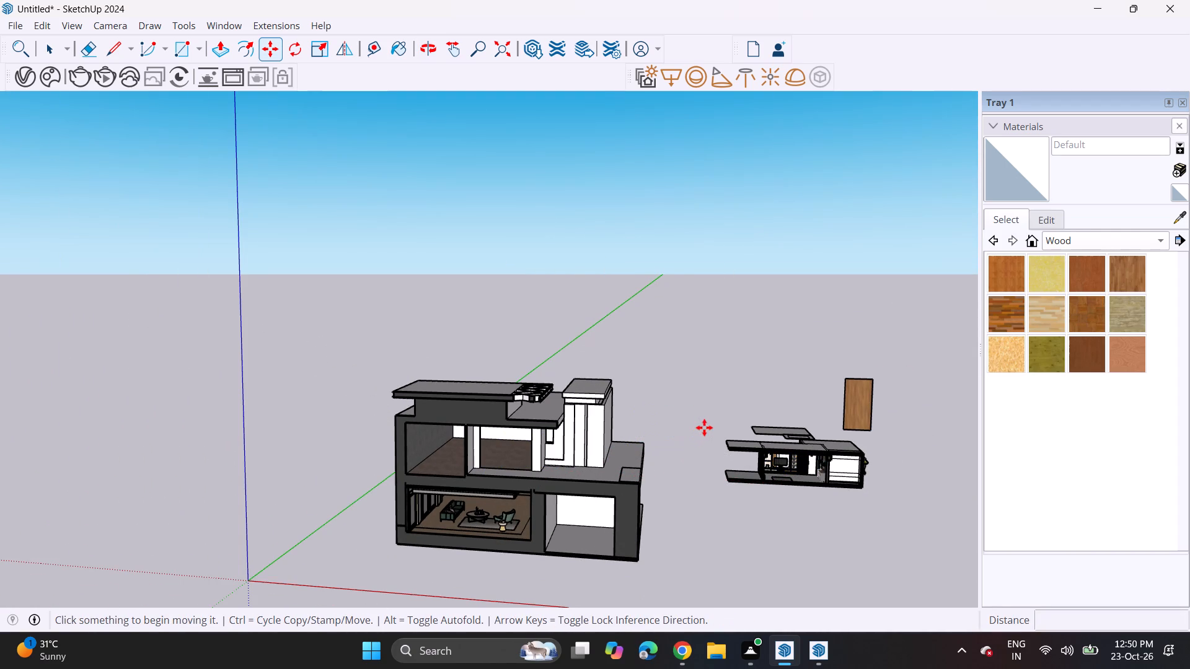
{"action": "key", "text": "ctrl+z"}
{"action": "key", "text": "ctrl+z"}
Move the whole imported hall model about 538 ft farther away from the house, then deselect it.
{"action": "scroll", "coordinate": [707, 435], "scroll_direction": "down", "scroll_amount": 6}
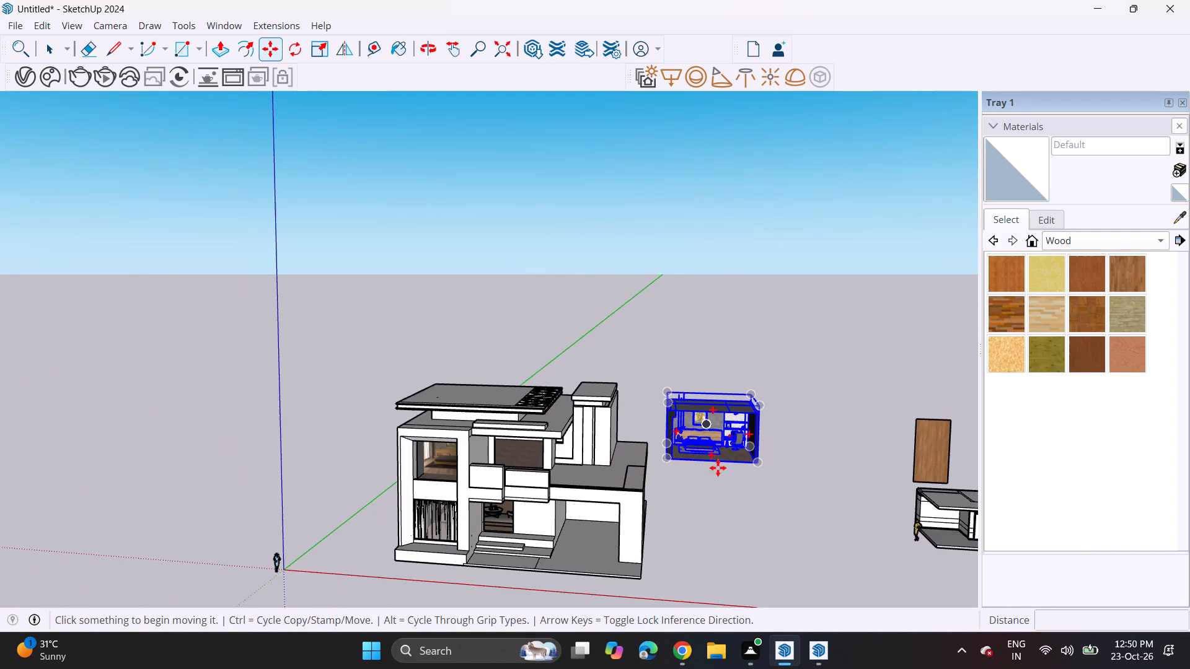
{"action": "middle_click_drag", "start_coordinate": [723, 470], "coordinate": [571, 471]}
{"action": "scroll", "coordinate": [620, 463], "scroll_direction": "up", "scroll_amount": 6}
{"action": "scroll", "coordinate": [566, 442], "scroll_direction": "down", "scroll_amount": 6}
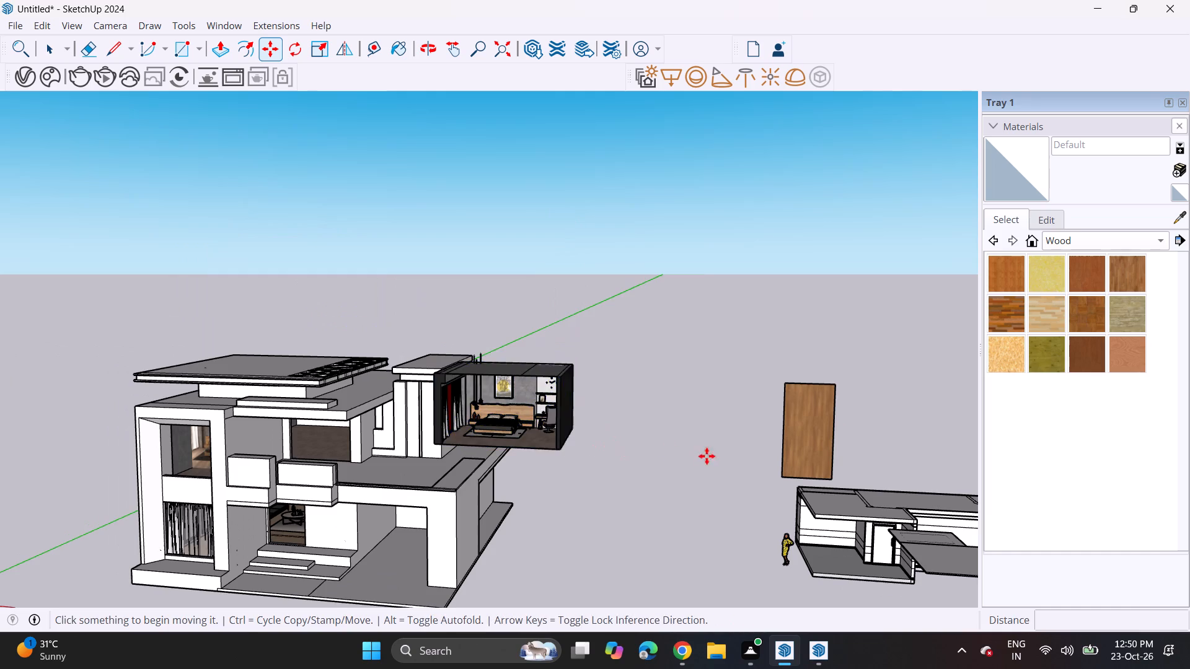
{"action": "middle_click_drag", "start_coordinate": [702, 452], "coordinate": [522, 418]}
{"action": "scroll", "coordinate": [538, 424], "scroll_direction": "down", "scroll_amount": 7}
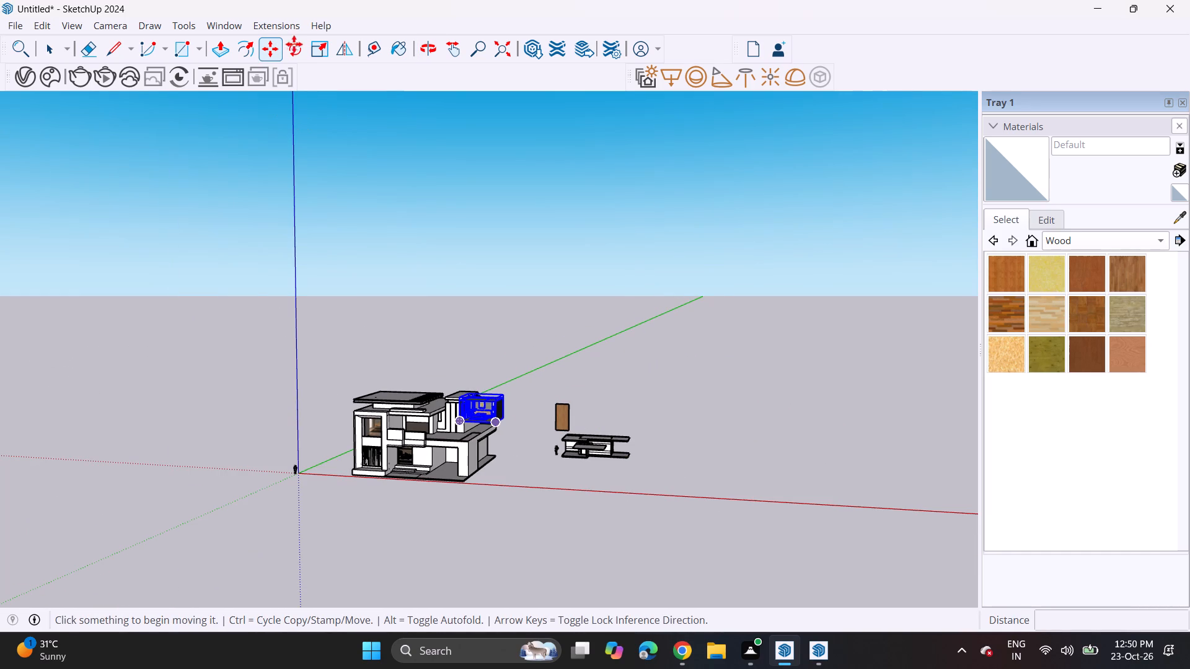
{"action": "key", "text": "space"}
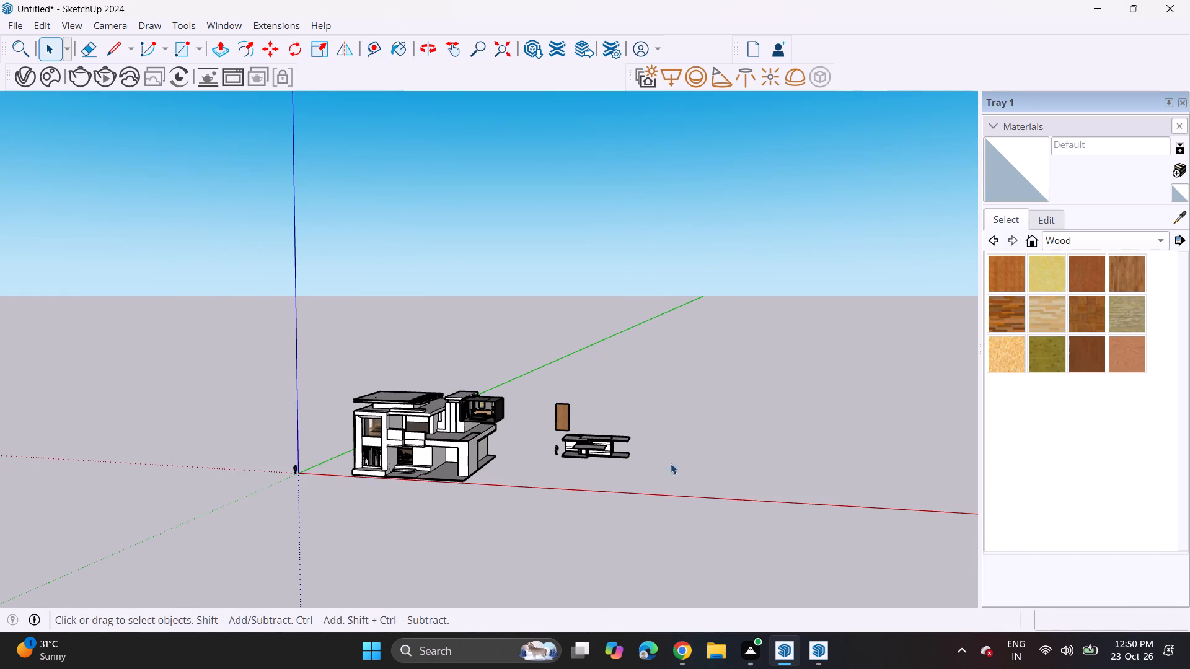
{"action": "left_click", "coordinate": [604, 434]}
{"action": "left_click", "coordinate": [588, 454]}
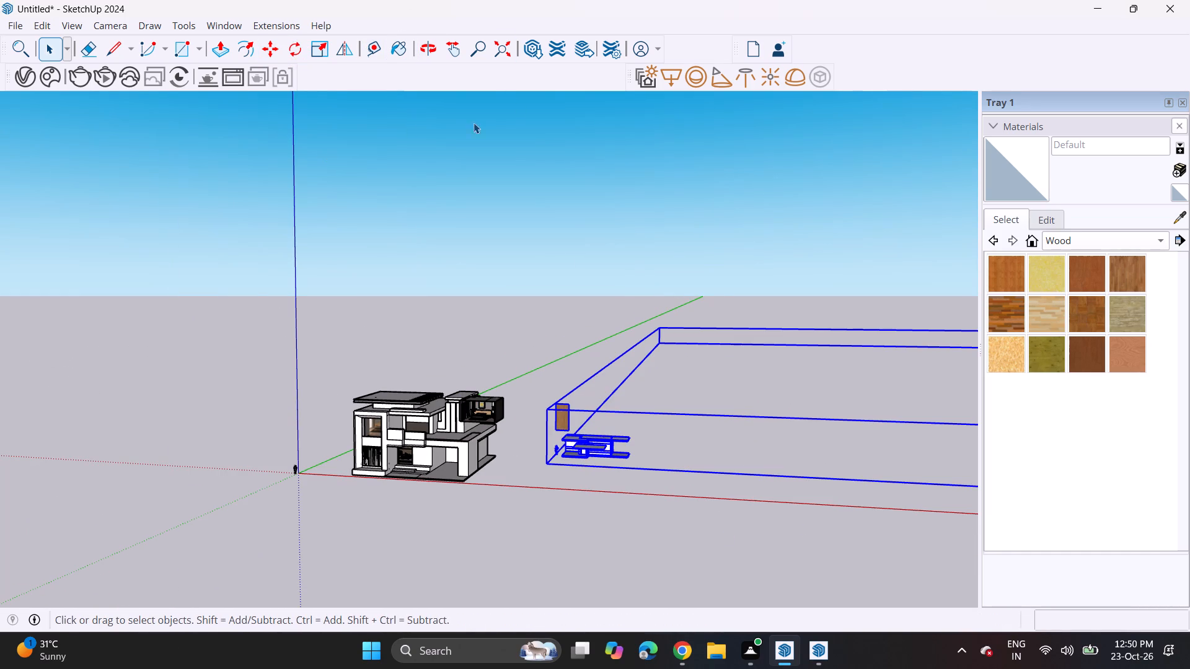
{"action": "left_click", "coordinate": [275, 43]}
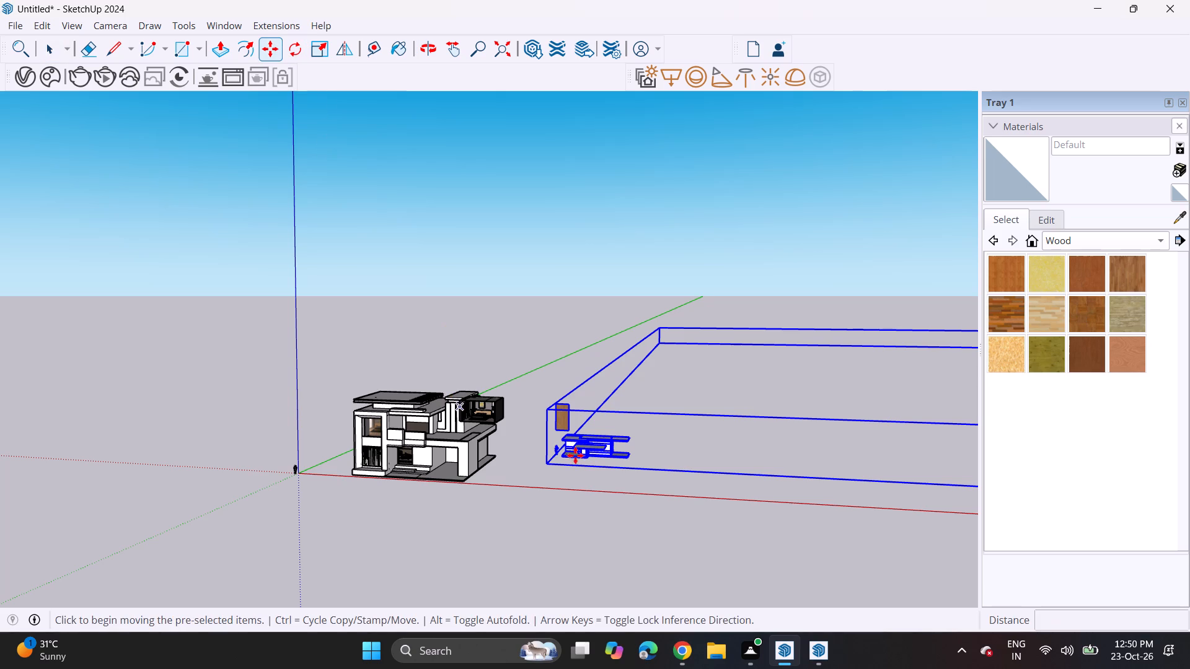
{"action": "middle_click_drag", "start_coordinate": [577, 448], "coordinate": [557, 527]}
{"action": "left_click", "coordinate": [529, 507]}
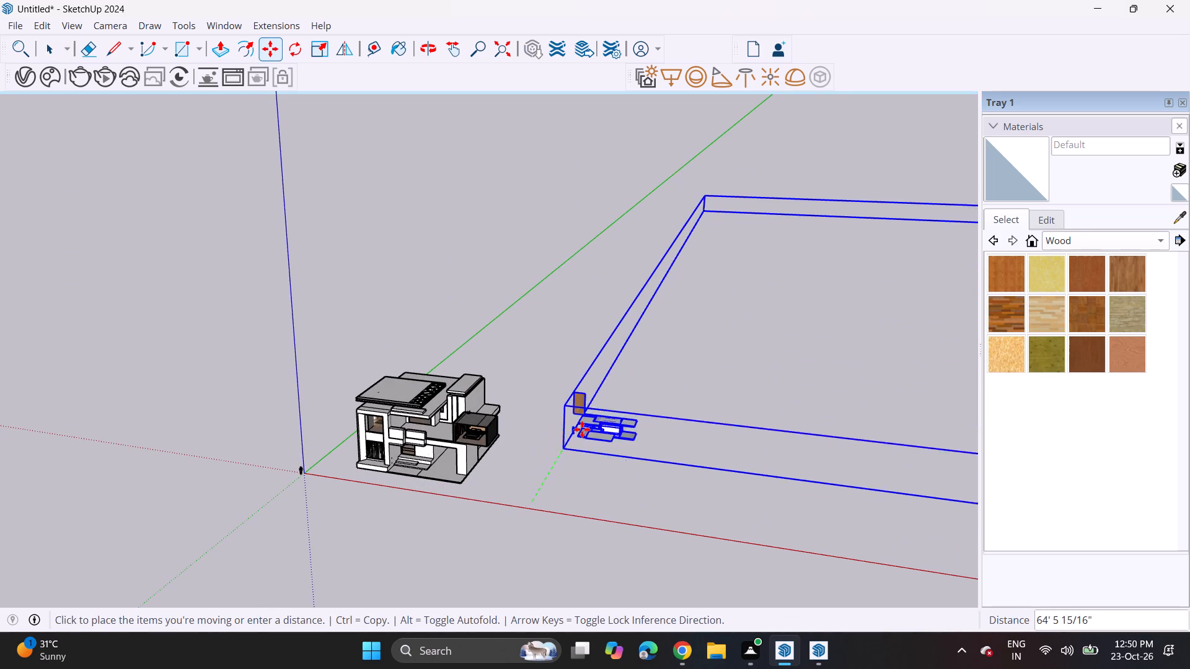
{"action": "left_click", "coordinate": [666, 299]}
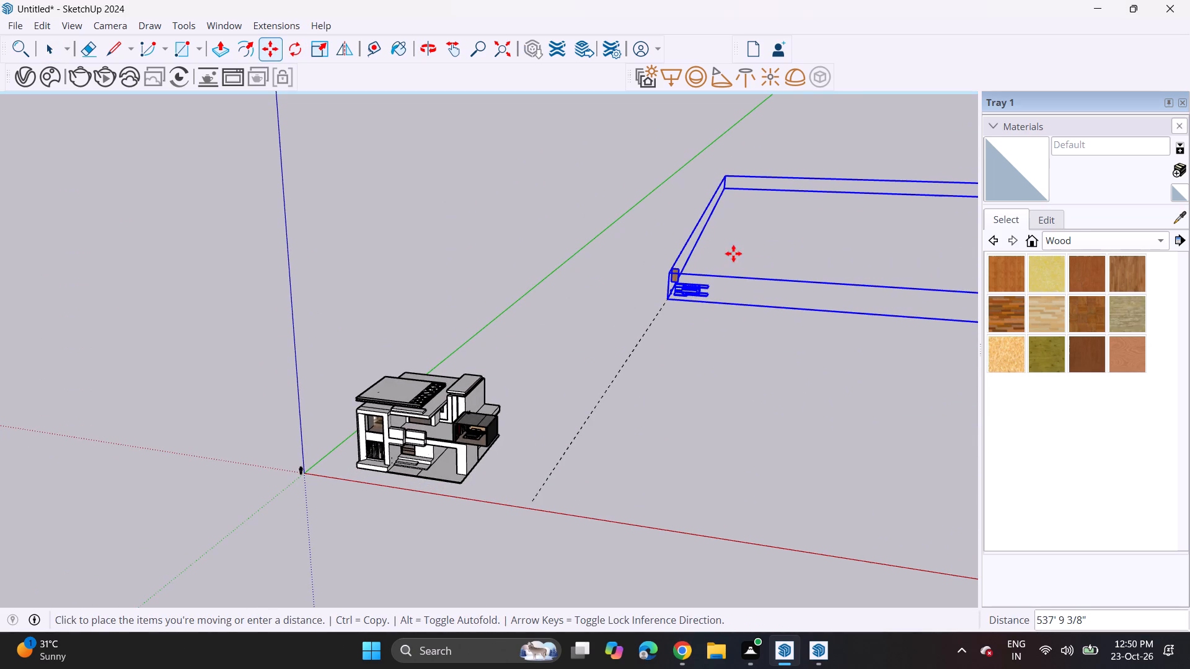
{"action": "middle_click_drag", "start_coordinate": [733, 253], "coordinate": [565, 231]}
{"action": "key", "text": "space"}
{"action": "left_click", "coordinate": [646, 404]}
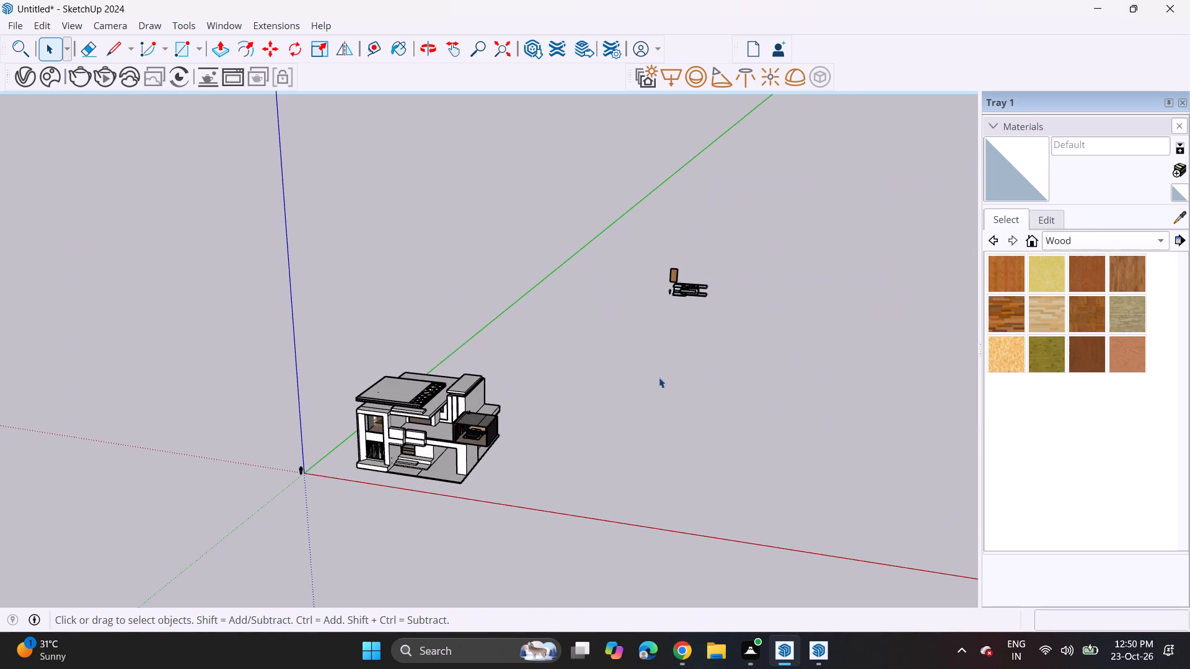
Explode the imported hall component into separate pieces.
{"action": "scroll", "coordinate": [732, 266], "scroll_direction": "up", "scroll_amount": 13}
{"action": "middle_click_drag", "start_coordinate": [639, 305], "coordinate": [170, 294]}
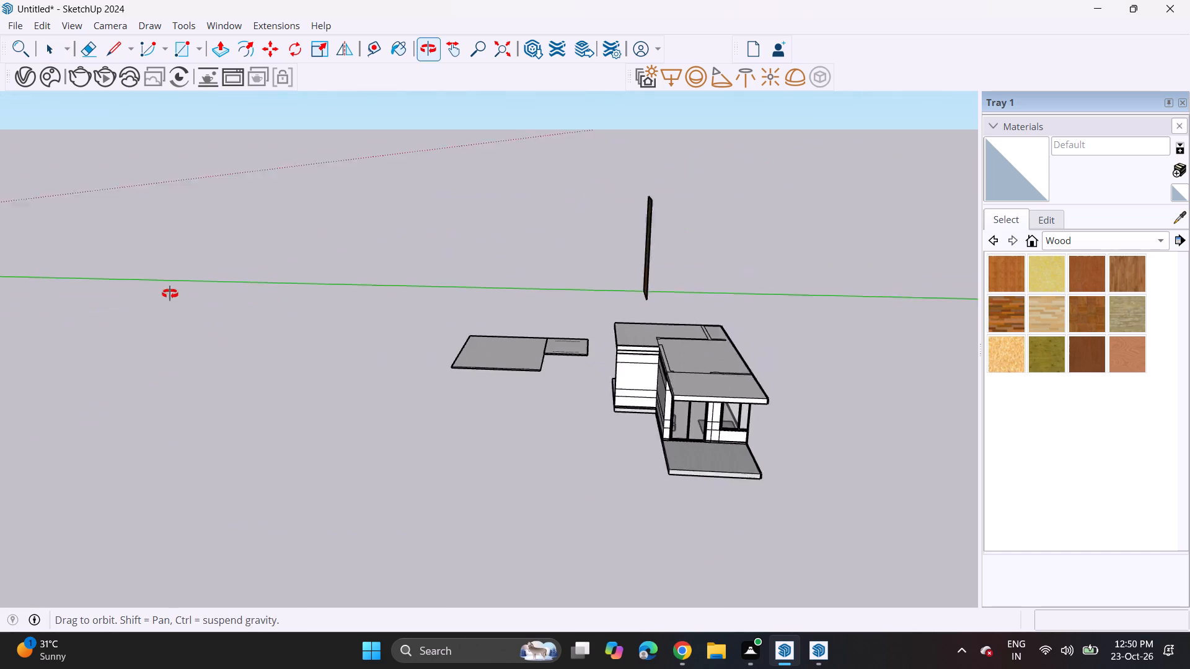
{"action": "middle_click_drag", "start_coordinate": [170, 294], "coordinate": [167, 294]}
{"action": "middle_click_drag", "start_coordinate": [835, 389], "coordinate": [430, 336]}
{"action": "scroll", "coordinate": [816, 387], "scroll_direction": "up", "scroll_amount": 1}
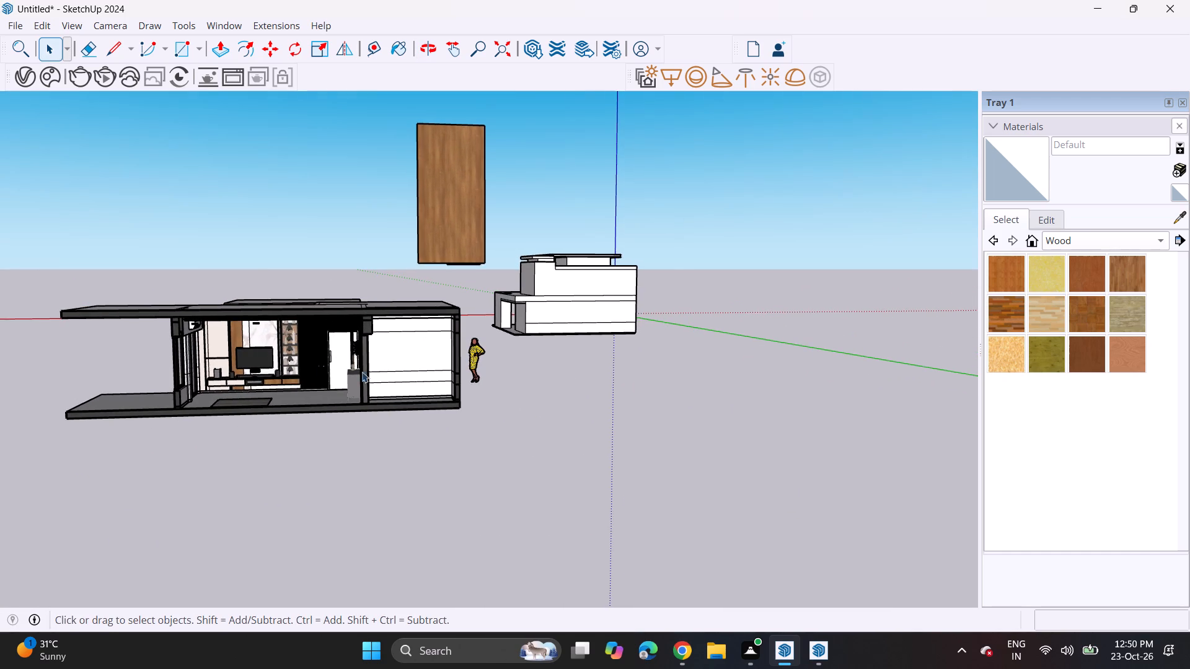
{"action": "left_click", "coordinate": [296, 369]}
{"action": "scroll", "coordinate": [271, 356], "scroll_direction": "up", "scroll_amount": 4}
{"action": "right_click", "coordinate": [270, 356]}
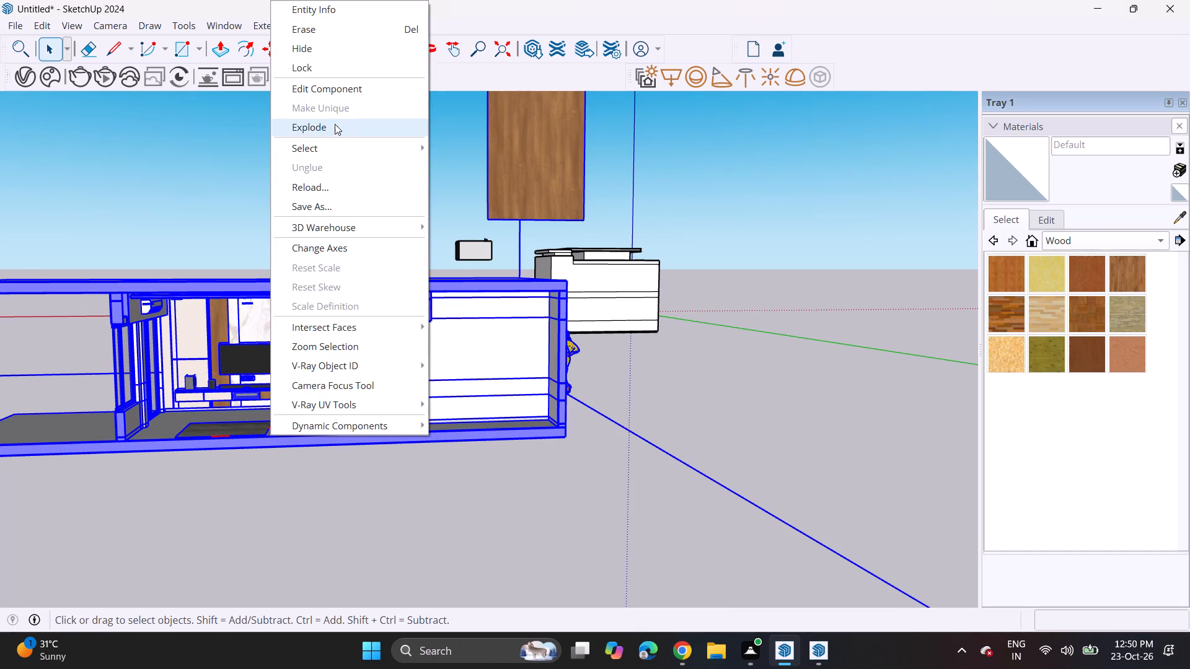
{"action": "left_click", "coordinate": [335, 119]}
Select the hall's TV wall, door, rug and other interior pieces and move them out of the shell onto open ground.
{"action": "left_click", "coordinate": [219, 351]}
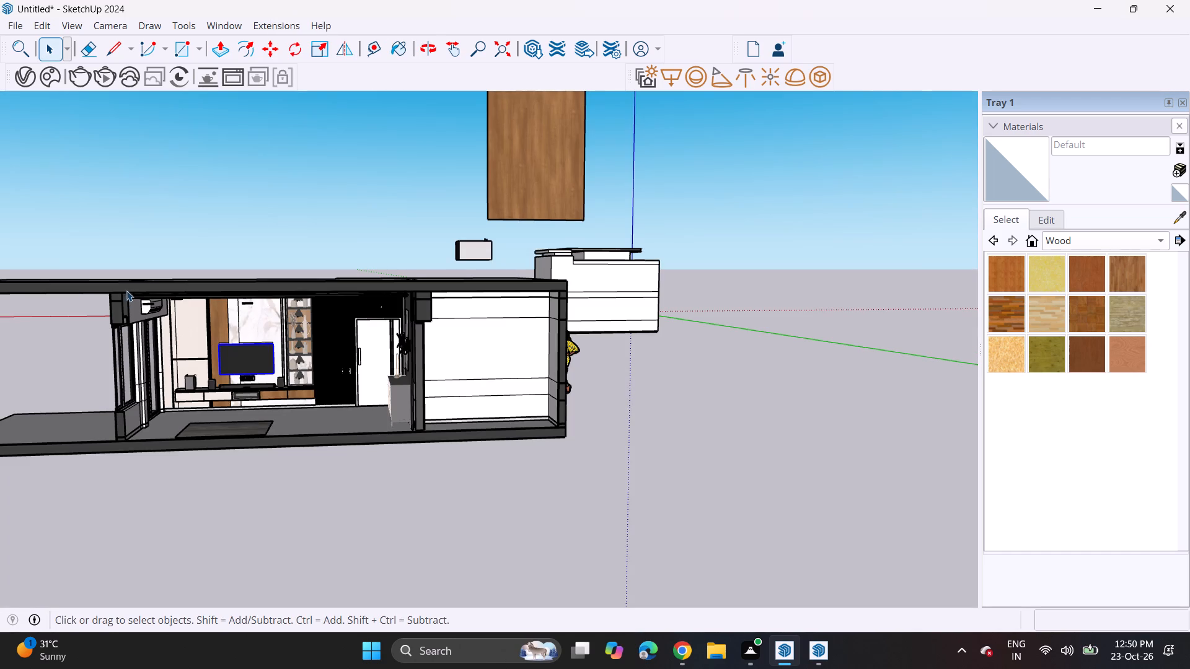
{"action": "left_click_drag", "start_coordinate": [115, 290], "coordinate": [271, 429]}
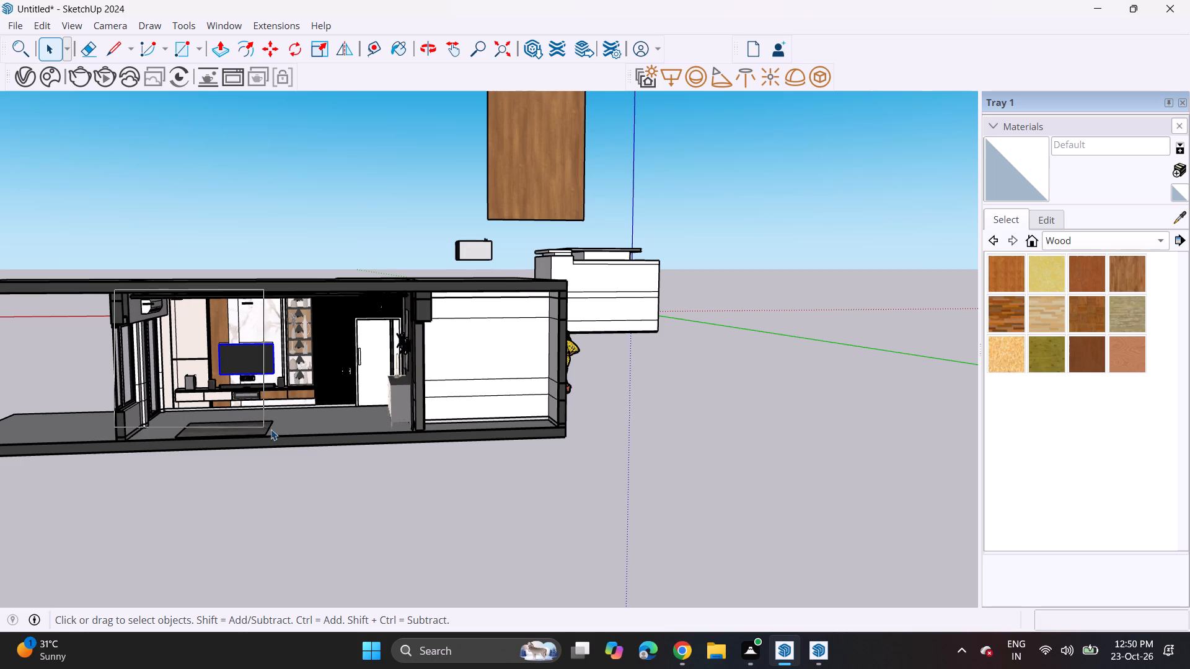
{"action": "left_click_drag", "start_coordinate": [271, 429], "coordinate": [425, 439]}
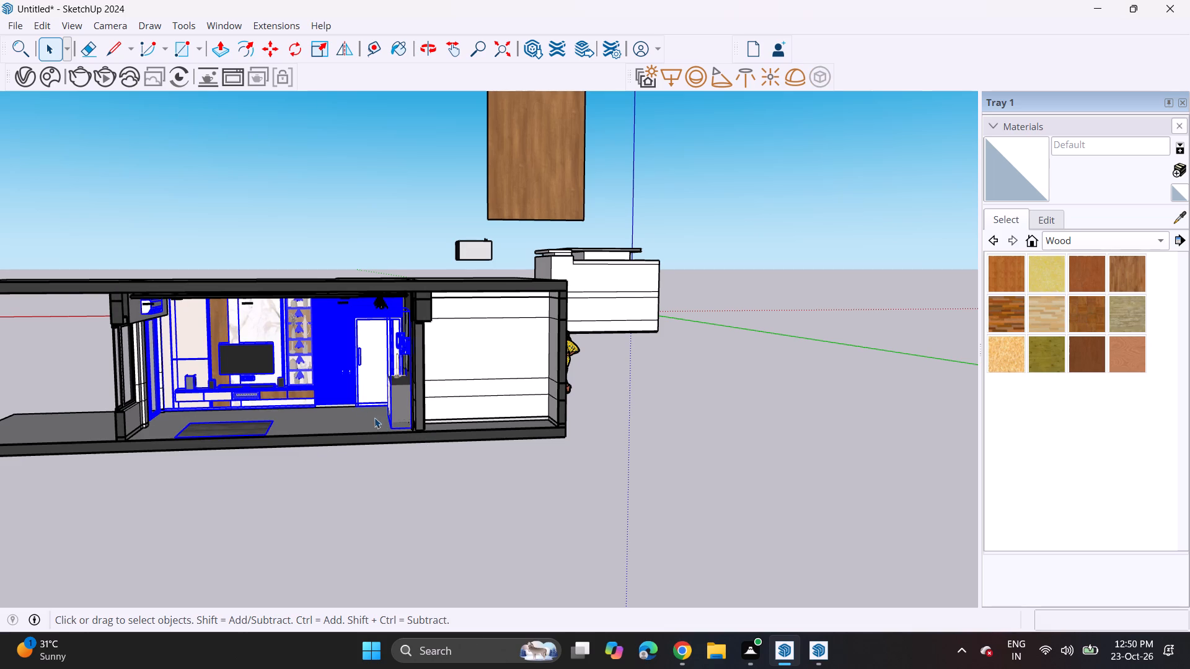
{"action": "scroll", "coordinate": [355, 403], "scroll_direction": "down", "scroll_amount": 4}
{"action": "key", "text": "m"}
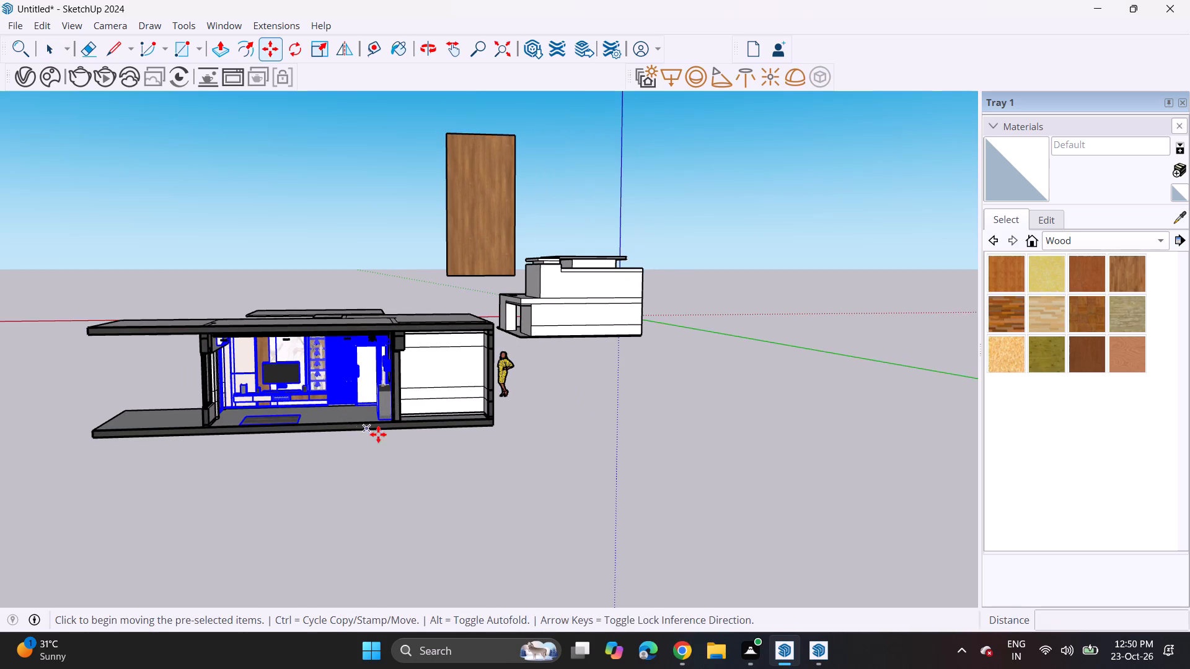
{"action": "left_click", "coordinate": [397, 426]}
{"action": "middle_click_drag", "start_coordinate": [358, 264], "coordinate": [375, 276]}
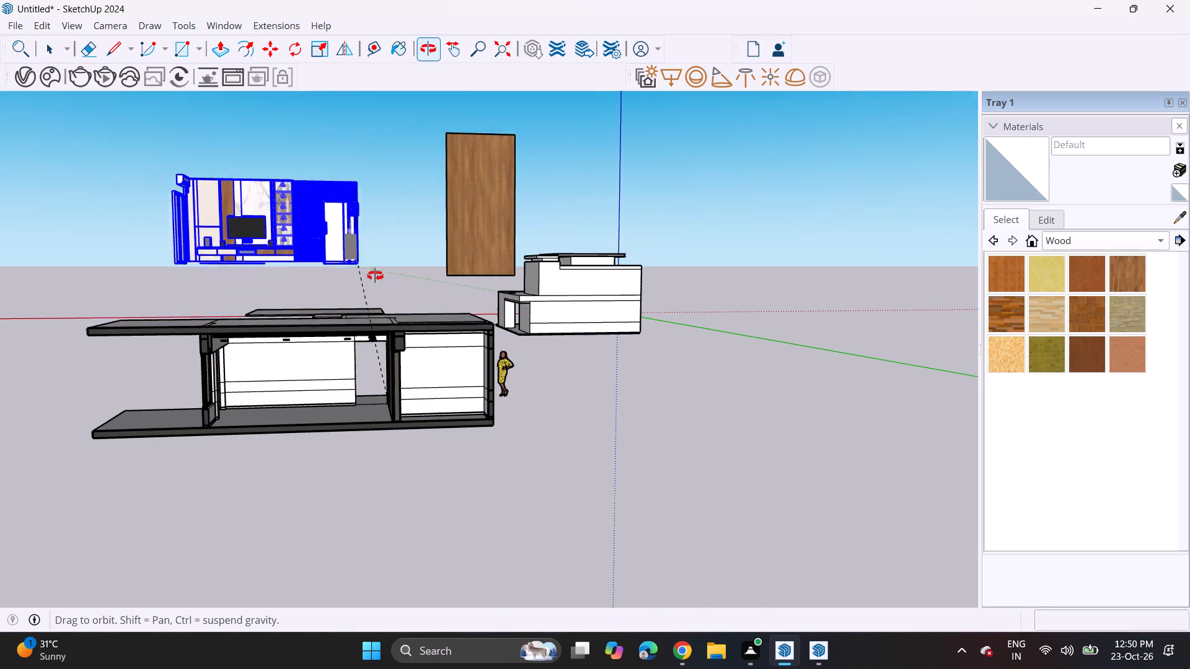
{"action": "middle_click_drag", "start_coordinate": [375, 276], "coordinate": [692, 380]}
{"action": "scroll", "coordinate": [694, 380], "scroll_direction": "up", "scroll_amount": 1}
{"action": "scroll", "coordinate": [641, 377], "scroll_direction": "down", "scroll_amount": 20}
{"action": "scroll", "coordinate": [641, 377], "scroll_direction": "down", "scroll_amount": 1}
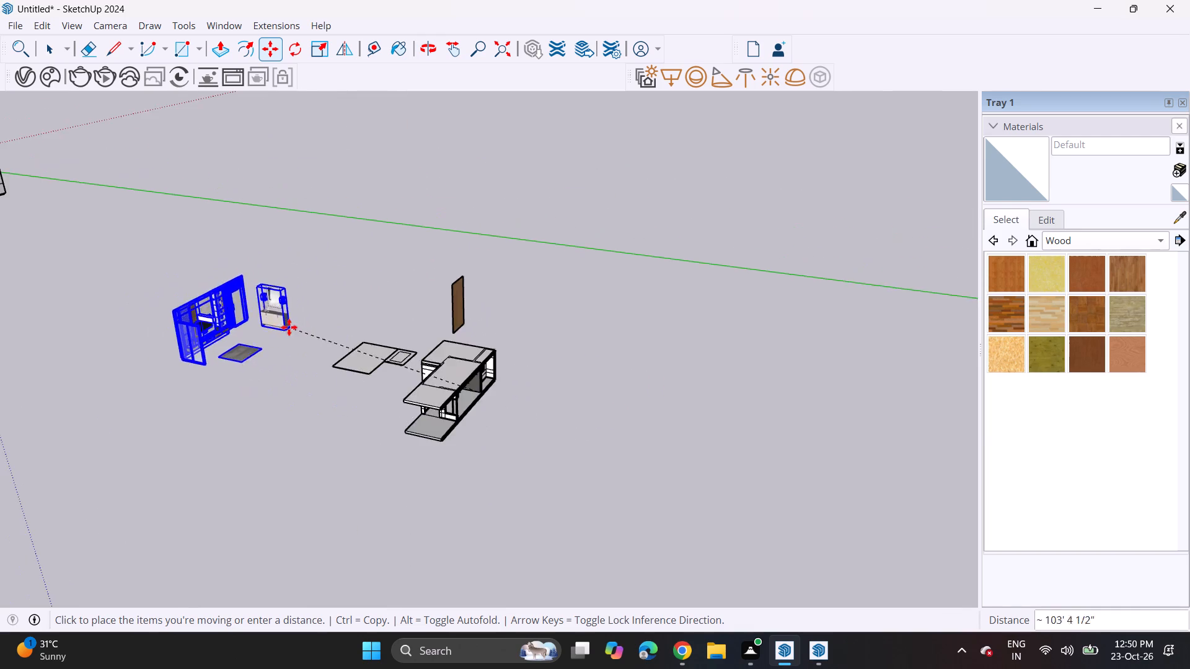
{"action": "scroll", "coordinate": [289, 327], "scroll_direction": "down", "scroll_amount": 15}
{"action": "middle_click_drag", "start_coordinate": [108, 279], "coordinate": [925, 358], "text": "shift"}
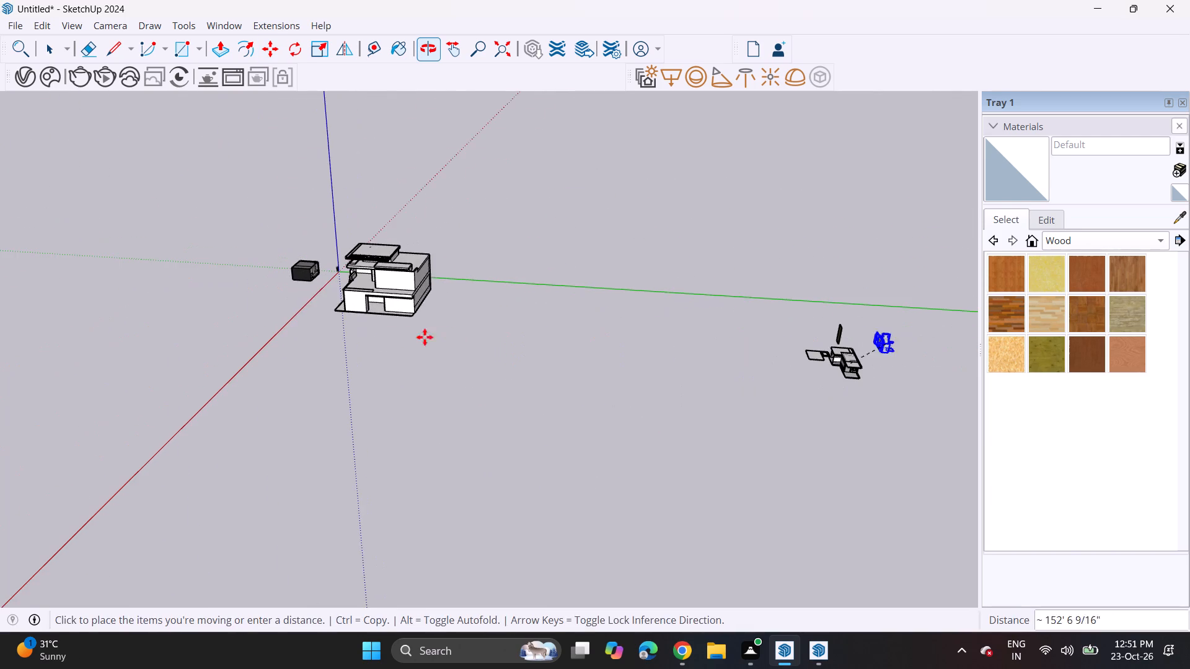
{"action": "middle_click_drag", "start_coordinate": [350, 336], "coordinate": [892, 284]}
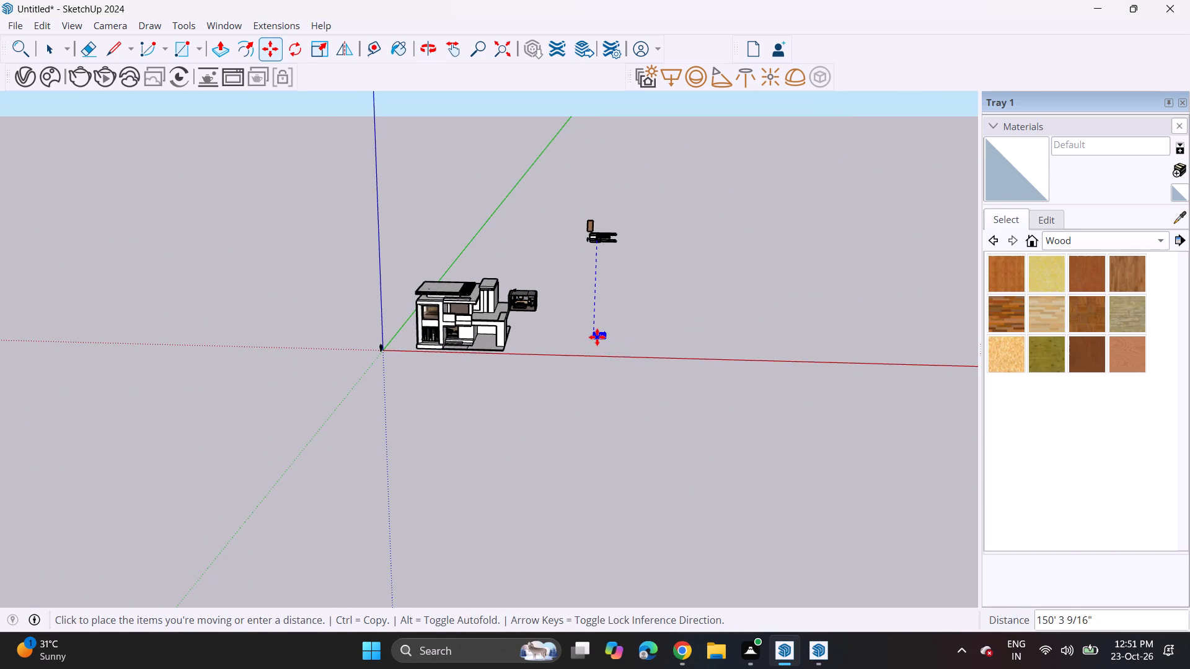
{"action": "scroll", "coordinate": [597, 337], "scroll_direction": "up", "scroll_amount": 11}
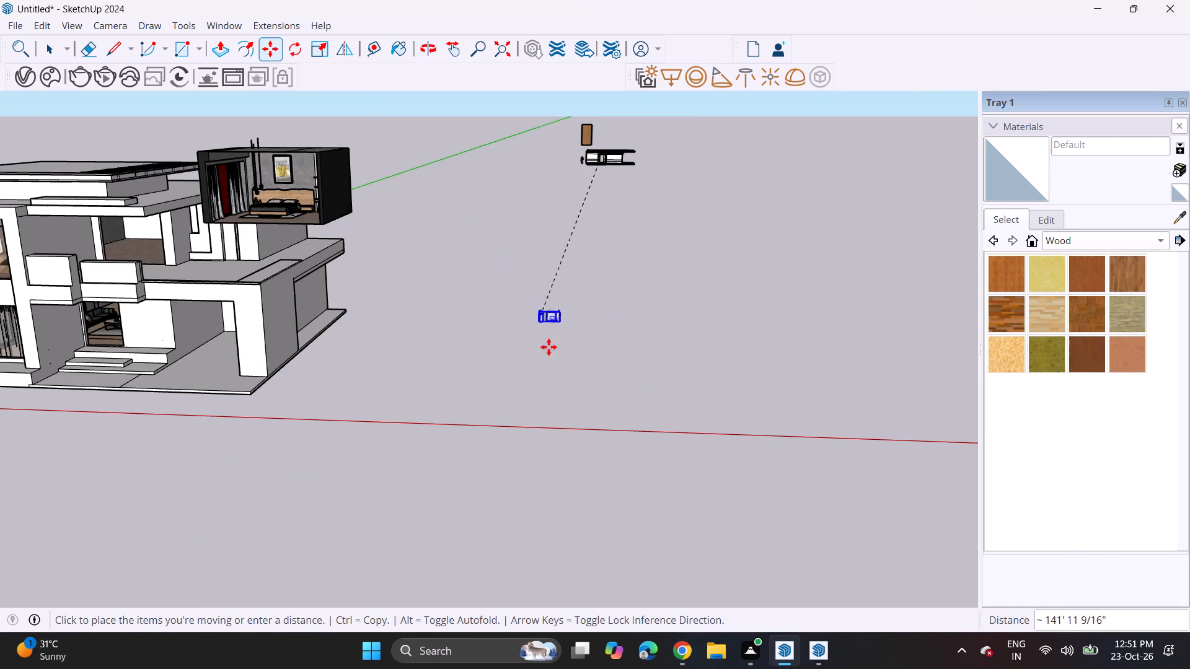
{"action": "left_click", "coordinate": [566, 350]}
Rotate the separated hall interior half a turn on the ground plane so its TV wall faces the house's front side.
{"action": "left_click", "coordinate": [294, 45]}
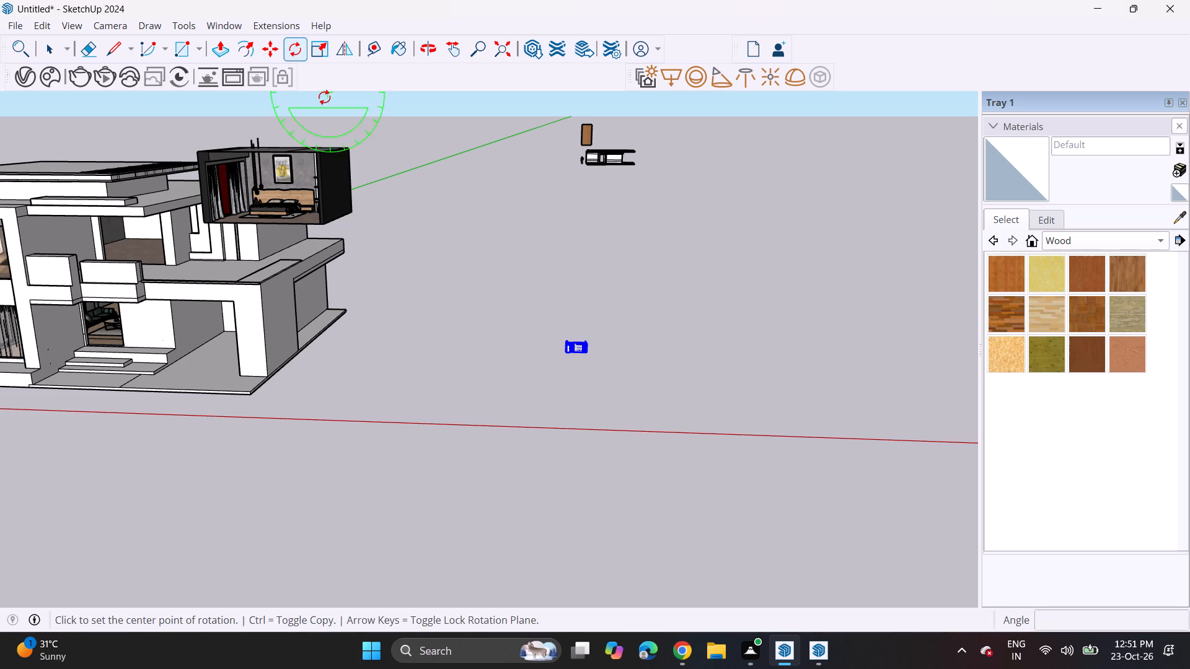
{"action": "middle_click_drag", "start_coordinate": [534, 347], "coordinate": [539, 401]}
{"action": "left_click", "coordinate": [592, 394]}
{"action": "left_click", "coordinate": [641, 394]}
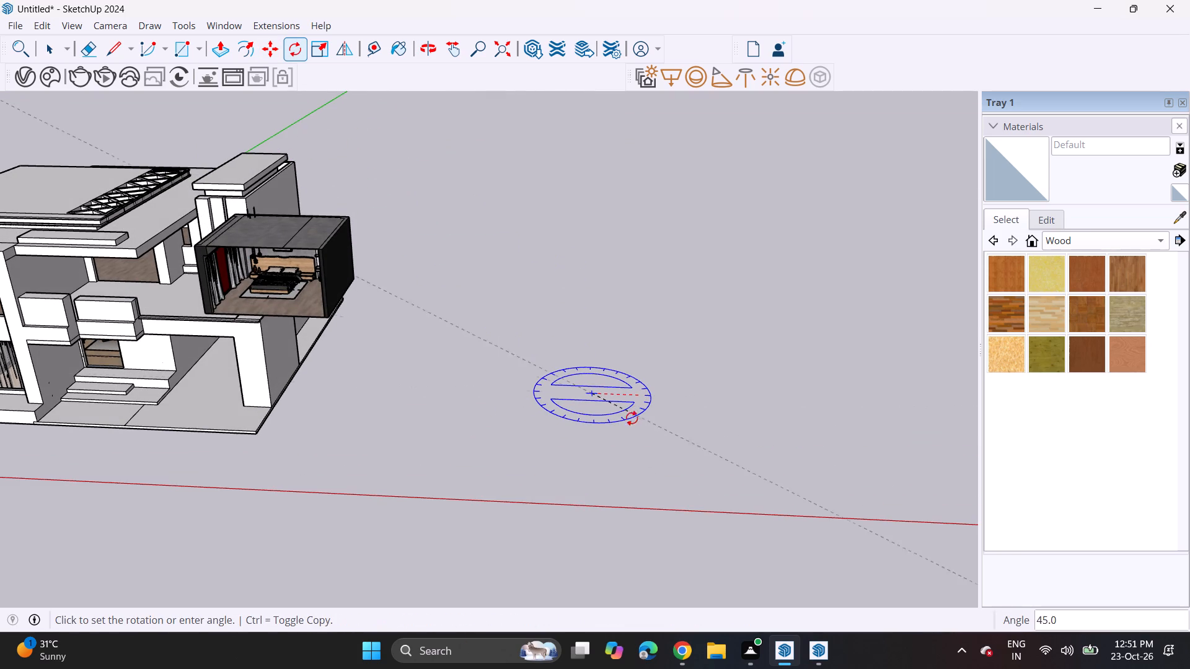
{"action": "left_click", "coordinate": [512, 388]}
Move the rotated hall interior back beside the house.
{"action": "scroll", "coordinate": [498, 381], "scroll_direction": "down", "scroll_amount": 7}
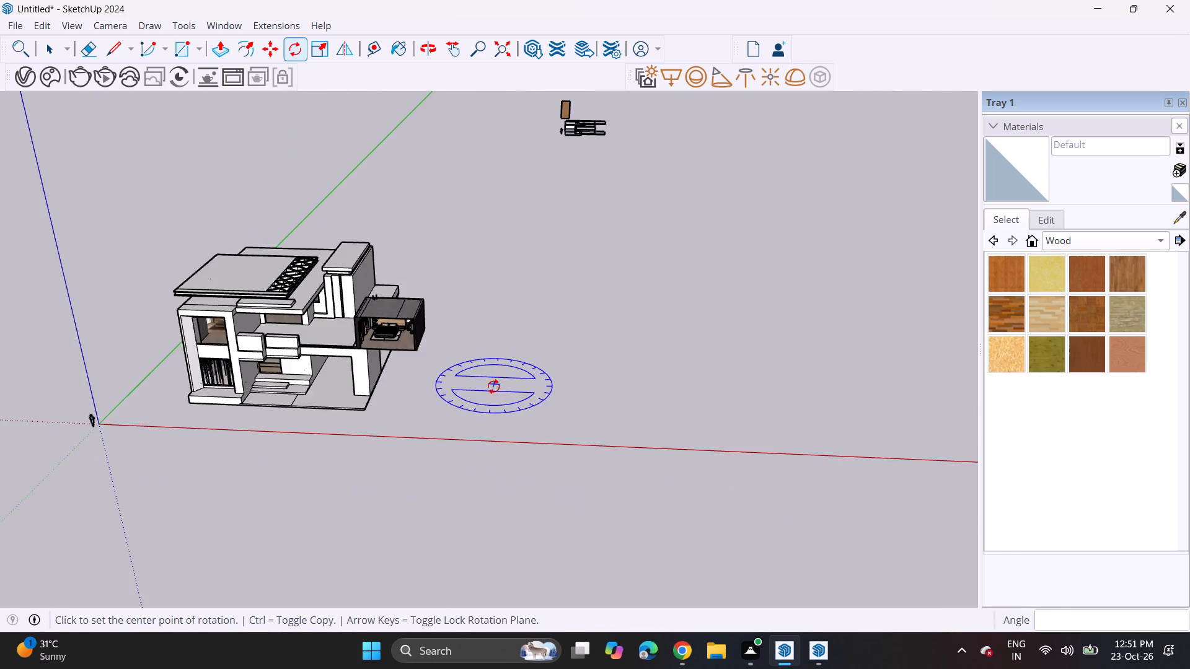
{"action": "scroll", "coordinate": [493, 387], "scroll_direction": "down", "scroll_amount": 18}
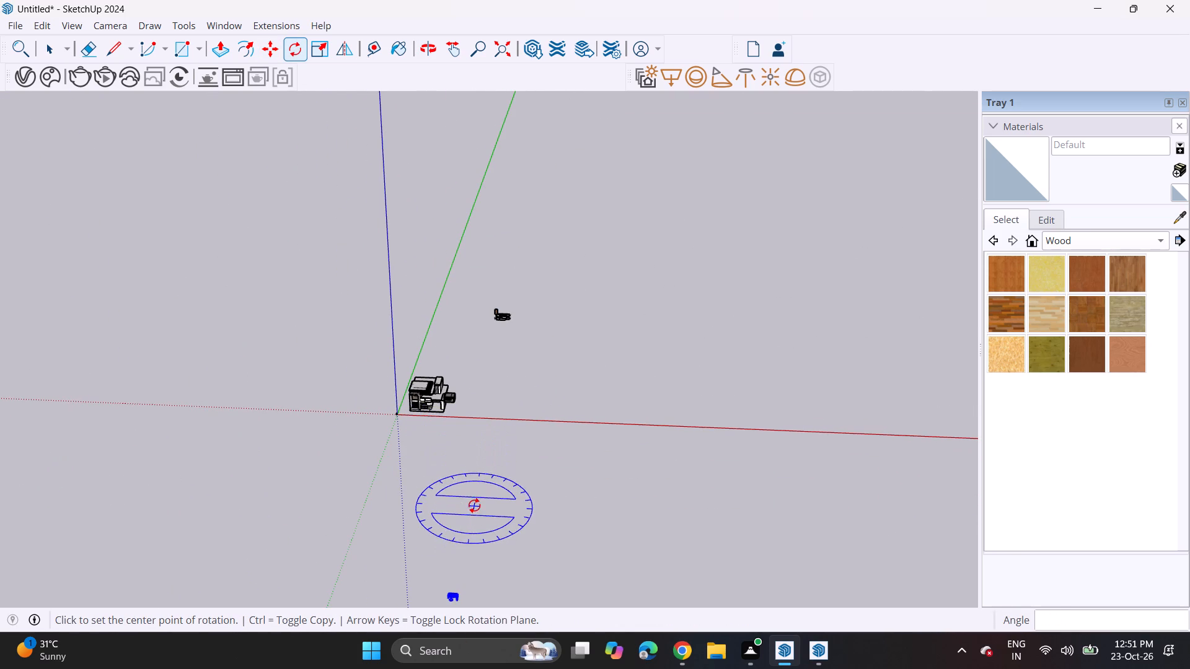
{"action": "key", "text": "m"}
{"action": "left_click", "coordinate": [479, 556]}
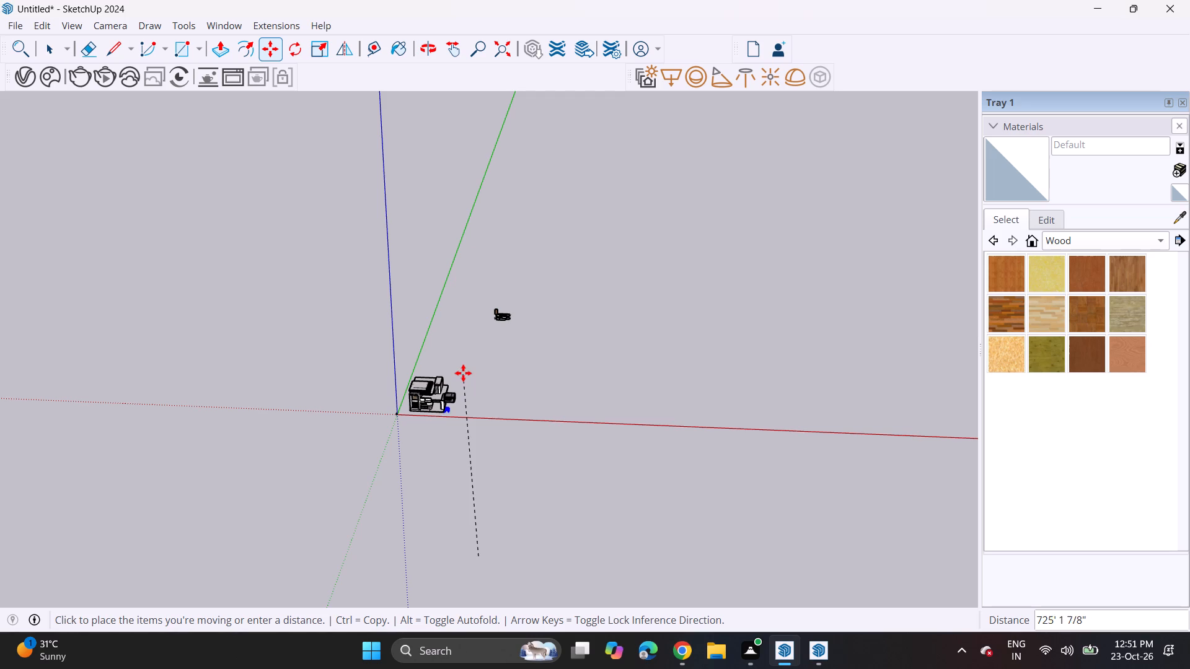
{"action": "left_click", "coordinate": [481, 380]}
Move the hall interior onto the house's upper-floor terrace.
{"action": "scroll", "coordinate": [444, 487], "scroll_direction": "up", "scroll_amount": 12}
{"action": "scroll", "coordinate": [471, 343], "scroll_direction": "up", "scroll_amount": 1}
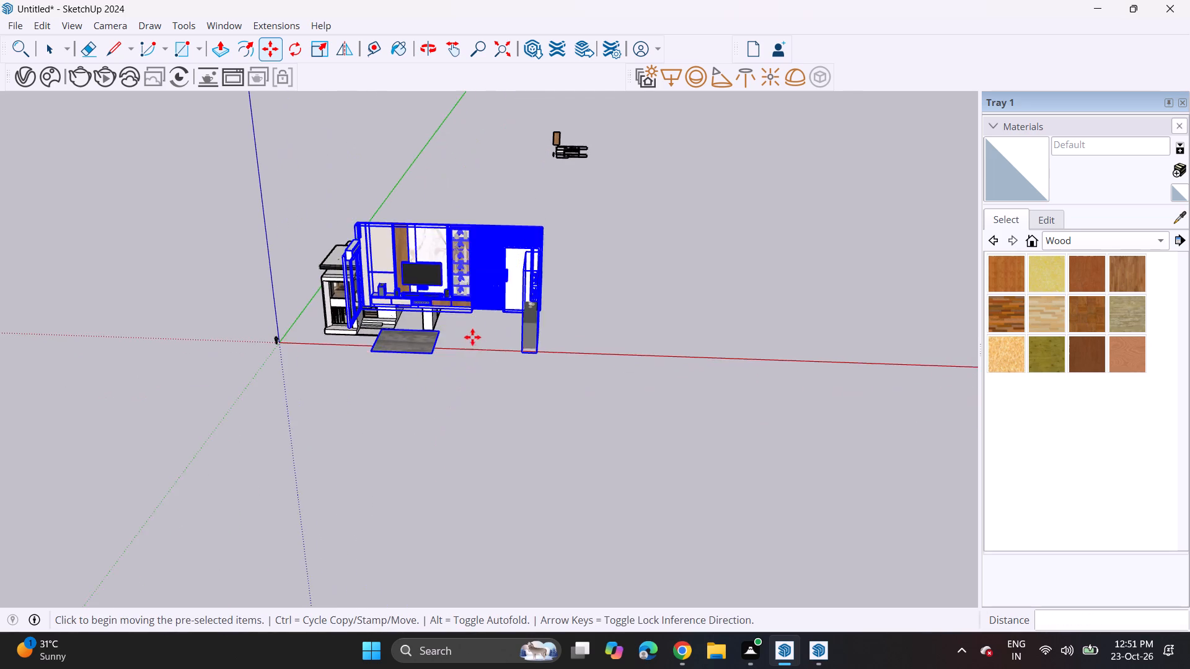
{"action": "middle_click_drag", "start_coordinate": [482, 328], "coordinate": [474, 333]}
{"action": "left_click", "coordinate": [413, 437]}
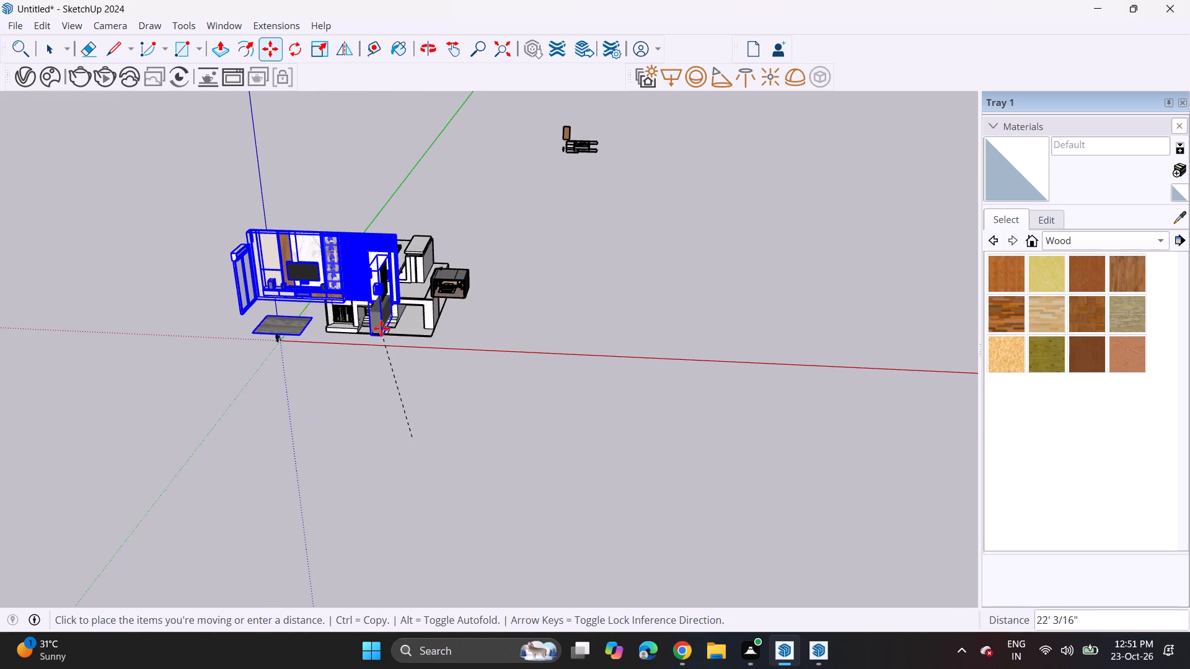
{"action": "middle_click_drag", "start_coordinate": [387, 301], "coordinate": [462, 300]}
{"action": "scroll", "coordinate": [450, 299], "scroll_direction": "up", "scroll_amount": 3}
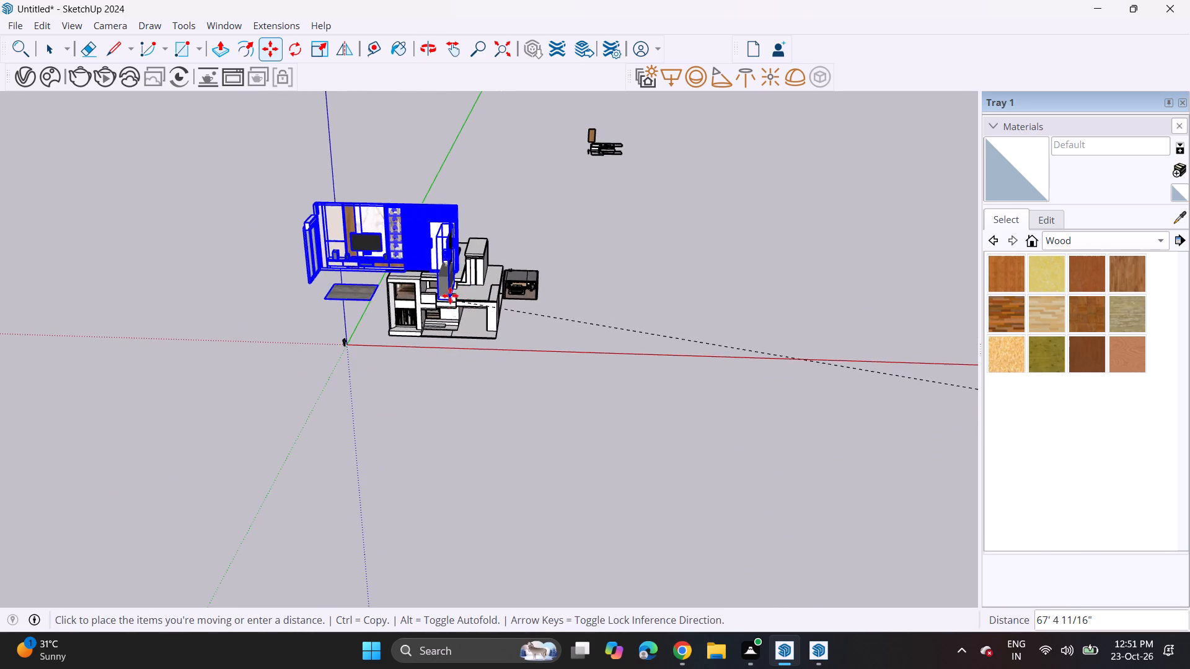
{"action": "scroll", "coordinate": [450, 295], "scroll_direction": "up", "scroll_amount": 3}
{"action": "left_click", "coordinate": [470, 305]}
Move the hall interior by its lower front corner from the terrace into the open upper-floor room, against the room's corner pillar.
{"action": "scroll", "coordinate": [461, 267], "scroll_direction": "up", "scroll_amount": 3}
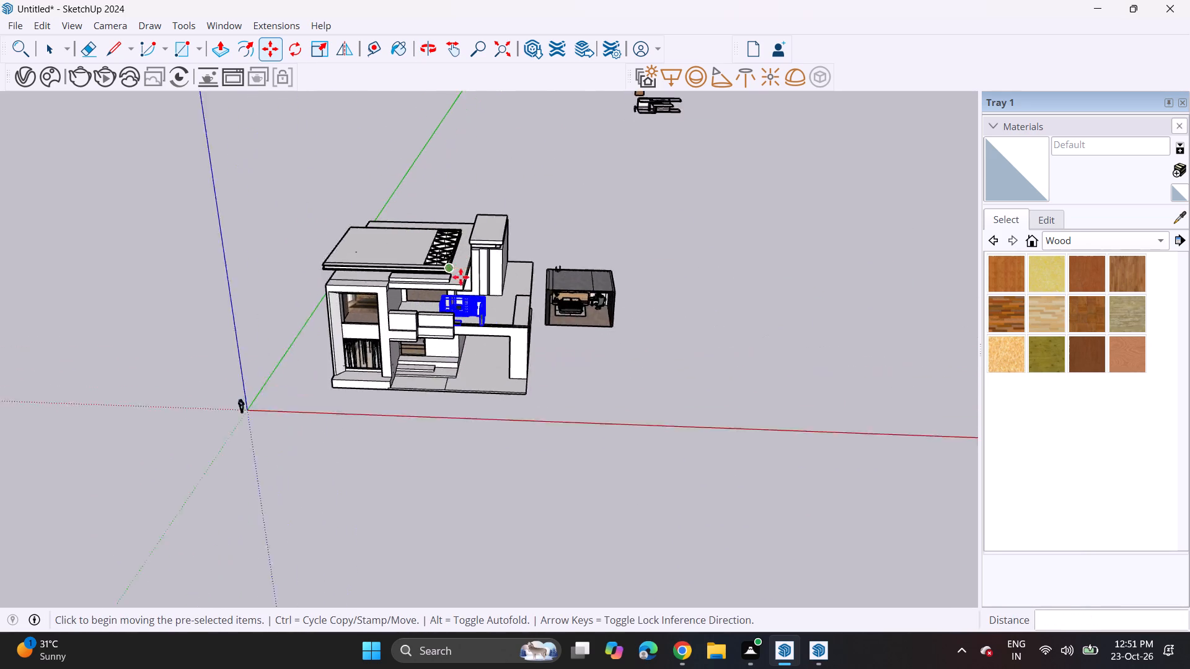
{"action": "scroll", "coordinate": [461, 277], "scroll_direction": "up", "scroll_amount": 9}
{"action": "middle_click_drag", "start_coordinate": [481, 310], "coordinate": [518, 233]}
{"action": "scroll", "coordinate": [516, 234], "scroll_direction": "up", "scroll_amount": 1}
{"action": "scroll", "coordinate": [496, 333], "scroll_direction": "up", "scroll_amount": 10}
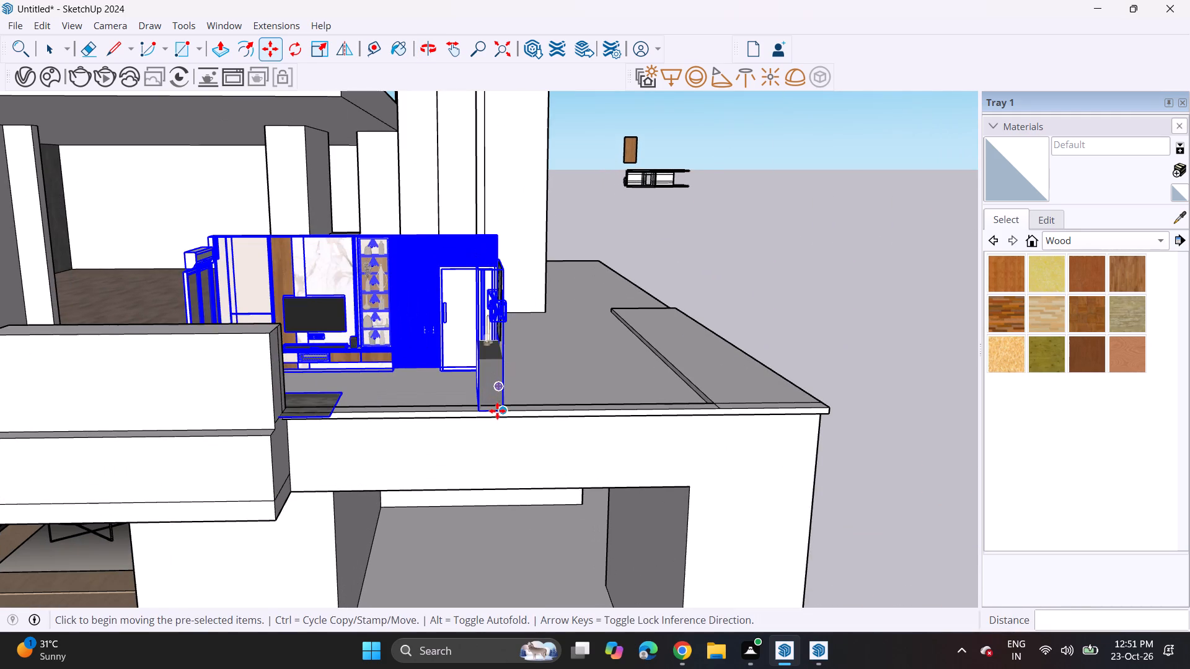
{"action": "left_click", "coordinate": [501, 411]}
{"action": "middle_click_drag", "start_coordinate": [319, 277], "coordinate": [576, 321], "text": "shift"}
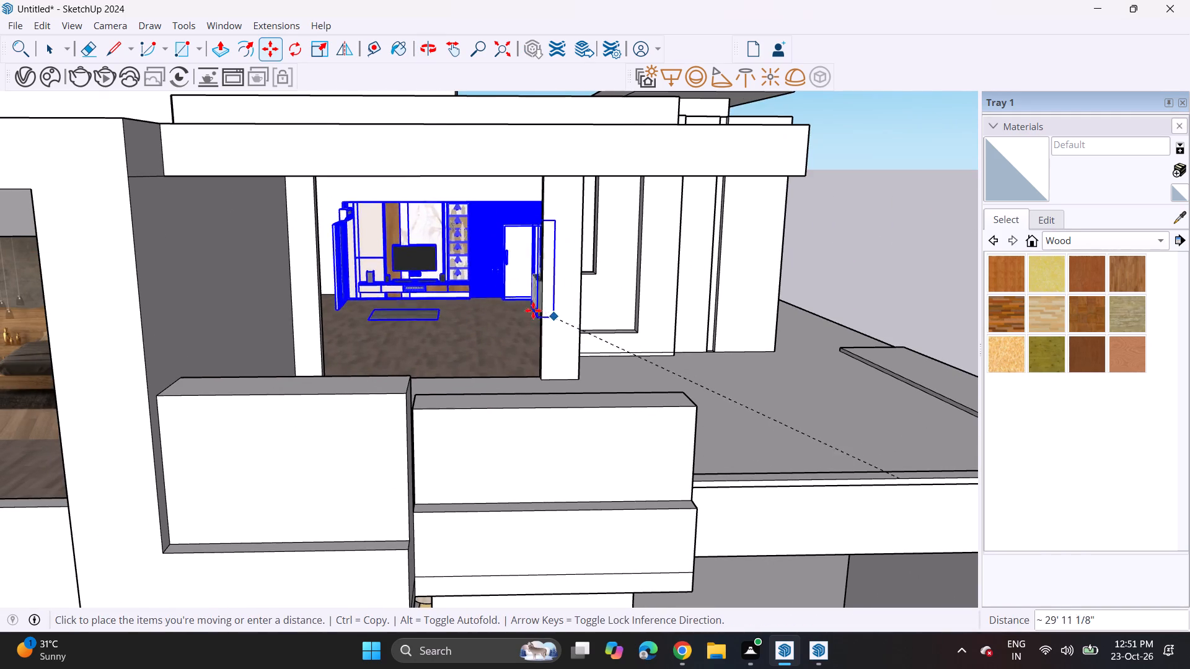
{"action": "left_click", "coordinate": [542, 309]}
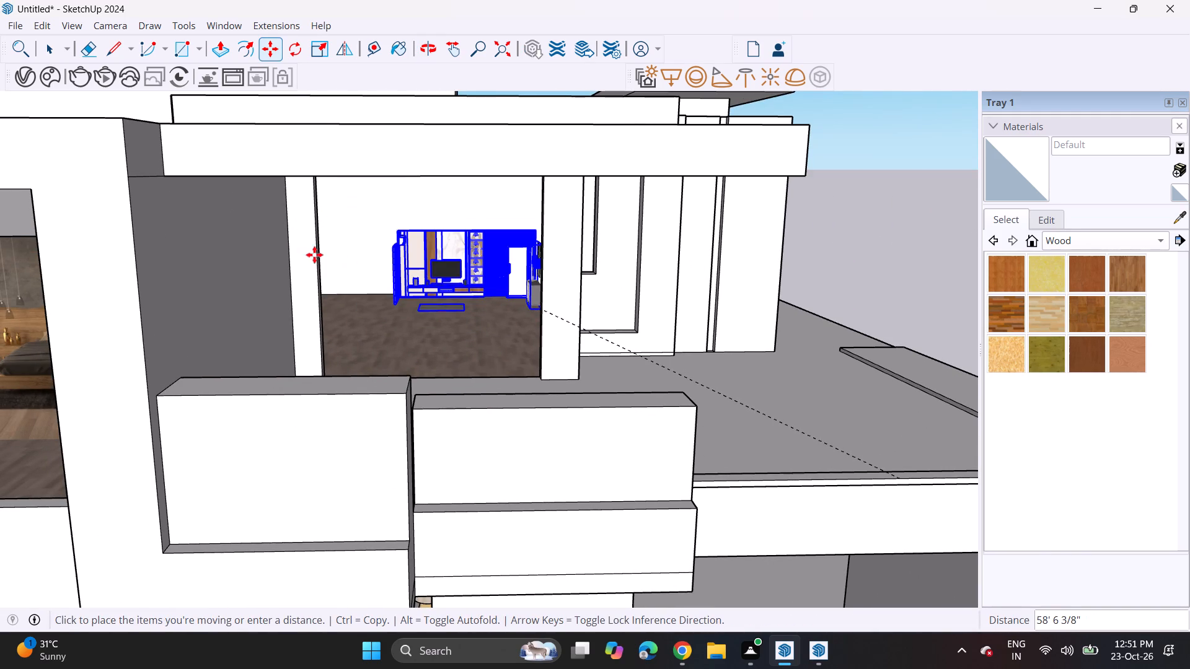
Scale the hall interior up uniformly by about 1.54, and stretch its height by about 1.15 toward the ceiling.
{"action": "left_click", "coordinate": [317, 50]}
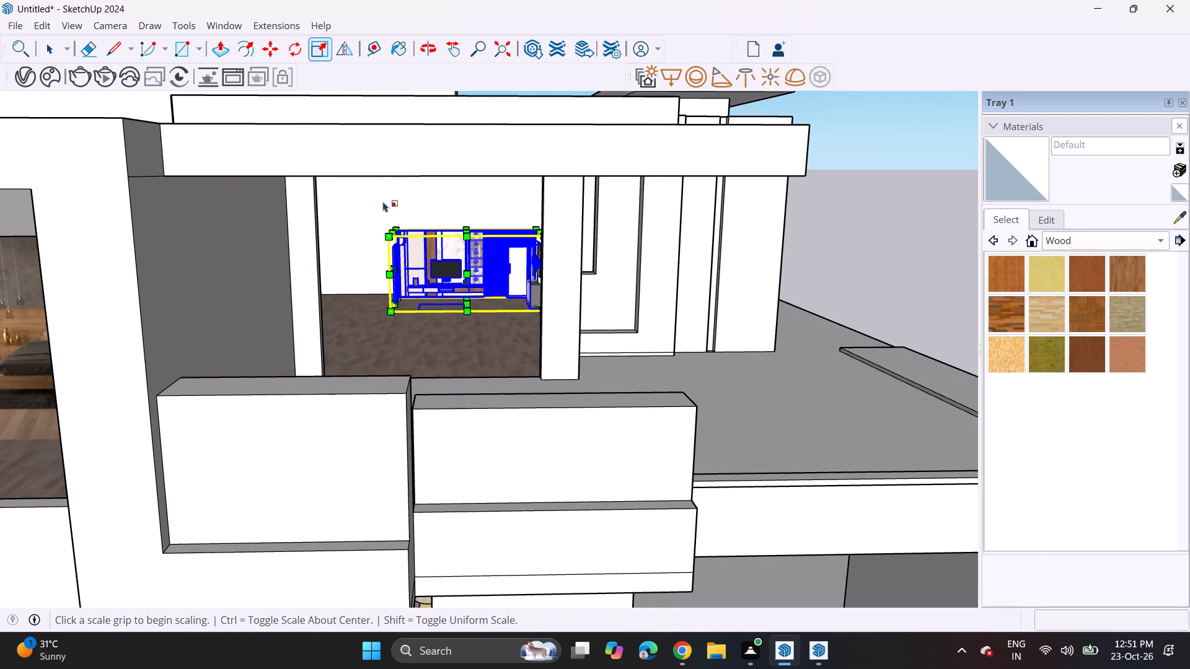
{"action": "left_click", "coordinate": [387, 237]}
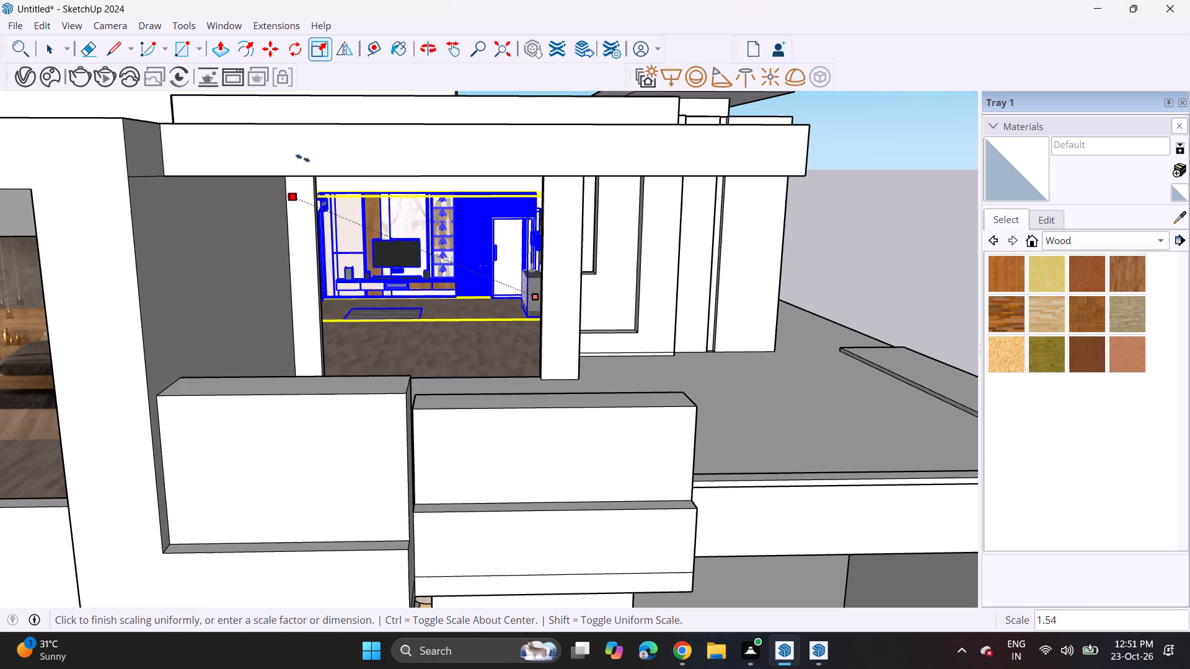
{"action": "left_click", "coordinate": [297, 150]}
{"action": "middle_click_drag", "start_coordinate": [321, 248], "coordinate": [332, 215]}
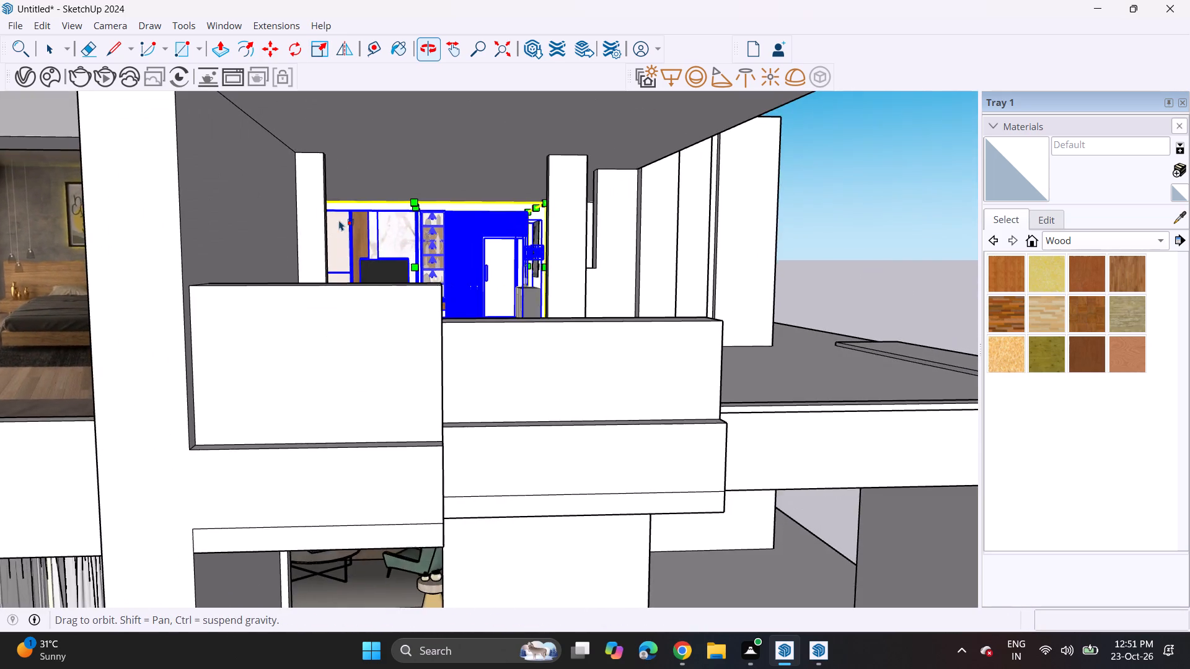
{"action": "scroll", "coordinate": [425, 204], "scroll_direction": "up", "scroll_amount": 4}
{"action": "left_click", "coordinate": [410, 214]}
{"action": "left_click", "coordinate": [421, 186]}
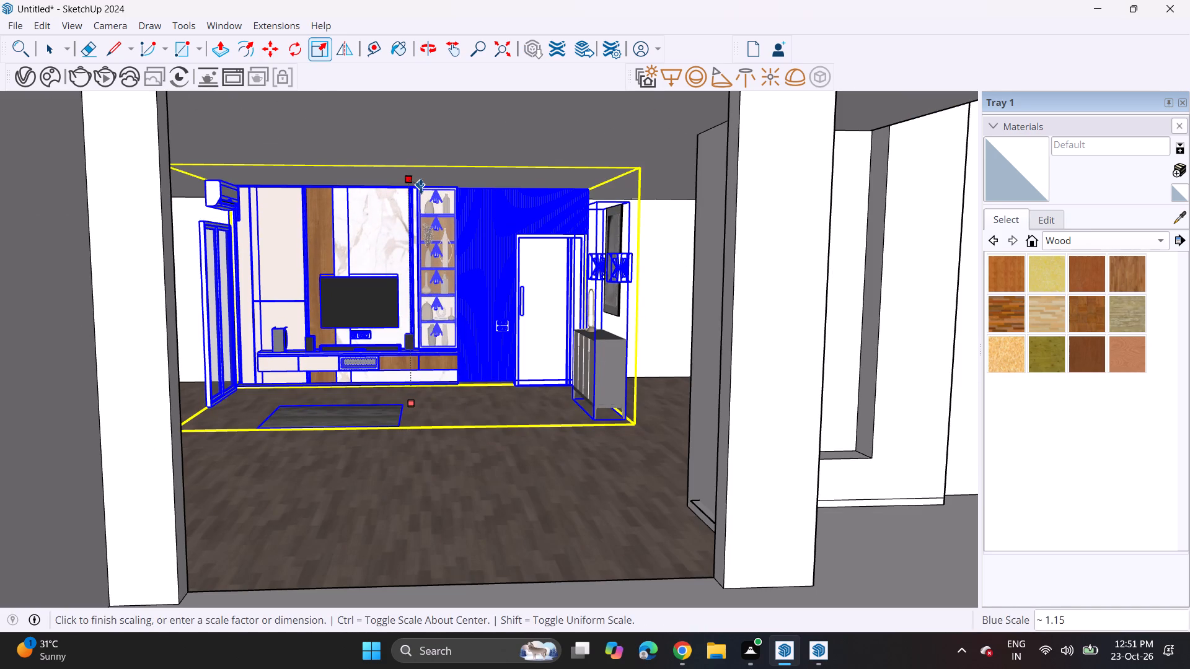
Widen the hall interior along the red axis on both sides, by about 1.20 and 1.04, to span the room.
{"action": "left_click", "coordinate": [610, 291]}
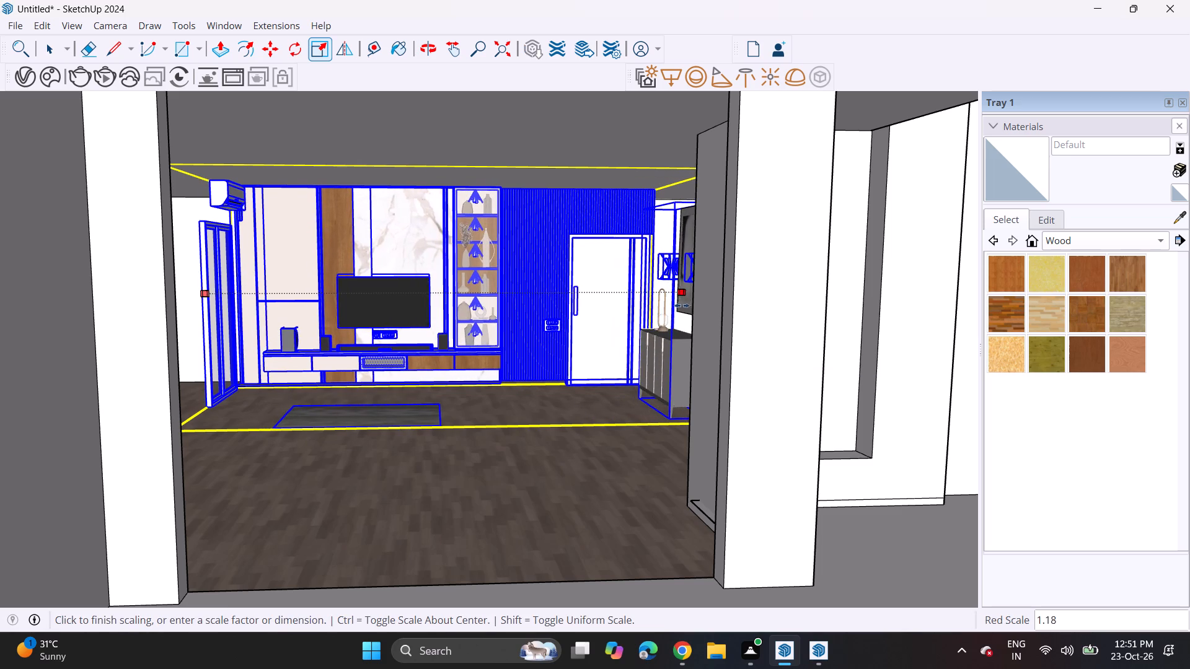
{"action": "left_click", "coordinate": [684, 305]}
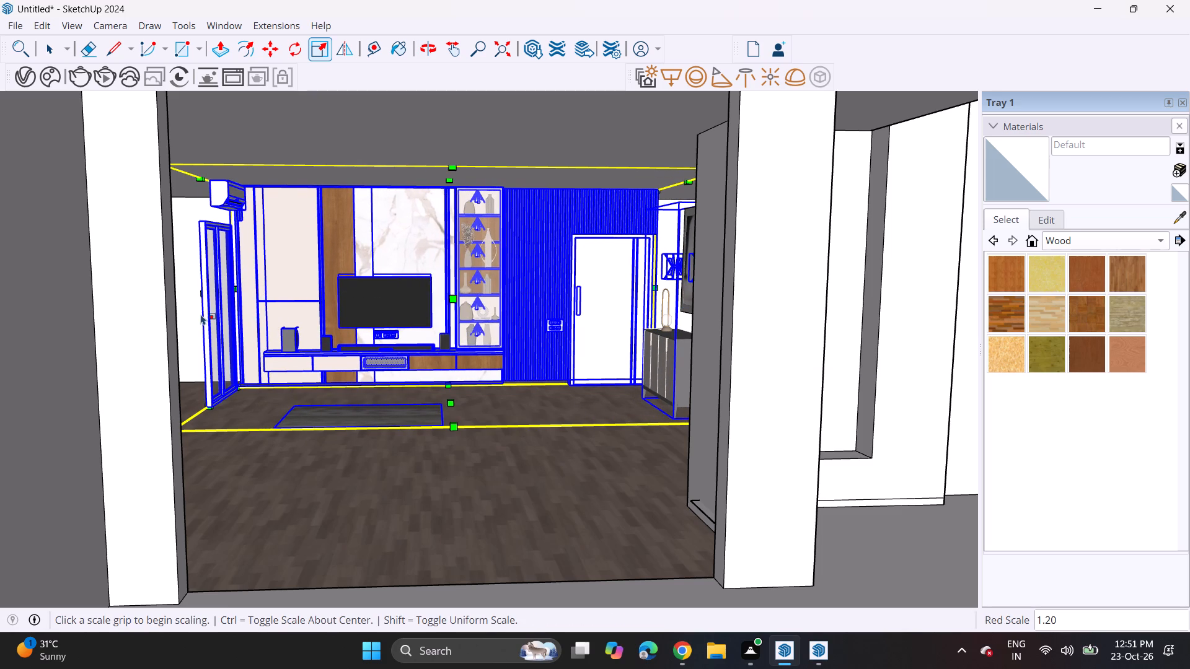
{"action": "left_click", "coordinate": [208, 295]}
{"action": "left_click", "coordinate": [183, 297]}
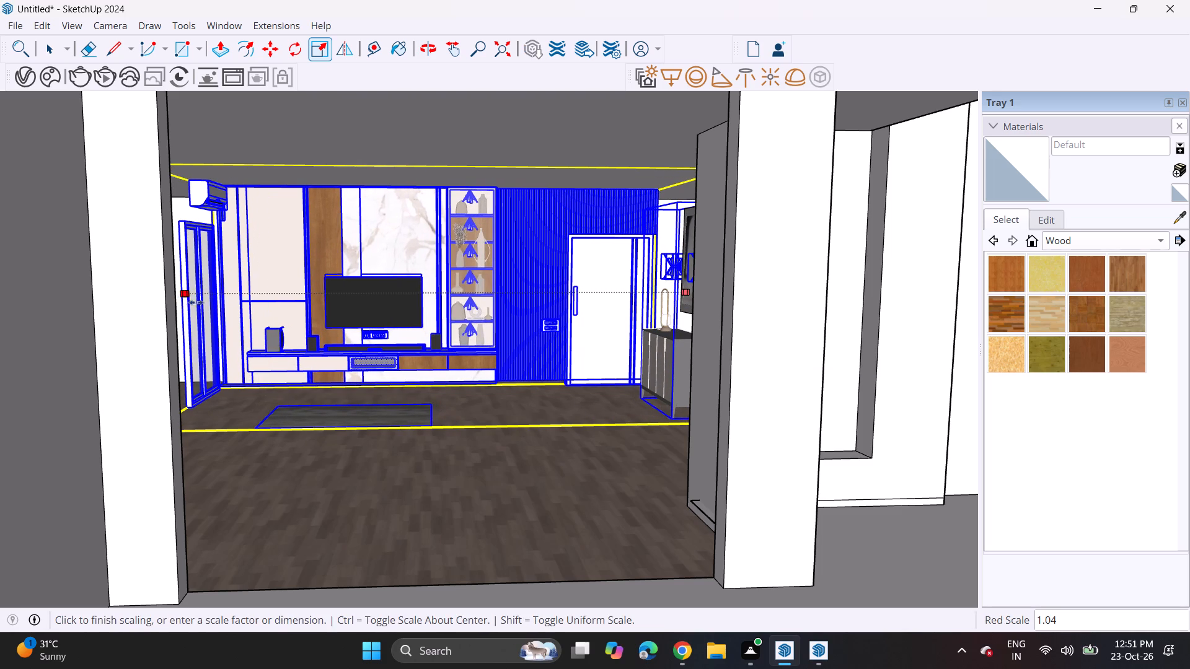
Stretch the hall interior's depth along the green axis by about 2.00 toward the front opening, and deselect it.
{"action": "left_click", "coordinate": [446, 299]}
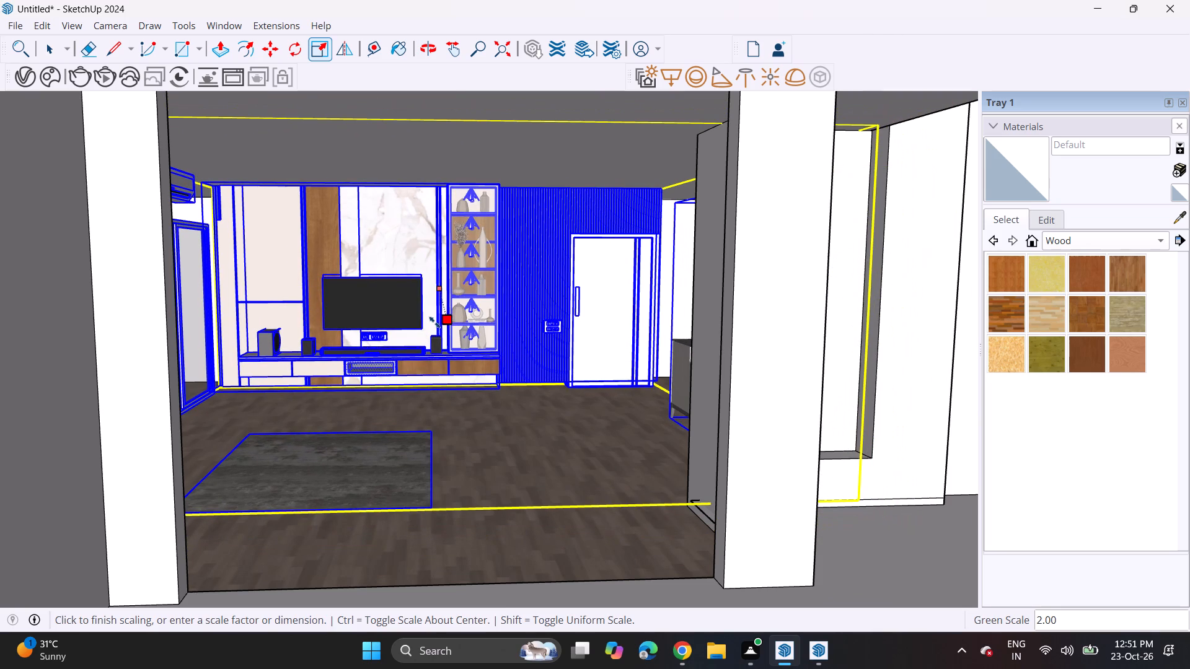
{"action": "left_click", "coordinate": [434, 322]}
{"action": "key", "text": "space"}
{"action": "left_click", "coordinate": [529, 431]}
Move the bedroom picture out of the upper-floor corner room to the open space beside the house, about 38' away.
{"action": "scroll", "coordinate": [523, 408], "scroll_direction": "down", "scroll_amount": 8}
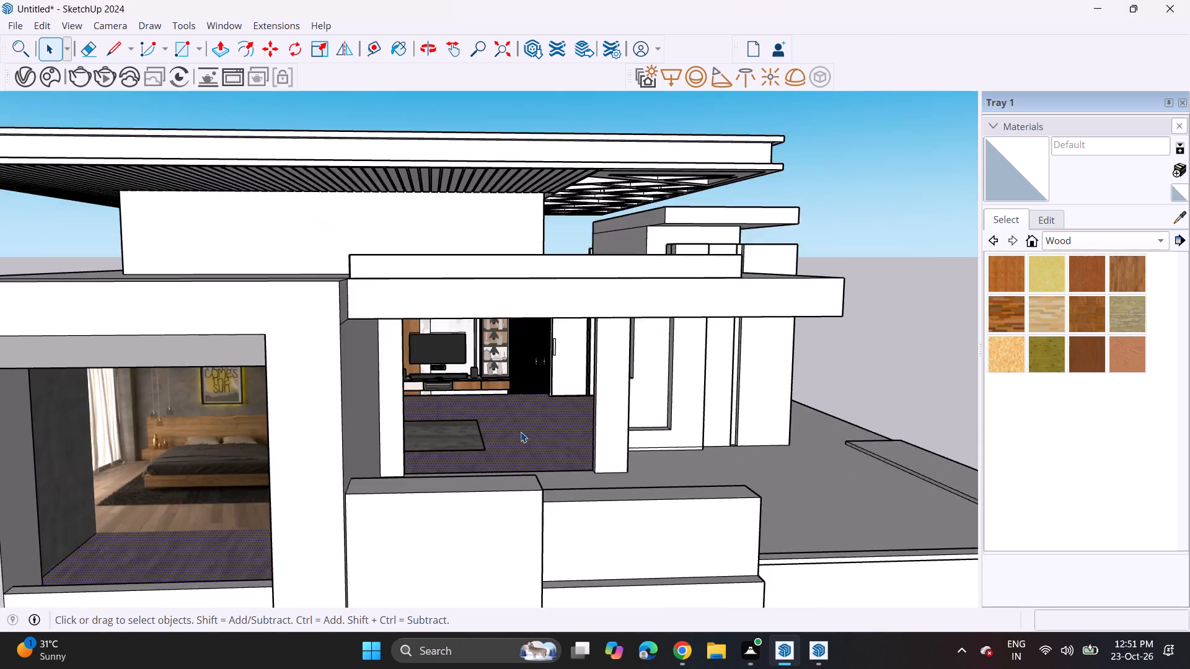
{"action": "scroll", "coordinate": [521, 432], "scroll_direction": "down", "scroll_amount": 2}
{"action": "middle_click_drag", "start_coordinate": [511, 427], "coordinate": [501, 364]}
{"action": "middle_click_drag", "start_coordinate": [521, 393], "coordinate": [516, 409]}
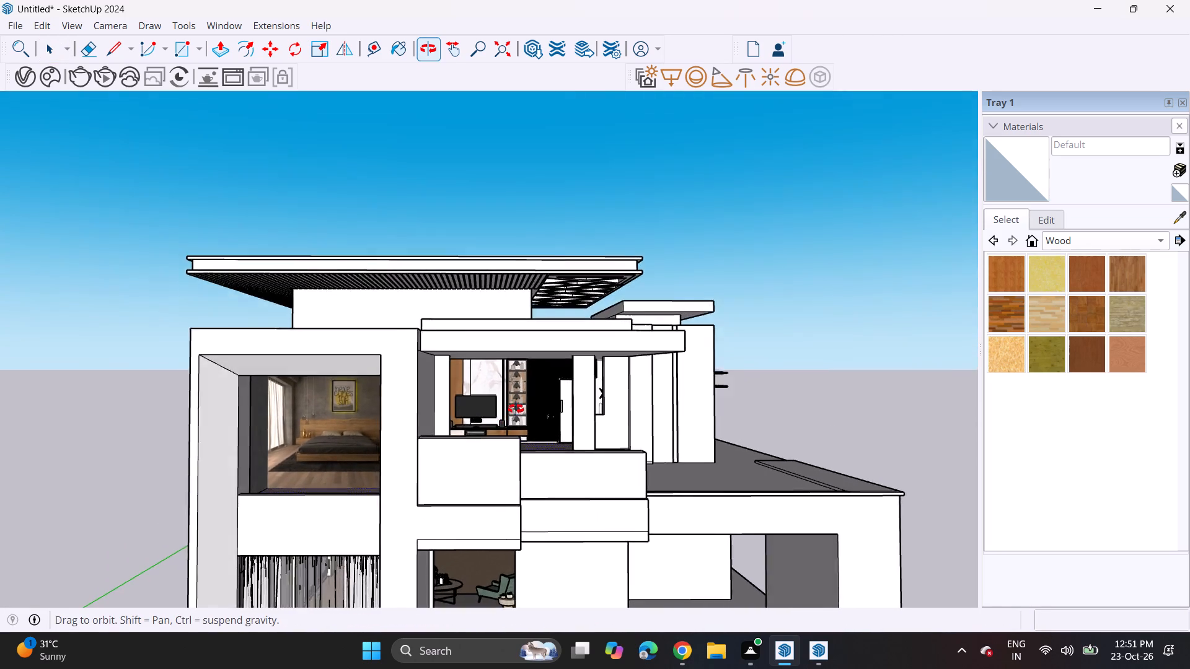
{"action": "middle_click_drag", "start_coordinate": [516, 409], "coordinate": [531, 404]}
{"action": "scroll", "coordinate": [525, 408], "scroll_direction": "down", "scroll_amount": 3}
{"action": "middle_click_drag", "start_coordinate": [436, 422], "coordinate": [446, 445]}
{"action": "left_click", "coordinate": [410, 429]}
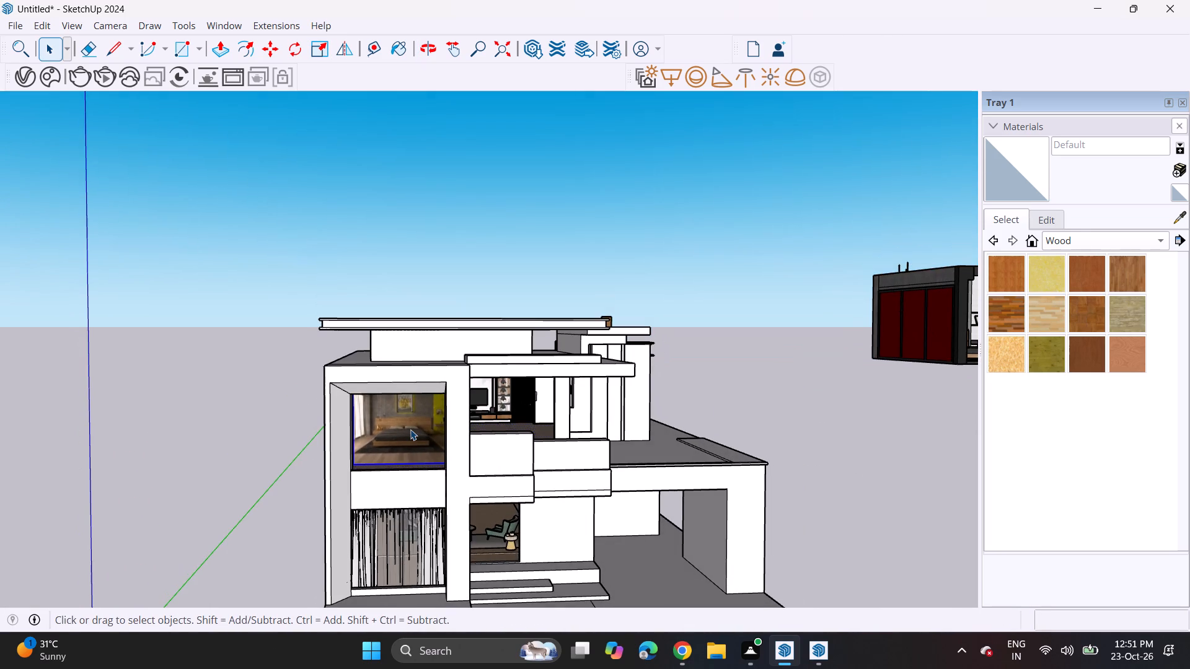
{"action": "key", "text": "m"}
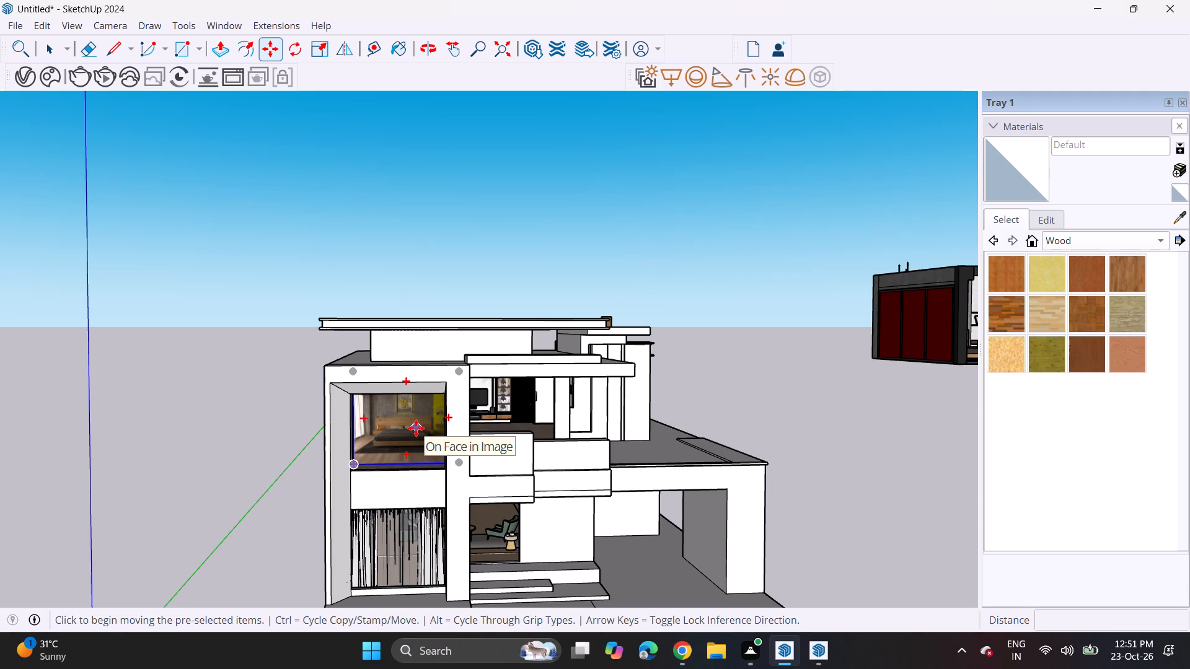
{"action": "left_click", "coordinate": [416, 428]}
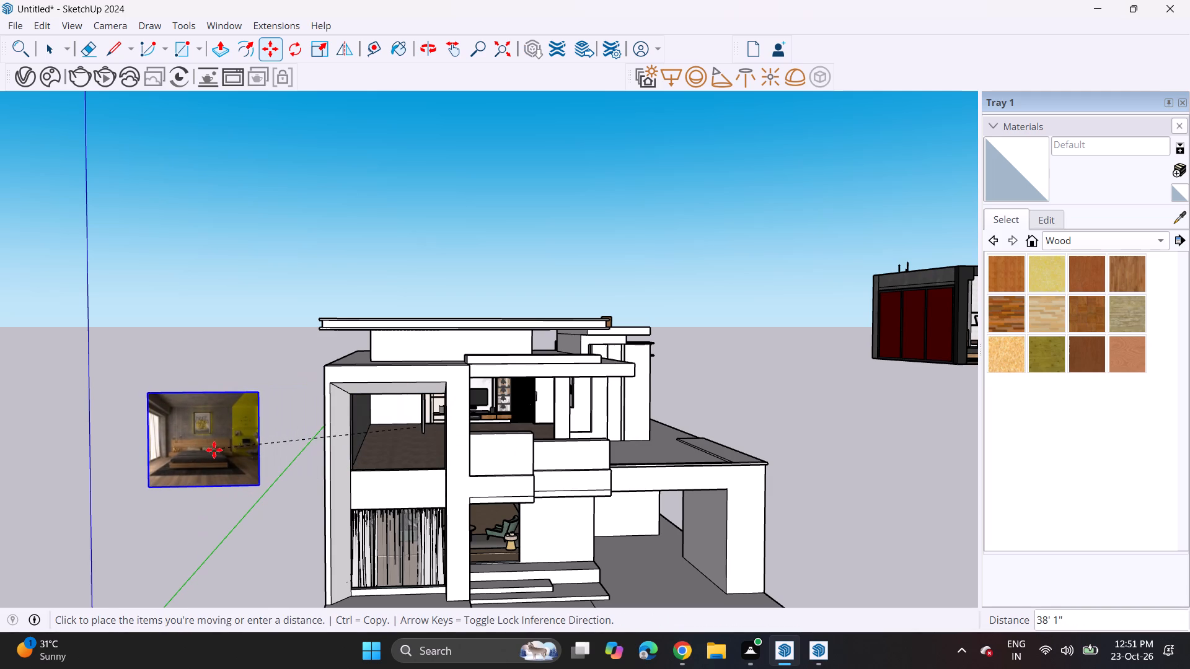
{"action": "left_click", "coordinate": [214, 450]}
Move the separate 3D bedroom interior by its lower front corner from behind the house to the upper-floor corner room's front opening.
{"action": "scroll", "coordinate": [447, 422], "scroll_direction": "down", "scroll_amount": 5}
{"action": "middle_click_drag", "start_coordinate": [861, 362], "coordinate": [726, 336]}
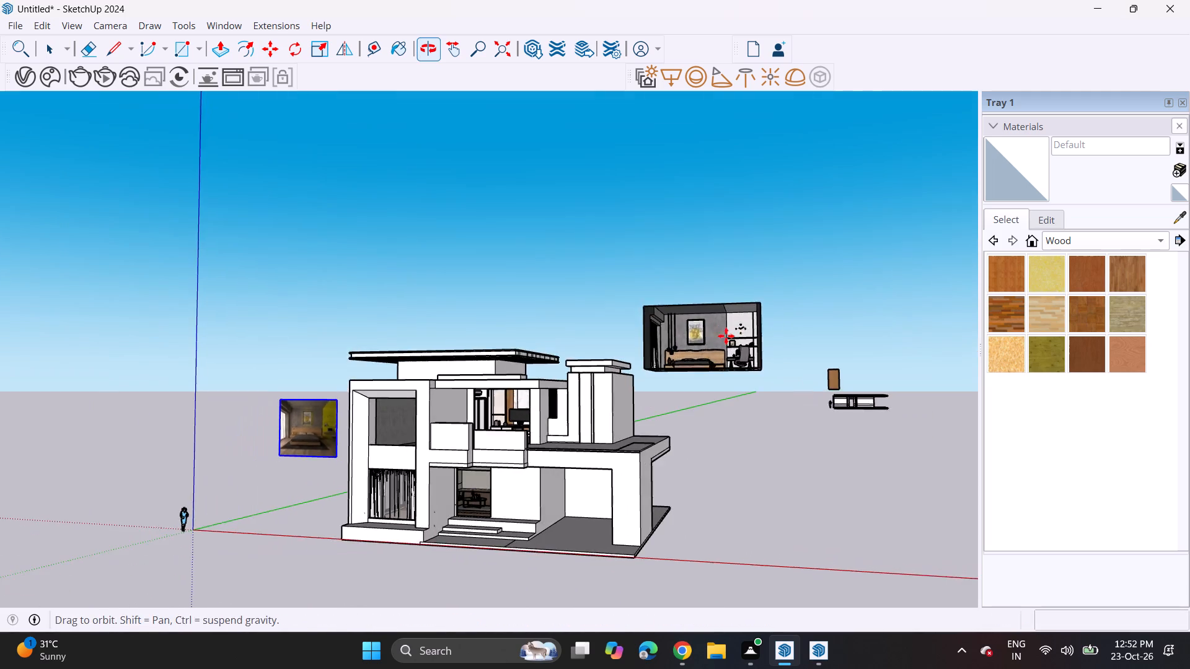
{"action": "scroll", "coordinate": [718, 344], "scroll_direction": "up", "scroll_amount": 5}
{"action": "middle_click_drag", "start_coordinate": [720, 340], "coordinate": [748, 348]}
{"action": "key", "text": "space"}
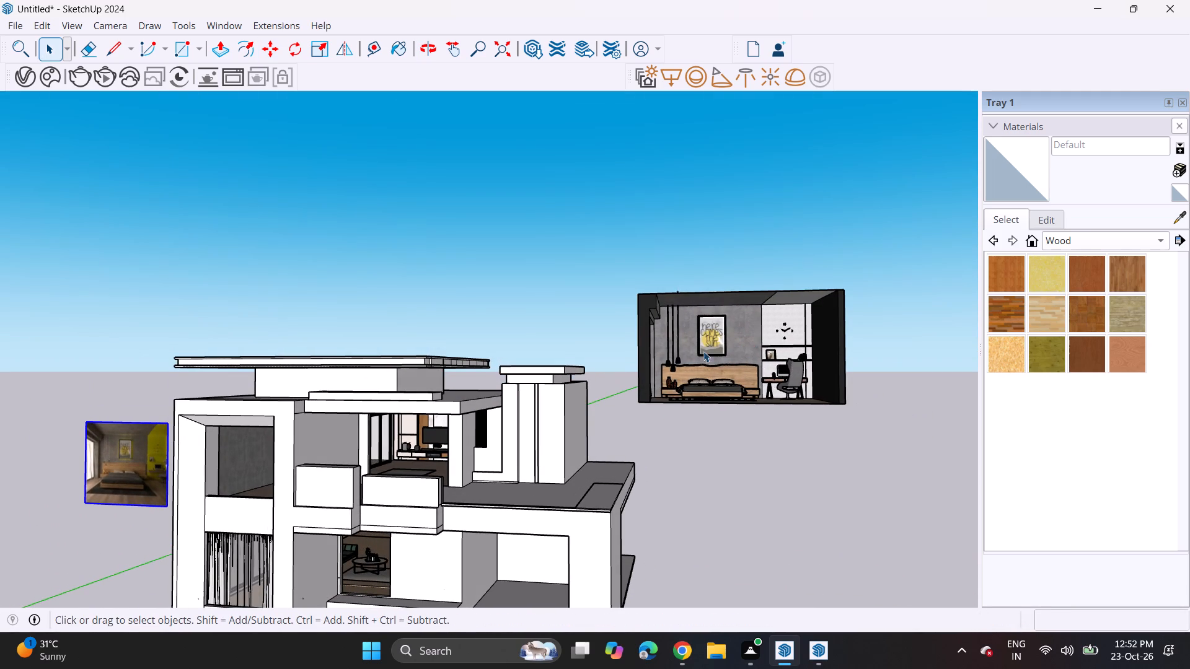
{"action": "left_click", "coordinate": [706, 354]}
{"action": "key", "text": "m"}
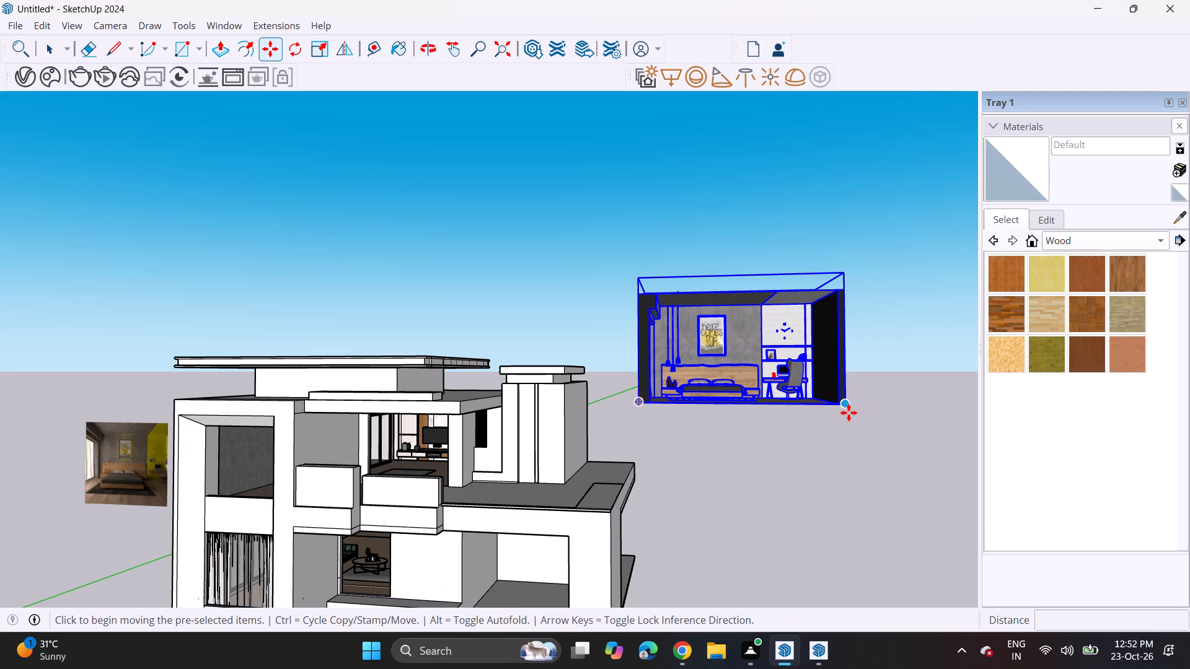
{"action": "left_click", "coordinate": [848, 413]}
{"action": "scroll", "coordinate": [452, 414], "scroll_direction": "up", "scroll_amount": 1, "text": "shift"}
{"action": "middle_click_drag", "start_coordinate": [464, 416], "coordinate": [781, 382], "text": "shift"}
{"action": "scroll", "coordinate": [659, 424], "scroll_direction": "up", "scroll_amount": 4}
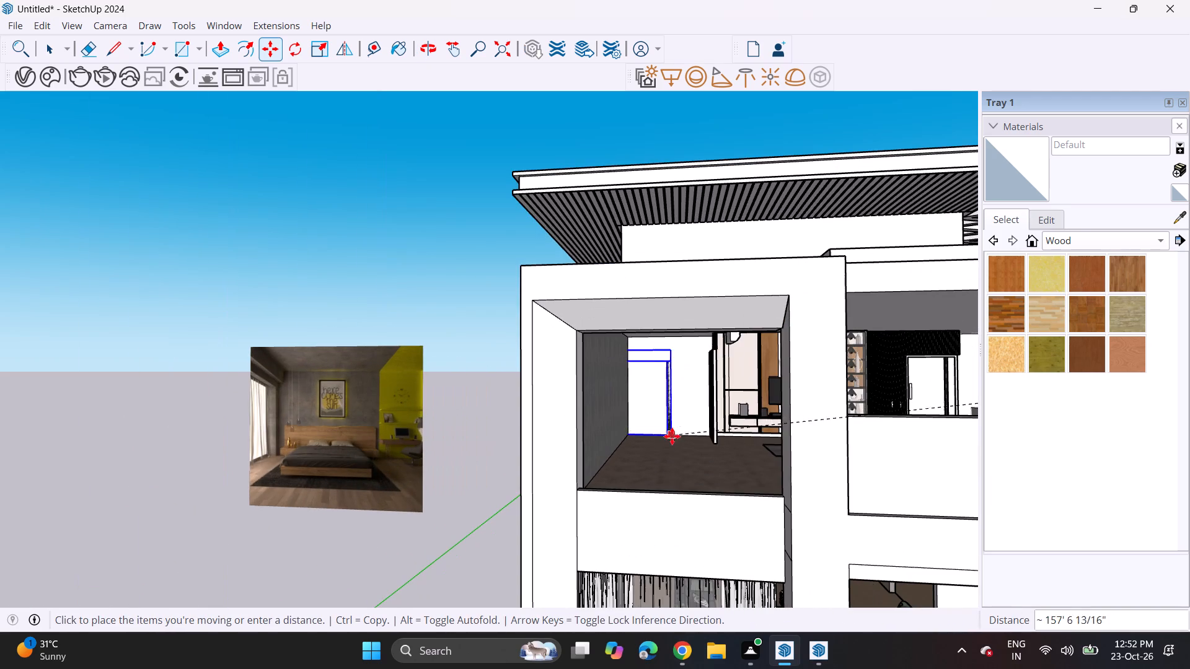
{"action": "middle_click_drag", "start_coordinate": [773, 461], "coordinate": [823, 492]}
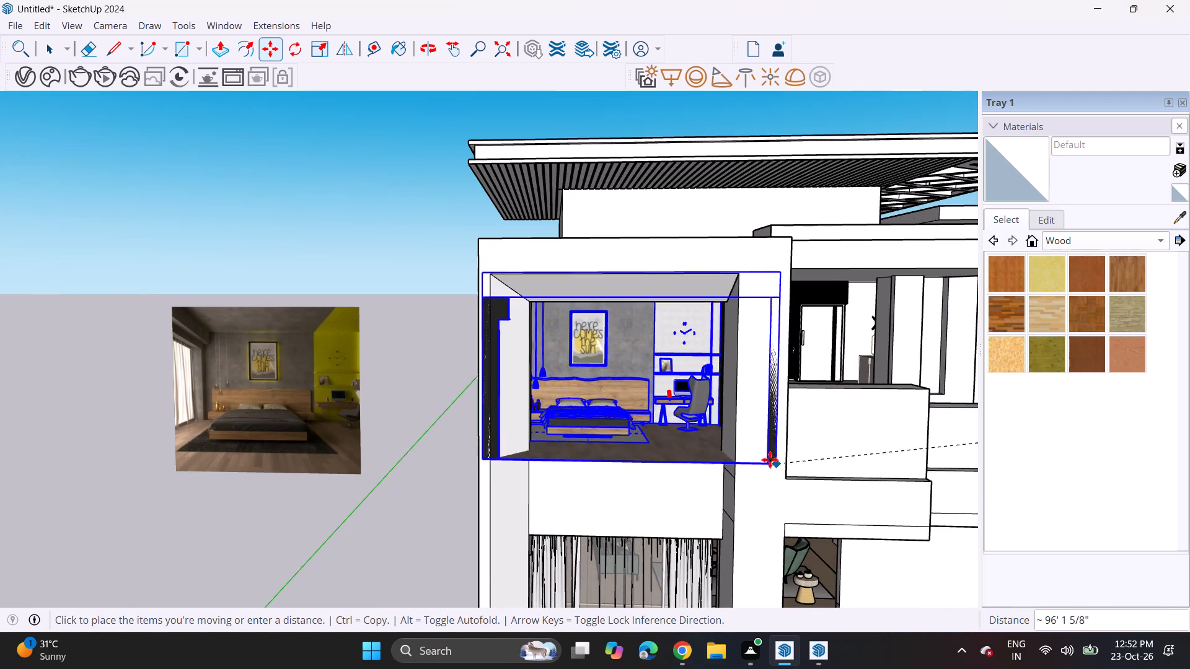
{"action": "left_click", "coordinate": [759, 450]}
Move the bedroom interior back into the corner room, setting its lower front corner against the outer side wall.
{"action": "left_click", "coordinate": [469, 446]}
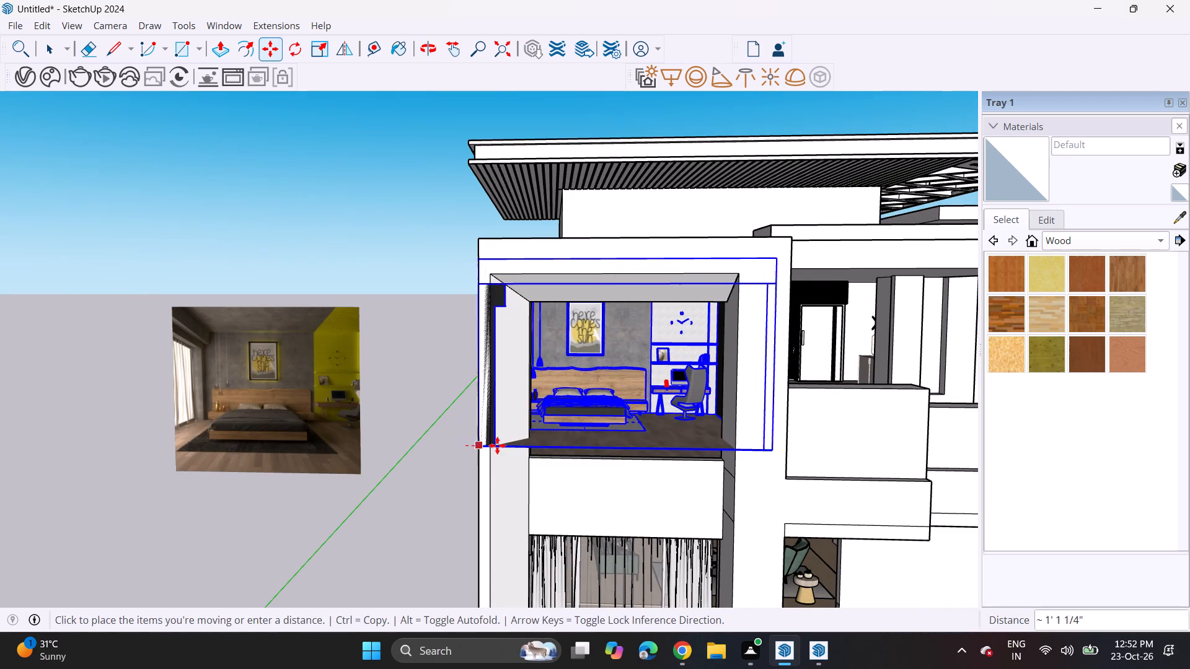
{"action": "middle_click_drag", "start_coordinate": [535, 423], "coordinate": [518, 483]}
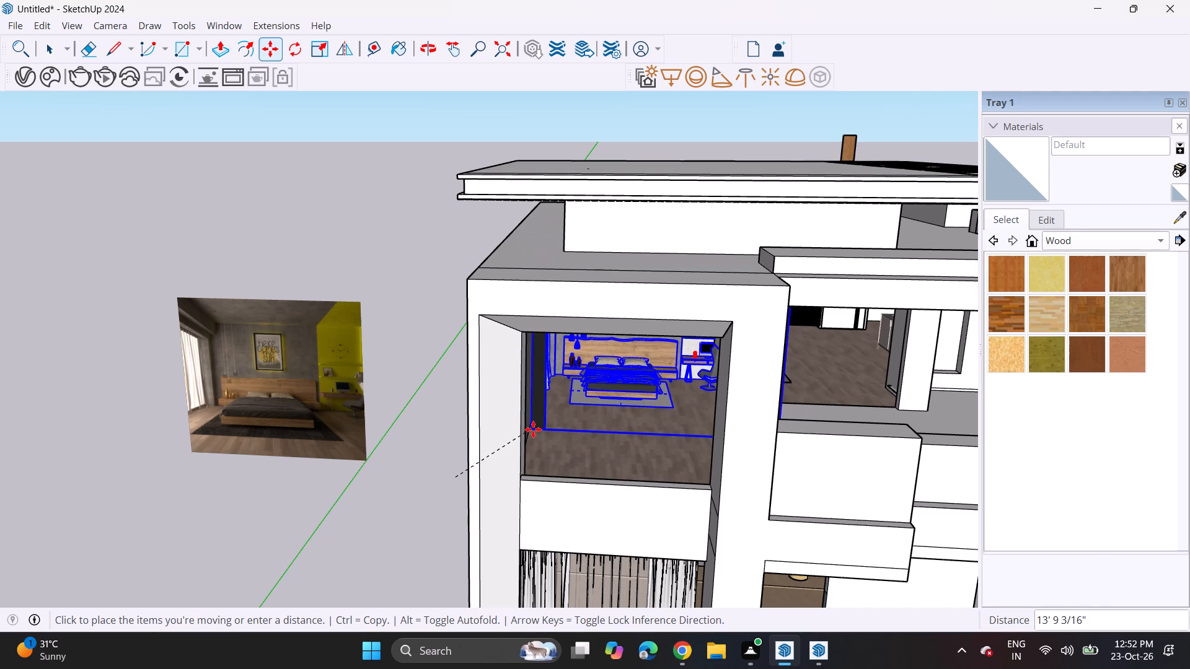
{"action": "left_click", "coordinate": [533, 429]}
{"action": "middle_click_drag", "start_coordinate": [573, 408], "coordinate": [564, 333]}
{"action": "scroll", "coordinate": [570, 333], "scroll_direction": "down", "scroll_amount": 4}
{"action": "scroll", "coordinate": [591, 356], "scroll_direction": "up", "scroll_amount": 1}
{"action": "middle_click_drag", "start_coordinate": [591, 356], "coordinate": [588, 421]}
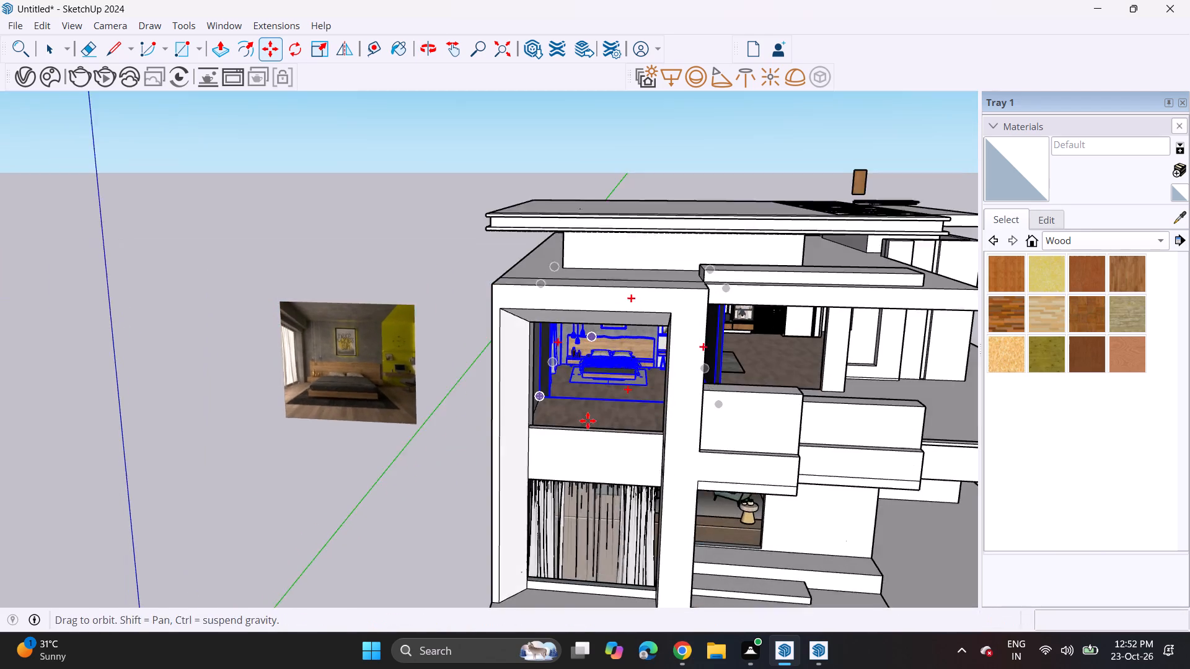
{"action": "scroll", "coordinate": [586, 421], "scroll_direction": "up", "scroll_amount": 11}
{"action": "left_click", "coordinate": [478, 357]}
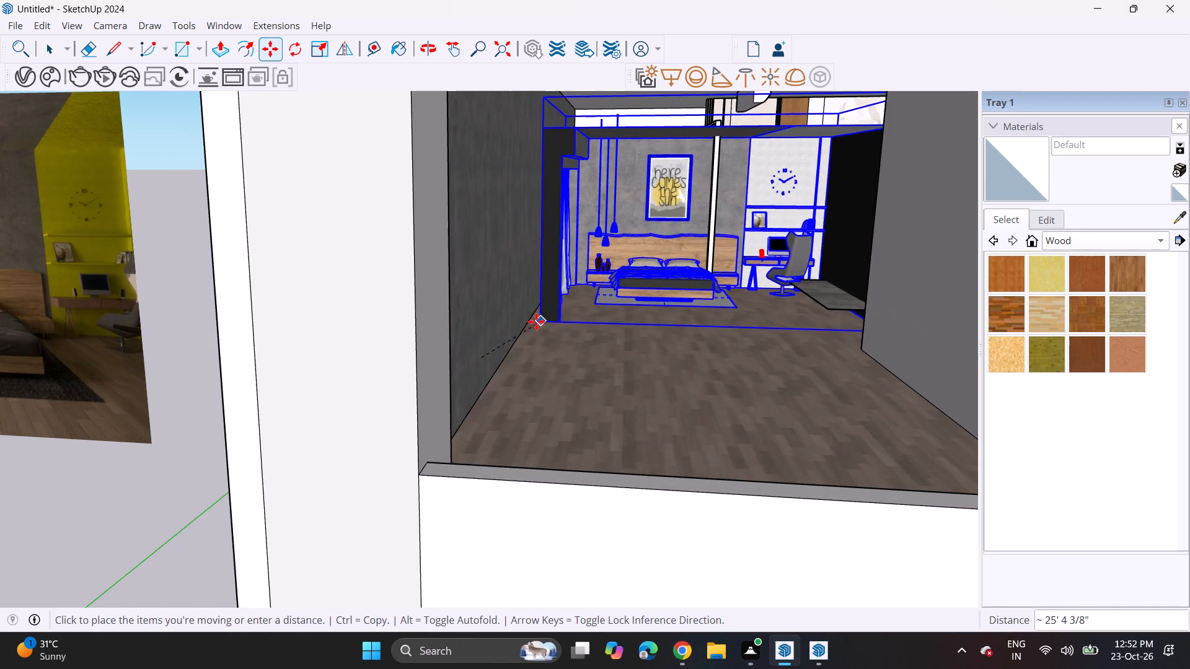
{"action": "left_click", "coordinate": [530, 320]}
Narrow the bedroom interior along the red axis by a factor of about 0.82 so it stops short of the hall.
{"action": "scroll", "coordinate": [610, 277], "scroll_direction": "down", "scroll_amount": 5}
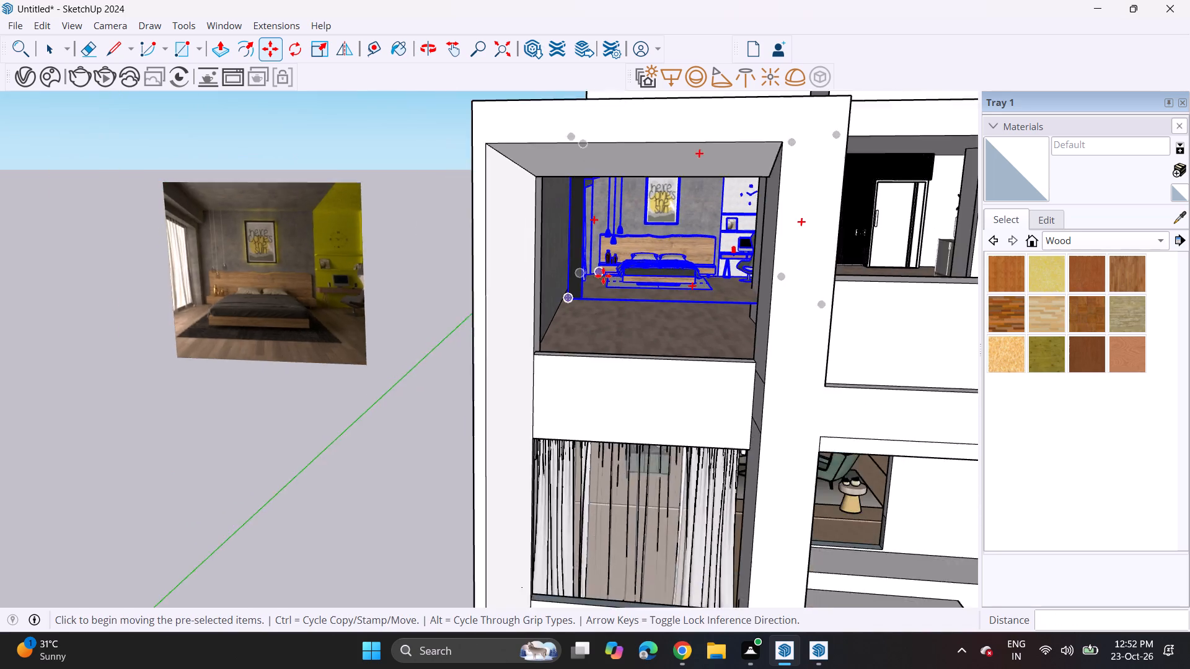
{"action": "scroll", "coordinate": [603, 276], "scroll_direction": "down", "scroll_amount": 2}
{"action": "middle_click_drag", "start_coordinate": [613, 272], "coordinate": [460, 378], "text": "shift"}
{"action": "scroll", "coordinate": [613, 272], "scroll_direction": "up", "scroll_amount": 1, "text": "shift"}
{"action": "middle_click_drag", "start_coordinate": [594, 337], "coordinate": [430, 442]}
{"action": "middle_click_drag", "start_coordinate": [451, 424], "coordinate": [492, 351]}
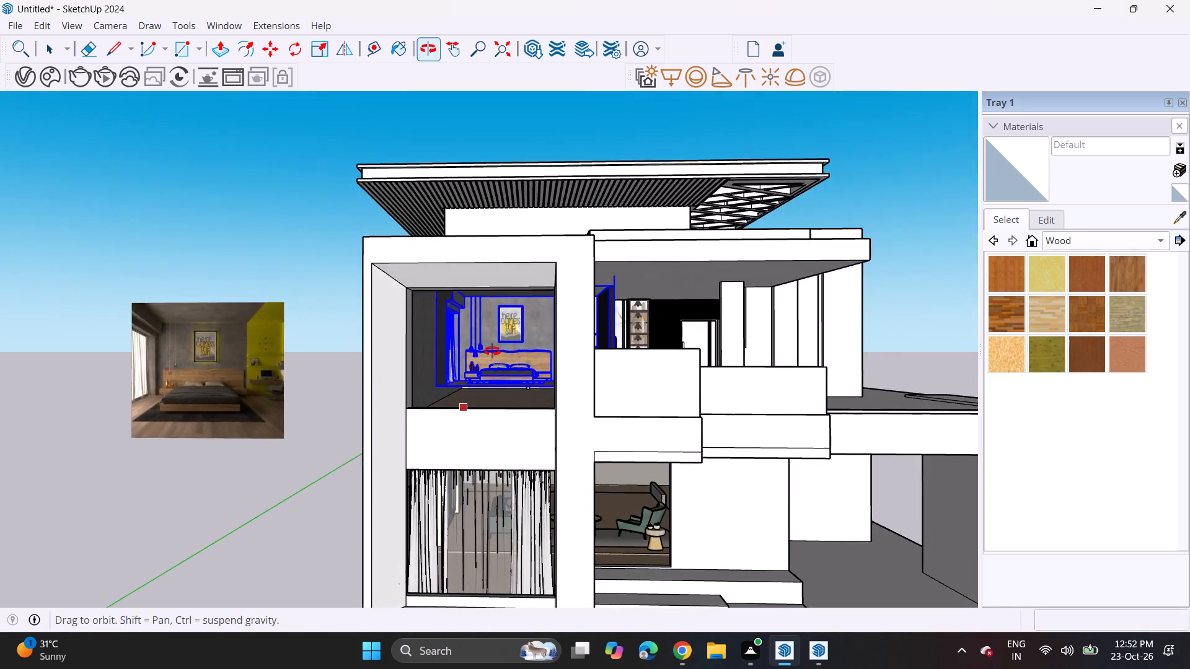
{"action": "middle_click_drag", "start_coordinate": [492, 351], "coordinate": [372, 391]}
{"action": "left_click", "coordinate": [319, 53]}
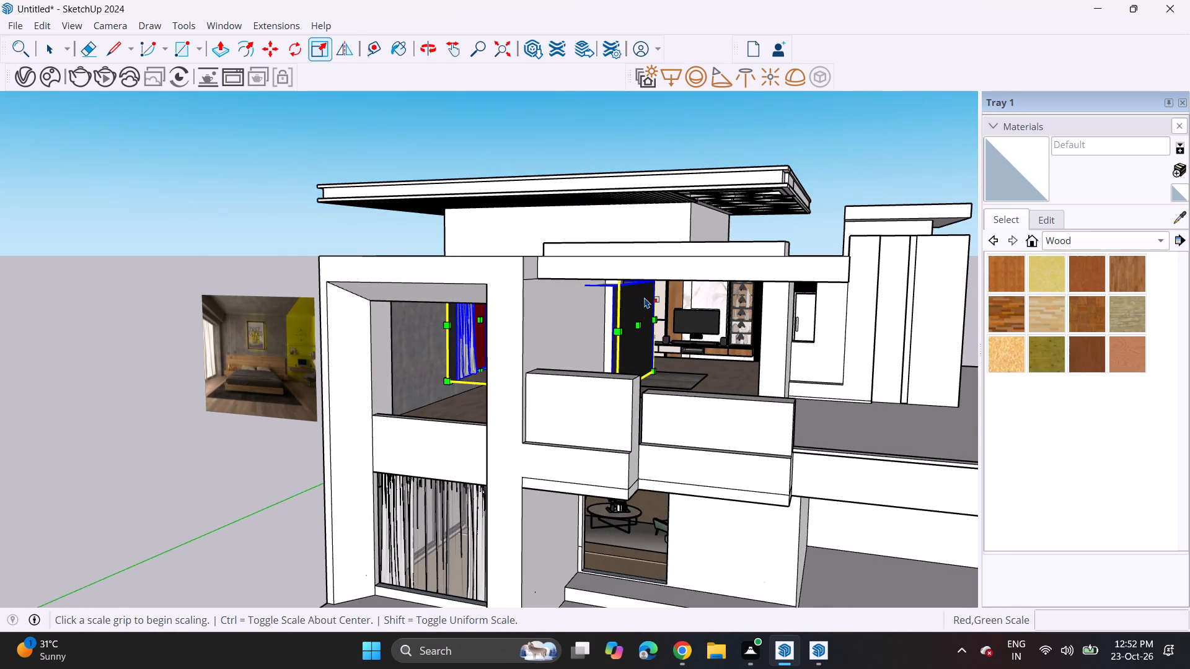
{"action": "left_click", "coordinate": [644, 326]}
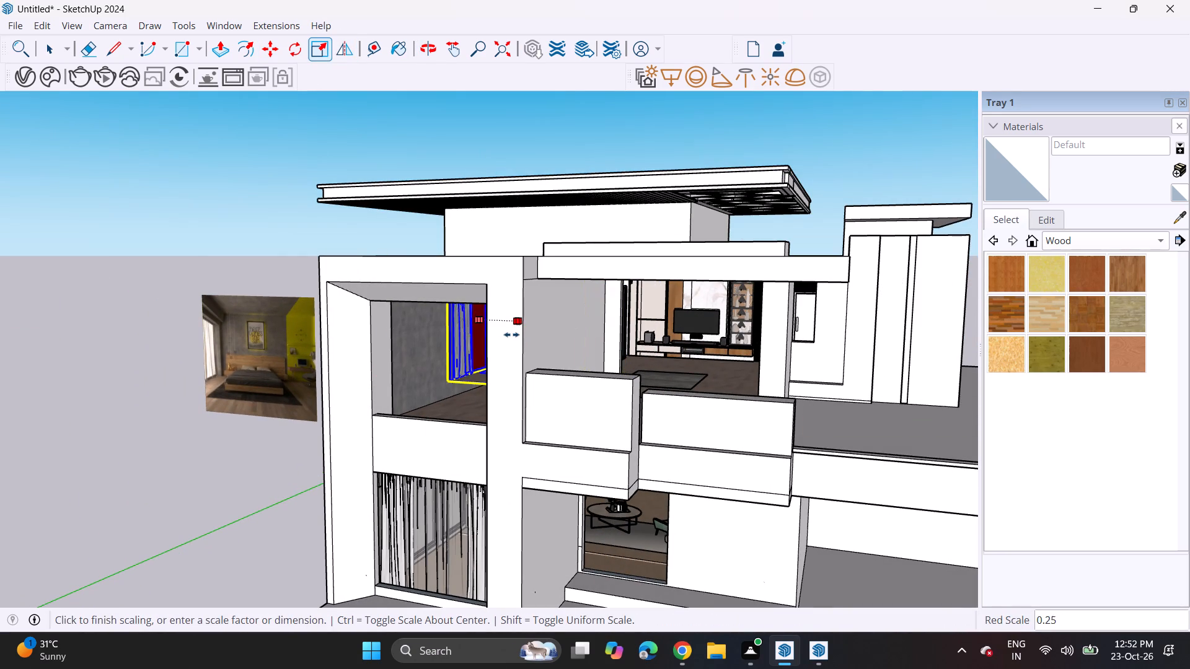
{"action": "left_click", "coordinate": [523, 343]}
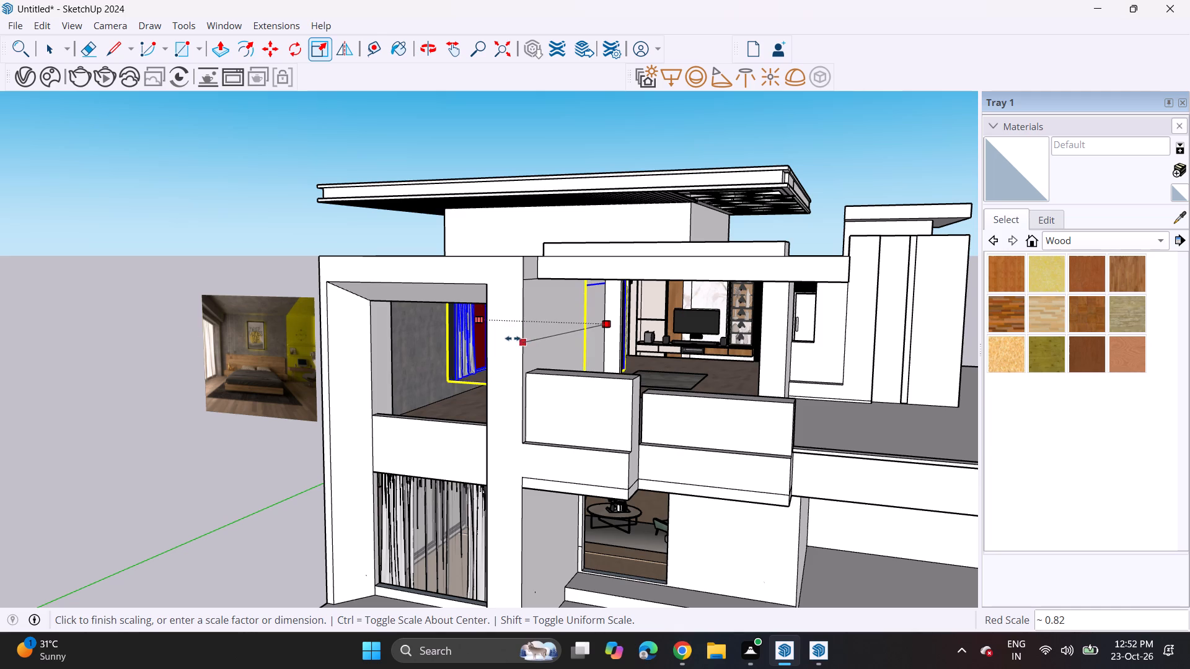
Shift the bedroom interior forward within the corner room, bringing its lower front corner toward the partition wall on the hall side.
{"action": "middle_click_drag", "start_coordinate": [534, 328], "coordinate": [703, 299]}
{"action": "scroll", "coordinate": [524, 323], "scroll_direction": "up", "scroll_amount": 4}
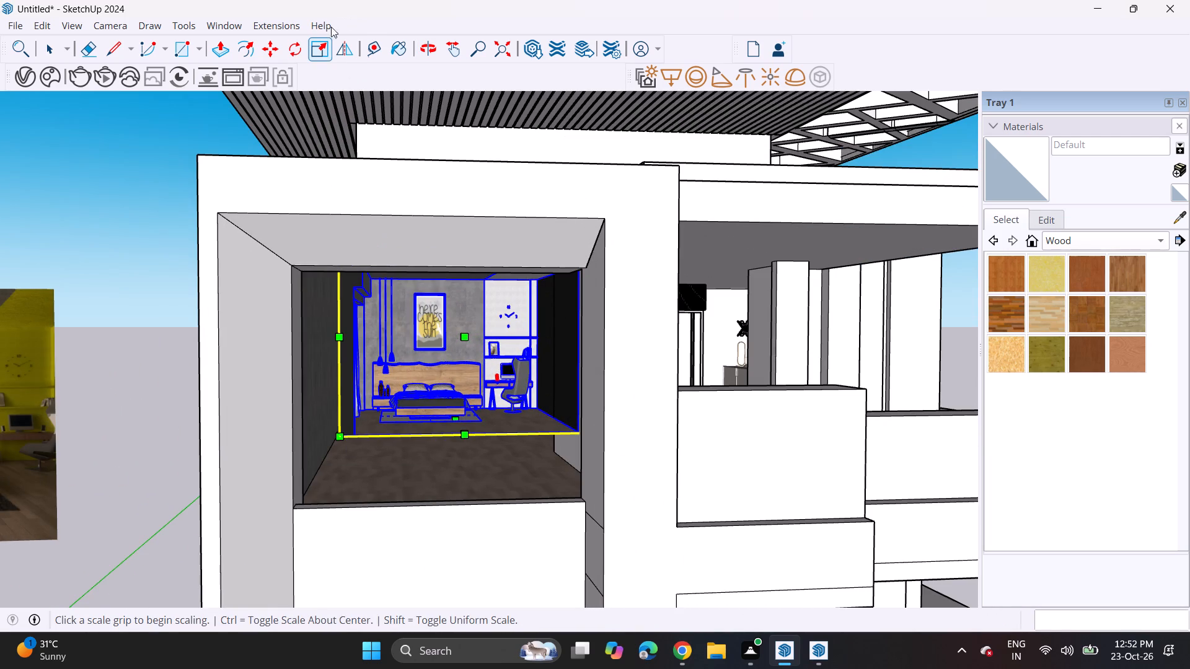
{"action": "left_click", "coordinate": [271, 45]}
{"action": "left_click", "coordinate": [527, 387]}
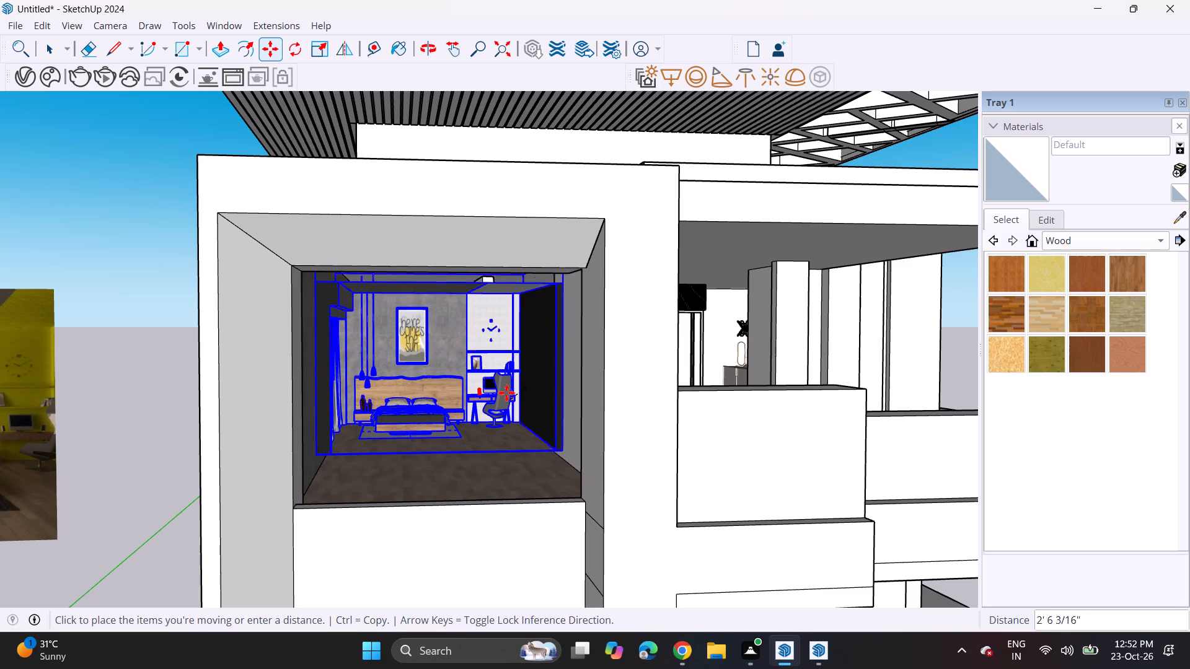
{"action": "left_click", "coordinate": [506, 413]}
{"action": "middle_click_drag", "start_coordinate": [582, 416], "coordinate": [487, 492]}
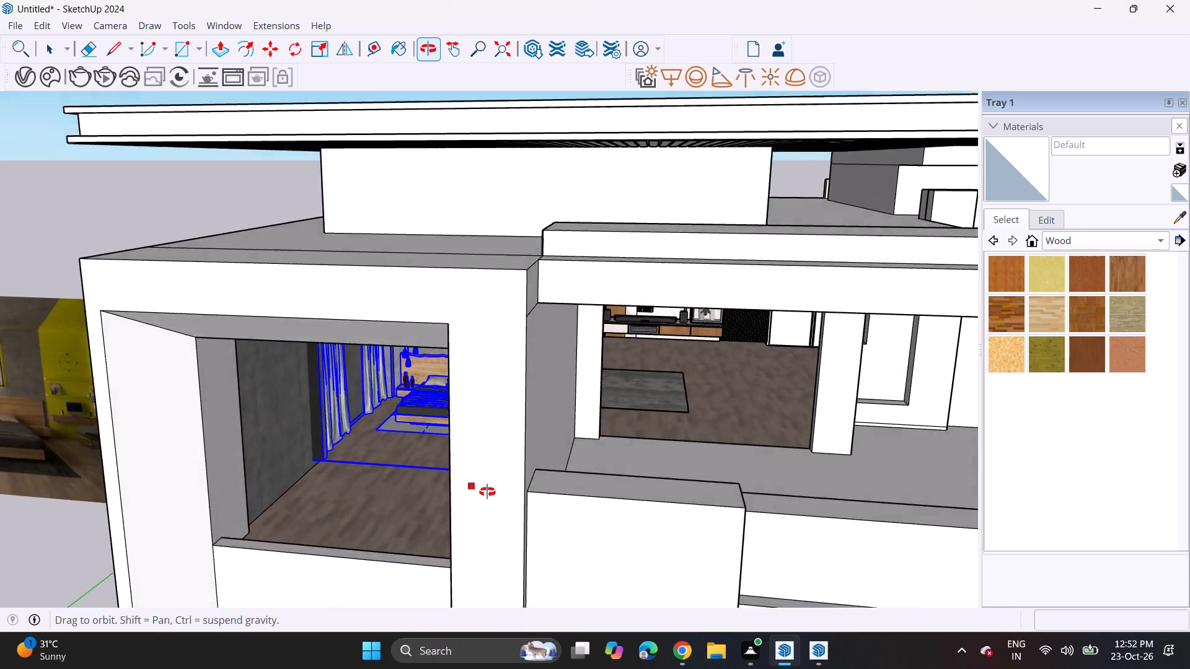
{"action": "middle_click_drag", "start_coordinate": [487, 492], "coordinate": [570, 492]}
{"action": "scroll", "coordinate": [557, 487], "scroll_direction": "up", "scroll_amount": 1}
{"action": "scroll", "coordinate": [557, 487], "scroll_direction": "down", "scroll_amount": 1}
{"action": "scroll", "coordinate": [557, 487], "scroll_direction": "up", "scroll_amount": 3}
{"action": "left_click", "coordinate": [560, 468]}
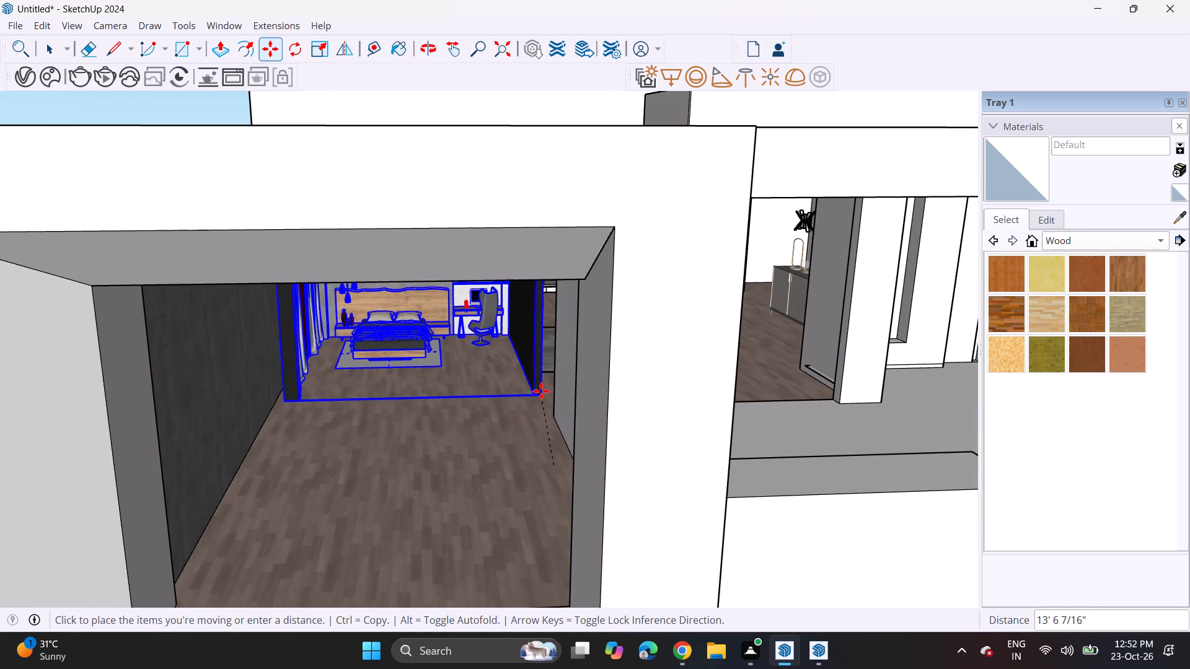
{"action": "left_click", "coordinate": [555, 413]}
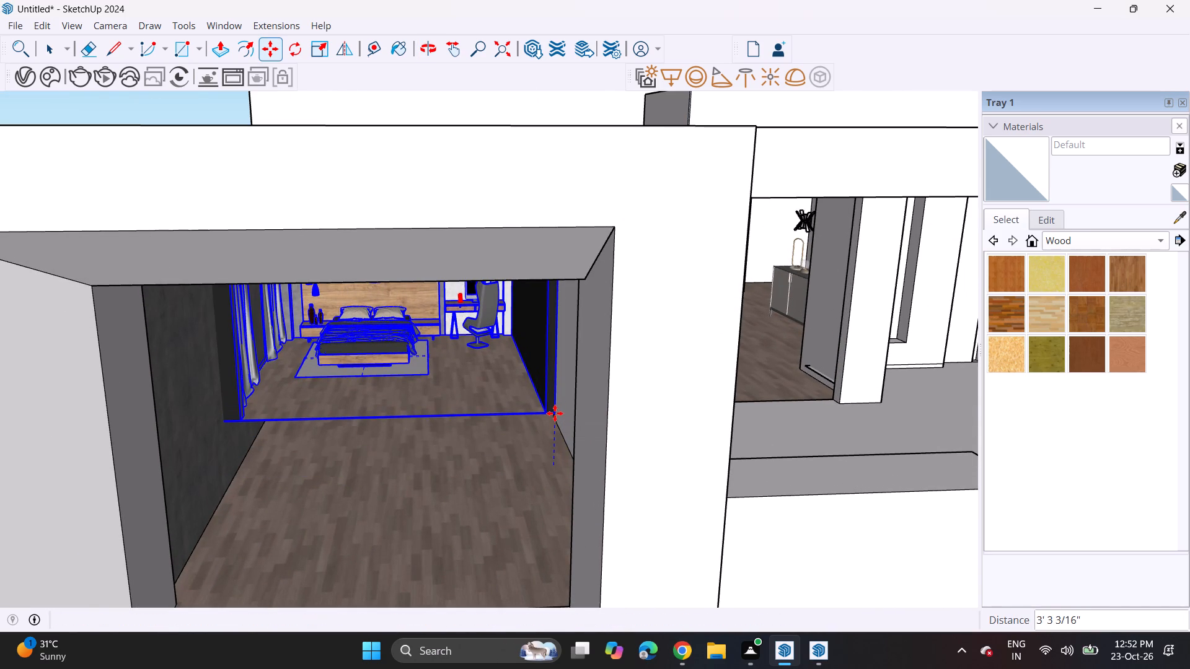
Move the bedroom interior by its lower front corner onto the floor corner at the end of the hall-side partition wall.
{"action": "scroll", "coordinate": [540, 432], "scroll_direction": "up", "scroll_amount": 11}
{"action": "middle_click_drag", "start_coordinate": [601, 359], "coordinate": [637, 333]}
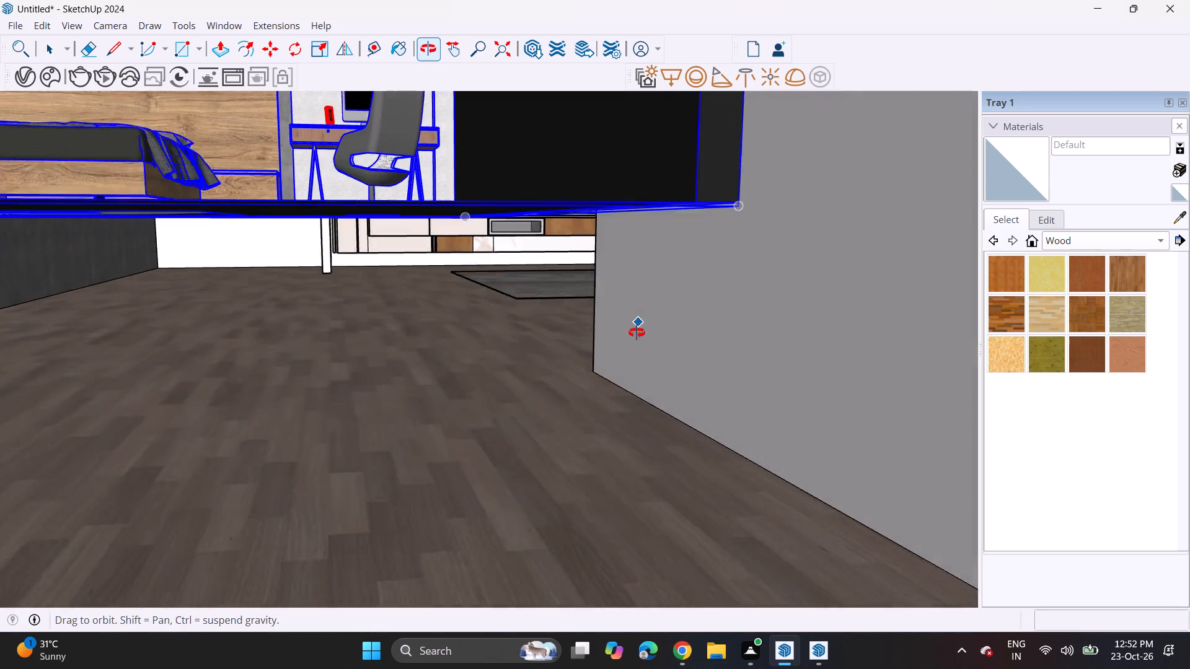
{"action": "middle_click_drag", "start_coordinate": [637, 333], "coordinate": [637, 336]}
{"action": "scroll", "coordinate": [637, 336], "scroll_direction": "up", "scroll_amount": 1}
{"action": "left_click", "coordinate": [765, 238]}
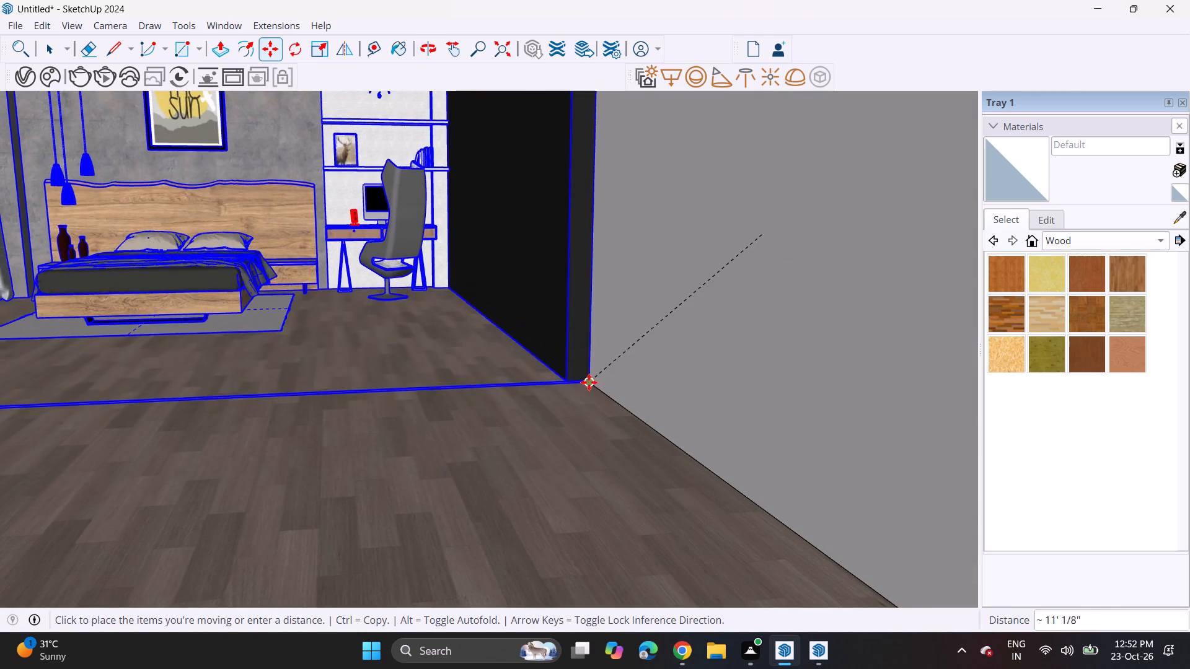
{"action": "left_click", "coordinate": [593, 388]}
{"action": "scroll", "coordinate": [481, 372], "scroll_direction": "down", "scroll_amount": 12}
{"action": "middle_click_drag", "start_coordinate": [464, 385], "coordinate": [427, 357]}
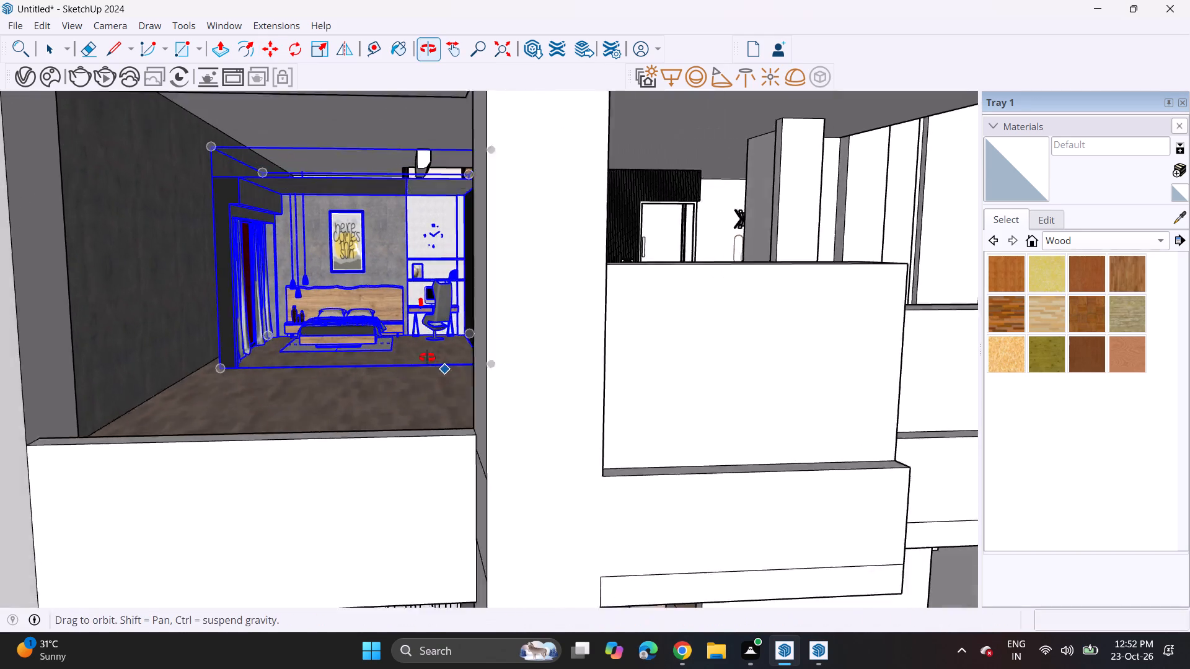
Stretch the bedroom interior upward along the blue axis, first by a factor of about 1.16, until it closes the gap to the room's ceiling.
{"action": "middle_click_drag", "start_coordinate": [427, 357], "coordinate": [425, 352]}
{"action": "scroll", "coordinate": [276, 392], "scroll_direction": "down", "scroll_amount": 4}
{"action": "middle_click_drag", "start_coordinate": [255, 231], "coordinate": [331, 287], "text": "shift"}
{"action": "middle_click_drag", "start_coordinate": [353, 302], "coordinate": [411, 295]}
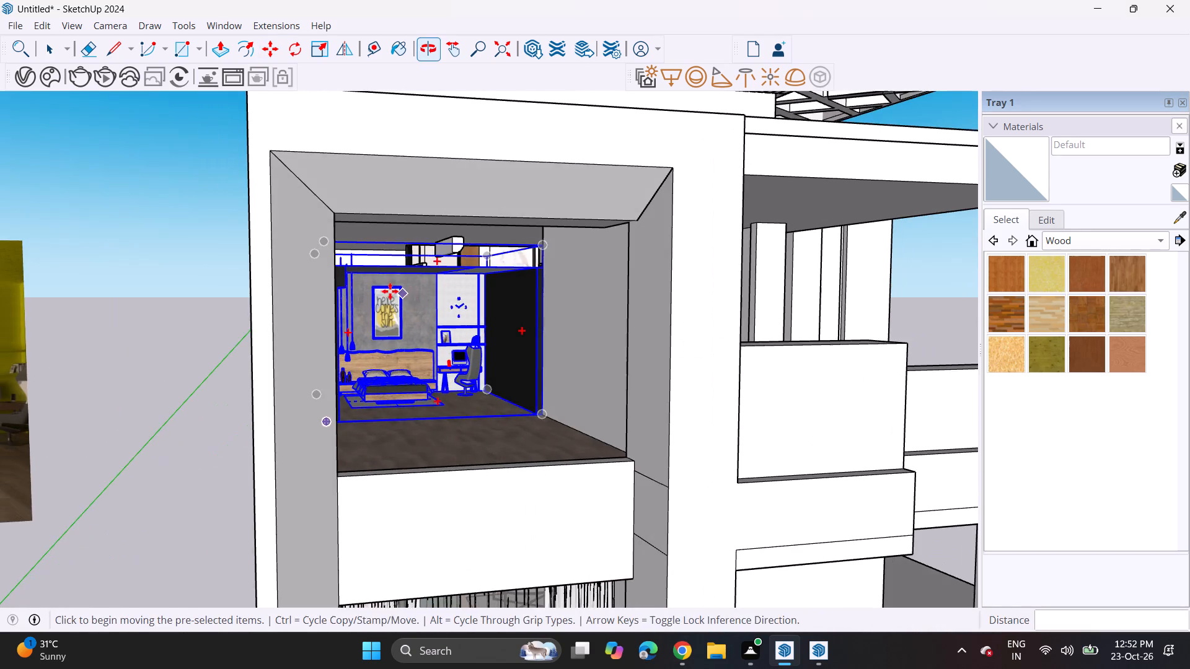
{"action": "middle_click_drag", "start_coordinate": [524, 305], "coordinate": [419, 299]}
{"action": "scroll", "coordinate": [384, 314], "scroll_direction": "up", "scroll_amount": 1}
{"action": "middle_click_drag", "start_coordinate": [371, 324], "coordinate": [419, 339]}
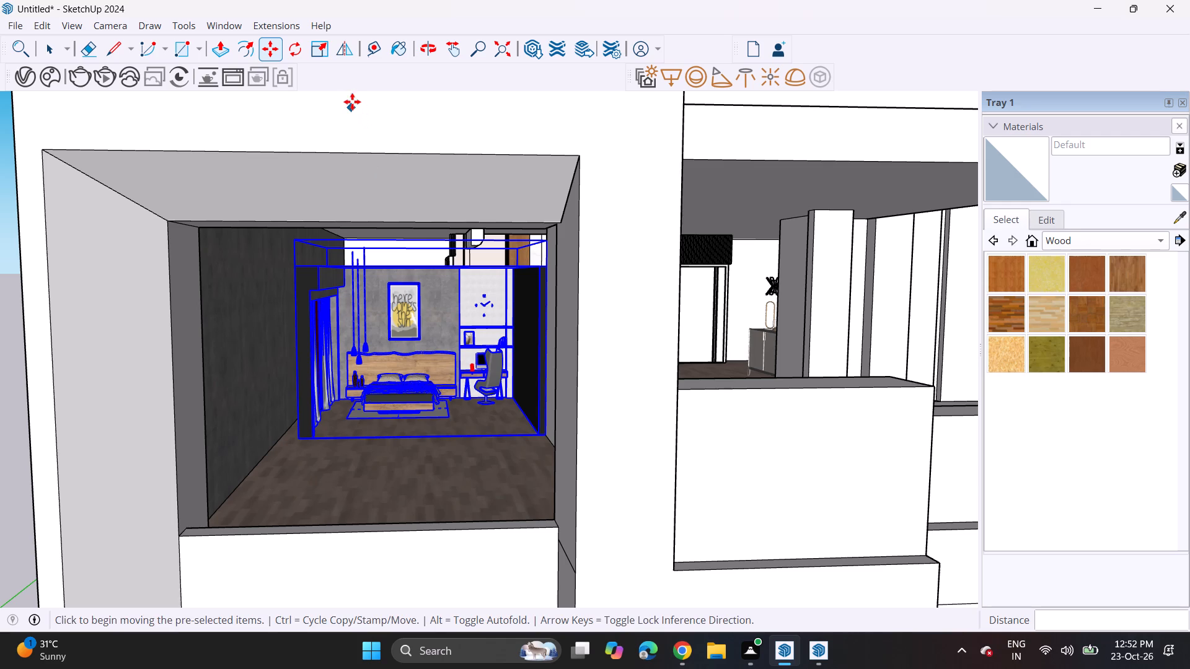
{"action": "left_click", "coordinate": [319, 42]}
{"action": "middle_click_drag", "start_coordinate": [432, 255], "coordinate": [431, 241]}
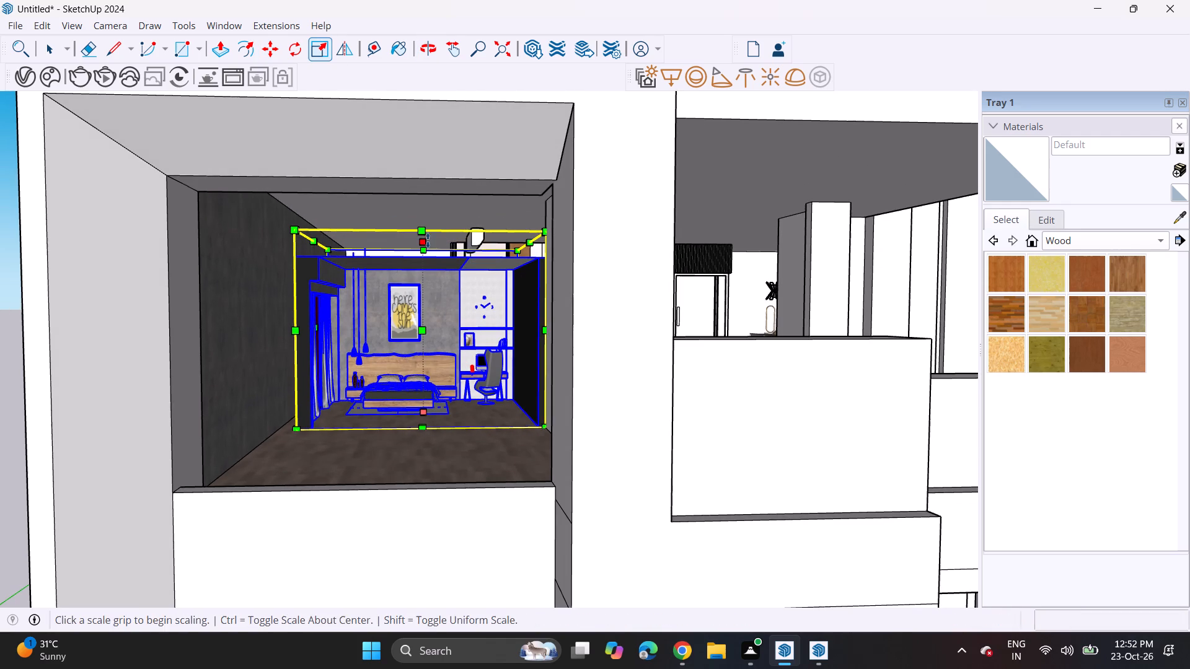
{"action": "left_click", "coordinate": [426, 240]}
{"action": "left_click", "coordinate": [452, 200]}
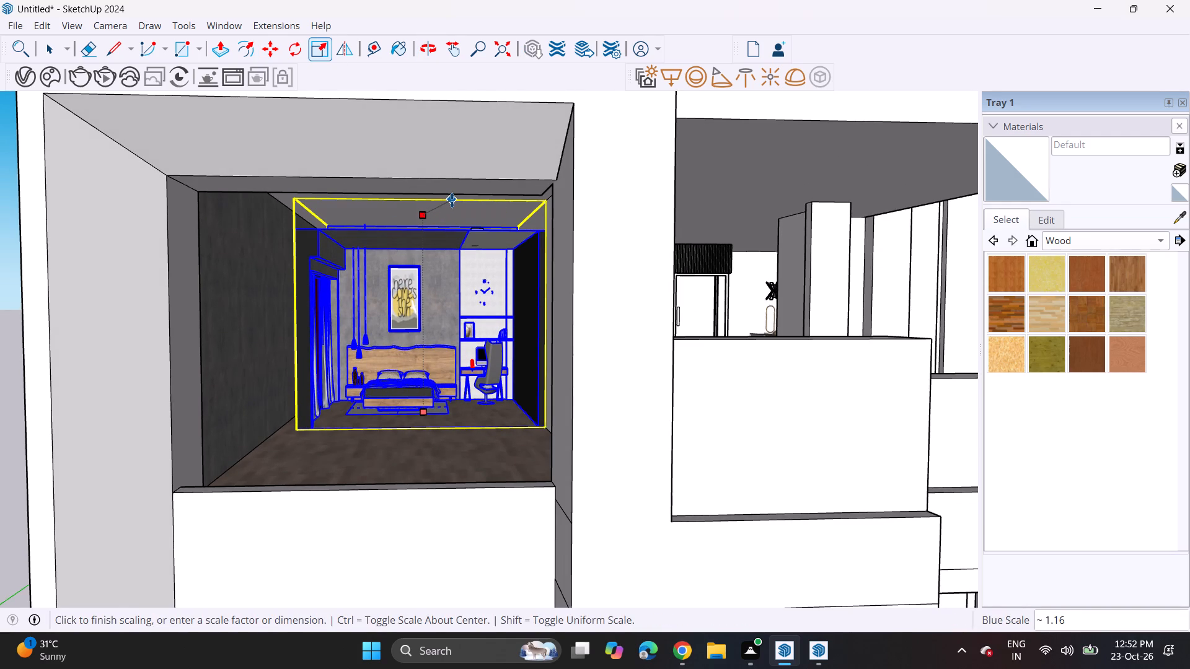
{"action": "scroll", "coordinate": [425, 235], "scroll_direction": "up", "scroll_amount": 4}
{"action": "left_click", "coordinate": [423, 206]}
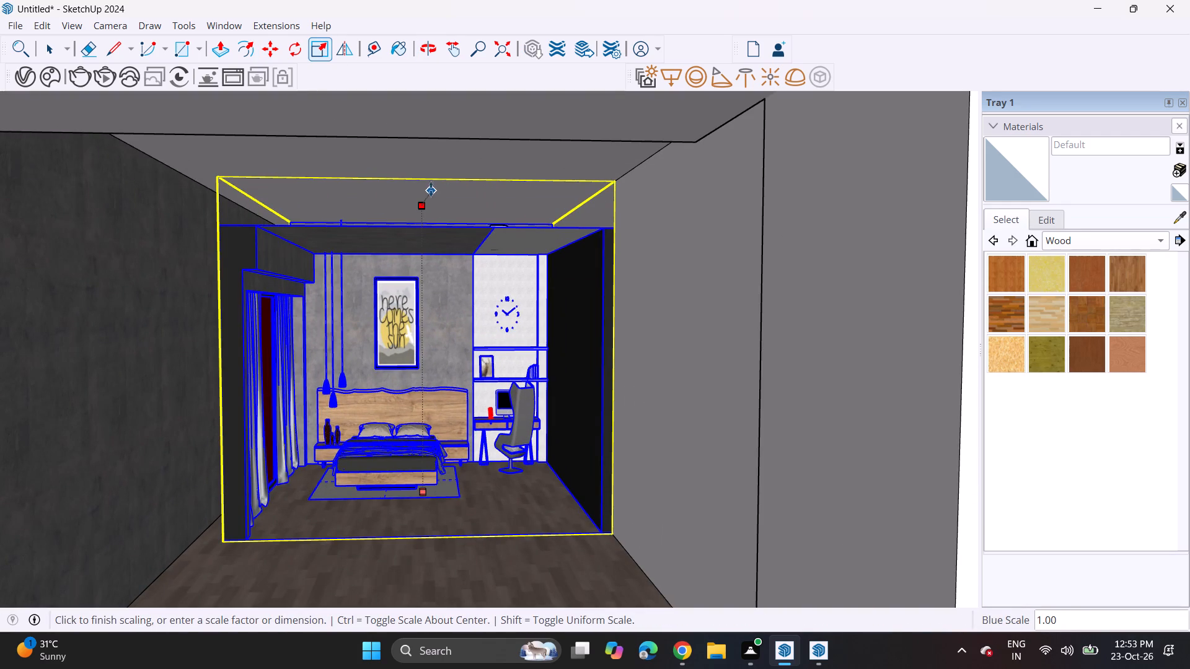
{"action": "left_click", "coordinate": [441, 162]}
{"action": "scroll", "coordinate": [405, 250], "scroll_direction": "down", "scroll_amount": 4}
{"action": "key", "text": "space"}
{"action": "left_click", "coordinate": [420, 310]}
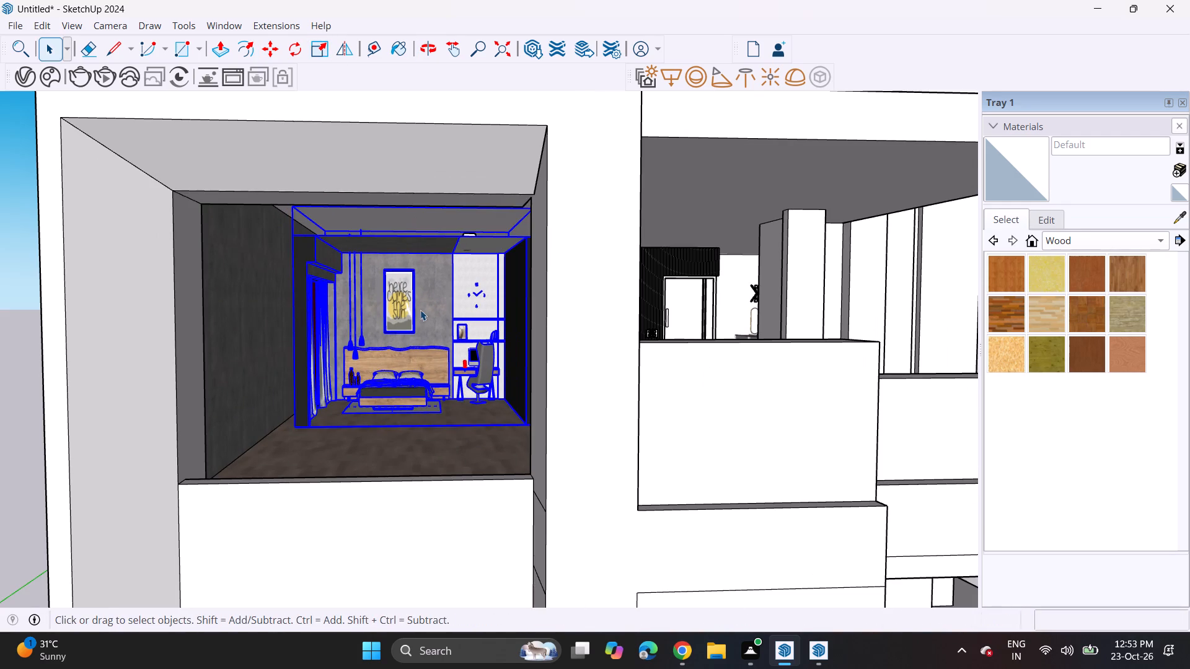
{"action": "scroll", "coordinate": [420, 310], "scroll_direction": "down", "scroll_amount": 5}
{"action": "left_click", "coordinate": [231, 316]}
{"action": "scroll", "coordinate": [278, 378], "scroll_direction": "down", "scroll_amount": 4}
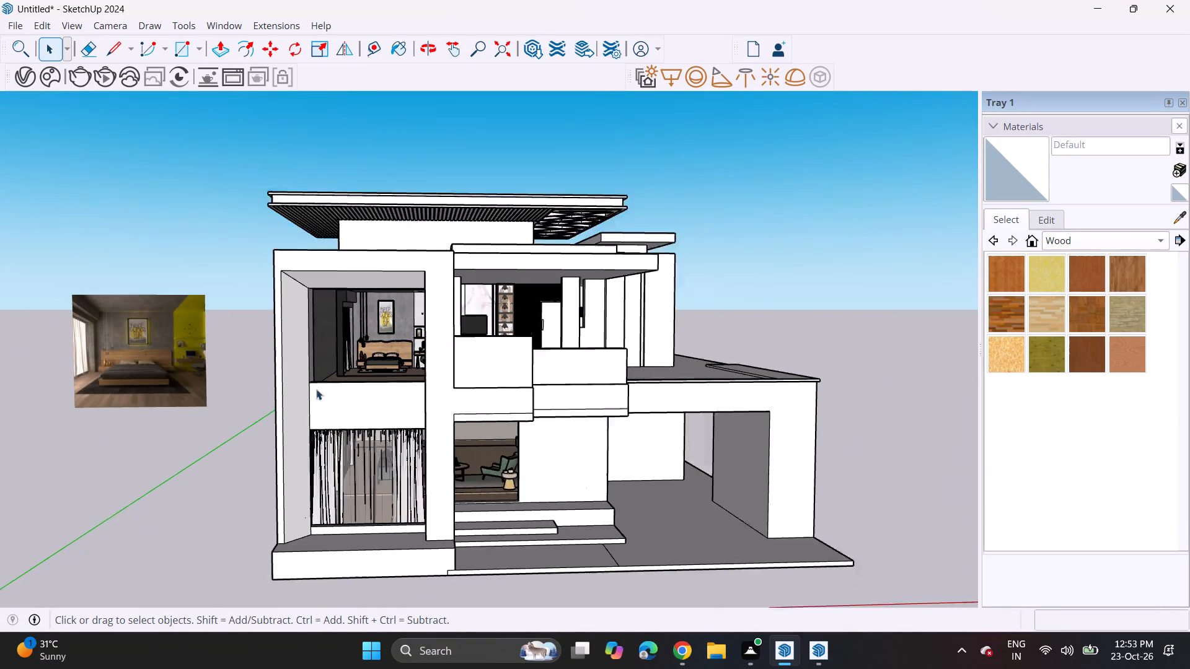
Explode the bedroom interior group in the upper-floor corner room.
{"action": "middle_click_drag", "start_coordinate": [335, 388], "coordinate": [381, 416]}
{"action": "scroll", "coordinate": [379, 356], "scroll_direction": "up", "scroll_amount": 2}
{"action": "middle_click_drag", "start_coordinate": [376, 354], "coordinate": [306, 334]}
{"action": "scroll", "coordinate": [347, 346], "scroll_direction": "up", "scroll_amount": 8}
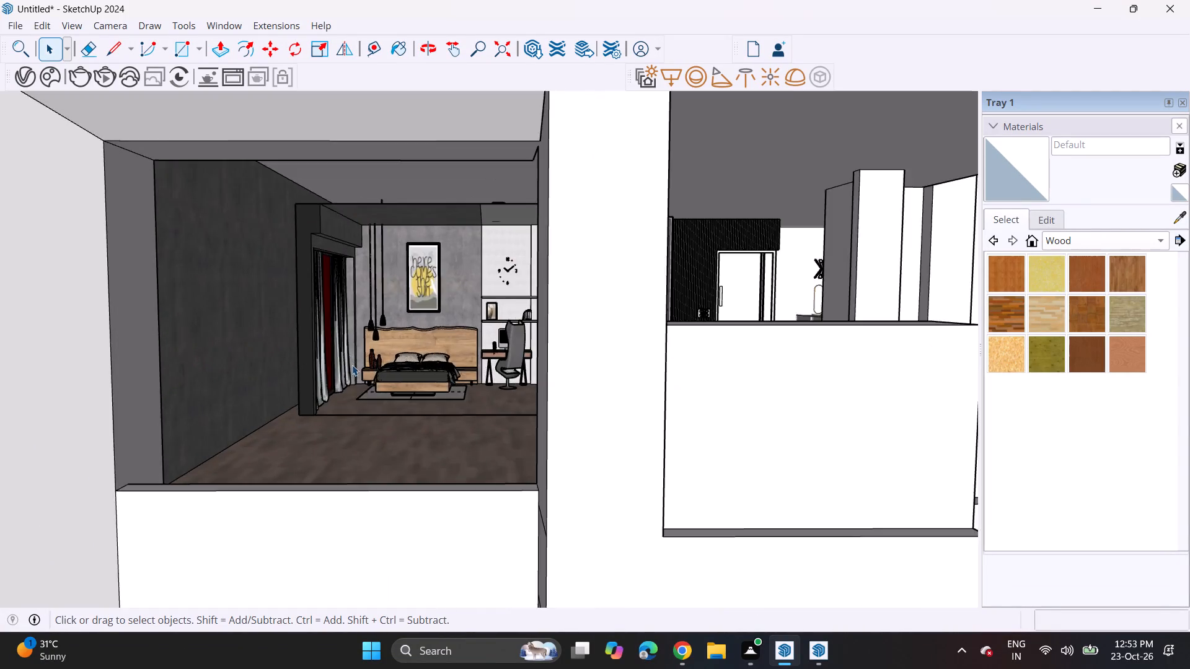
{"action": "scroll", "coordinate": [352, 365], "scroll_direction": "up", "scroll_amount": 2}
{"action": "left_click", "coordinate": [348, 457]}
{"action": "right_click", "coordinate": [351, 456]}
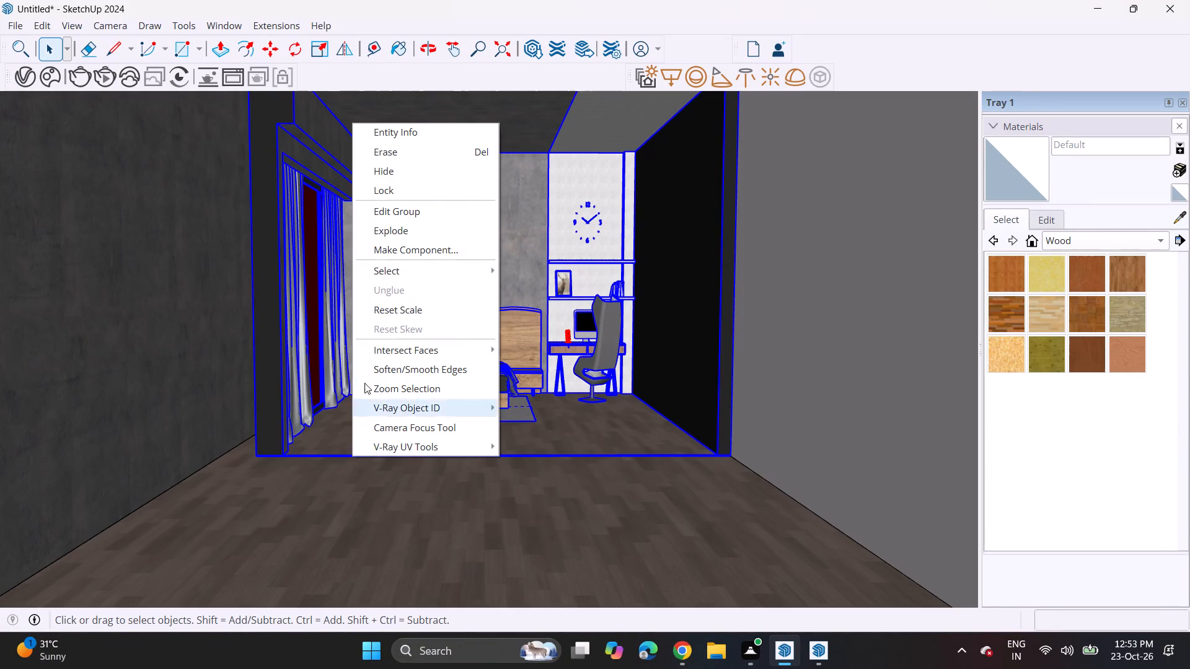
{"action": "left_click", "coordinate": [403, 233]}
Delete the edge dividing the bedroom interior's floor from the room's wood floor.
{"action": "left_click", "coordinate": [386, 444]}
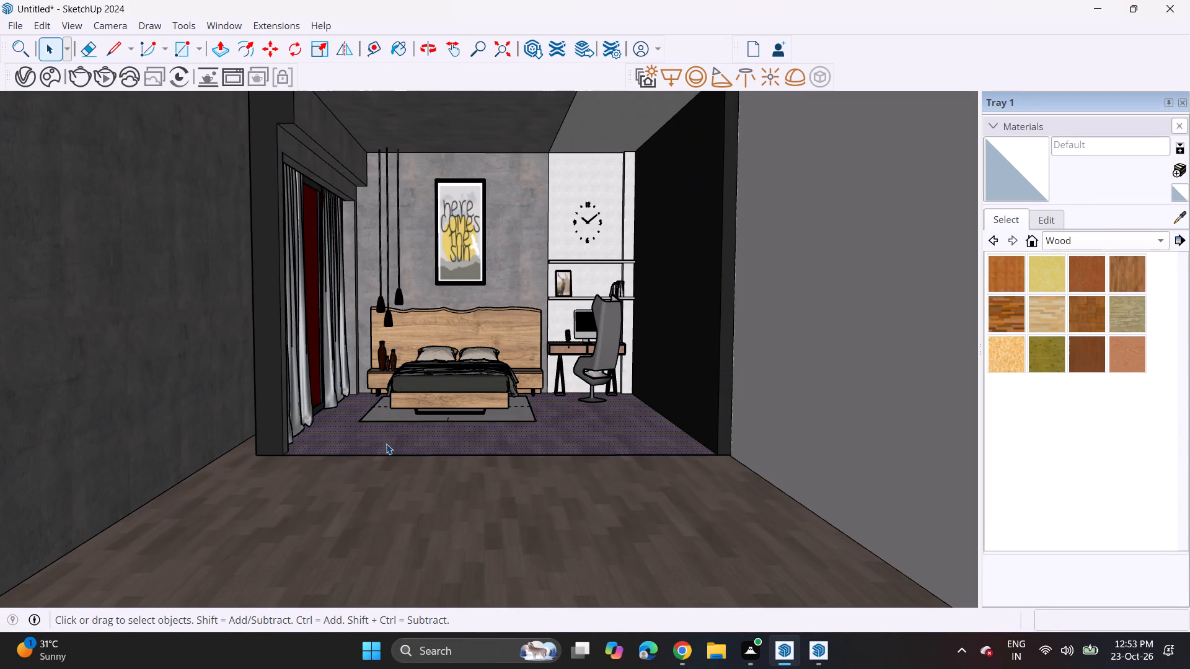
{"action": "left_click", "coordinate": [394, 452]}
{"action": "left_click", "coordinate": [394, 455]}
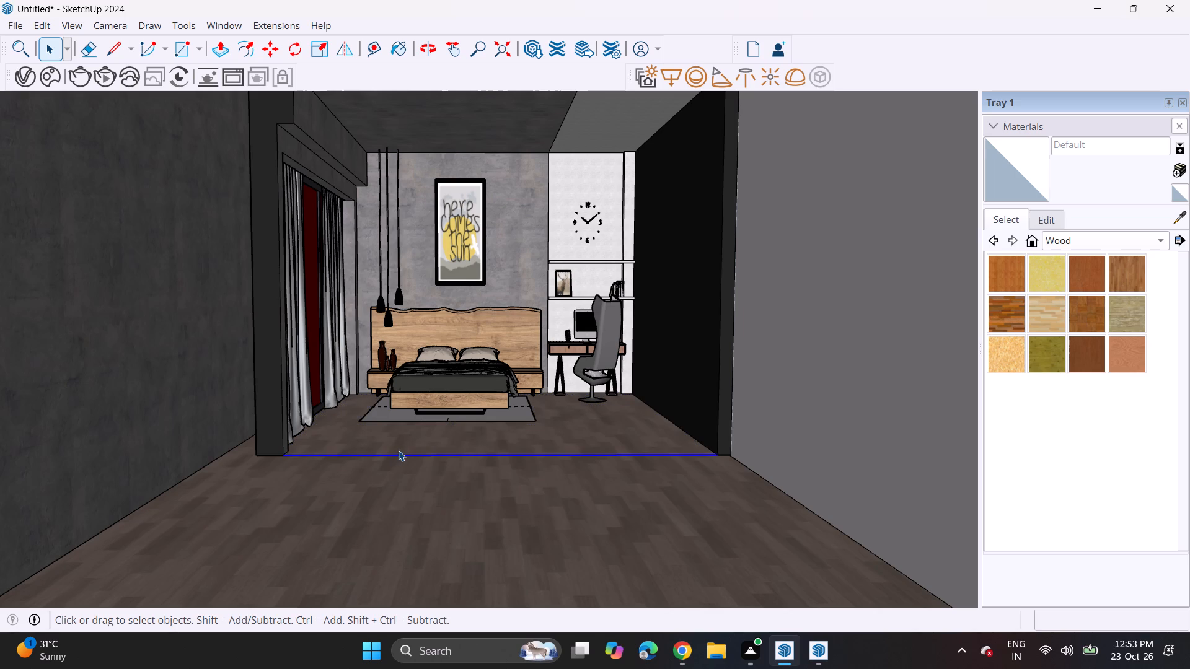
{"action": "key", "text": "Delete"}
Extrude the end face of the curtain-side wall forward about 26' 4 11/16" to the room's front opening with Push/Pull.
{"action": "scroll", "coordinate": [344, 374], "scroll_direction": "down", "scroll_amount": 4}
{"action": "middle_click_drag", "start_coordinate": [318, 363], "coordinate": [333, 390]}
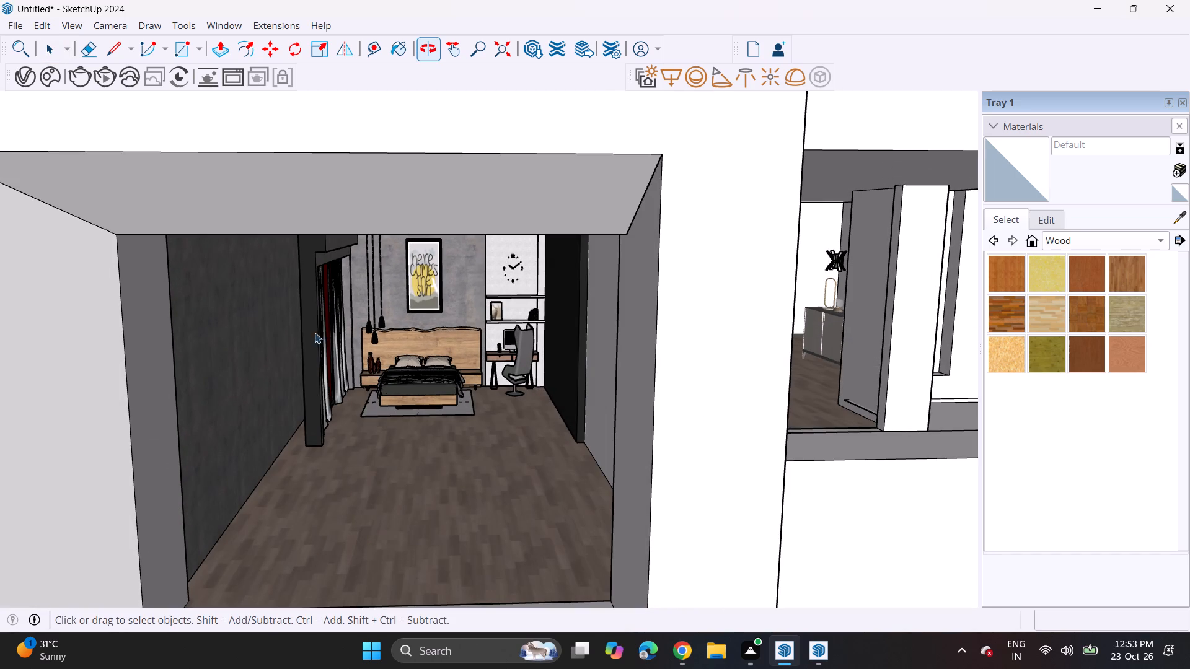
{"action": "left_click", "coordinate": [312, 344]}
{"action": "middle_click_drag", "start_coordinate": [446, 417], "coordinate": [416, 388]}
{"action": "scroll", "coordinate": [435, 408], "scroll_direction": "up", "scroll_amount": 1}
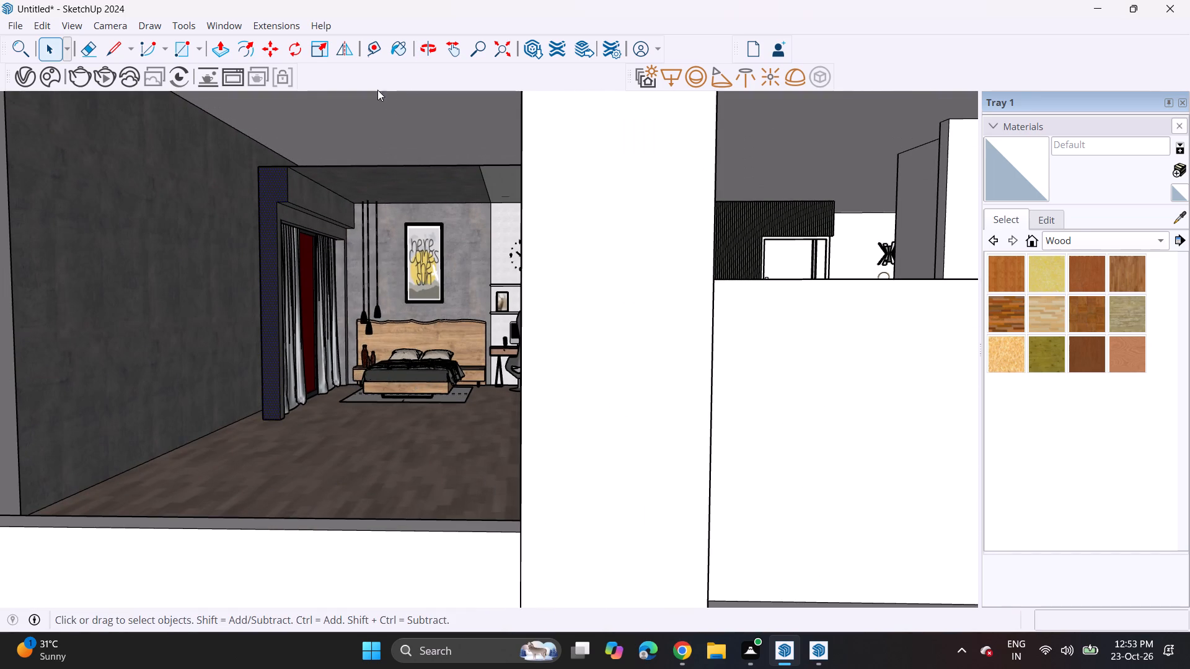
{"action": "left_click", "coordinate": [222, 43]}
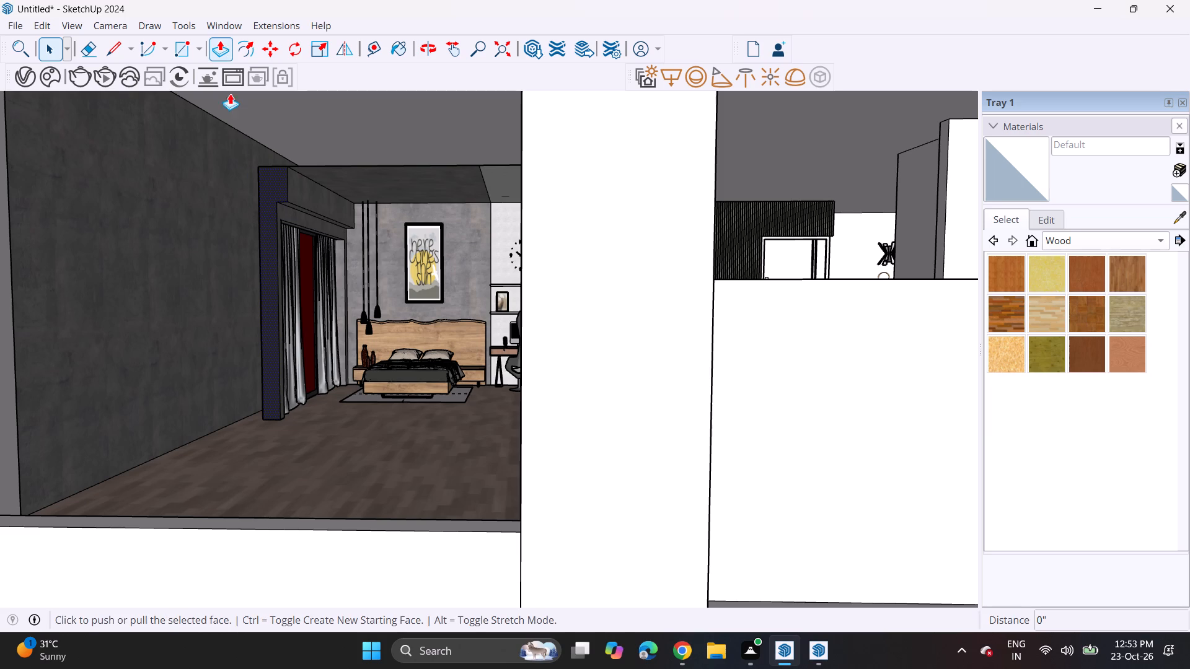
{"action": "key", "text": "Escape"}
{"action": "left_click", "coordinate": [273, 297]}
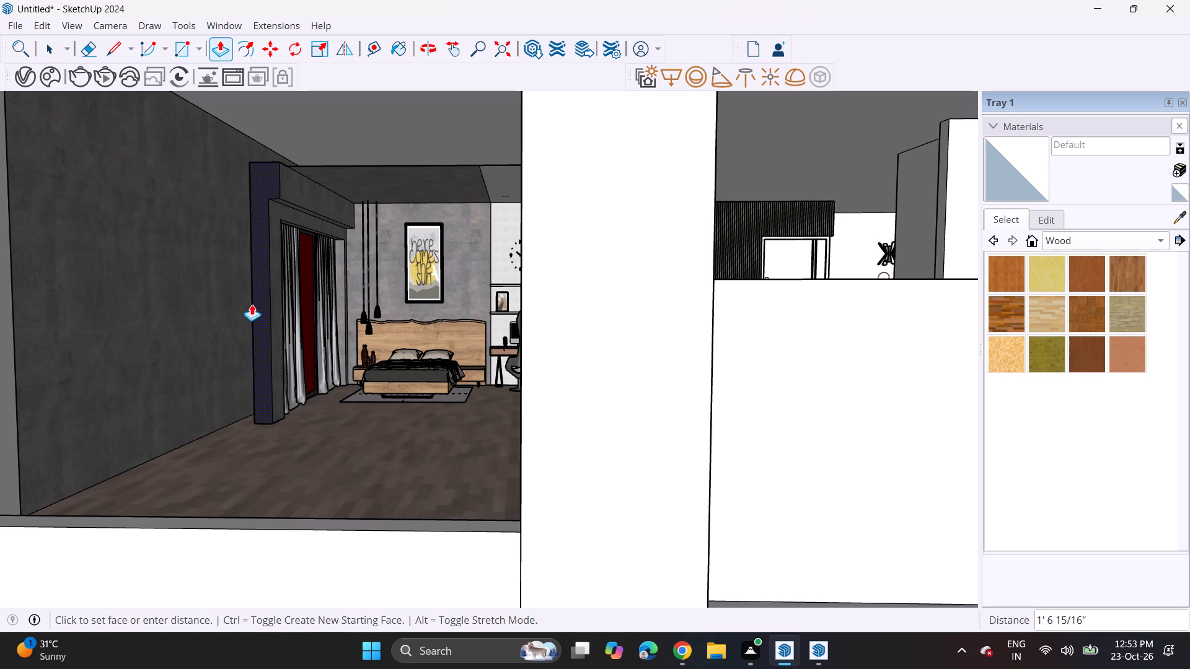
{"action": "scroll", "coordinate": [24, 424], "scroll_direction": "down", "scroll_amount": 6}
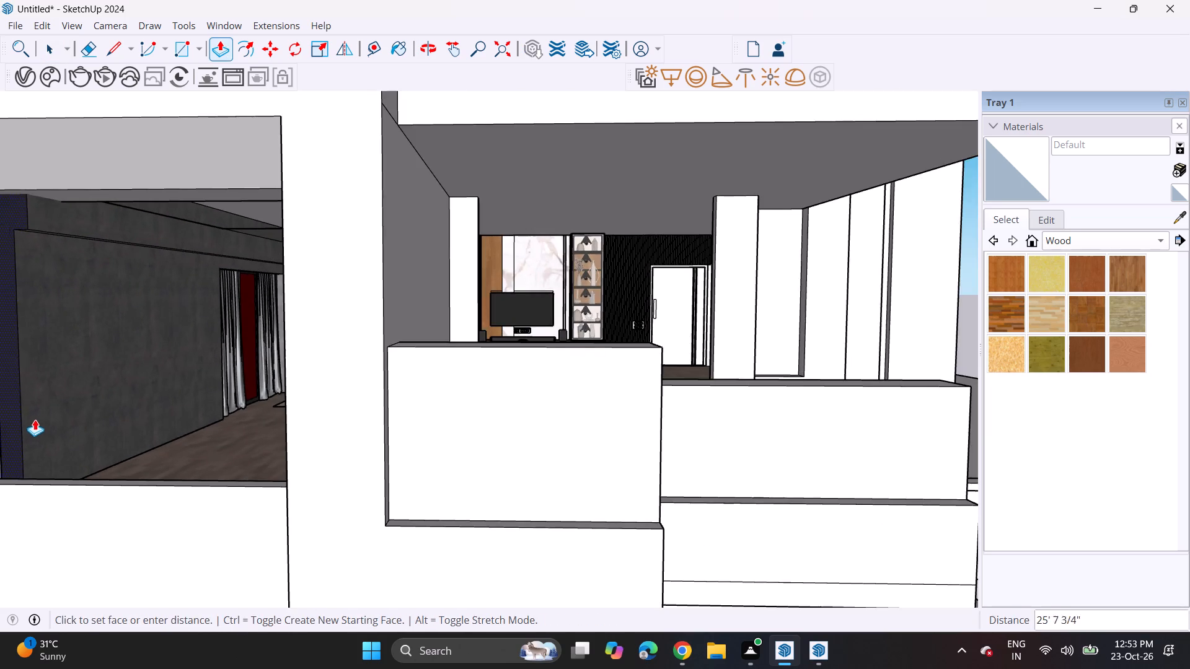
{"action": "middle_click_drag", "start_coordinate": [51, 419], "coordinate": [229, 395], "text": "shift"}
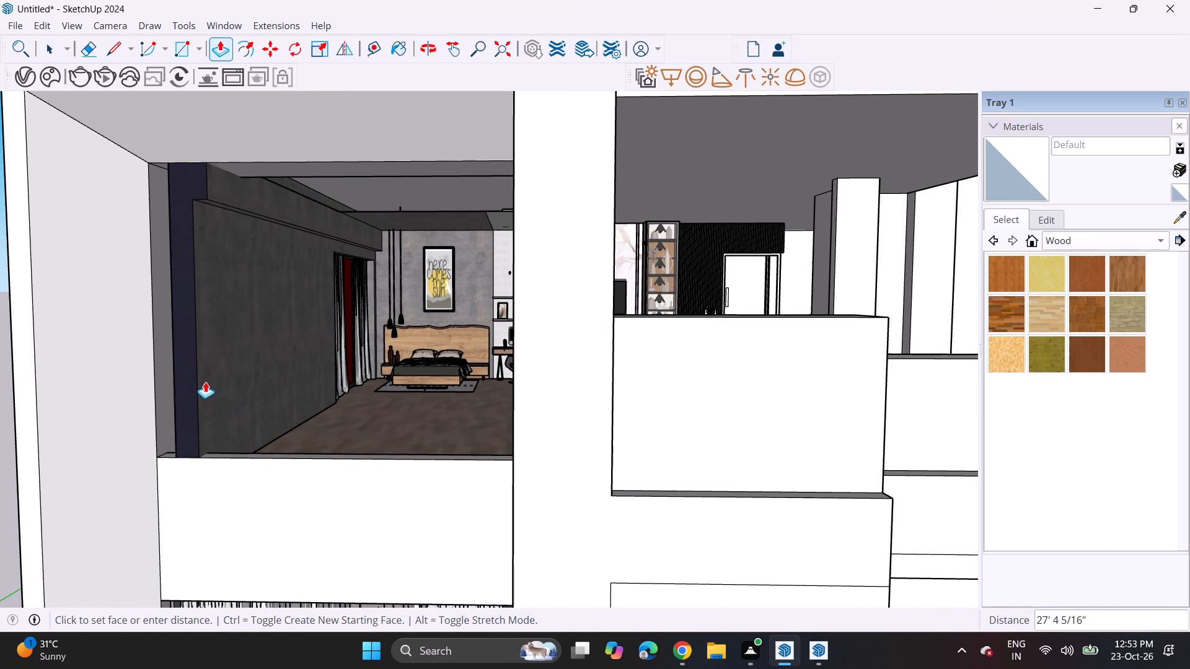
{"action": "left_click", "coordinate": [223, 452]}
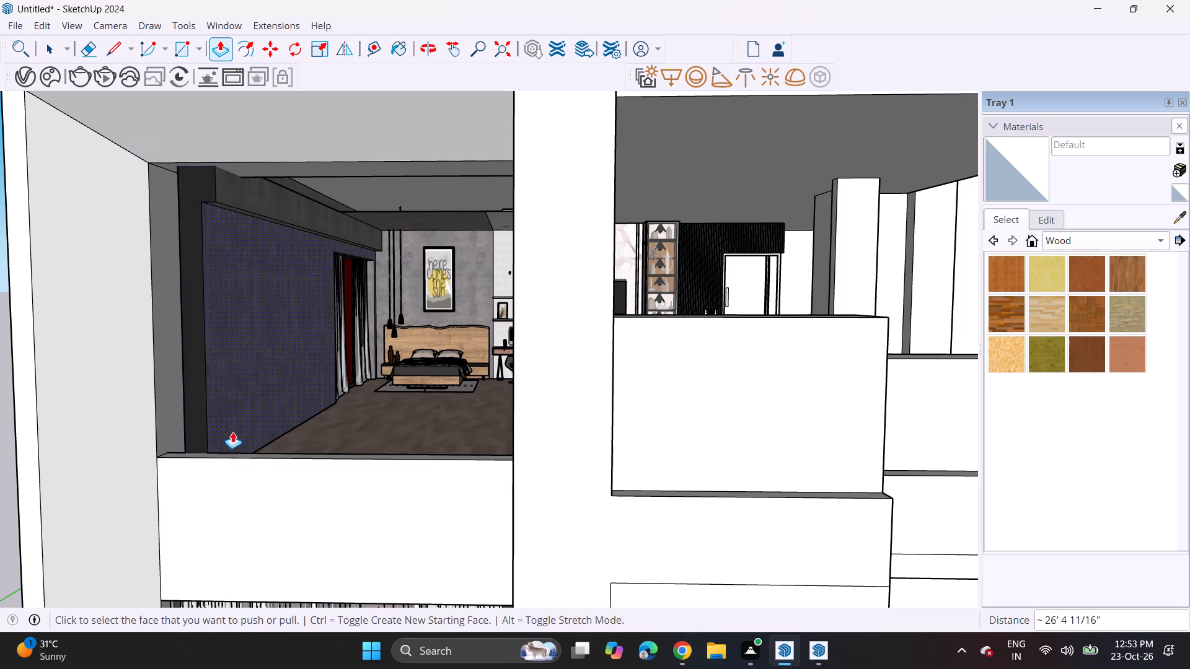
Push the extended curtain-side wall's inner face outward about 11" and the beam face above it about 1' 7/8".
{"action": "middle_click_drag", "start_coordinate": [249, 349], "coordinate": [273, 374]}
{"action": "left_click", "coordinate": [276, 374]}
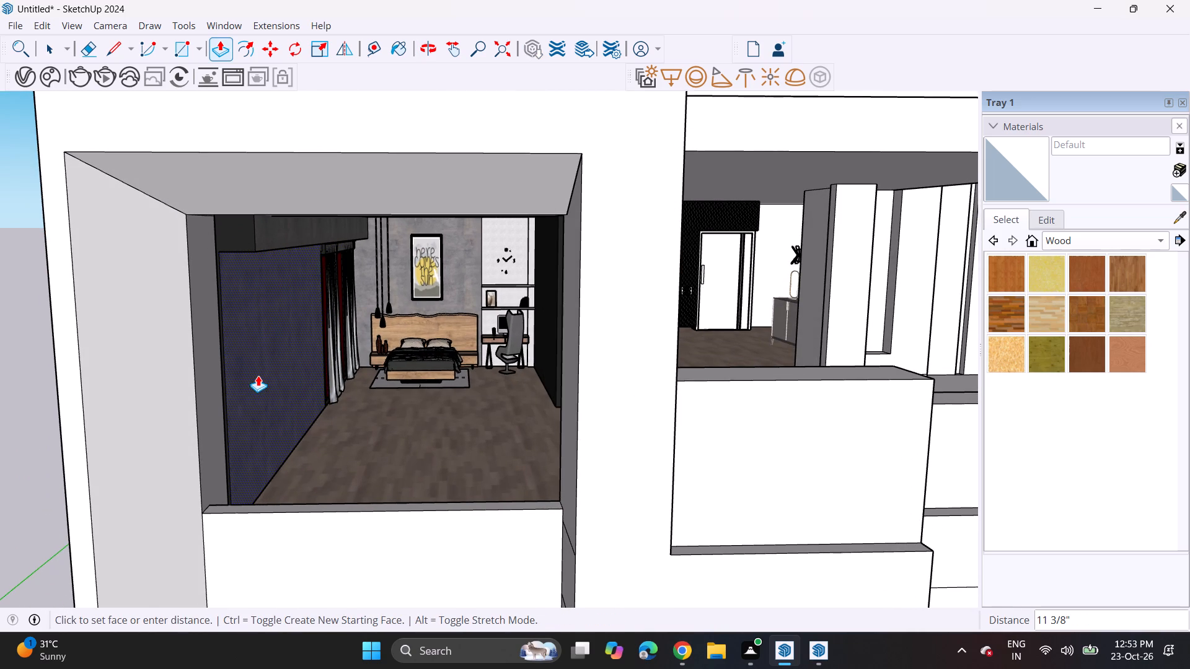
{"action": "left_click", "coordinate": [258, 375]}
{"action": "left_click", "coordinate": [284, 242]}
{"action": "left_click", "coordinate": [260, 243]}
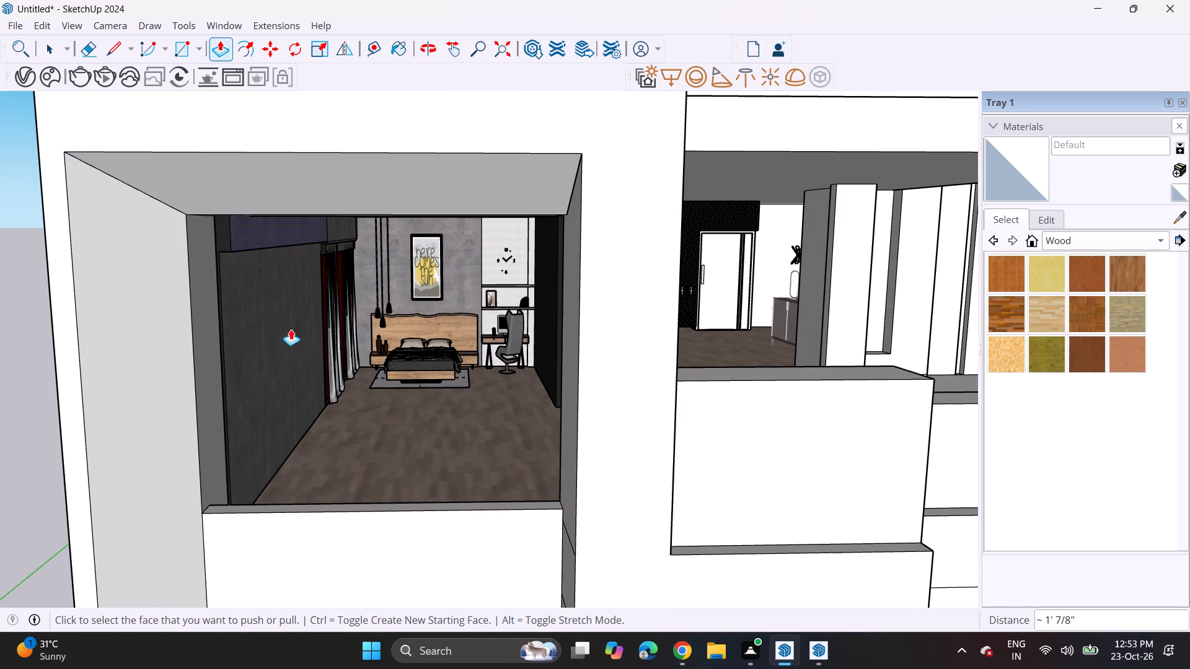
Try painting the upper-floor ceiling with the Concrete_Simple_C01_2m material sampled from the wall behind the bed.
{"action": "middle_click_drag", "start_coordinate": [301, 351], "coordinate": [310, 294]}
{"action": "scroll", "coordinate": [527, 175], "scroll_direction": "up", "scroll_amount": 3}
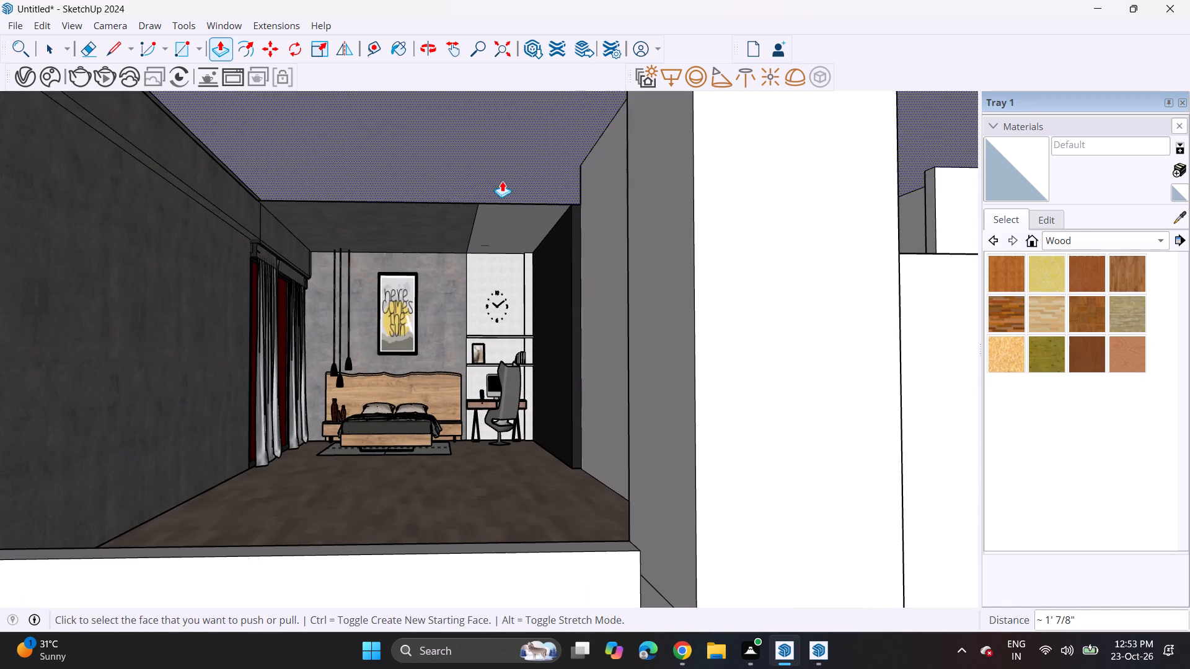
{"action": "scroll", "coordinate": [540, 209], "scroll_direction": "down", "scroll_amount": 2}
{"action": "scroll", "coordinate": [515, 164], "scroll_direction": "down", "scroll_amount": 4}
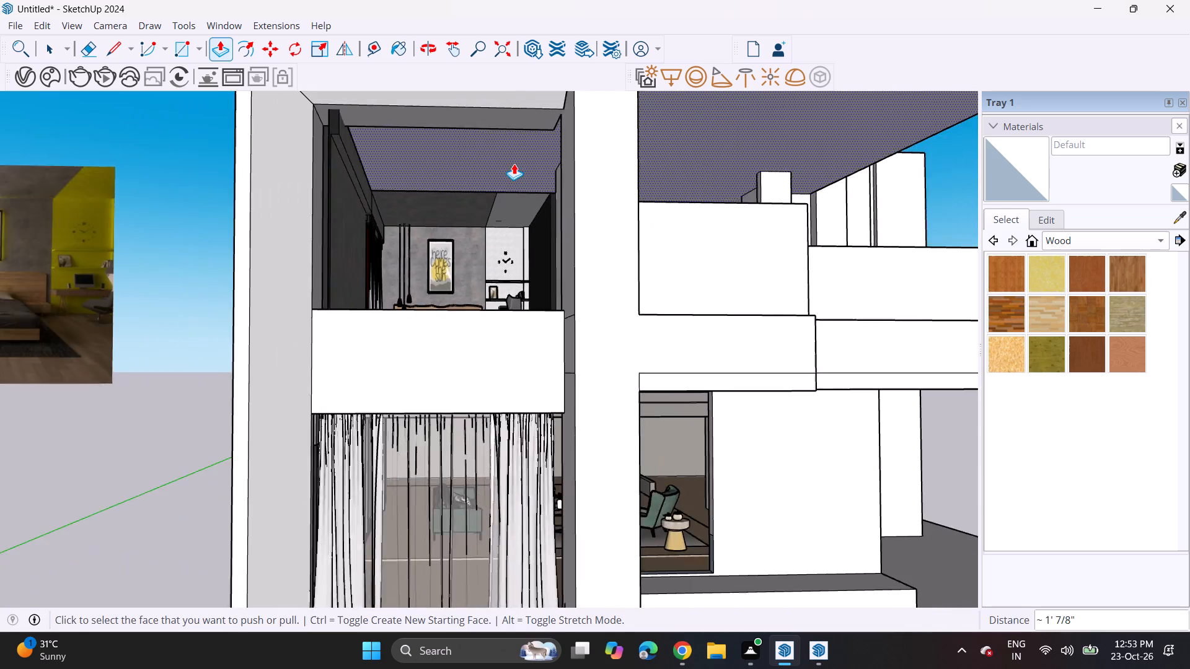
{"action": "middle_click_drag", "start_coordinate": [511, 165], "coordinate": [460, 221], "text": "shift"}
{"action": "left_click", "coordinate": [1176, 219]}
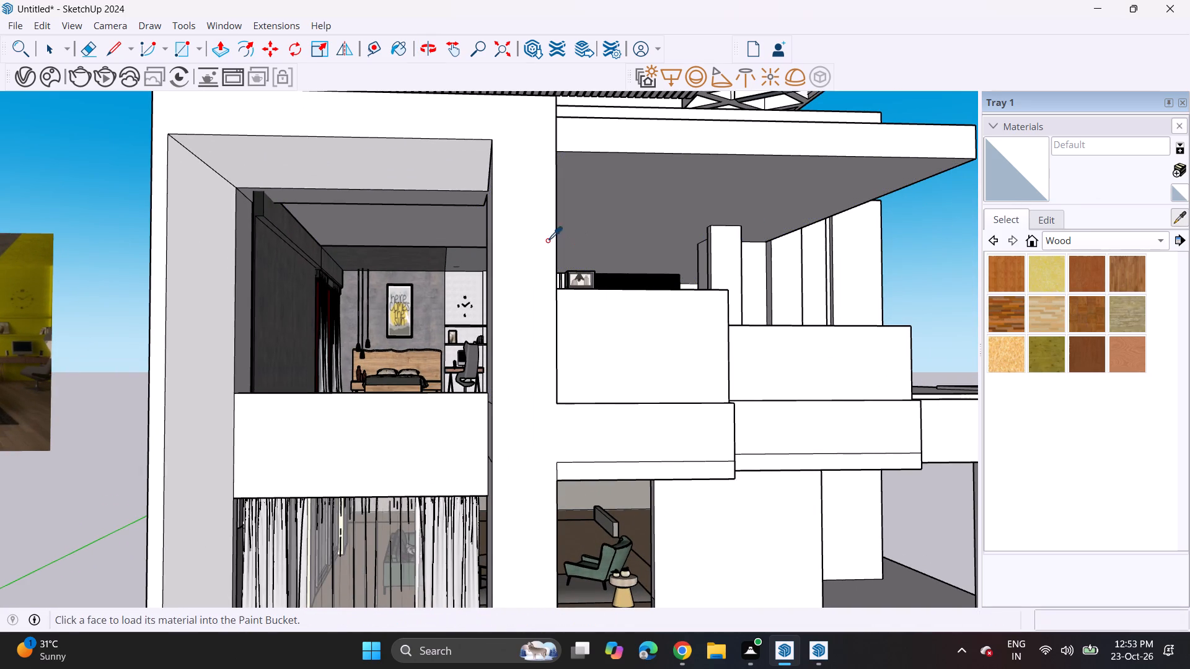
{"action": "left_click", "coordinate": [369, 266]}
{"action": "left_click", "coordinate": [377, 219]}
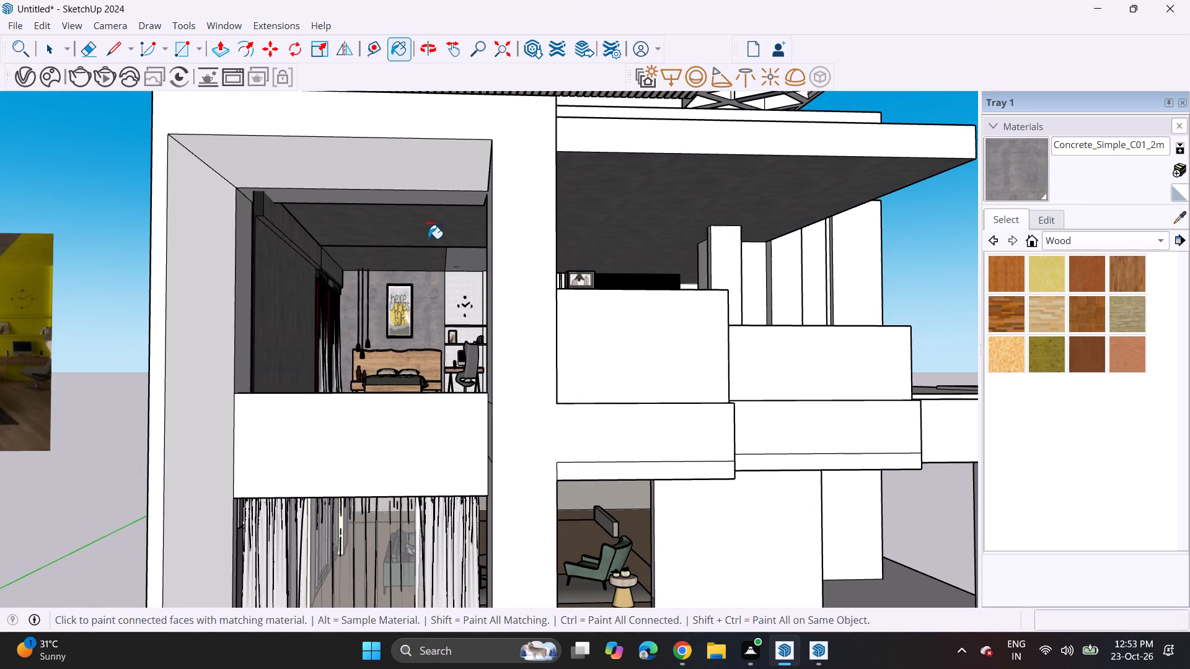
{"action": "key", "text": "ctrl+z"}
Draw a line about 33' long across the upper-floor ceiling from the bedroom partition's top corner to the TV panel wall.
{"action": "scroll", "coordinate": [561, 222], "scroll_direction": "up", "scroll_amount": 1}
{"action": "middle_click_drag", "start_coordinate": [552, 220], "coordinate": [325, 240]}
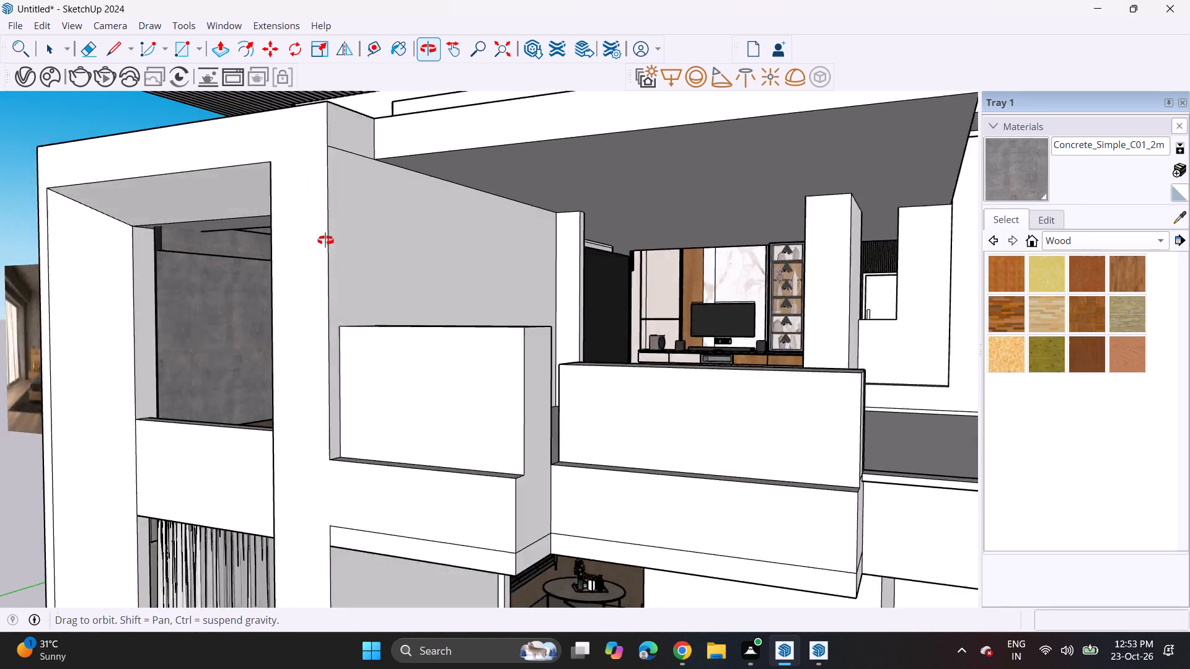
{"action": "middle_click_drag", "start_coordinate": [325, 240], "coordinate": [299, 238]}
{"action": "left_click", "coordinate": [110, 57]}
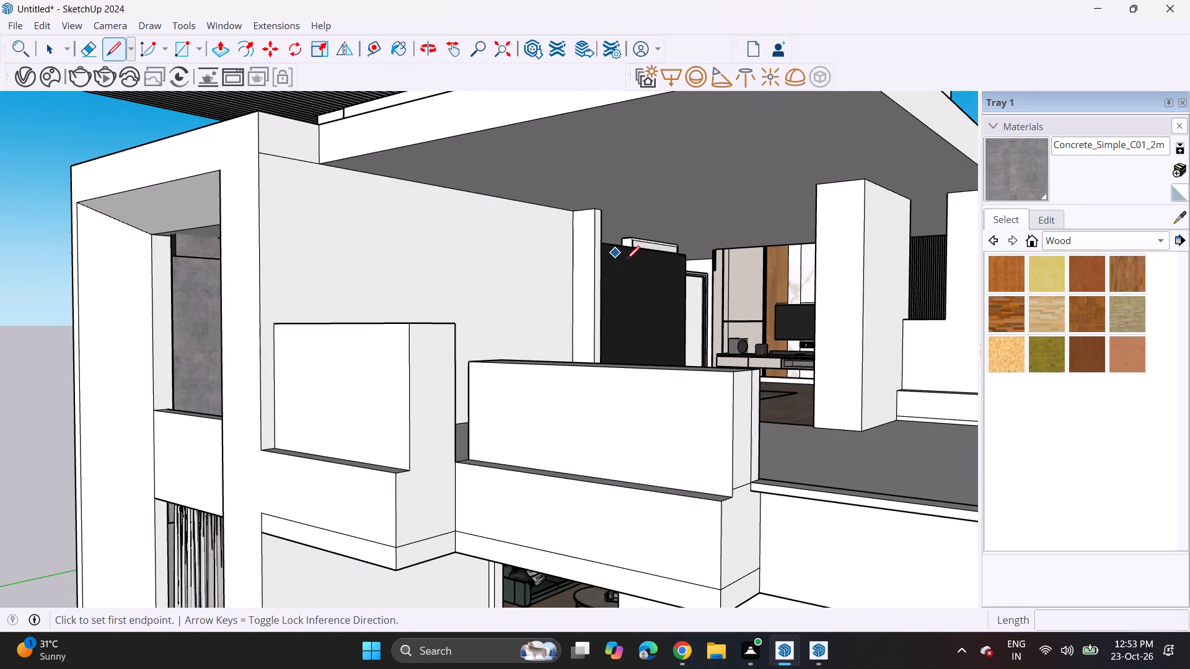
{"action": "left_click", "coordinate": [604, 210]}
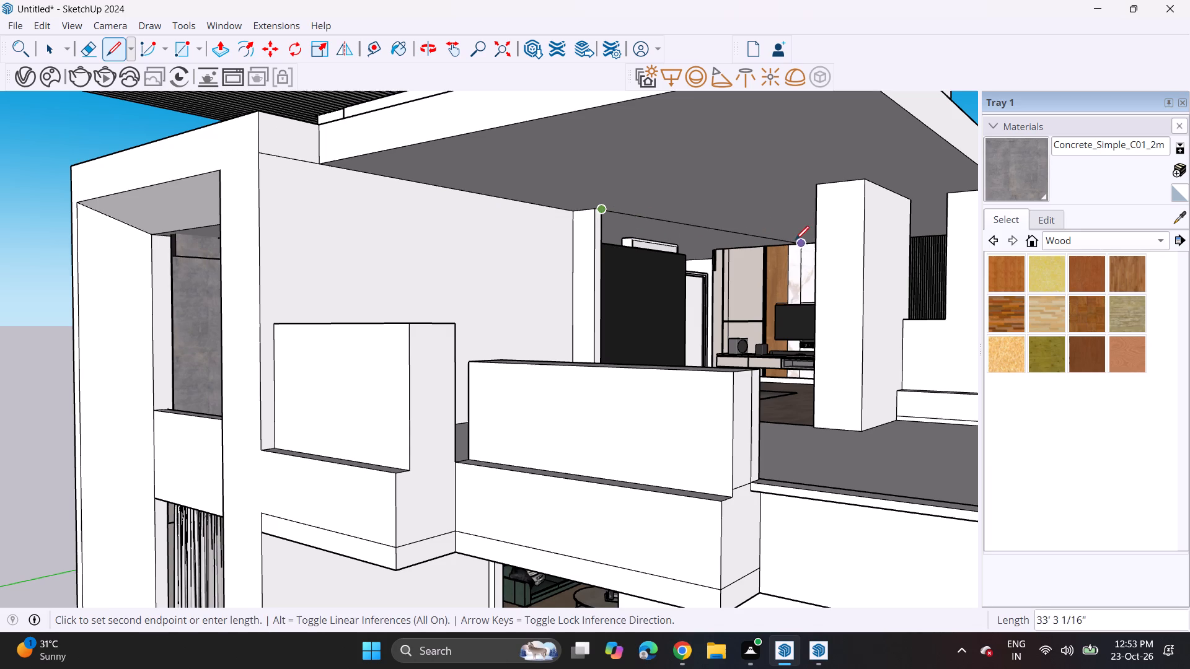
{"action": "left_click", "coordinate": [792, 242]}
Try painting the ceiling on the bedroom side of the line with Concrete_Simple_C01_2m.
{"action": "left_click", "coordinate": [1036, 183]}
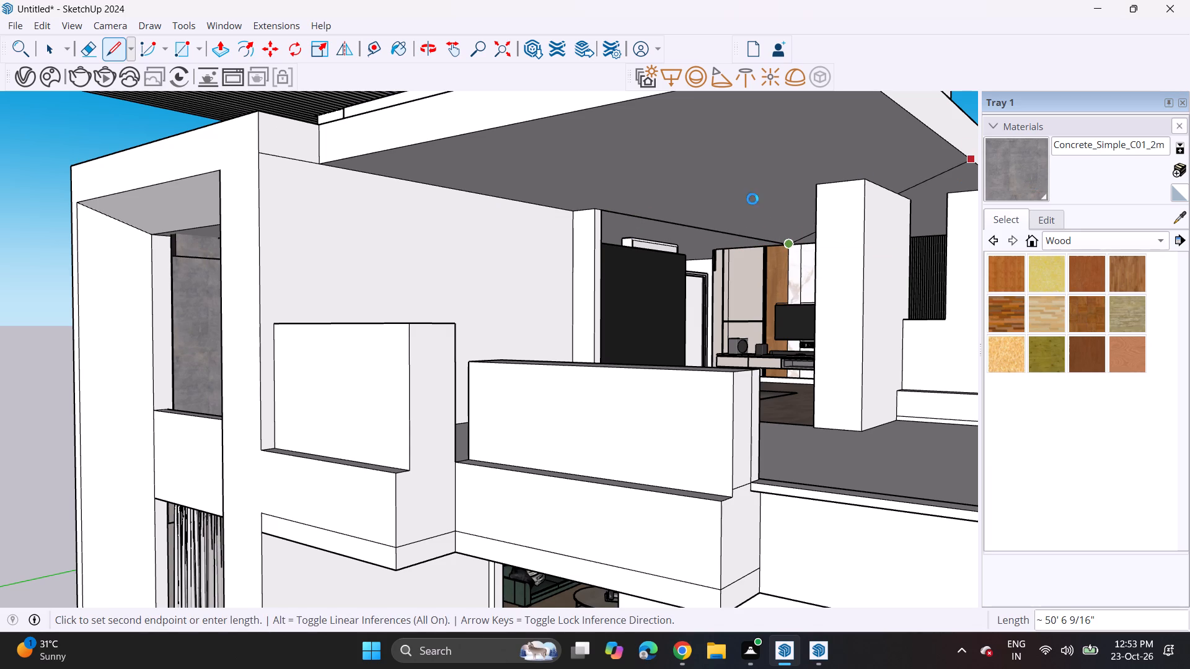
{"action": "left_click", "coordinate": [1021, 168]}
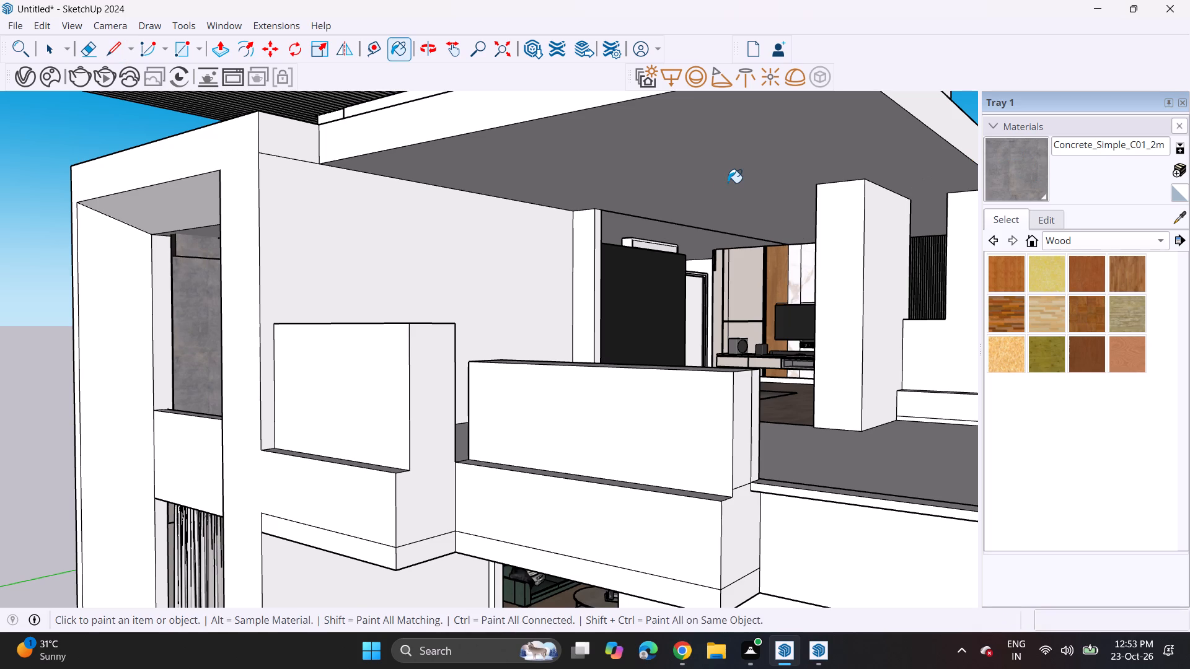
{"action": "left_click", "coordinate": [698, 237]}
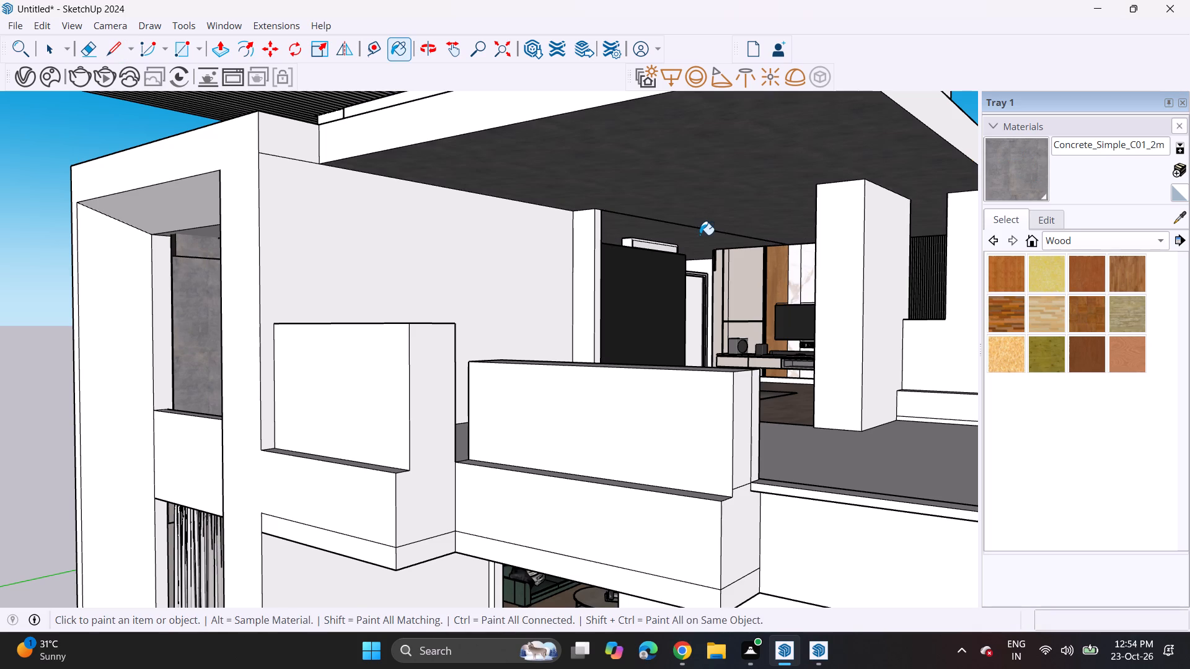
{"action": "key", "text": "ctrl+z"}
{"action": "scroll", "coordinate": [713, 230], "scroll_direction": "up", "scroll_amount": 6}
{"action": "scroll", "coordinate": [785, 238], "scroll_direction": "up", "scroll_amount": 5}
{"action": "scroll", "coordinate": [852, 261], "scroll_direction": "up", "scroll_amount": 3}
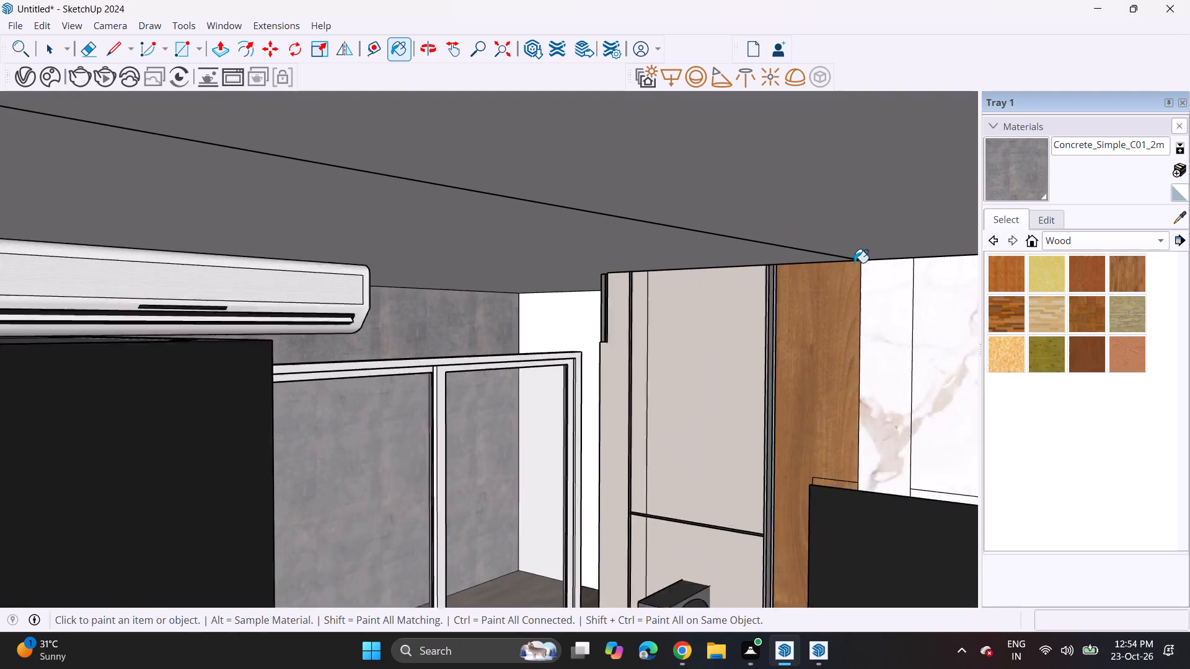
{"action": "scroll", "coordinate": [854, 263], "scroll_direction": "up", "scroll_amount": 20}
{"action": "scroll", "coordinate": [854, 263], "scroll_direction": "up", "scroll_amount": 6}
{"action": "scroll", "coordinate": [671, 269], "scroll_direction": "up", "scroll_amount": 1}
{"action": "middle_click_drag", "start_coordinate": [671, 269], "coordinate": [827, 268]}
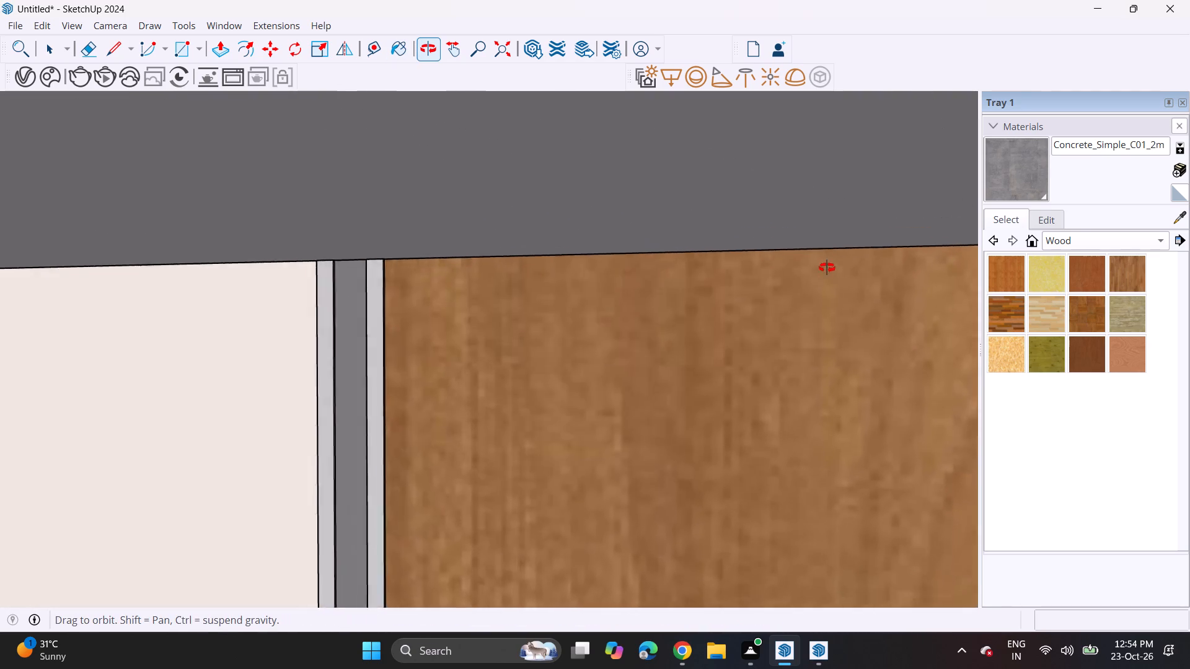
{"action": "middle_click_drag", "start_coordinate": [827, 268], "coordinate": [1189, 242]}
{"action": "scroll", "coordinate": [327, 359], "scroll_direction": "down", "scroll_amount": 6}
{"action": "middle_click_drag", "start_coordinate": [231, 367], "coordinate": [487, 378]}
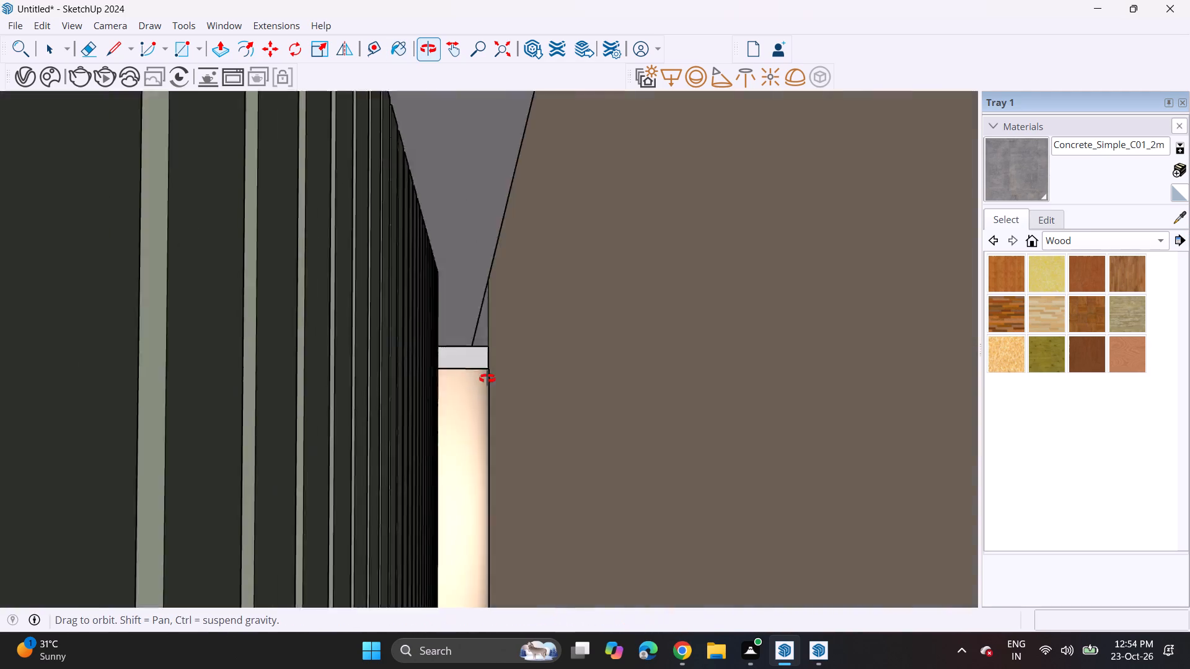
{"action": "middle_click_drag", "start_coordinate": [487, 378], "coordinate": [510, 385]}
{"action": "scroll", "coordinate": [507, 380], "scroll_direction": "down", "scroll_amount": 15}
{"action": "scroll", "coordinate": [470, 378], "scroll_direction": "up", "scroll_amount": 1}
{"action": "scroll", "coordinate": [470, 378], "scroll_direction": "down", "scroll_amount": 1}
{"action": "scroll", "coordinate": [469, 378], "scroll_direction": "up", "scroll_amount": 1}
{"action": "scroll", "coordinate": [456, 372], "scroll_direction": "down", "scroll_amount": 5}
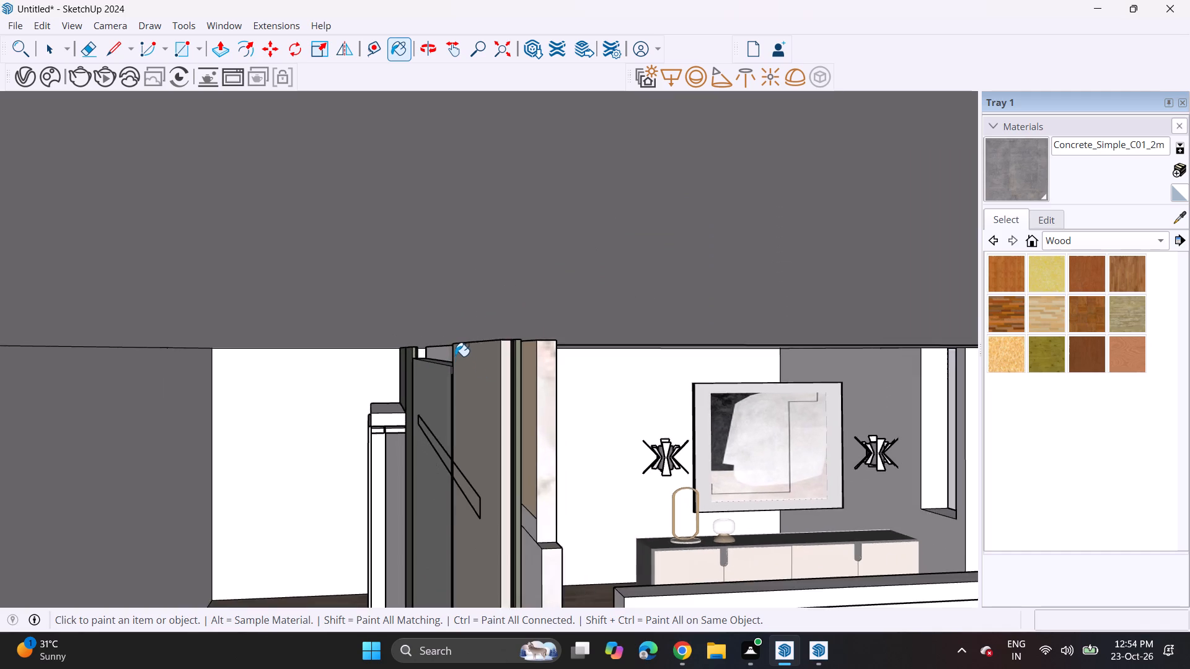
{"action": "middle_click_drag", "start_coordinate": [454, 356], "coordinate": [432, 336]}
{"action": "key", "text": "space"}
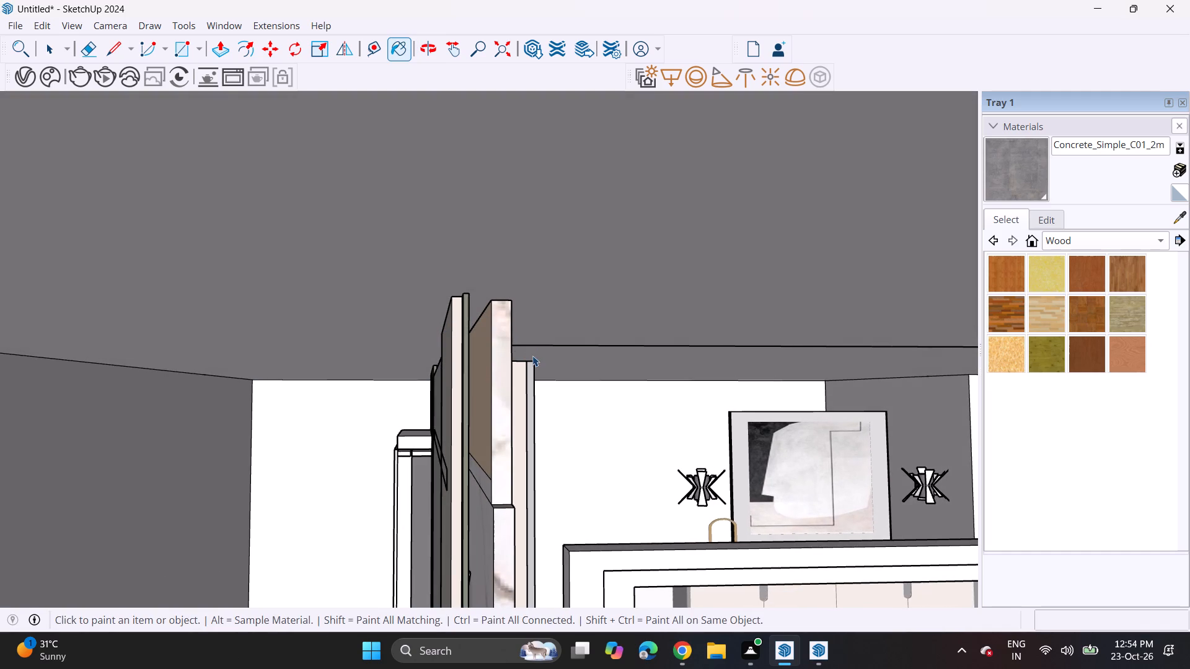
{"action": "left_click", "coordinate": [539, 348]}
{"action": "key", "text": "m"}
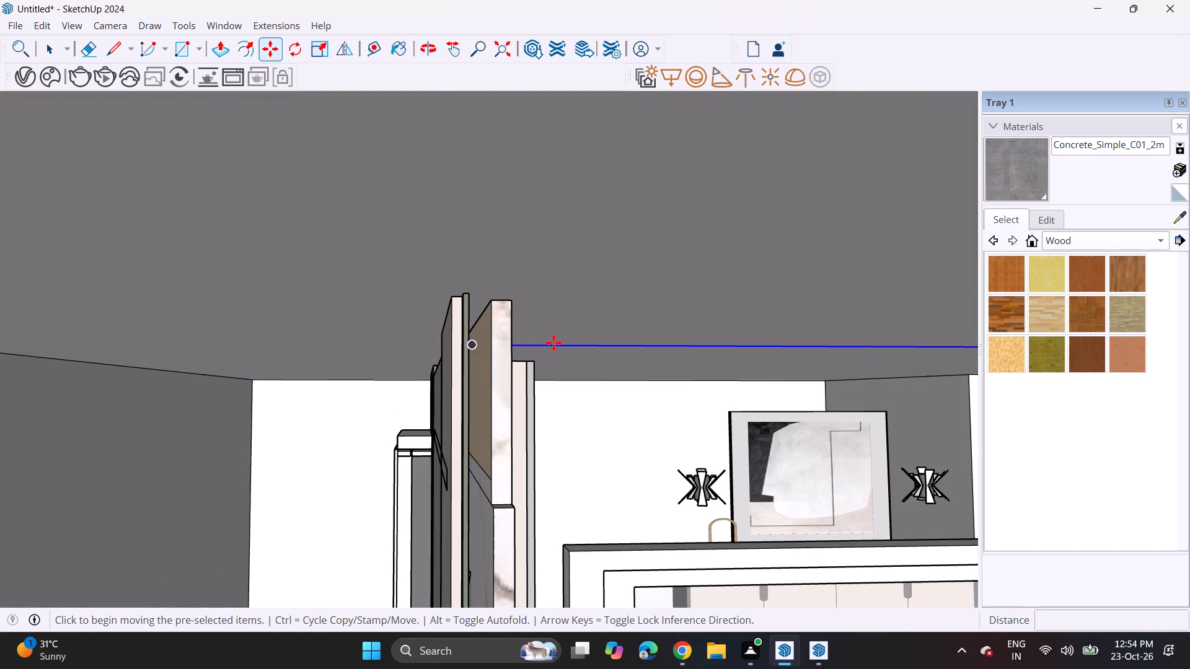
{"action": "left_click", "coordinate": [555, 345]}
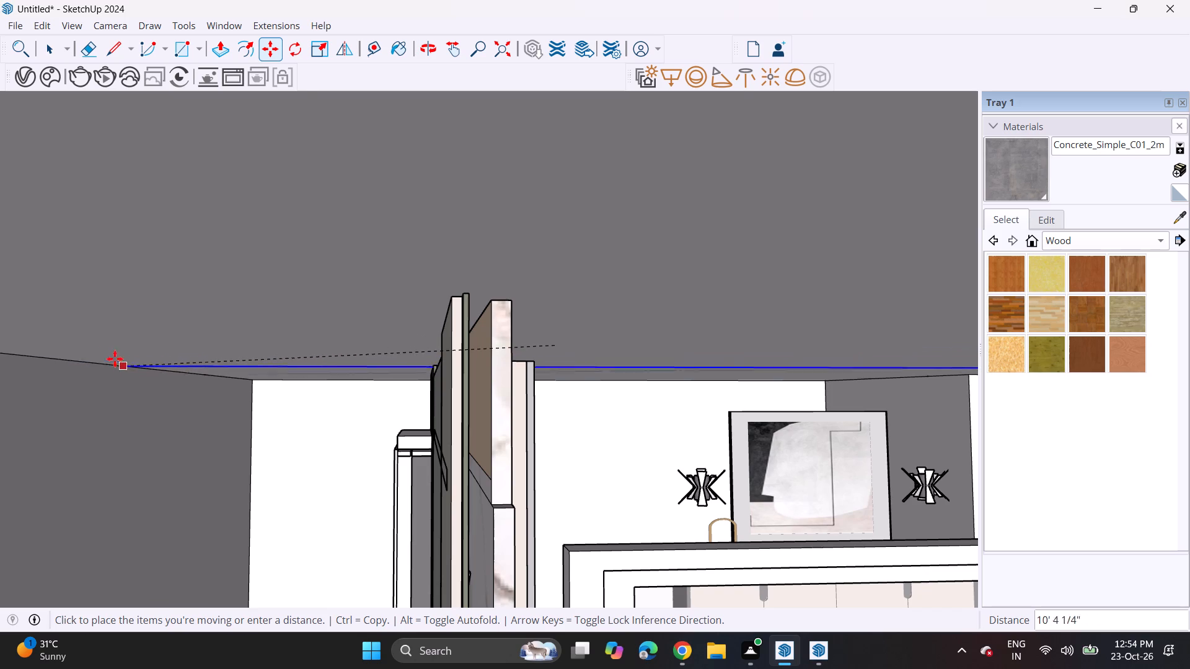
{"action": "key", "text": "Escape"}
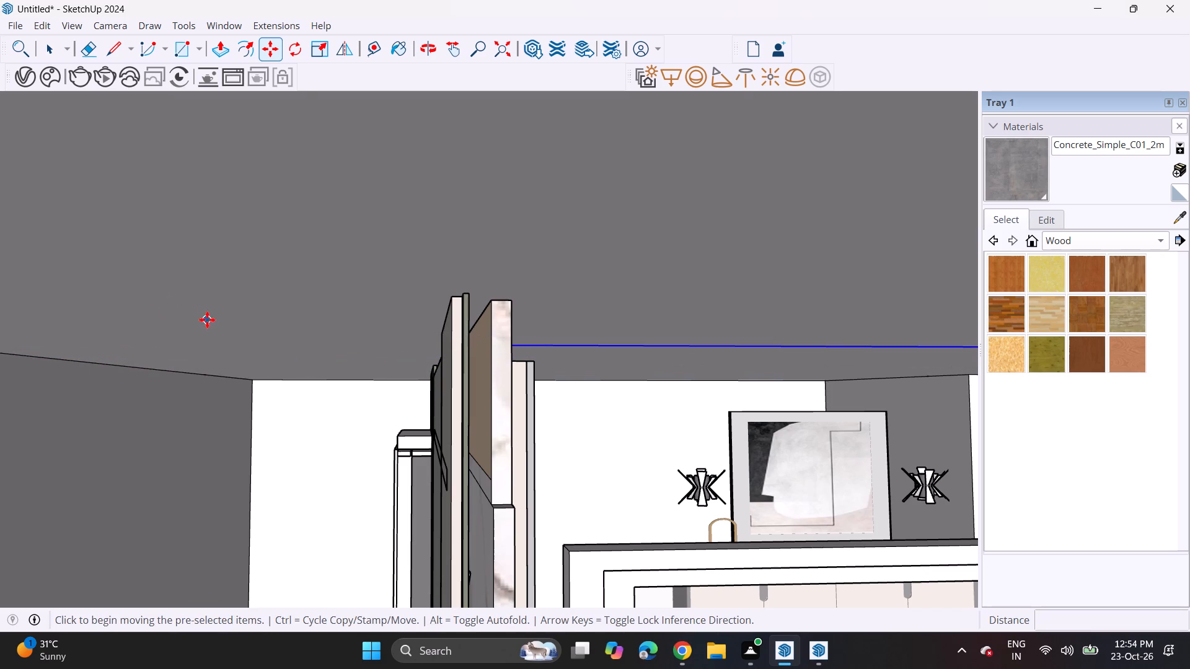
Draw a line about 53' long across the upper-floor ceiling from the ceiling's edge to the bedroom partition's top corner.
{"action": "scroll", "coordinate": [207, 320], "scroll_direction": "down", "scroll_amount": 3}
{"action": "scroll", "coordinate": [217, 325], "scroll_direction": "up", "scroll_amount": 6}
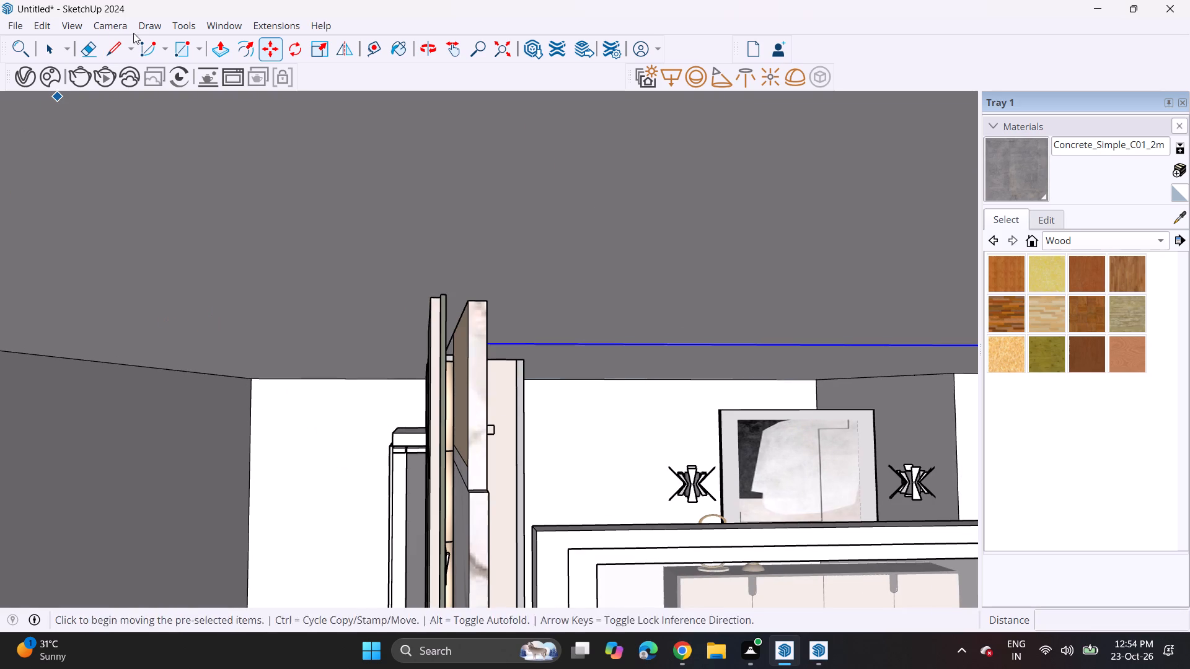
{"action": "left_click", "coordinate": [119, 46]}
{"action": "left_click", "coordinate": [11, 357]}
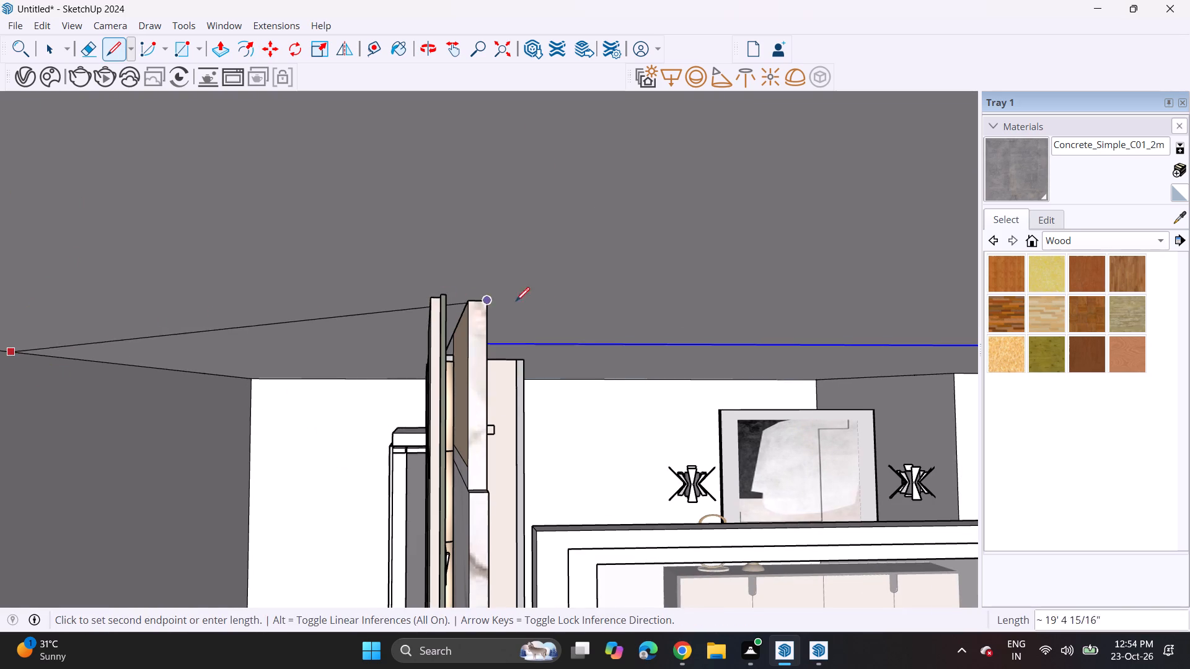
{"action": "middle_click_drag", "start_coordinate": [540, 299], "coordinate": [46, 291]}
{"action": "scroll", "coordinate": [381, 263], "scroll_direction": "down", "scroll_amount": 6}
{"action": "middle_click_drag", "start_coordinate": [503, 279], "coordinate": [345, 278]}
{"action": "scroll", "coordinate": [366, 249], "scroll_direction": "up", "scroll_amount": 1}
{"action": "scroll", "coordinate": [366, 249], "scroll_direction": "down", "scroll_amount": 20}
{"action": "scroll", "coordinate": [366, 249], "scroll_direction": "down", "scroll_amount": 7}
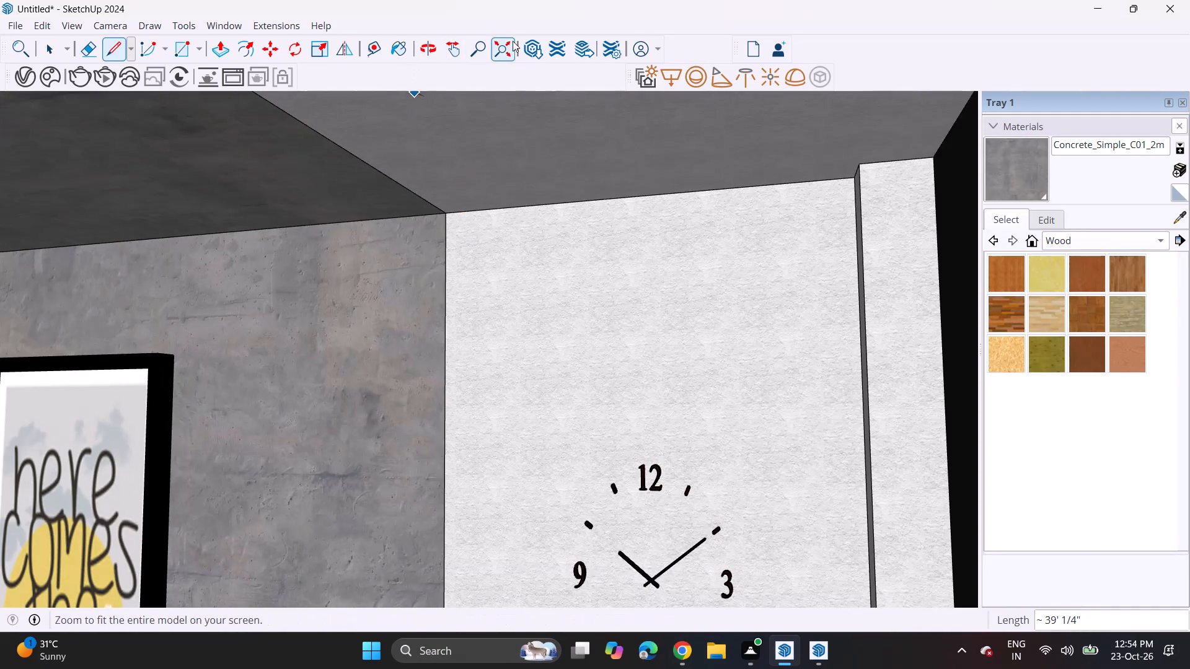
{"action": "left_click", "coordinate": [503, 46]}
{"action": "middle_click_drag", "start_coordinate": [524, 261], "coordinate": [518, 292]}
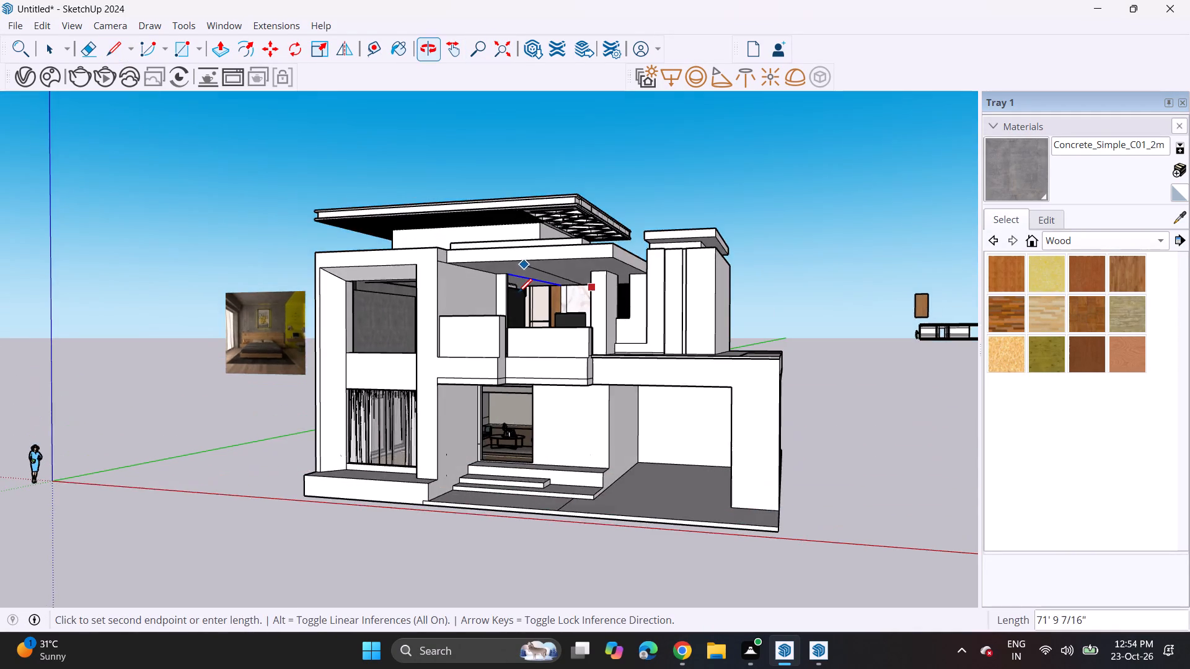
{"action": "scroll", "coordinate": [514, 293], "scroll_direction": "up", "scroll_amount": 18}
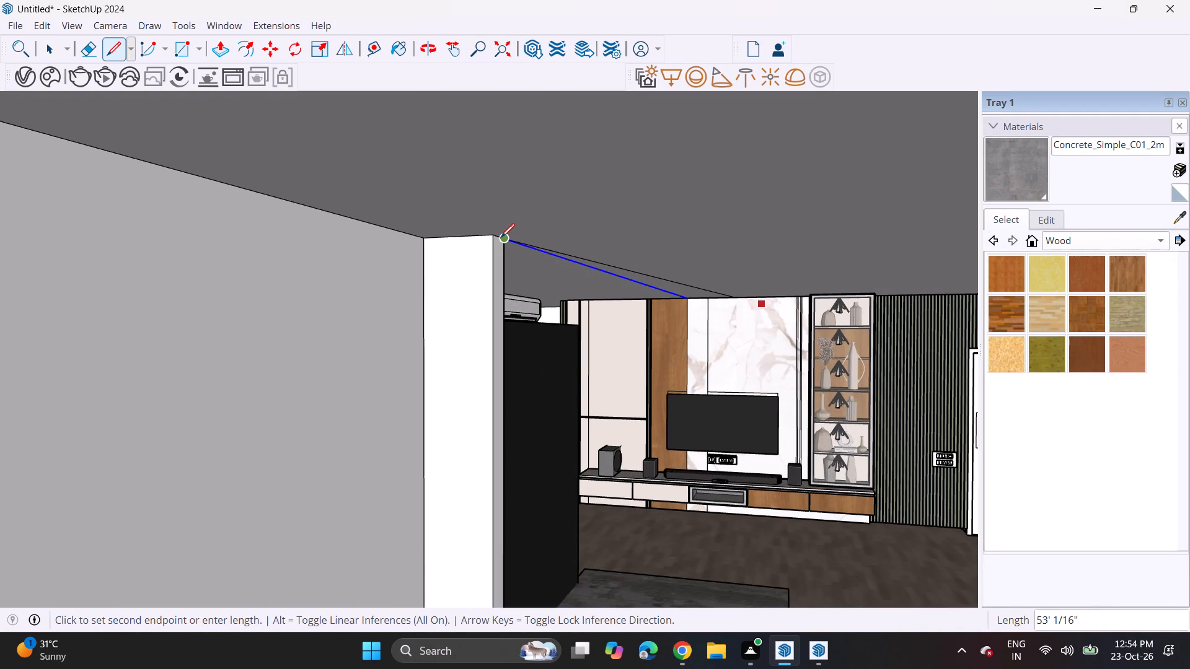
{"action": "left_click", "coordinate": [501, 237]}
Paint the bedroom side of the divided upper-floor ceiling with Concrete_Simple_C01_2m.
{"action": "left_click", "coordinate": [1026, 177]}
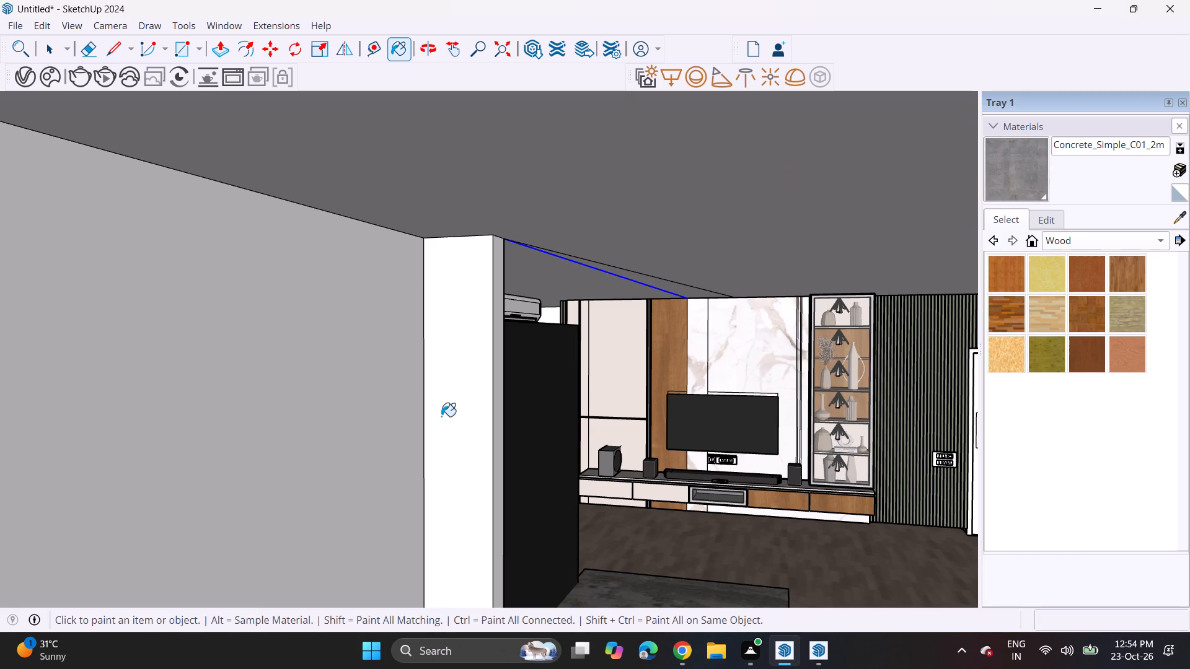
{"action": "left_click", "coordinate": [557, 274]}
{"action": "scroll", "coordinate": [549, 291], "scroll_direction": "down", "scroll_amount": 5}
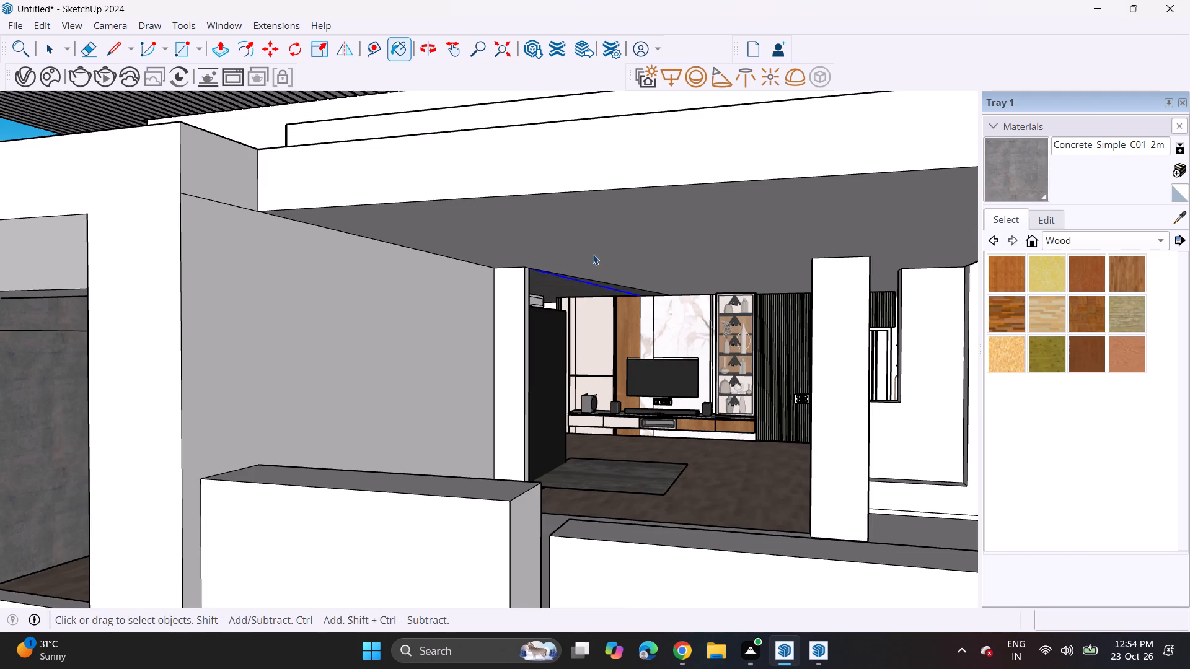
Delete the dividing line across the bedroom ceiling between the front part and the part above the bed.
{"action": "key", "text": "space"}
{"action": "left_click", "coordinate": [599, 251]}
{"action": "scroll", "coordinate": [472, 279], "scroll_direction": "down", "scroll_amount": 6}
{"action": "middle_click_drag", "start_coordinate": [403, 323], "coordinate": [492, 259]}
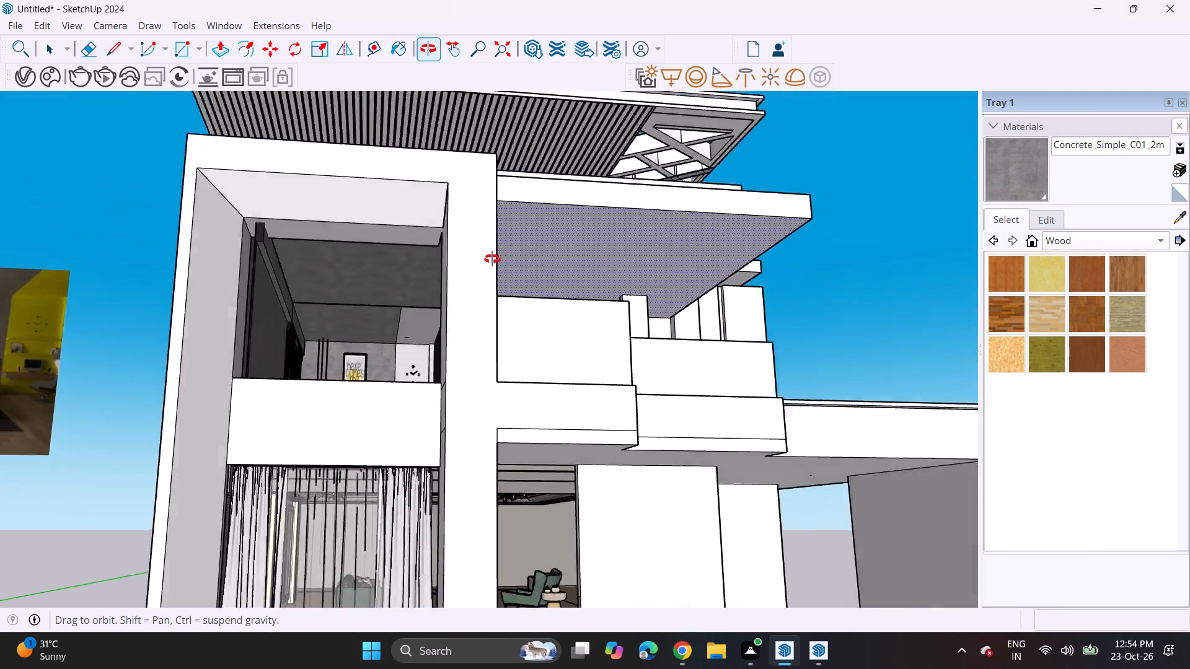
{"action": "middle_click_drag", "start_coordinate": [492, 259], "coordinate": [549, 270]}
{"action": "scroll", "coordinate": [264, 346], "scroll_direction": "up", "scroll_amount": 10}
{"action": "left_click", "coordinate": [363, 272]}
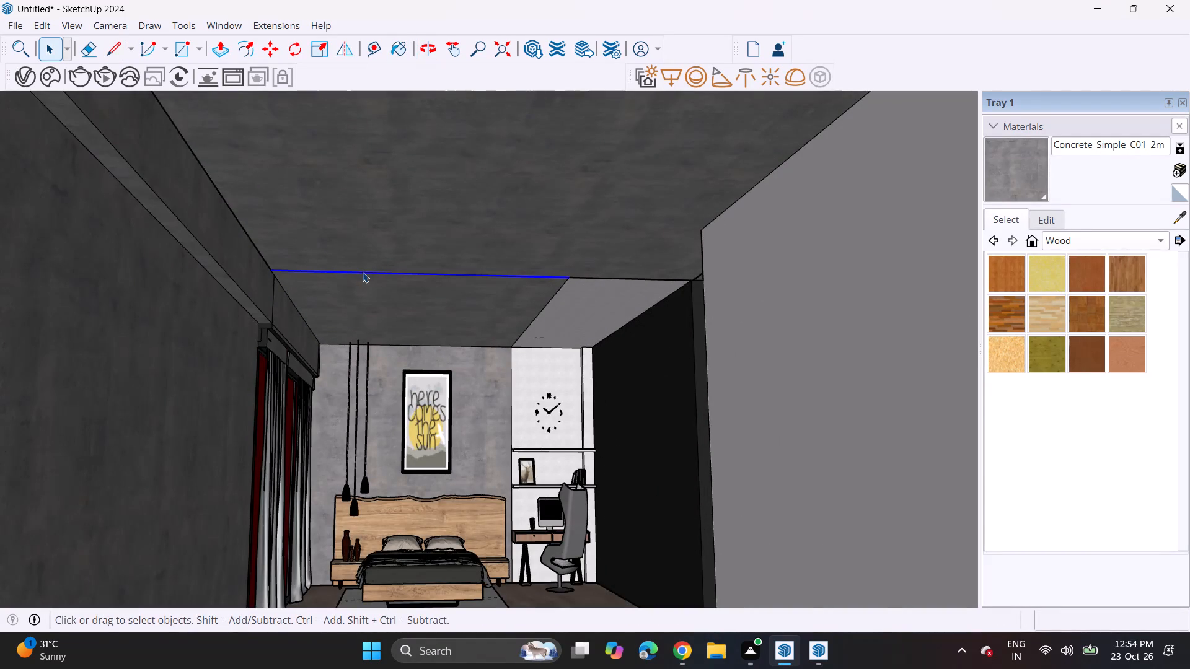
{"action": "key", "text": "Delete"}
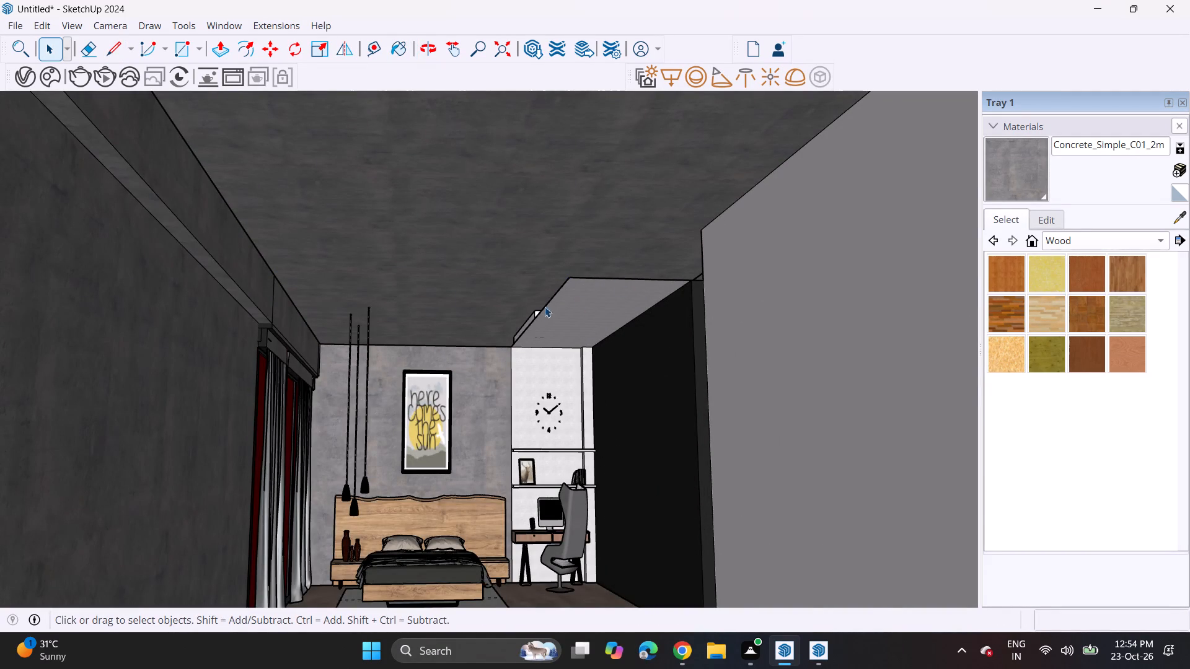
Copy the ground-floor front window's curtain group about 20' up into the upper-floor bedroom window opening.
{"action": "scroll", "coordinate": [539, 310], "scroll_direction": "down", "scroll_amount": 4}
{"action": "middle_click_drag", "start_coordinate": [539, 317], "coordinate": [499, 338]}
{"action": "scroll", "coordinate": [462, 350], "scroll_direction": "up", "scroll_amount": 3}
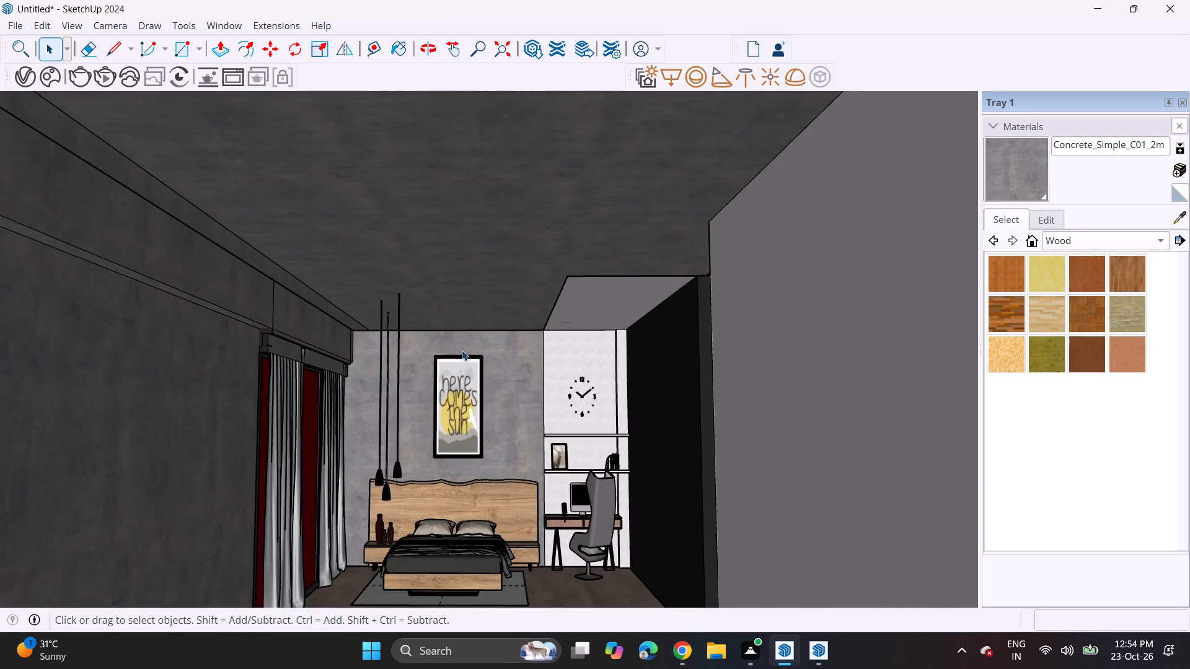
{"action": "scroll", "coordinate": [462, 350], "scroll_direction": "down", "scroll_amount": 10}
{"action": "middle_click_drag", "start_coordinate": [474, 359], "coordinate": [354, 310]}
{"action": "scroll", "coordinate": [472, 357], "scroll_direction": "up", "scroll_amount": 1, "text": "shift"}
{"action": "middle_click_drag", "start_coordinate": [351, 309], "coordinate": [410, 323]}
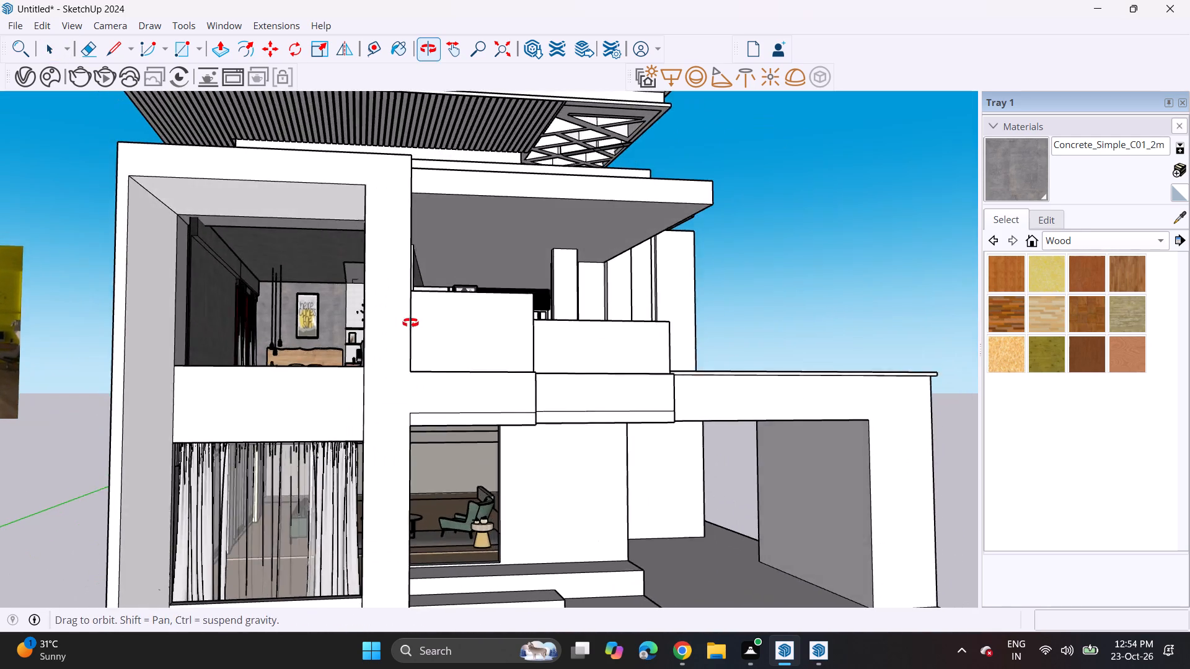
{"action": "middle_click_drag", "start_coordinate": [410, 323], "coordinate": [410, 325]}
{"action": "scroll", "coordinate": [389, 338], "scroll_direction": "down", "scroll_amount": 3}
{"action": "middle_click_drag", "start_coordinate": [446, 316], "coordinate": [415, 332]}
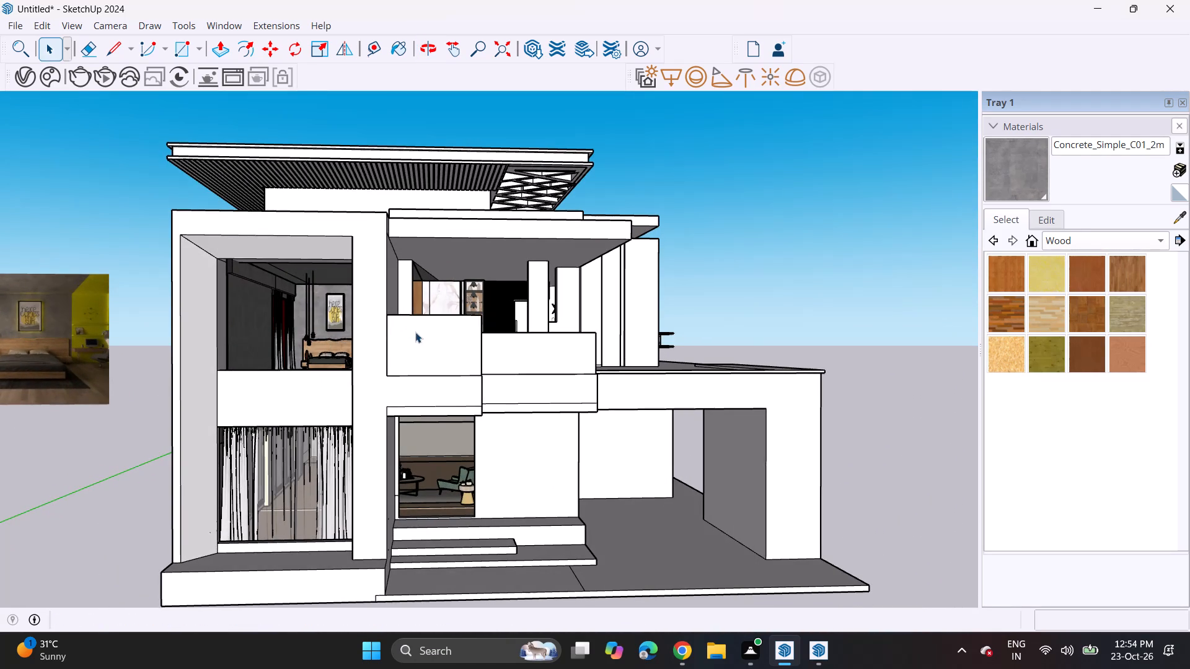
{"action": "left_click", "coordinate": [278, 499]}
{"action": "middle_click_drag", "start_coordinate": [306, 445], "coordinate": [333, 456]}
{"action": "scroll", "coordinate": [334, 456], "scroll_direction": "up", "scroll_amount": 1}
{"action": "key", "text": "m"}
{"action": "left_click", "coordinate": [218, 437]}
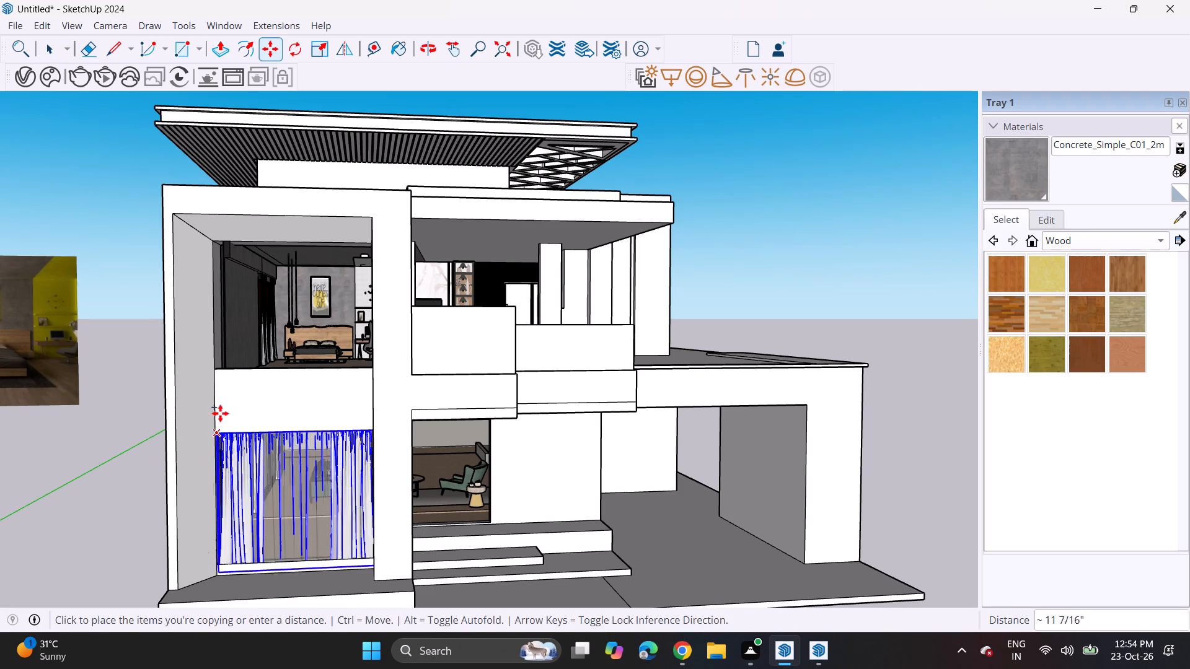
{"action": "middle_click_drag", "start_coordinate": [215, 329], "coordinate": [245, 385]}
{"action": "scroll", "coordinate": [244, 338], "scroll_direction": "up", "scroll_amount": 1}
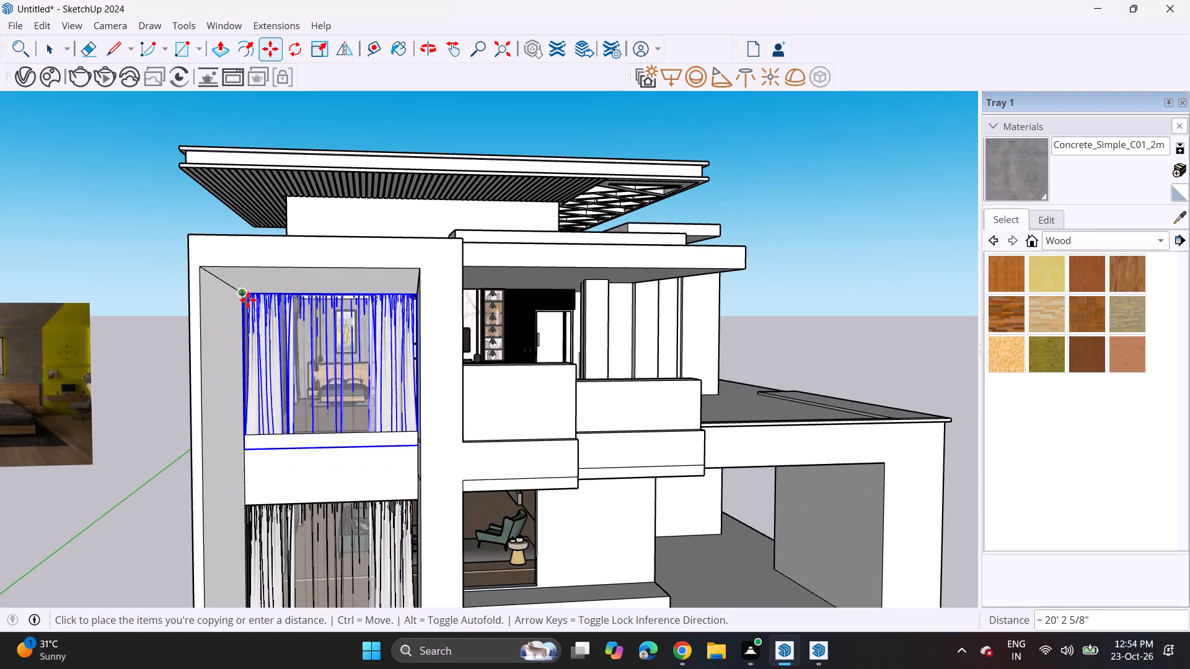
{"action": "left_click", "coordinate": [247, 295]}
Explode the copied upper-floor curtain group and delete its sheer panel across the middle.
{"action": "middle_click_drag", "start_coordinate": [350, 336], "coordinate": [337, 333]}
{"action": "scroll", "coordinate": [350, 336], "scroll_direction": "up", "scroll_amount": 1}
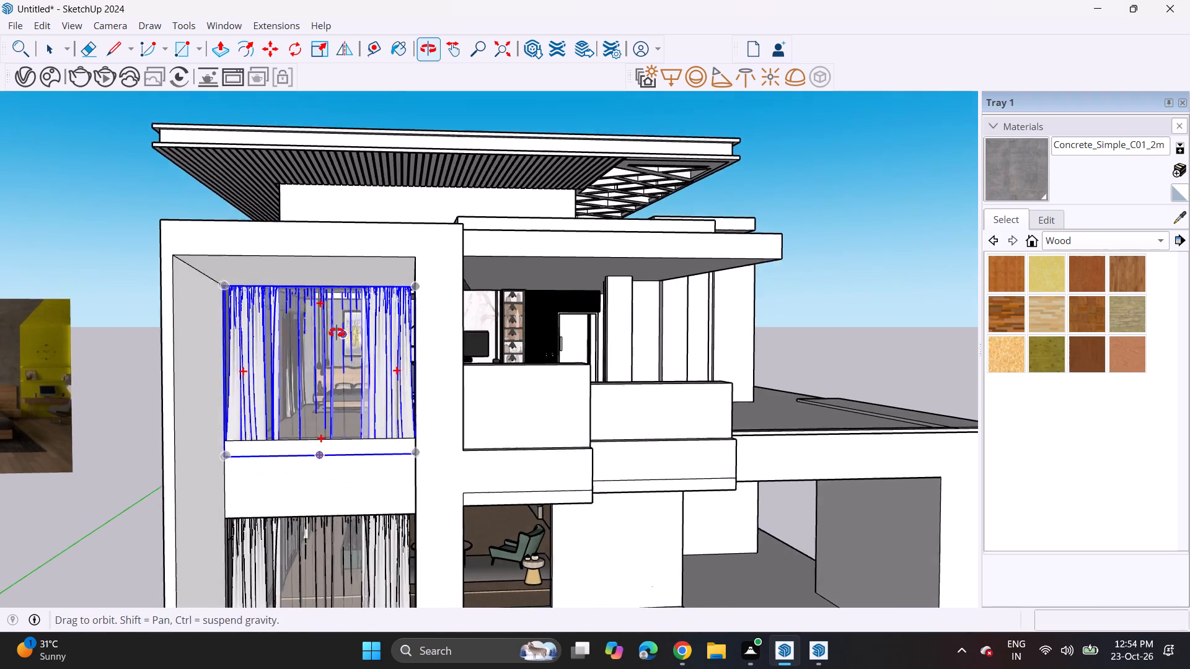
{"action": "middle_click_drag", "start_coordinate": [337, 333], "coordinate": [337, 341]}
{"action": "key", "text": "space"}
{"action": "right_click", "coordinate": [339, 381]}
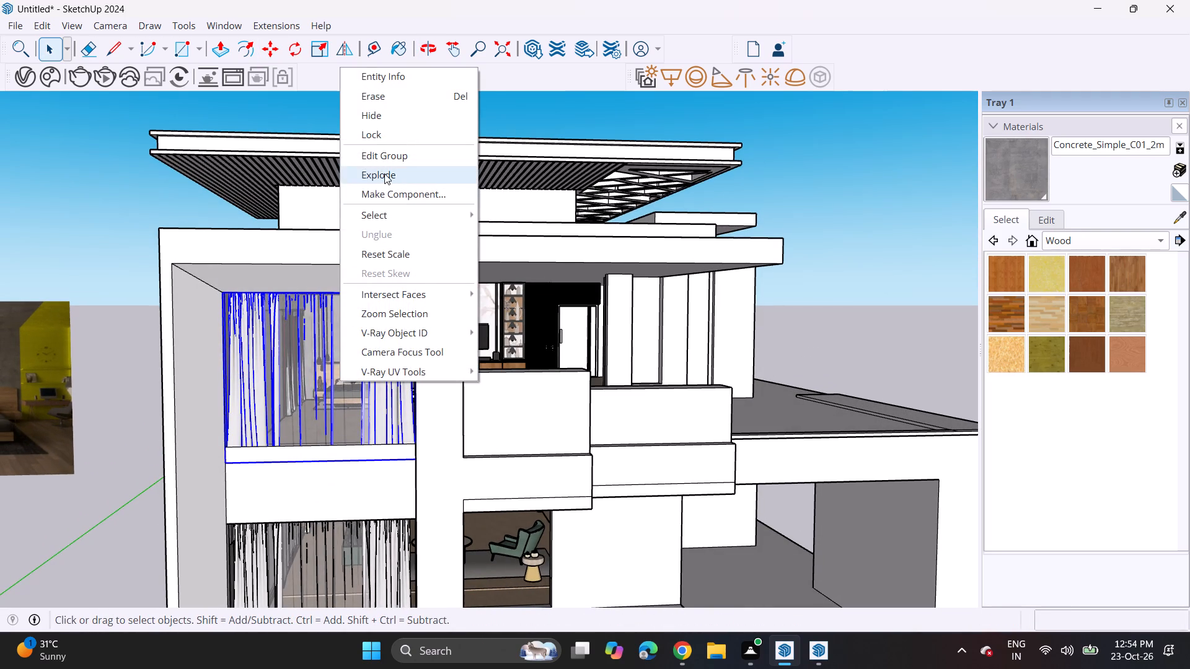
{"action": "left_click", "coordinate": [384, 173]}
{"action": "left_click", "coordinate": [344, 378]}
{"action": "key", "text": "Delete"}
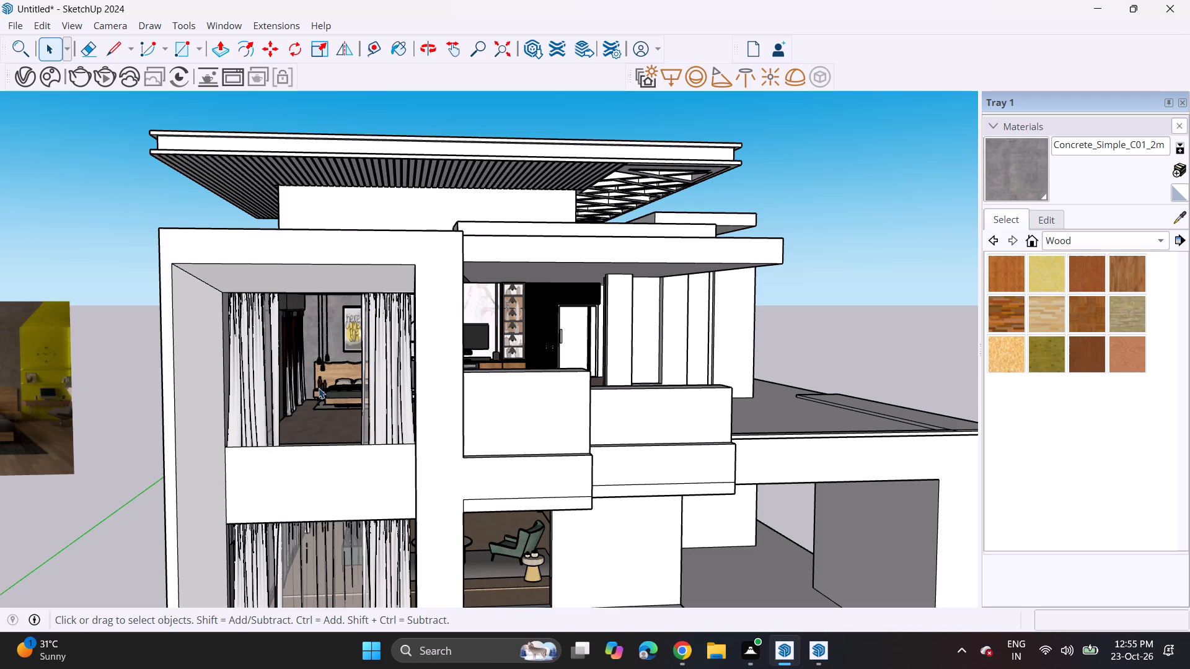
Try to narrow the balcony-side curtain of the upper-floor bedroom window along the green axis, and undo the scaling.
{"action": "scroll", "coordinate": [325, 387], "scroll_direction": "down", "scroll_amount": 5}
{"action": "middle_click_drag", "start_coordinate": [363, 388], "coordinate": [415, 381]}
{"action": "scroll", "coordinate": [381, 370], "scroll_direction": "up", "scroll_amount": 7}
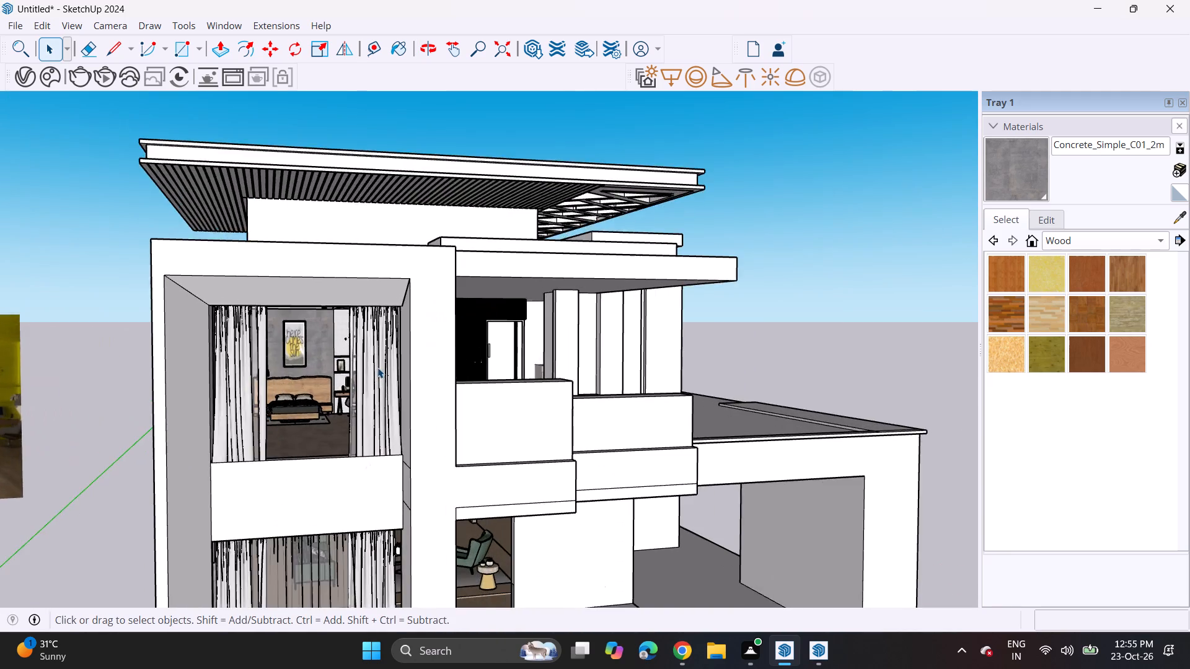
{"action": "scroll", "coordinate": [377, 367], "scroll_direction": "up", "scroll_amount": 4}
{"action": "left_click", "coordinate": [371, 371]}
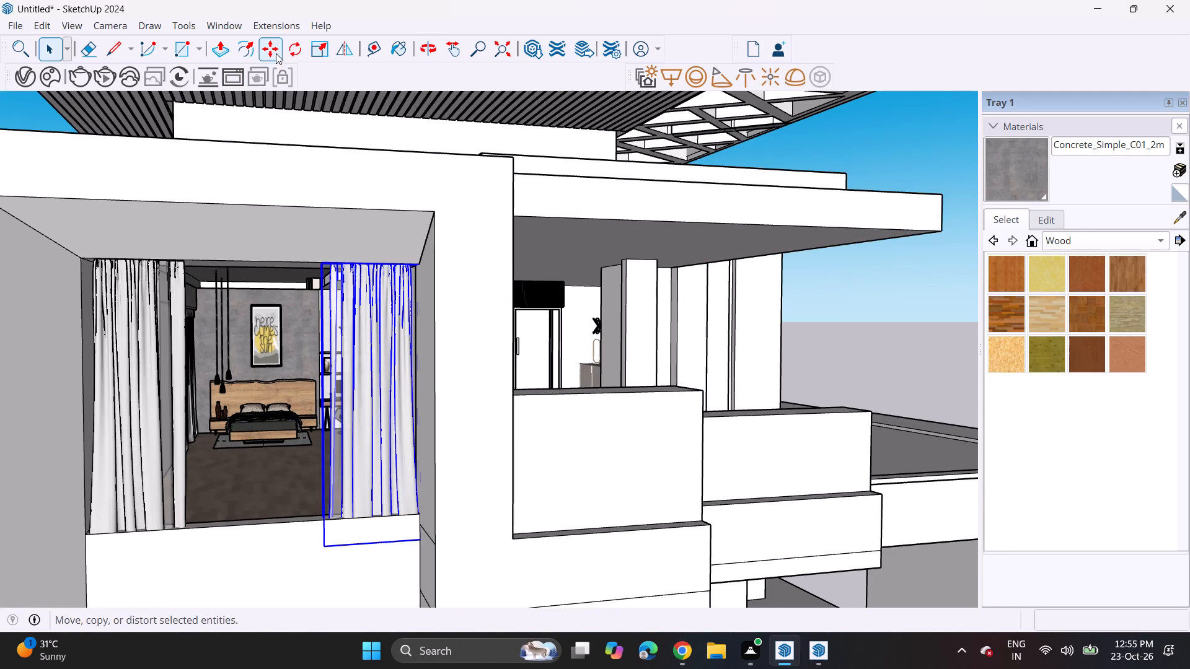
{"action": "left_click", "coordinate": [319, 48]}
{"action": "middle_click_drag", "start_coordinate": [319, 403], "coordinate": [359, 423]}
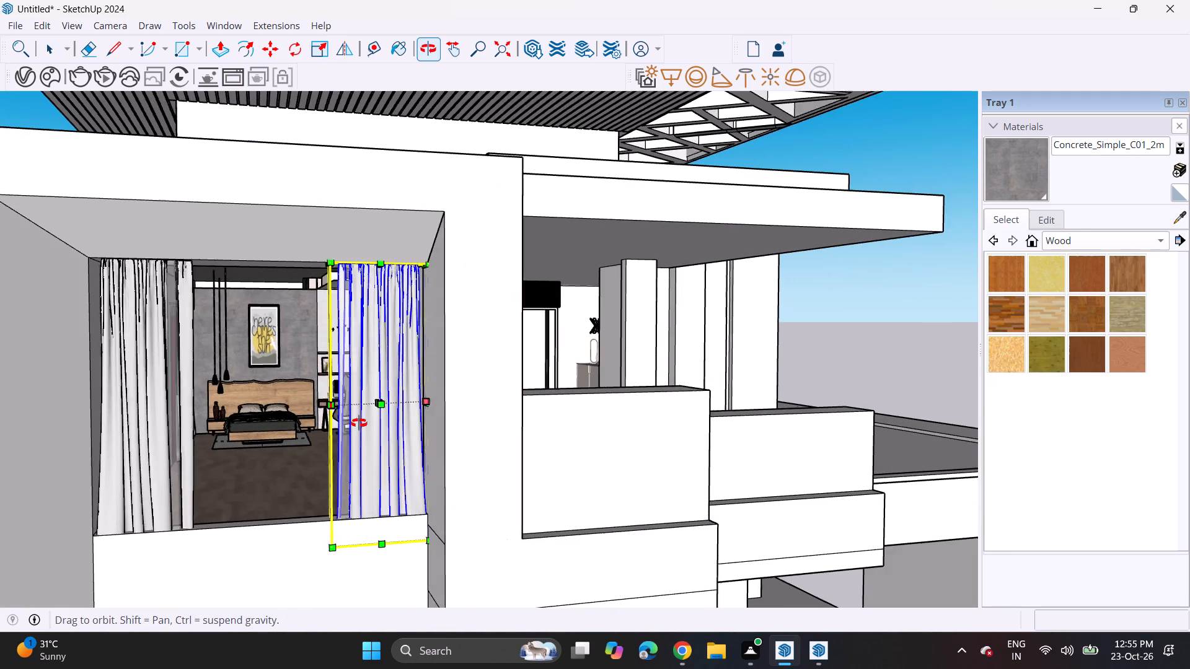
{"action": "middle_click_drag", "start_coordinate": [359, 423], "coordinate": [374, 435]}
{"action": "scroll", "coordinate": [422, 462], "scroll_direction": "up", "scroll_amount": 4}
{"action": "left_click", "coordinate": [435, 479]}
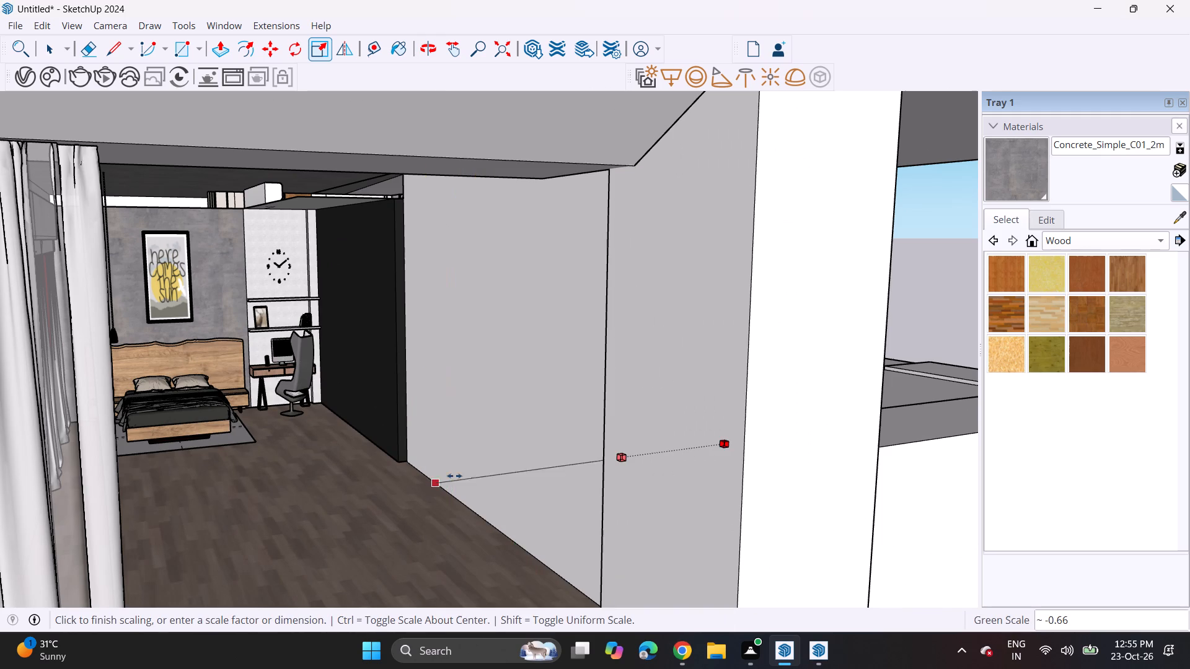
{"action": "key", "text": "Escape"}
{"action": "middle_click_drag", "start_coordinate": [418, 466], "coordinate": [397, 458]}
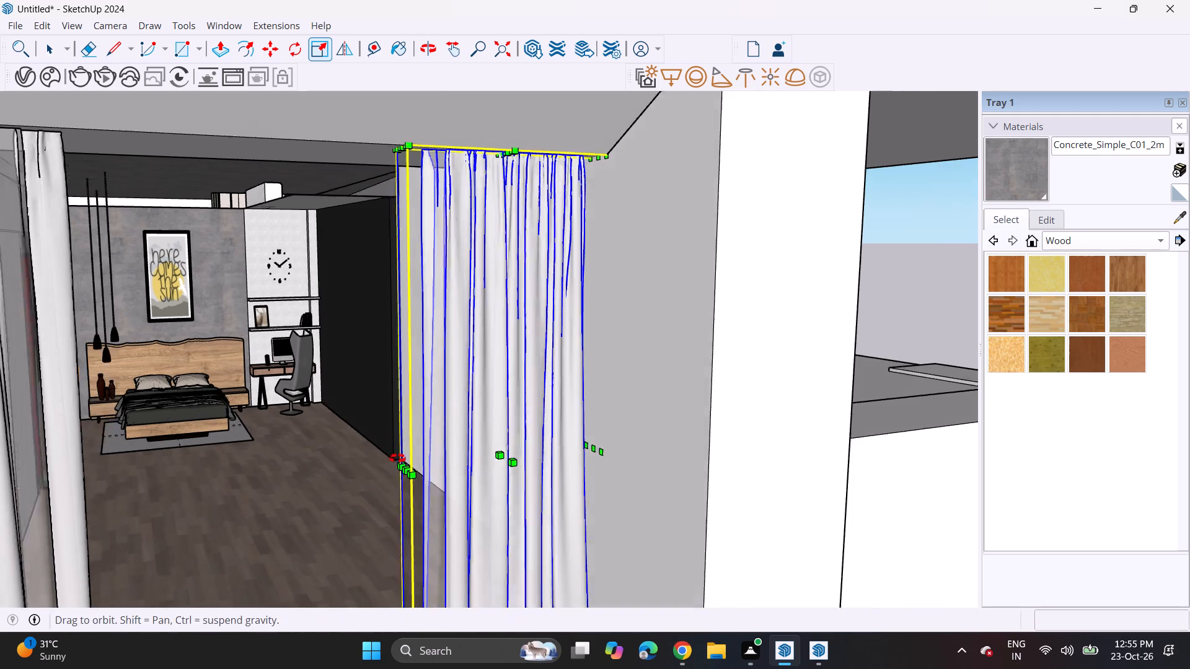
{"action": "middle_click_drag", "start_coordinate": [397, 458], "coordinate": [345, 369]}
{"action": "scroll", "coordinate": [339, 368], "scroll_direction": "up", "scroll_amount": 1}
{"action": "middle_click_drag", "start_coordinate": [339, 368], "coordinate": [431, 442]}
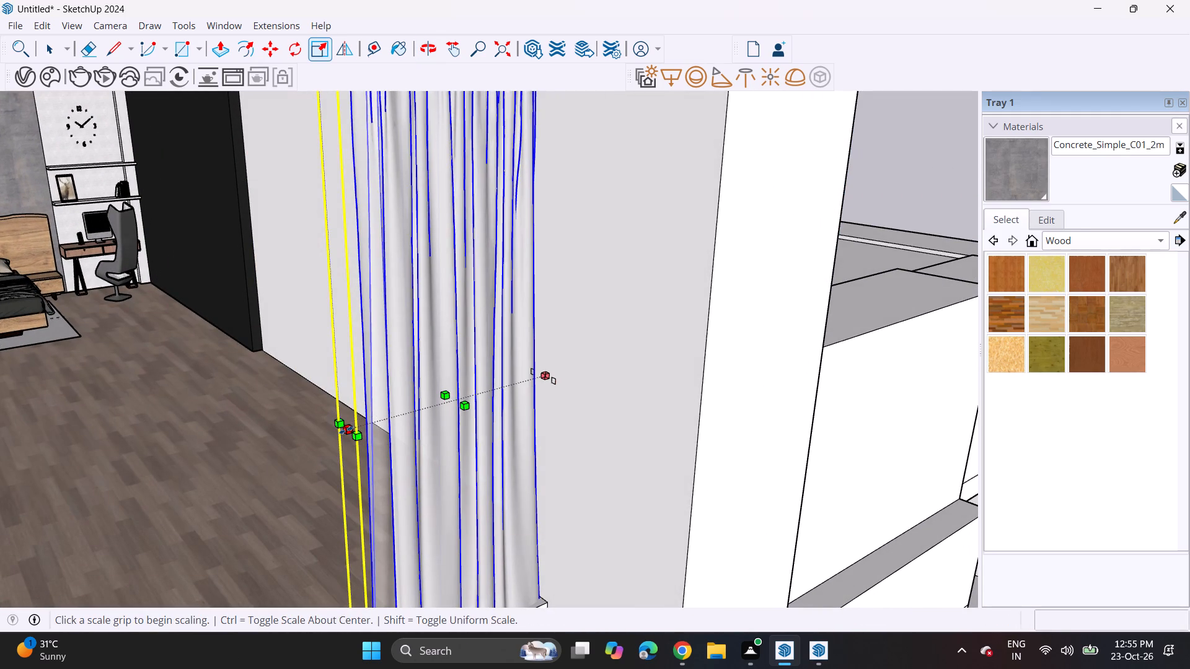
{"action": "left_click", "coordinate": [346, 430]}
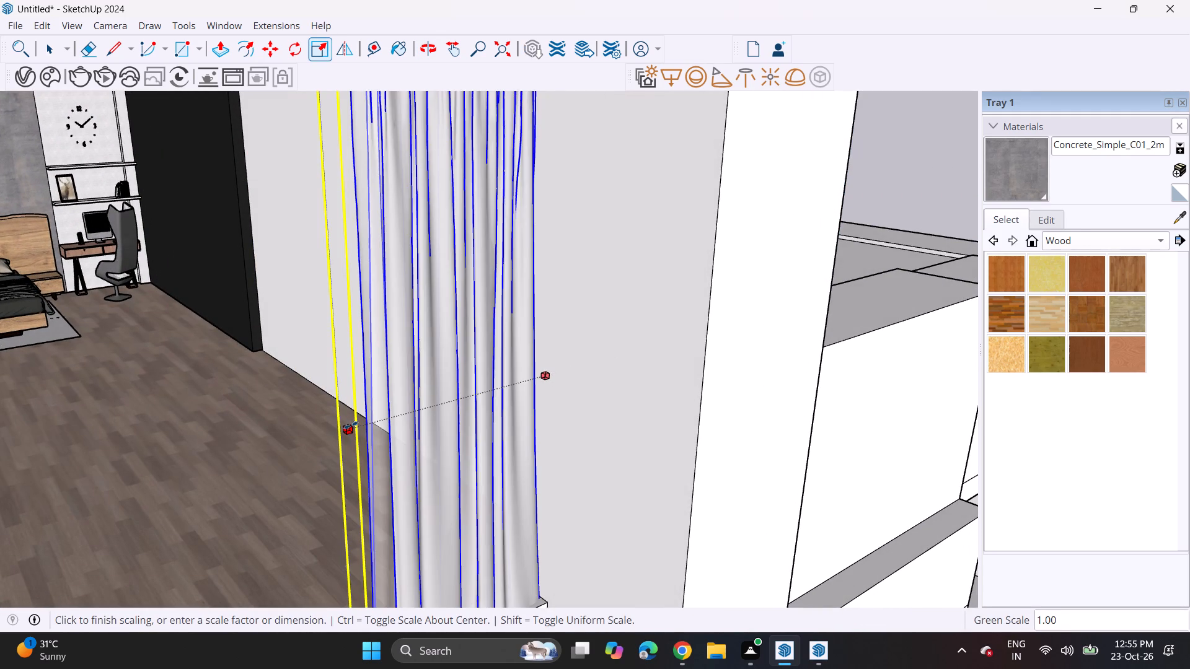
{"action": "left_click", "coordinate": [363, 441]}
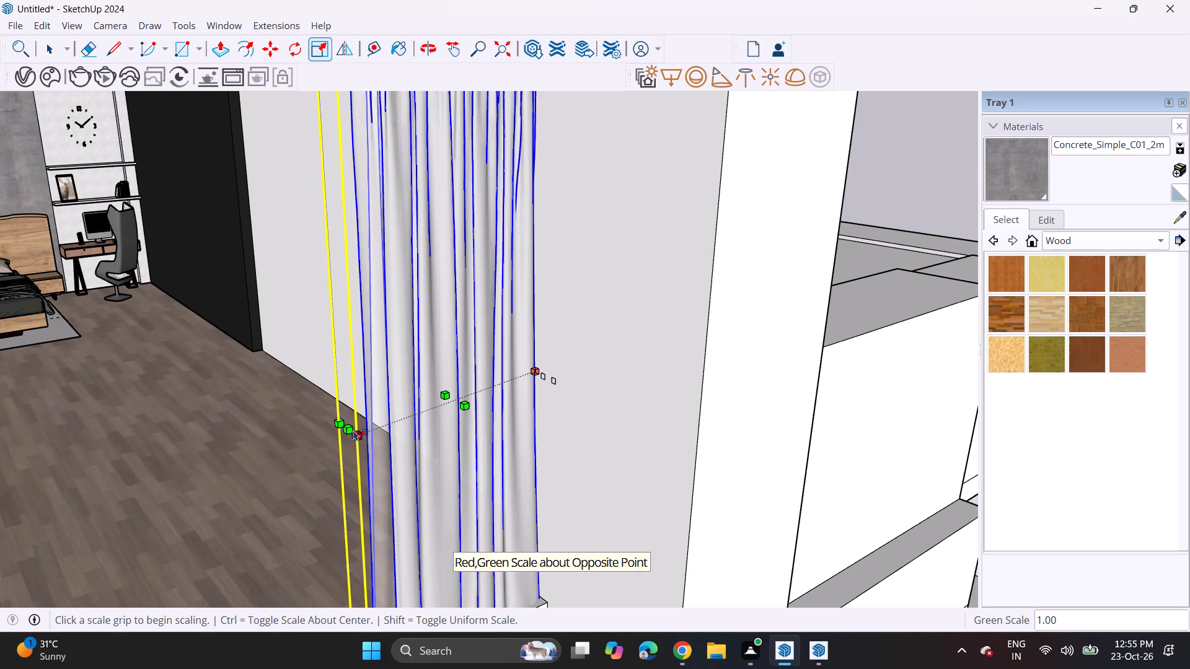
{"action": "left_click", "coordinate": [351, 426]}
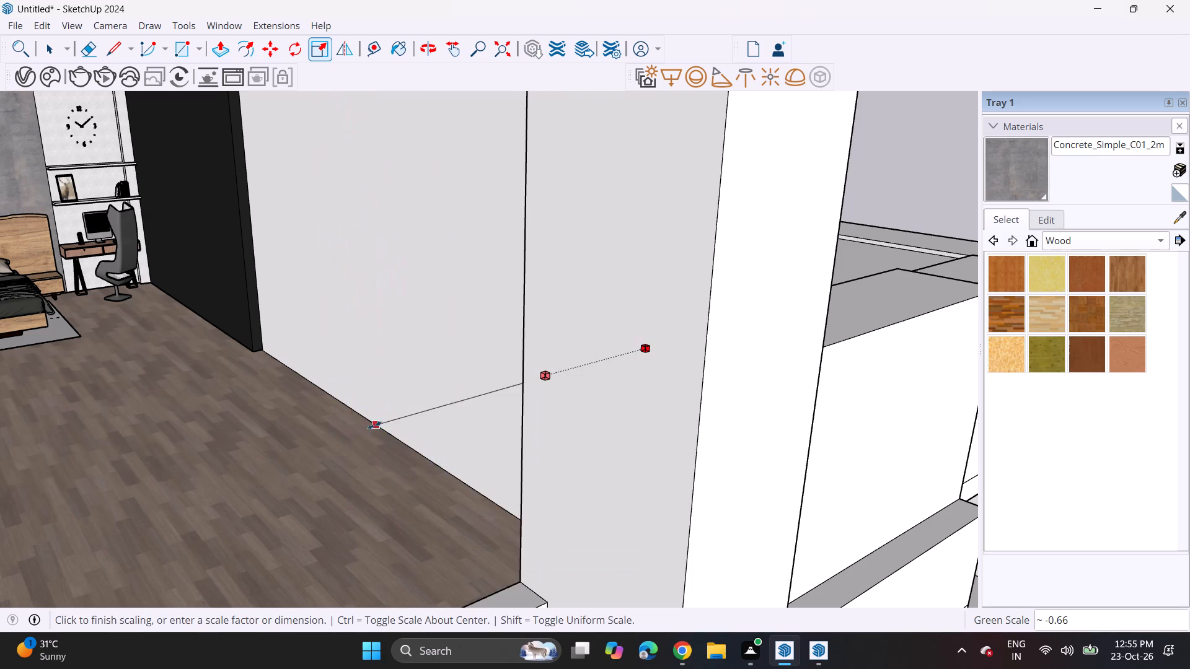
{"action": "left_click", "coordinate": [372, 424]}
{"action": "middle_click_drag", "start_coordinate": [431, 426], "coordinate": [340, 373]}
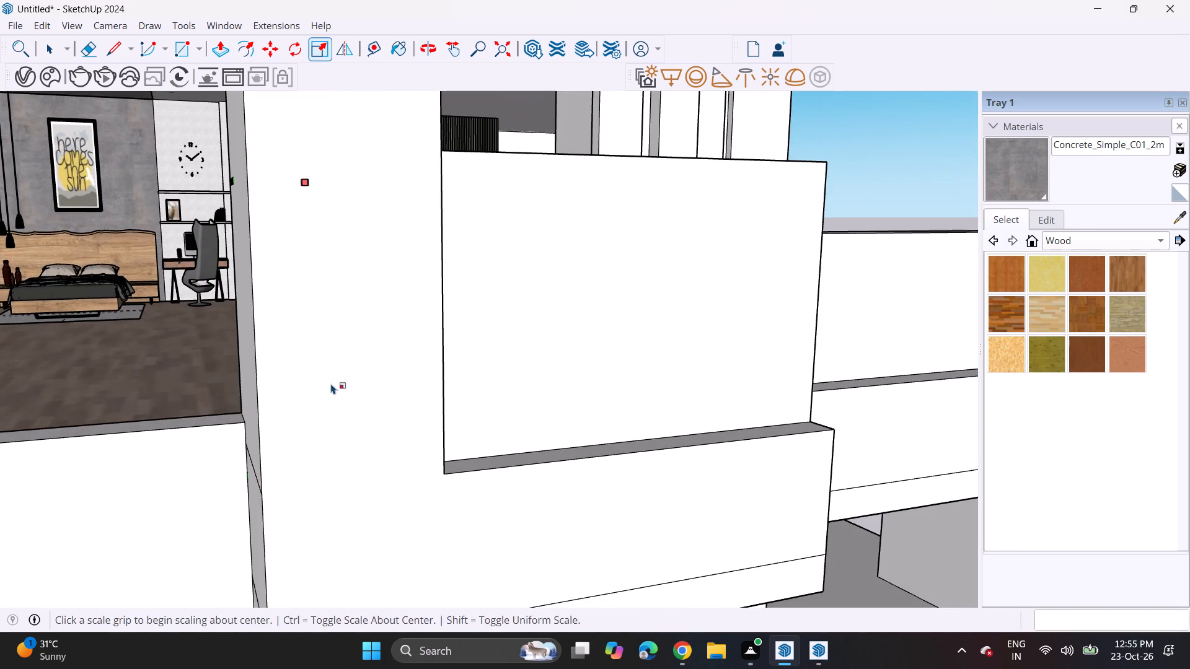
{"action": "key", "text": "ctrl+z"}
Scale the bedroom window's balcony-side curtain to 0.54 along the green axis, keeping its edge at the column.
{"action": "middle_click_drag", "start_coordinate": [320, 364], "coordinate": [625, 547], "text": "shift"}
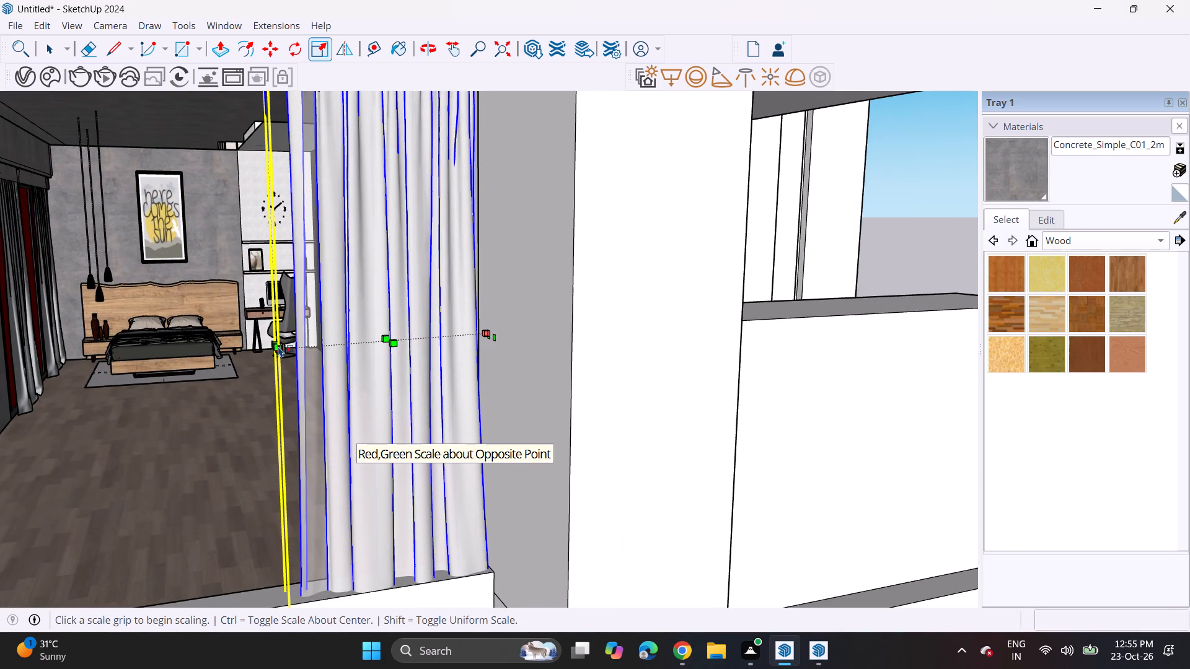
{"action": "left_click", "coordinate": [275, 343]}
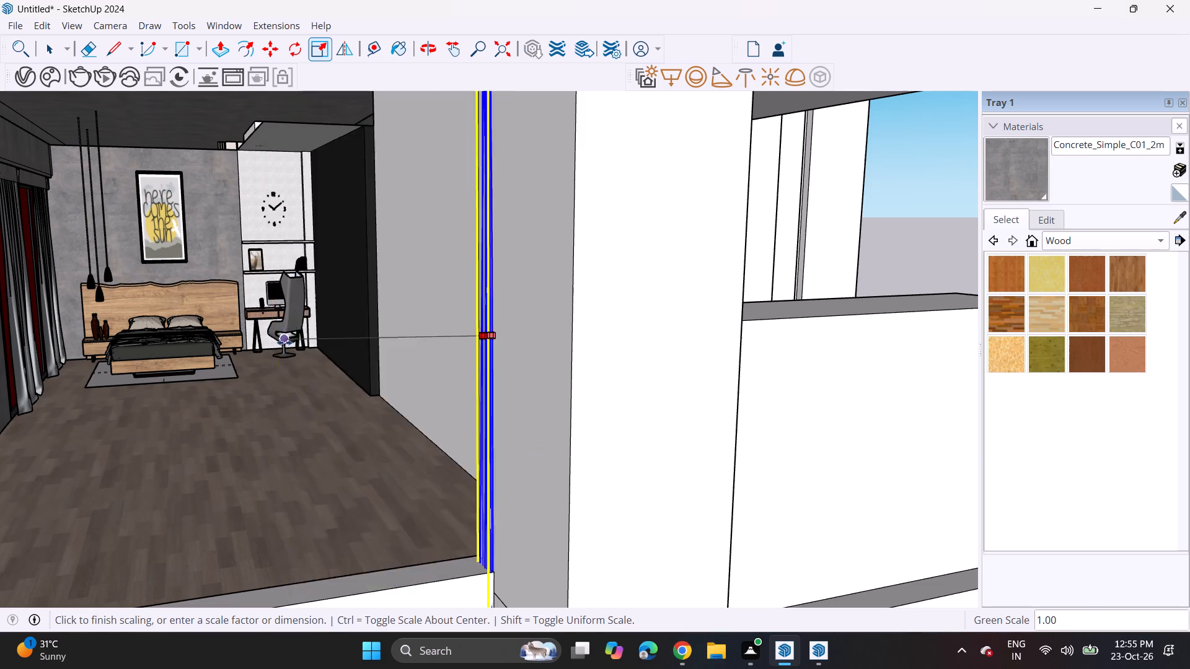
{"action": "left_click", "coordinate": [392, 528]}
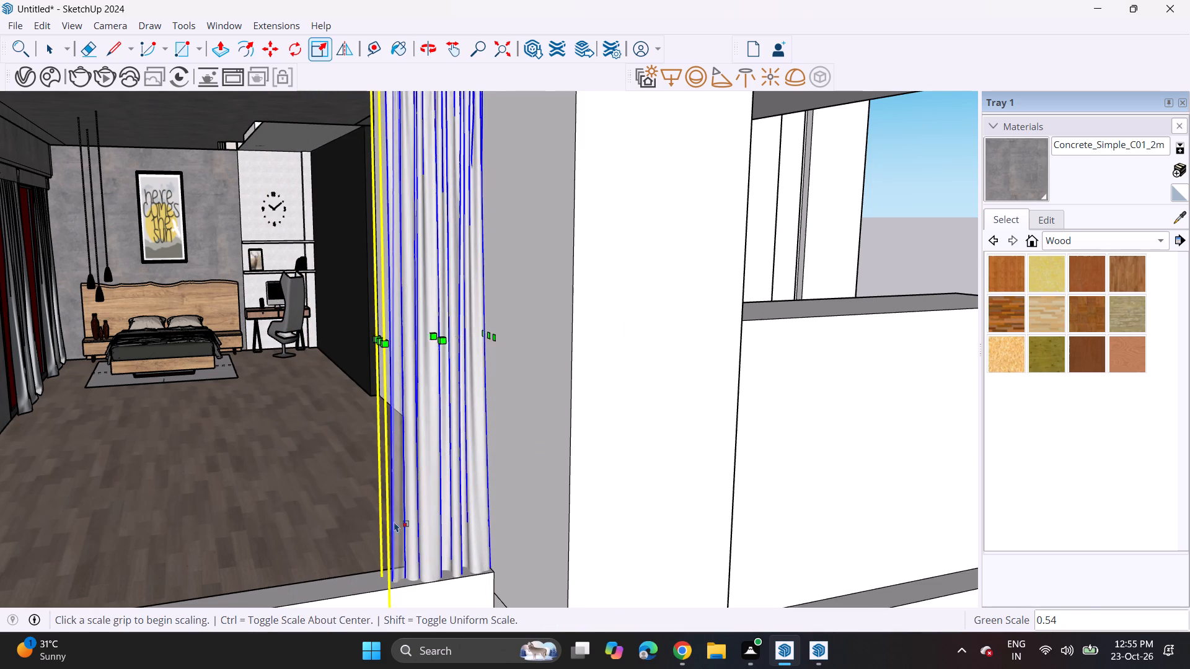
{"action": "scroll", "coordinate": [388, 438], "scroll_direction": "down", "scroll_amount": 6}
{"action": "middle_click_drag", "start_coordinate": [400, 451], "coordinate": [368, 450]}
{"action": "middle_click_drag", "start_coordinate": [276, 470], "coordinate": [394, 474]}
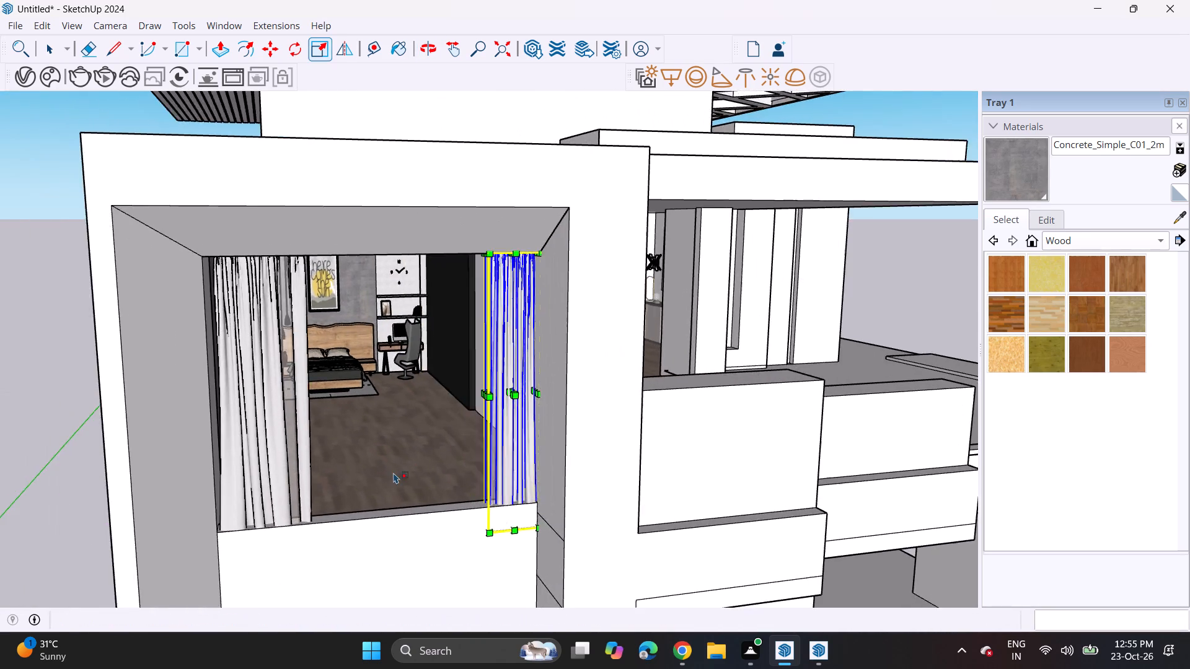
{"action": "middle_click_drag", "start_coordinate": [389, 468], "coordinate": [351, 457]}
Replace the wide curtain at the bedroom window's outer side with a copy of the narrowed curtain, placed 13' 9" across the opening.
{"action": "key", "text": "space"}
{"action": "left_click", "coordinate": [211, 413]}
{"action": "key", "text": "Delete"}
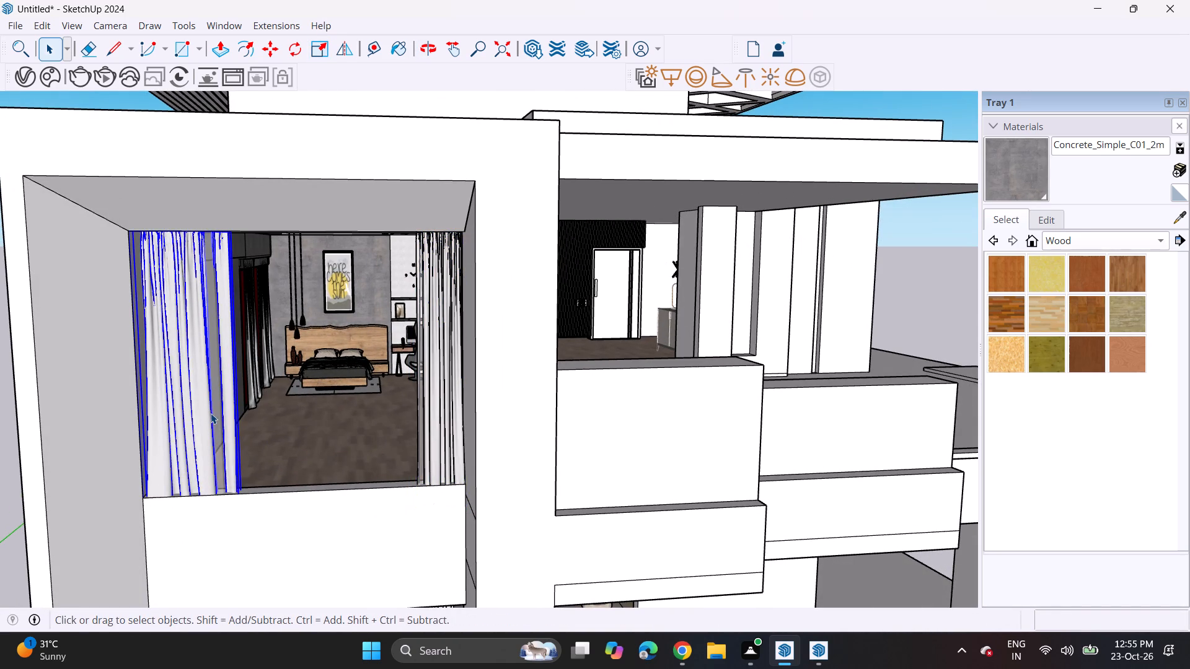
{"action": "left_click", "coordinate": [436, 392]}
{"action": "key", "text": "m"}
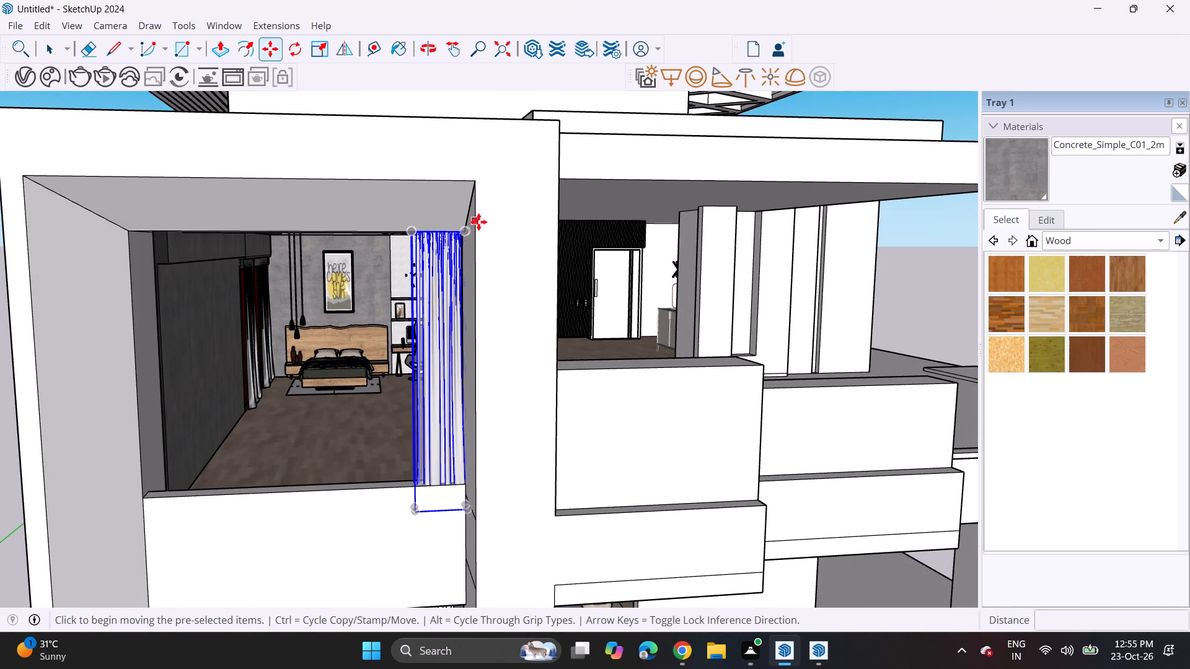
{"action": "left_click", "coordinate": [469, 232]}
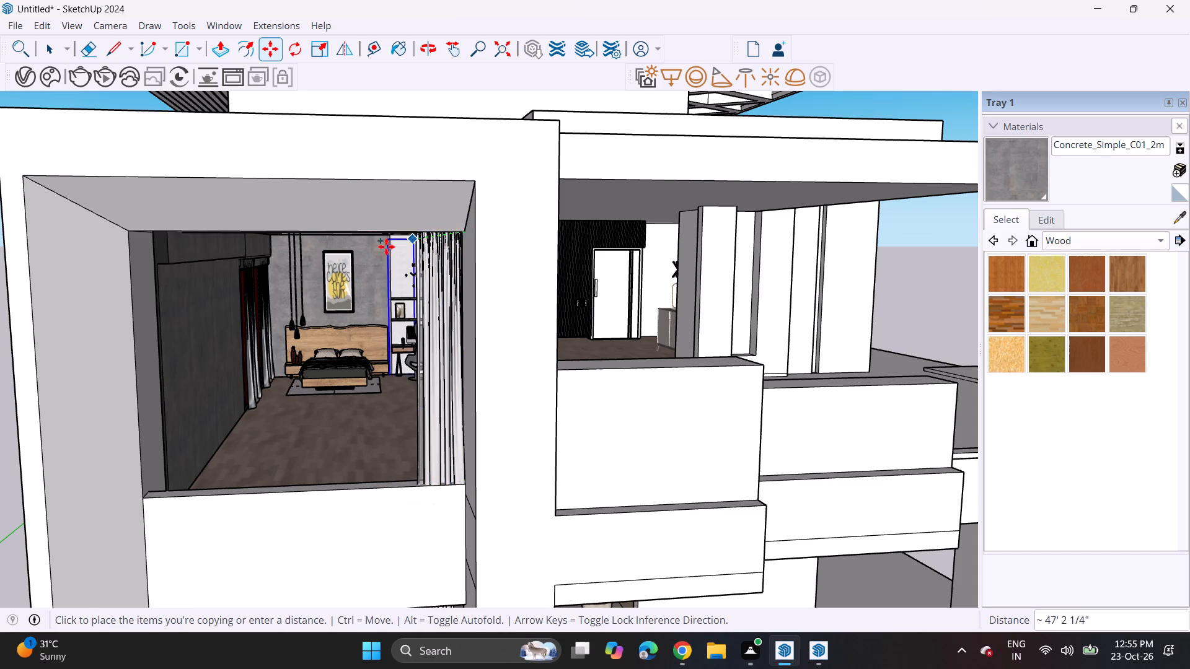
{"action": "left_click", "coordinate": [187, 231]}
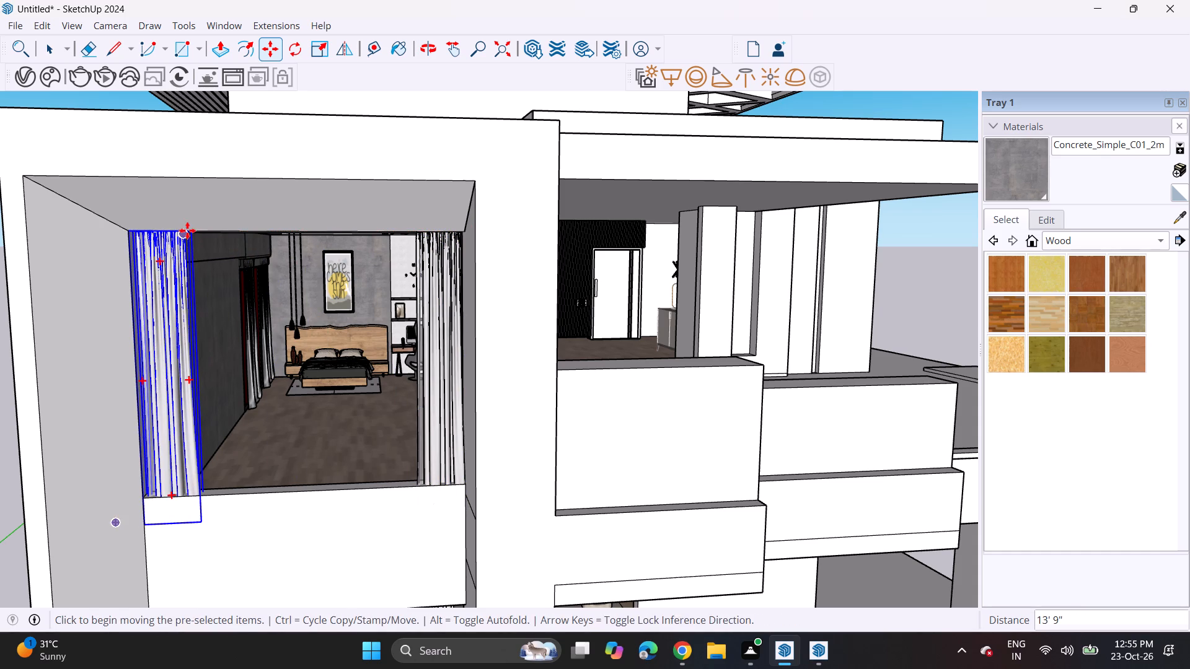
Copy the narrowed curtain about 19' down from the bedroom window to the front of the ground-floor window.
{"action": "left_click", "coordinate": [187, 230]}
{"action": "middle_click_drag", "start_coordinate": [226, 358], "coordinate": [223, 127], "text": "shift"}
{"action": "scroll", "coordinate": [217, 317], "scroll_direction": "up", "scroll_amount": 1, "text": "shift"}
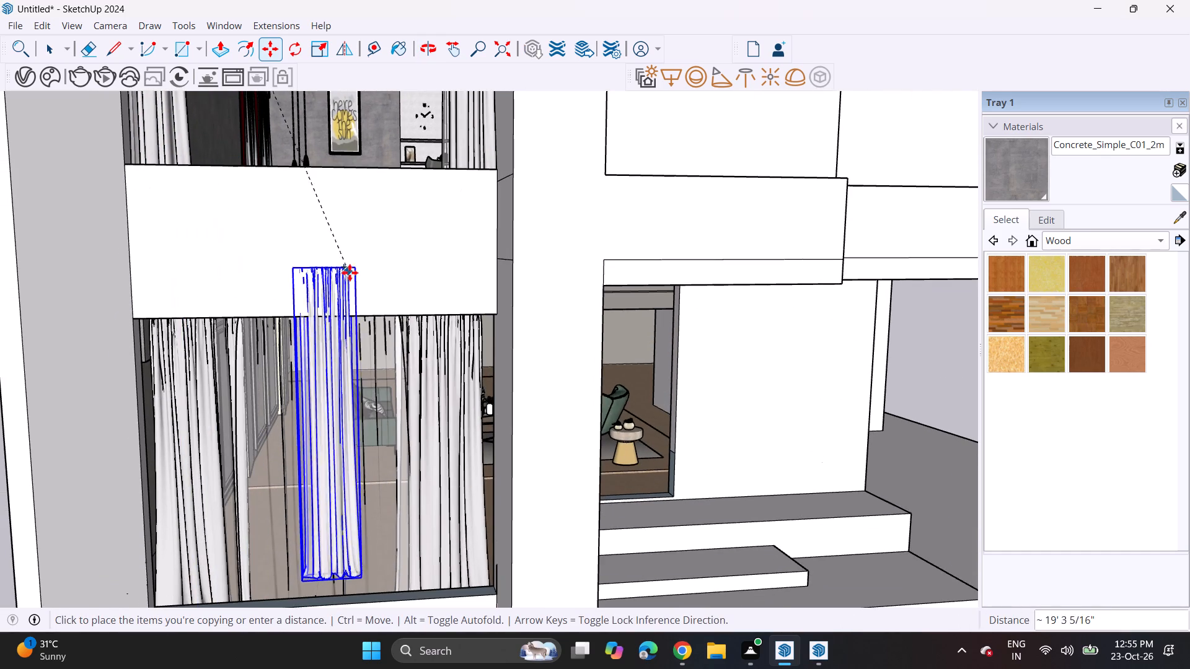
{"action": "left_click", "coordinate": [350, 266]}
Delete the original curtain group, including its sheer panel, from the ground-floor front window.
{"action": "key", "text": "space"}
{"action": "left_click", "coordinate": [177, 452]}
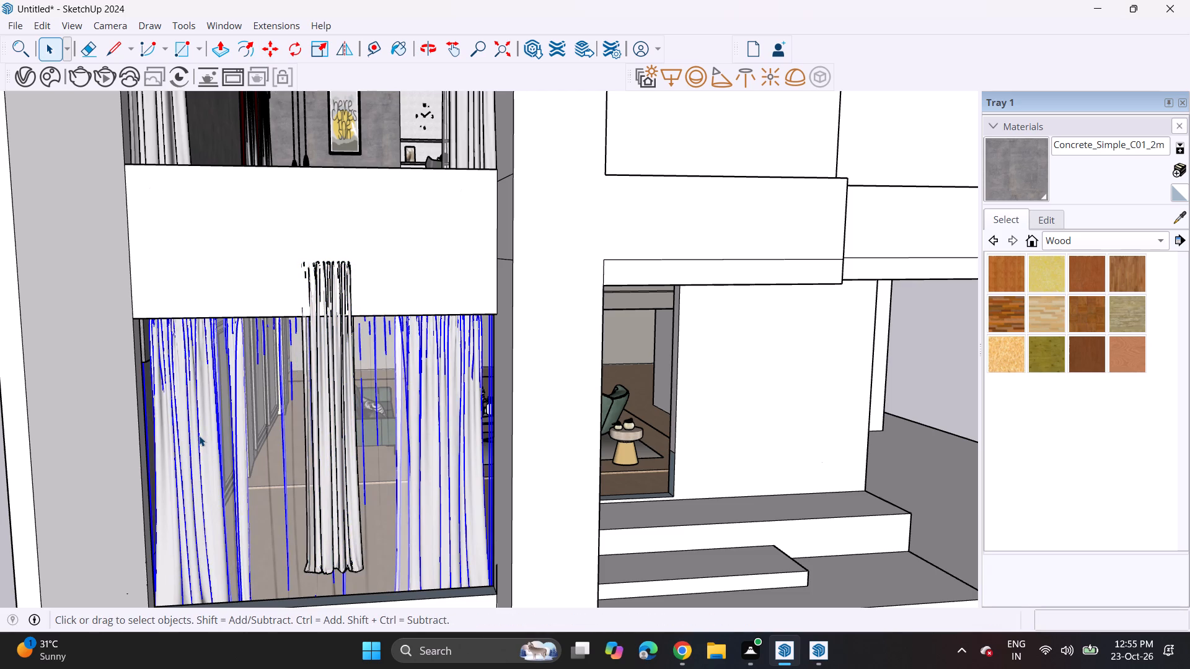
{"action": "key", "text": "Delete"}
Move the copied narrow curtain about 7' 11" into the outer top corner of the ground-floor window opening.
{"action": "left_click", "coordinate": [328, 308]}
{"action": "key", "text": "m"}
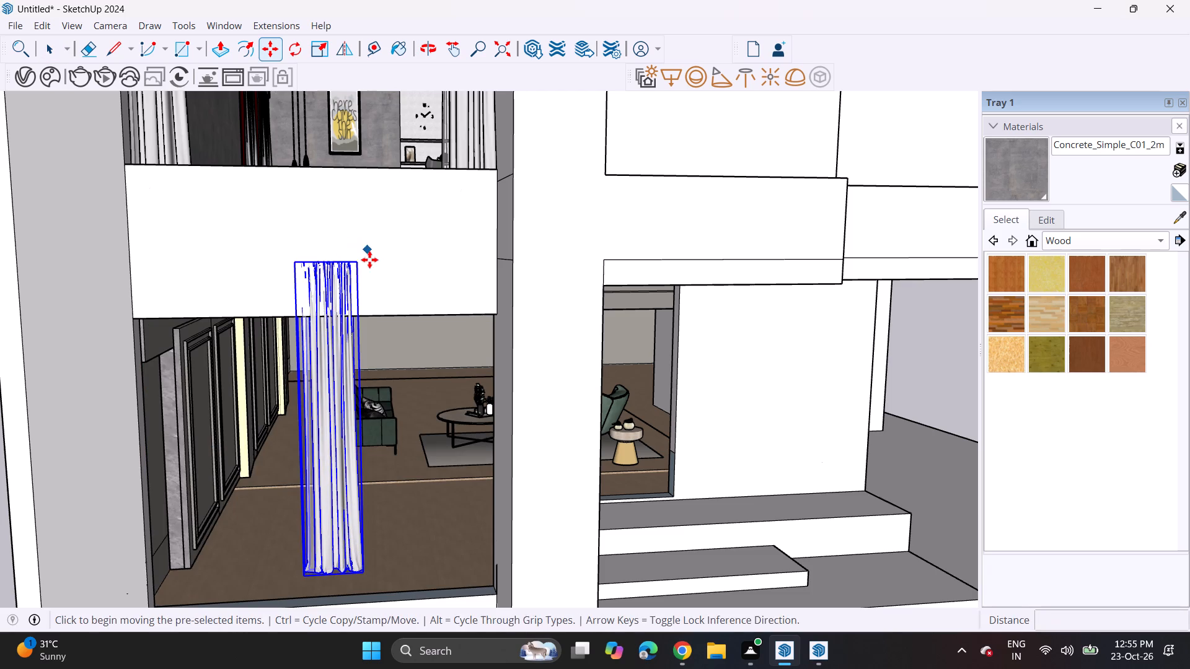
{"action": "left_click", "coordinate": [358, 266]}
{"action": "middle_click_drag", "start_coordinate": [314, 330], "coordinate": [213, 270]}
{"action": "scroll", "coordinate": [182, 289], "scroll_direction": "down", "scroll_amount": 4}
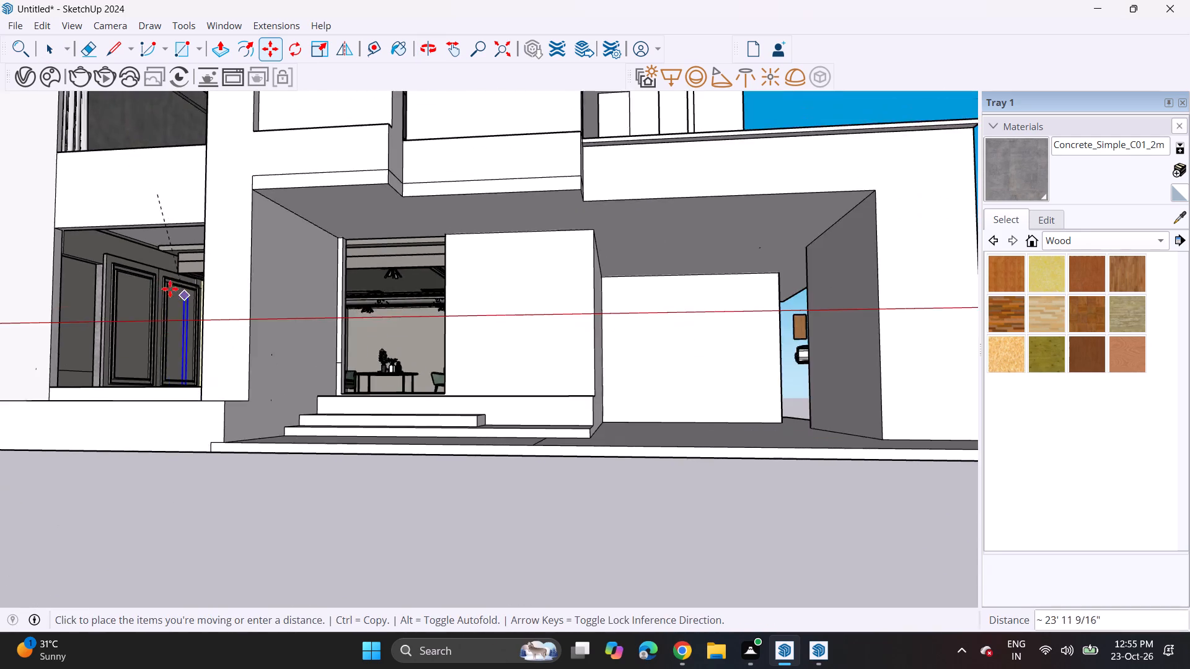
{"action": "middle_click_drag", "start_coordinate": [160, 284], "coordinate": [327, 321], "text": "shift"}
{"action": "scroll", "coordinate": [288, 275], "scroll_direction": "up", "scroll_amount": 7}
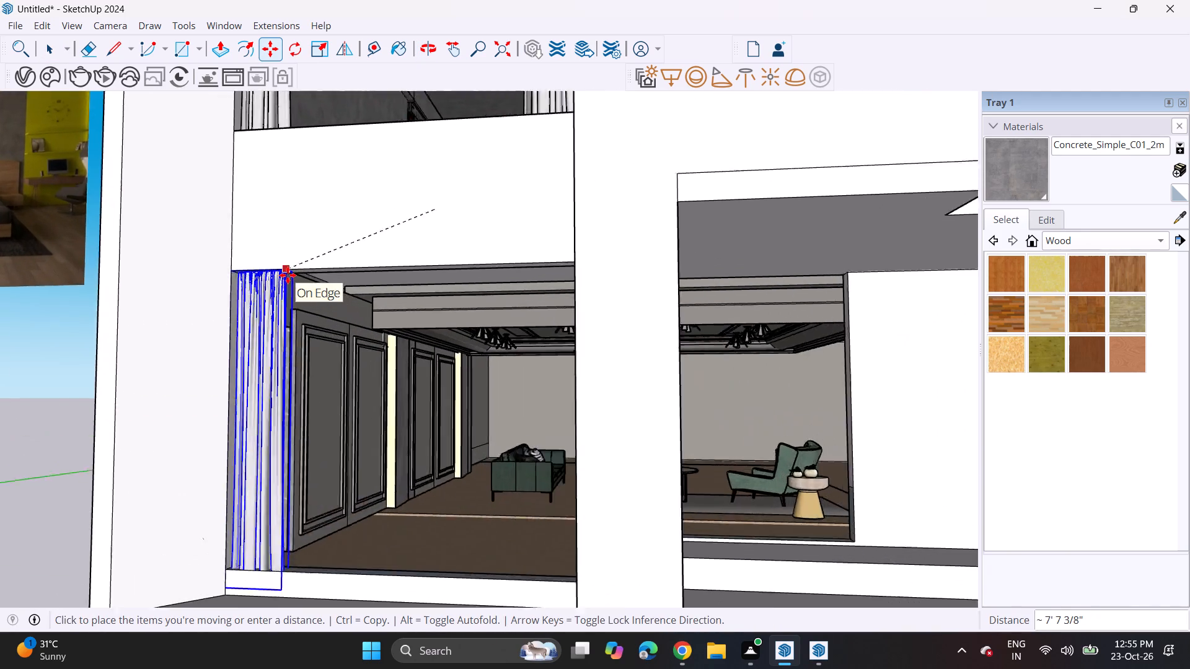
{"action": "scroll", "coordinate": [288, 275], "scroll_direction": "up", "scroll_amount": 2}
{"action": "middle_click_drag", "start_coordinate": [278, 265], "coordinate": [257, 214]}
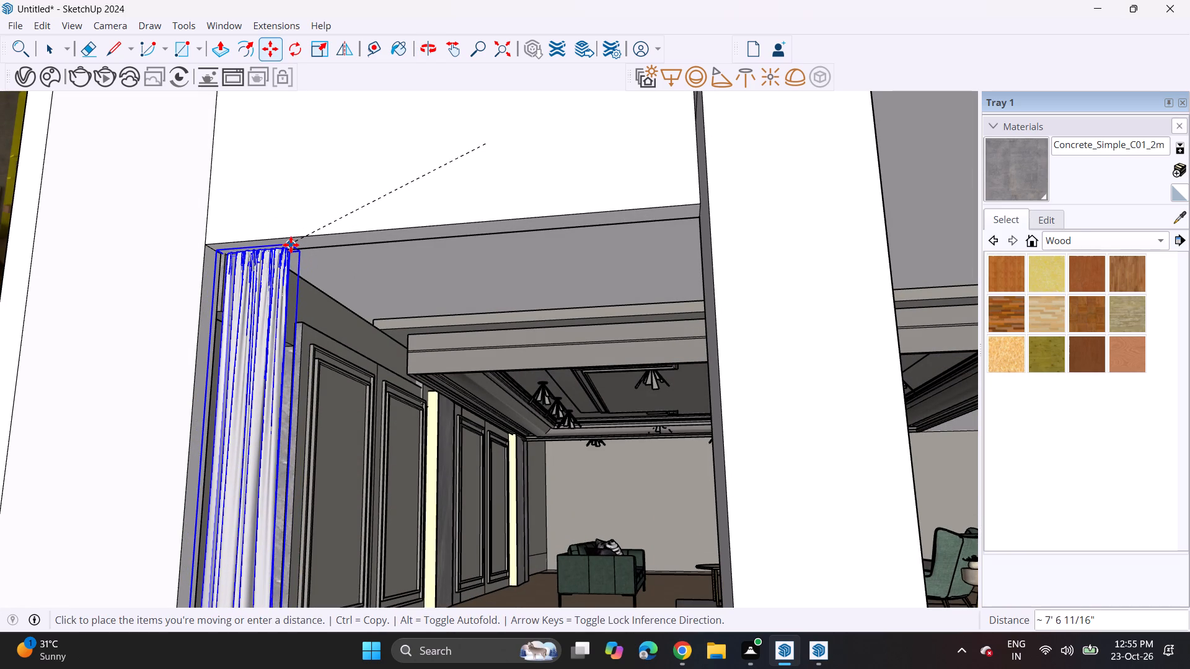
{"action": "left_click", "coordinate": [290, 249]}
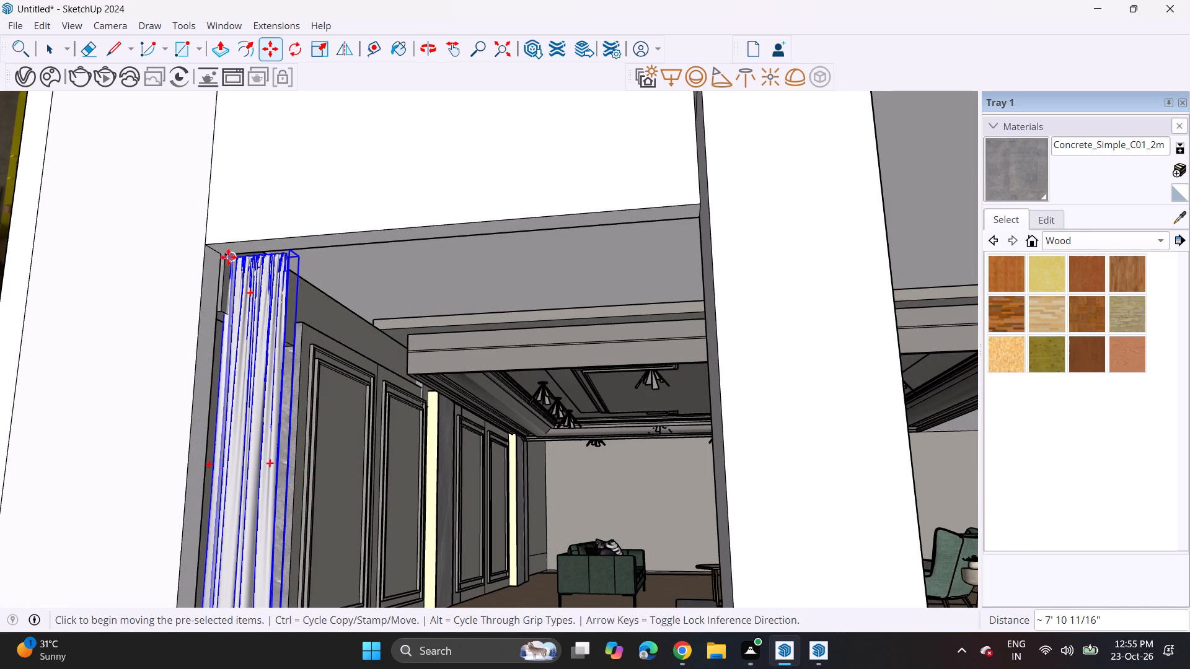
Copy the ground-floor curtain about 14' 2" across the opening to the balcony-side end of the window.
{"action": "left_click", "coordinate": [234, 258]}
{"action": "middle_click_drag", "start_coordinate": [234, 258], "coordinate": [278, 269]}
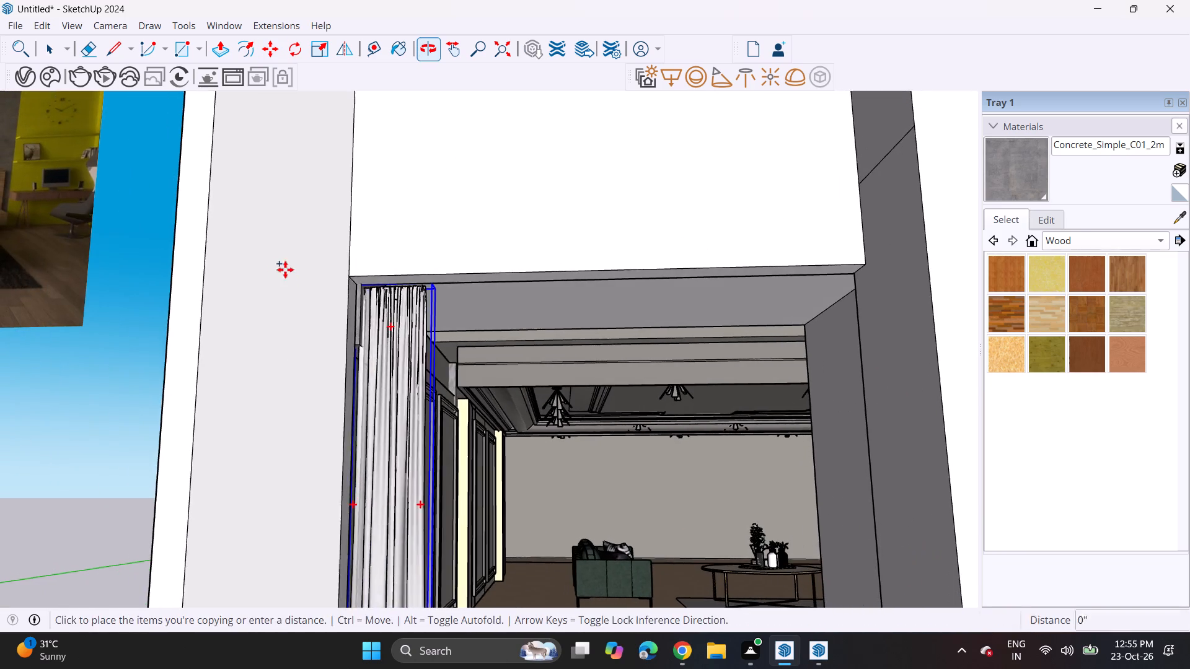
{"action": "scroll", "coordinate": [526, 272], "scroll_direction": "up", "scroll_amount": 1}
{"action": "middle_click_drag", "start_coordinate": [519, 266], "coordinate": [309, 222], "text": "shift"}
{"action": "middle_click_drag", "start_coordinate": [335, 226], "coordinate": [451, 256]}
{"action": "scroll", "coordinate": [588, 268], "scroll_direction": "up", "scroll_amount": 4}
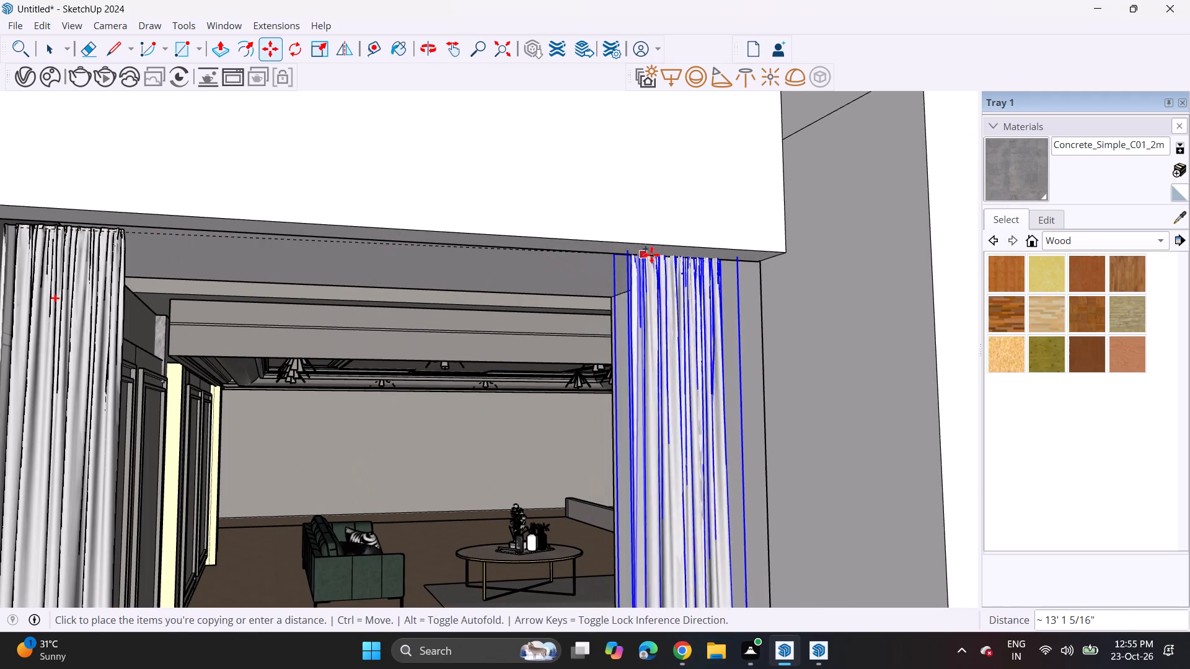
{"action": "left_click", "coordinate": [685, 260]}
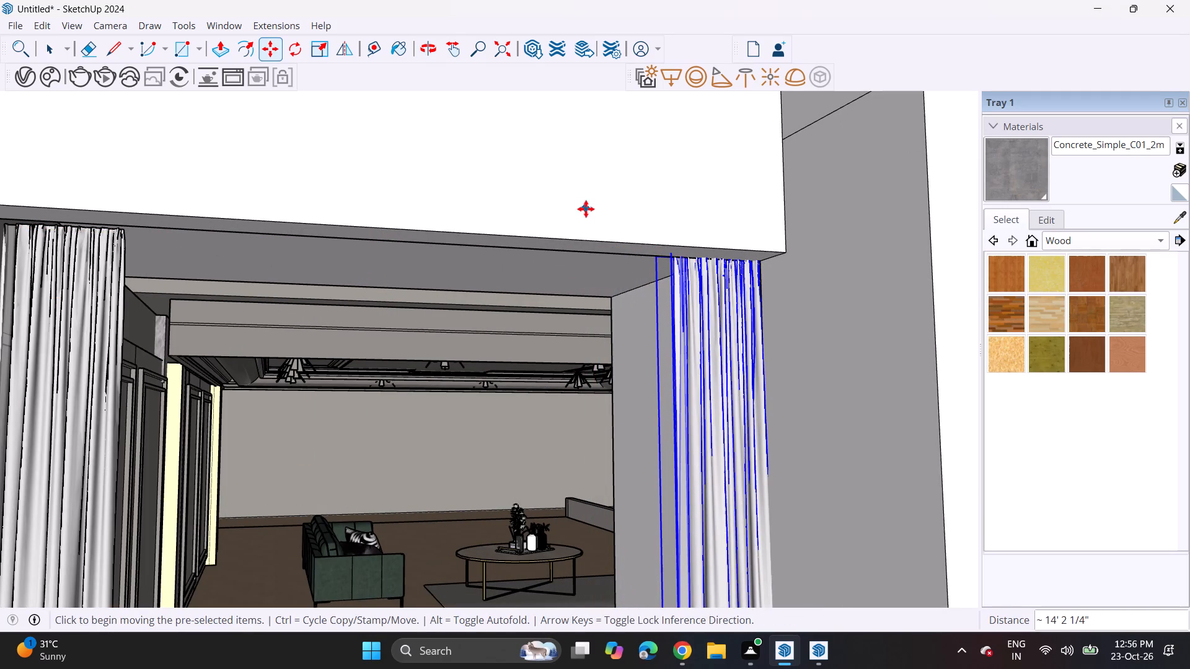
{"action": "key", "text": "space"}
Examine the new curtains in the ground-floor and upper-floor front windows from several angles outside the house.
{"action": "left_click", "coordinate": [586, 204]}
{"action": "scroll", "coordinate": [538, 225], "scroll_direction": "down", "scroll_amount": 6}
{"action": "middle_click_drag", "start_coordinate": [540, 236], "coordinate": [384, 261]}
{"action": "scroll", "coordinate": [379, 261], "scroll_direction": "up", "scroll_amount": 1}
{"action": "scroll", "coordinate": [369, 258], "scroll_direction": "down", "scroll_amount": 8}
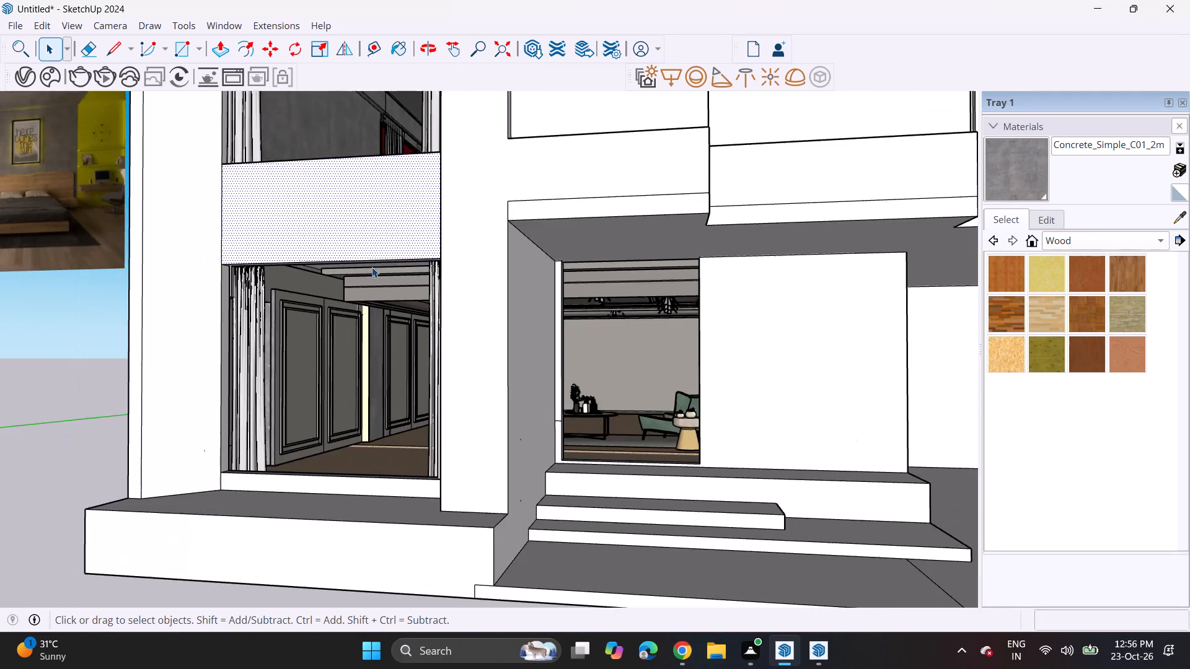
{"action": "scroll", "coordinate": [372, 267], "scroll_direction": "down", "scroll_amount": 4}
{"action": "middle_click_drag", "start_coordinate": [357, 279], "coordinate": [451, 263]}
{"action": "scroll", "coordinate": [459, 292], "scroll_direction": "up", "scroll_amount": 9}
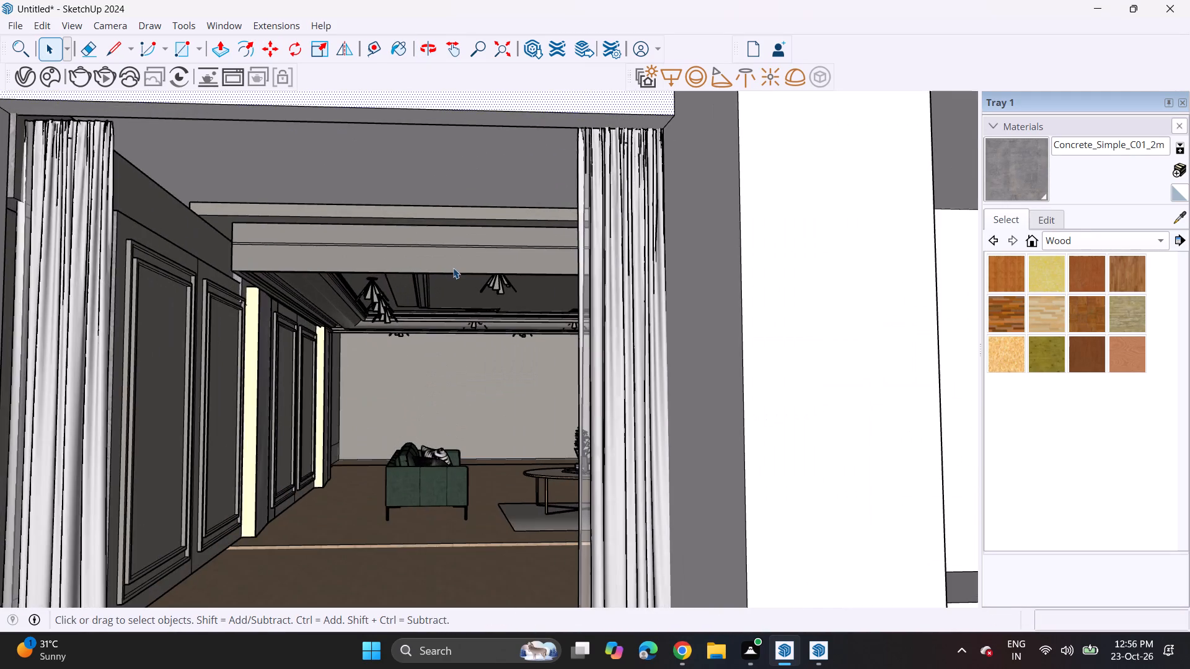
{"action": "scroll", "coordinate": [452, 266], "scroll_direction": "down", "scroll_amount": 5}
{"action": "middle_click_drag", "start_coordinate": [456, 265], "coordinate": [433, 278]}
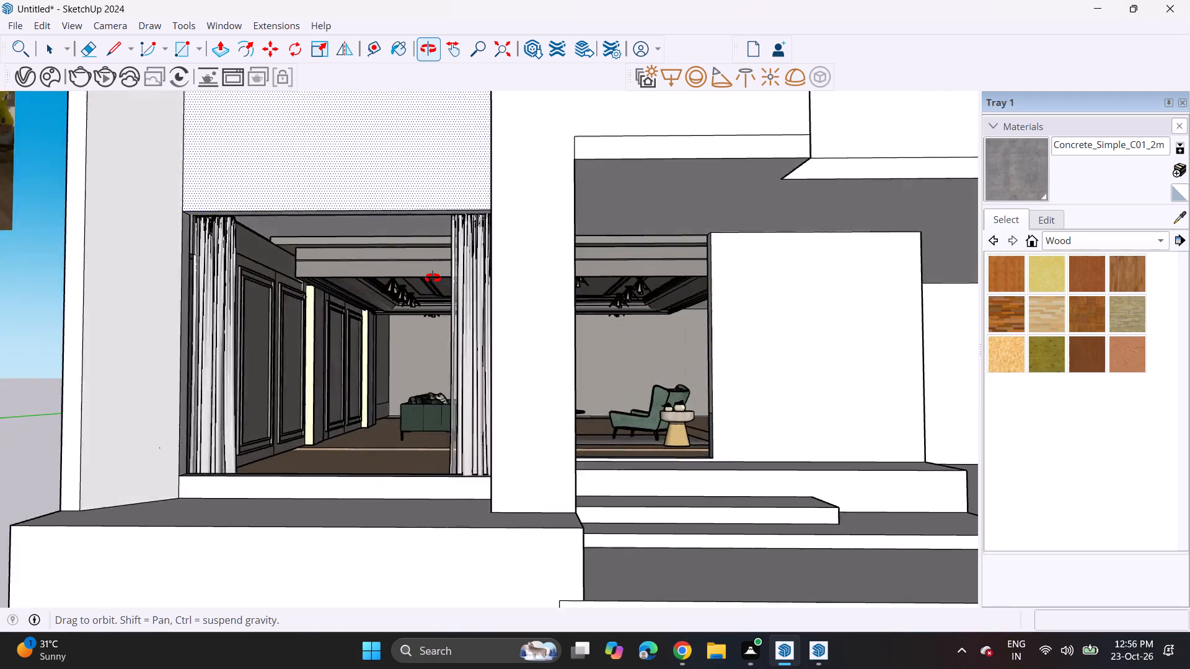
{"action": "middle_click_drag", "start_coordinate": [433, 278], "coordinate": [465, 289]}
{"action": "scroll", "coordinate": [462, 289], "scroll_direction": "up", "scroll_amount": 1}
{"action": "scroll", "coordinate": [446, 290], "scroll_direction": "down", "scroll_amount": 4}
{"action": "middle_click_drag", "start_coordinate": [446, 294], "coordinate": [375, 281]}
{"action": "middle_click_drag", "start_coordinate": [372, 279], "coordinate": [385, 285]}
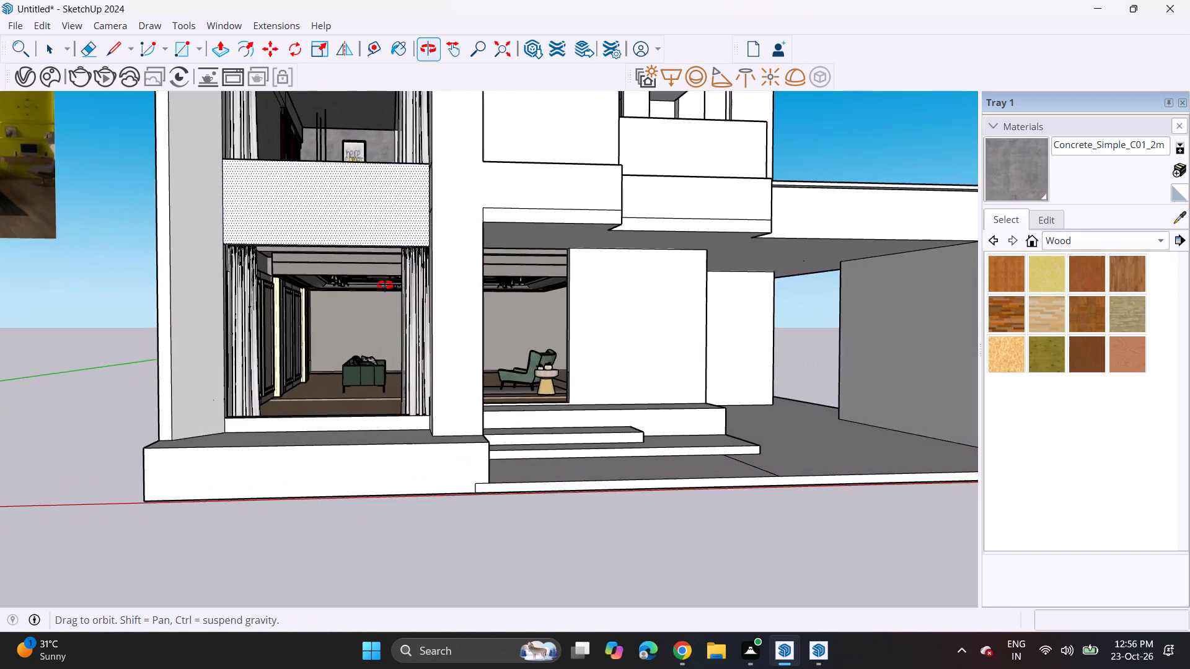
{"action": "middle_click_drag", "start_coordinate": [385, 285], "coordinate": [388, 291]}
{"action": "scroll", "coordinate": [386, 284], "scroll_direction": "down", "scroll_amount": 3}
{"action": "middle_click_drag", "start_coordinate": [393, 263], "coordinate": [371, 284]}
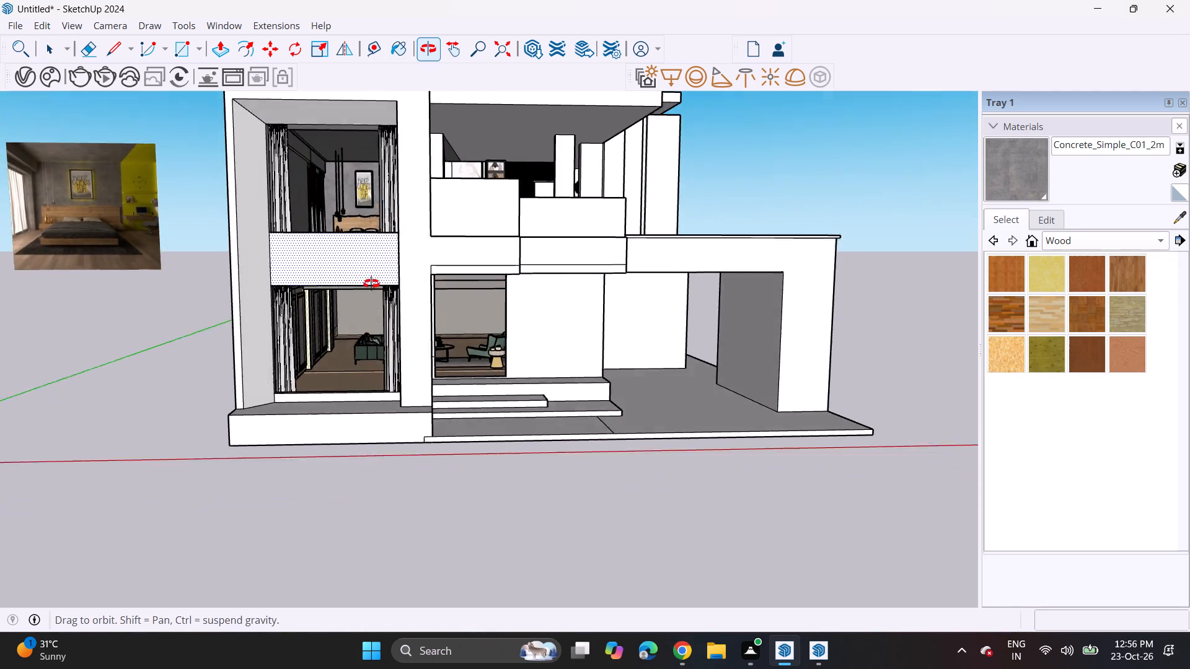
{"action": "middle_click_drag", "start_coordinate": [371, 284], "coordinate": [376, 282]}
{"action": "scroll", "coordinate": [457, 261], "scroll_direction": "up", "scroll_amount": 6}
Delete the horizontal dividing lines and the short vertical line at the column on the balcony slab's front faces above the entrance.
{"action": "left_click", "coordinate": [457, 261]}
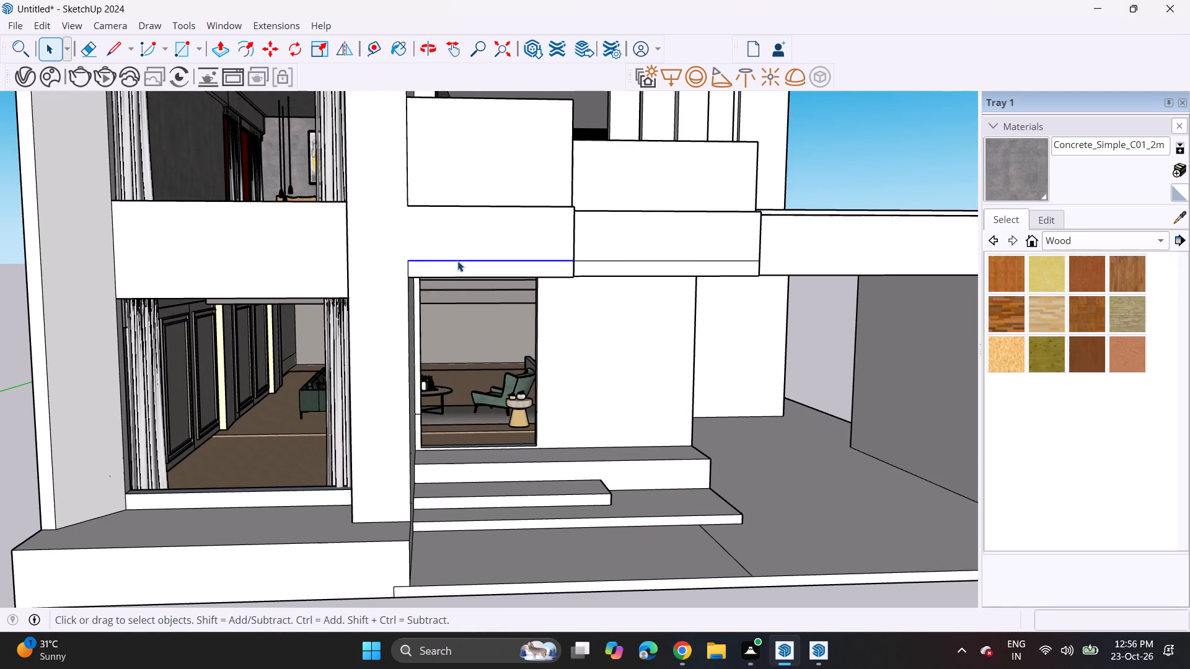
{"action": "key", "text": "Delete"}
{"action": "left_click", "coordinate": [407, 266]}
{"action": "key", "text": "Delete"}
{"action": "left_click", "coordinate": [592, 261]}
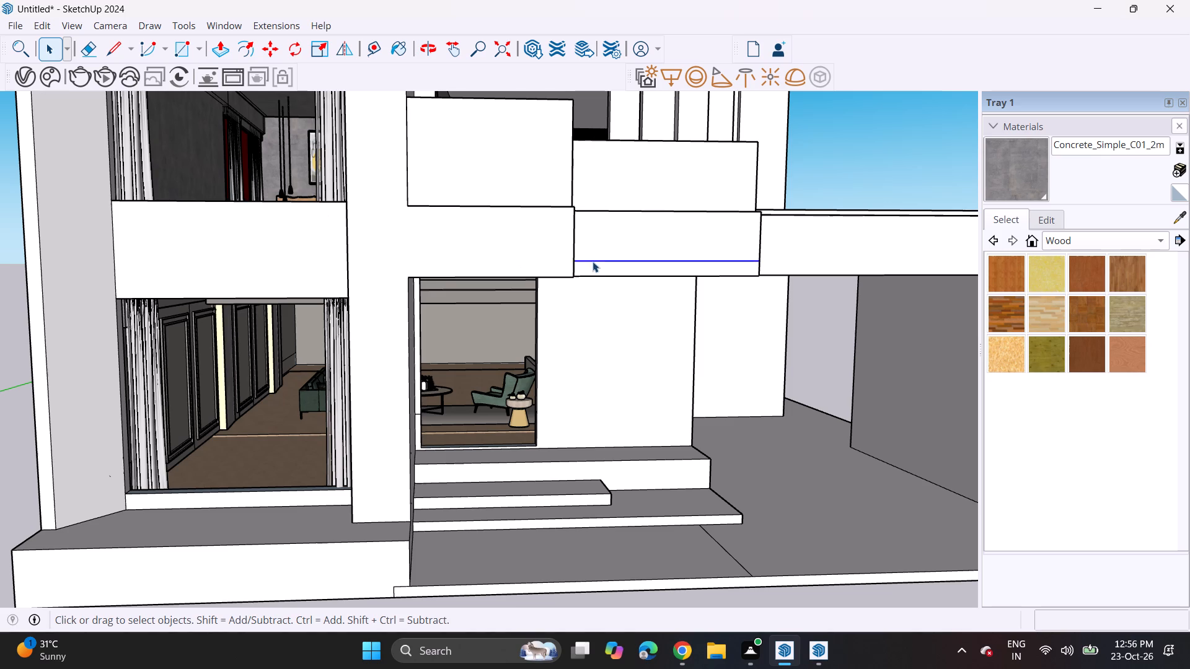
{"action": "key", "text": "Delete"}
{"action": "scroll", "coordinate": [603, 258], "scroll_direction": "down", "scroll_amount": 6}
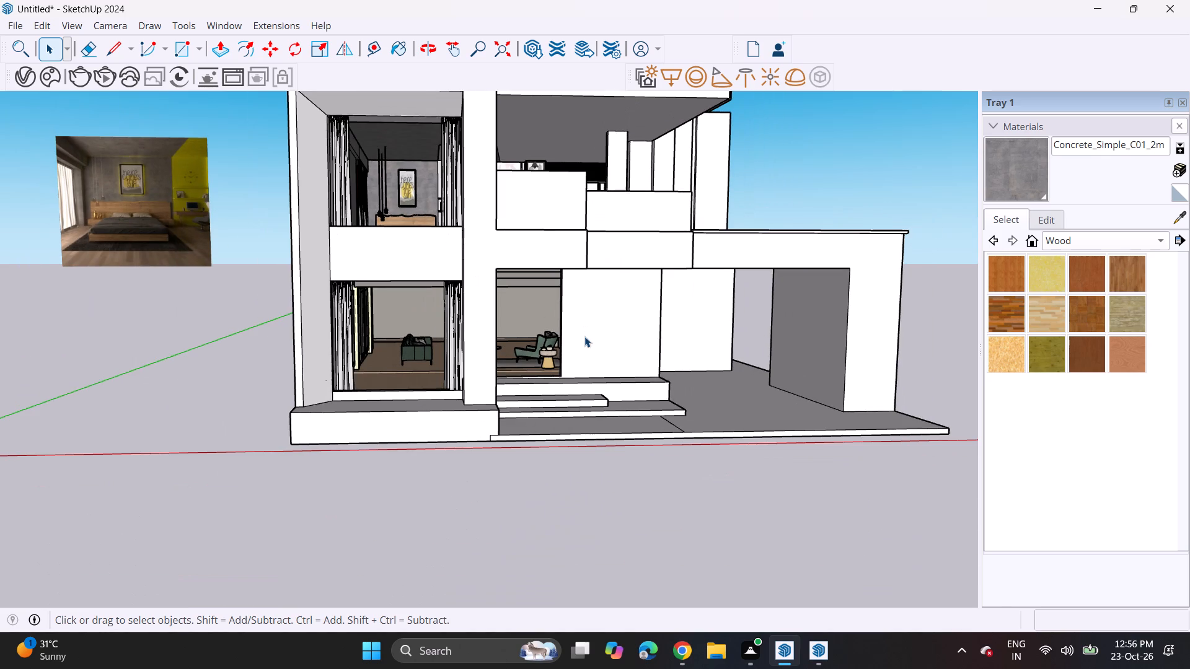
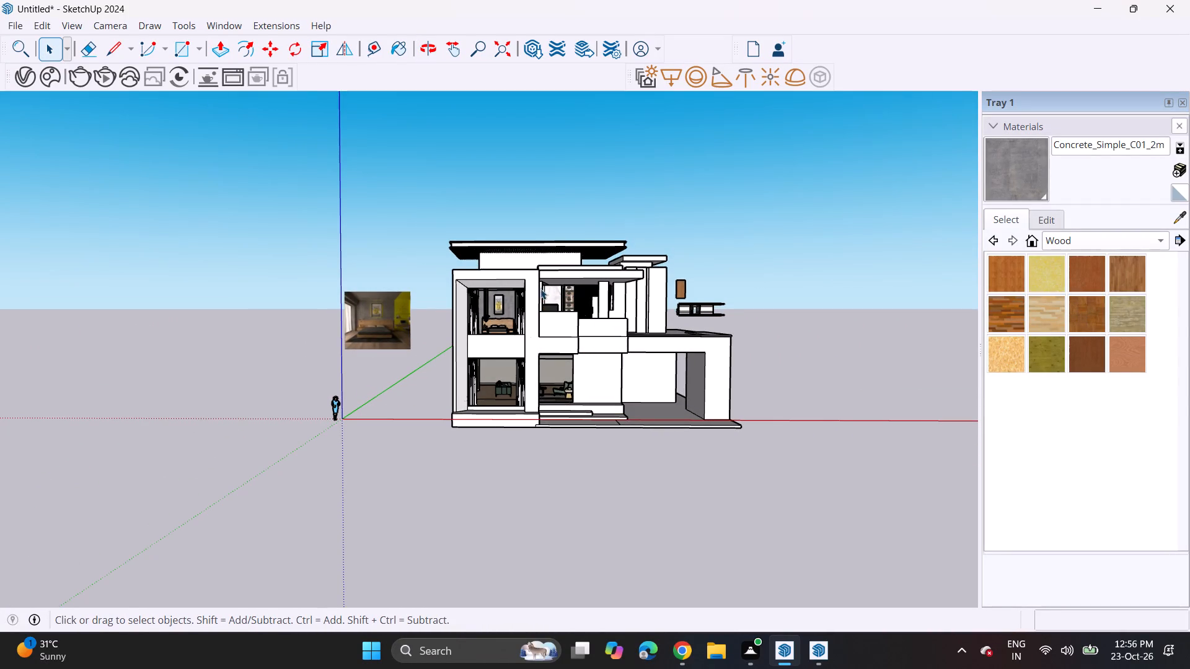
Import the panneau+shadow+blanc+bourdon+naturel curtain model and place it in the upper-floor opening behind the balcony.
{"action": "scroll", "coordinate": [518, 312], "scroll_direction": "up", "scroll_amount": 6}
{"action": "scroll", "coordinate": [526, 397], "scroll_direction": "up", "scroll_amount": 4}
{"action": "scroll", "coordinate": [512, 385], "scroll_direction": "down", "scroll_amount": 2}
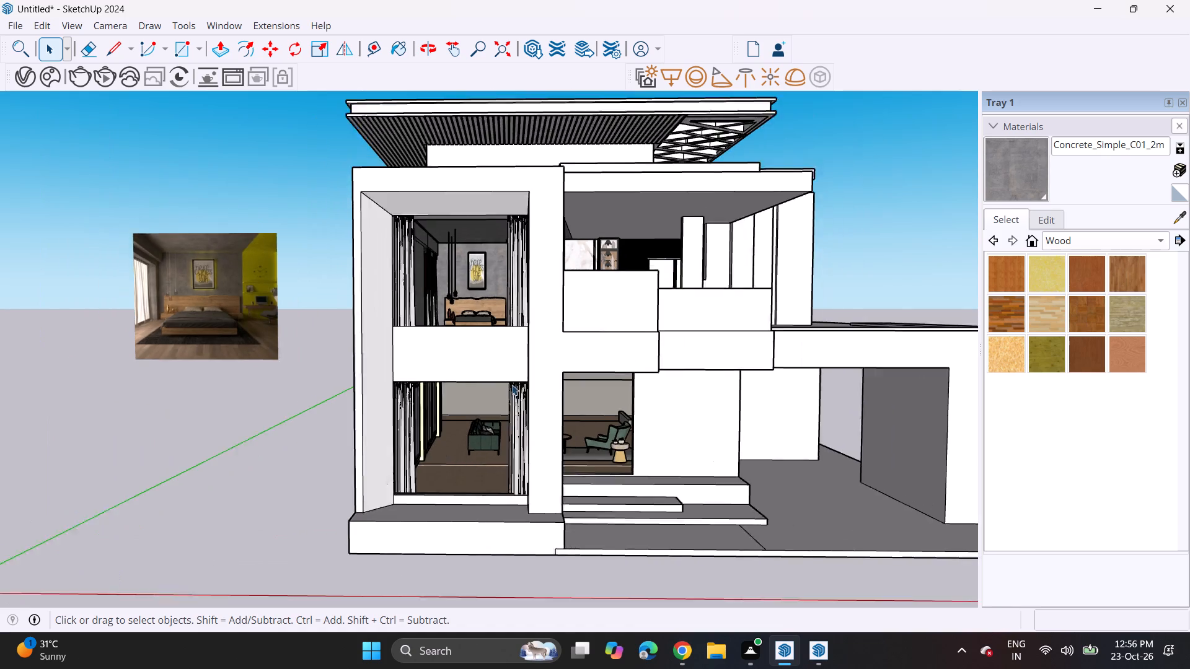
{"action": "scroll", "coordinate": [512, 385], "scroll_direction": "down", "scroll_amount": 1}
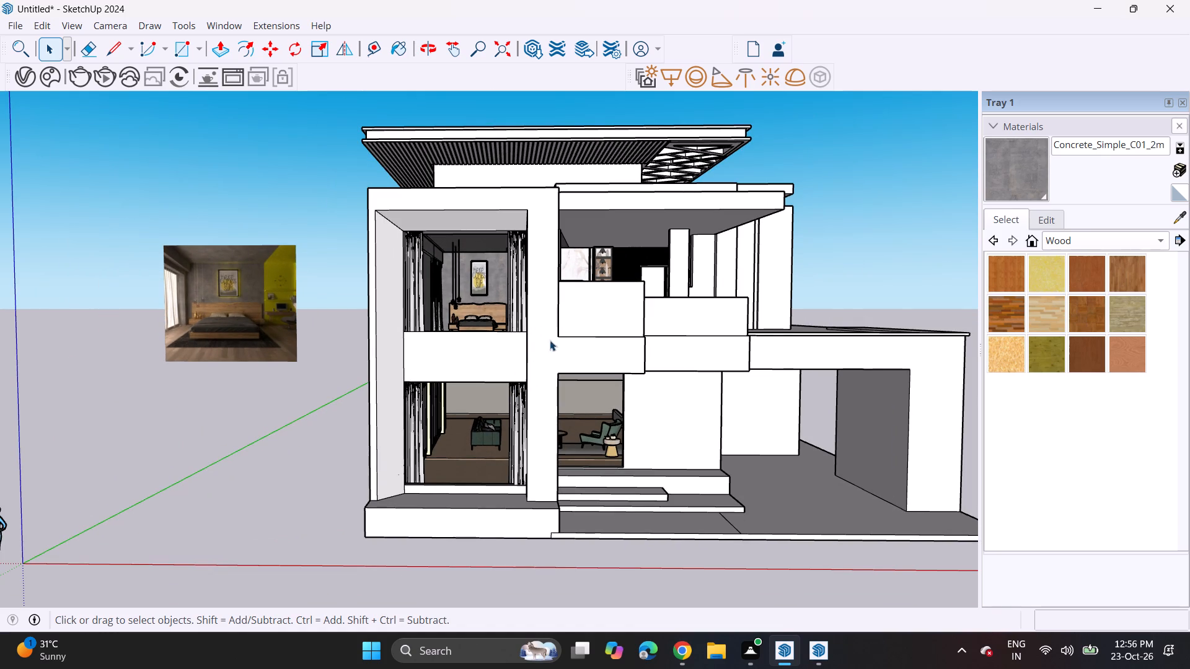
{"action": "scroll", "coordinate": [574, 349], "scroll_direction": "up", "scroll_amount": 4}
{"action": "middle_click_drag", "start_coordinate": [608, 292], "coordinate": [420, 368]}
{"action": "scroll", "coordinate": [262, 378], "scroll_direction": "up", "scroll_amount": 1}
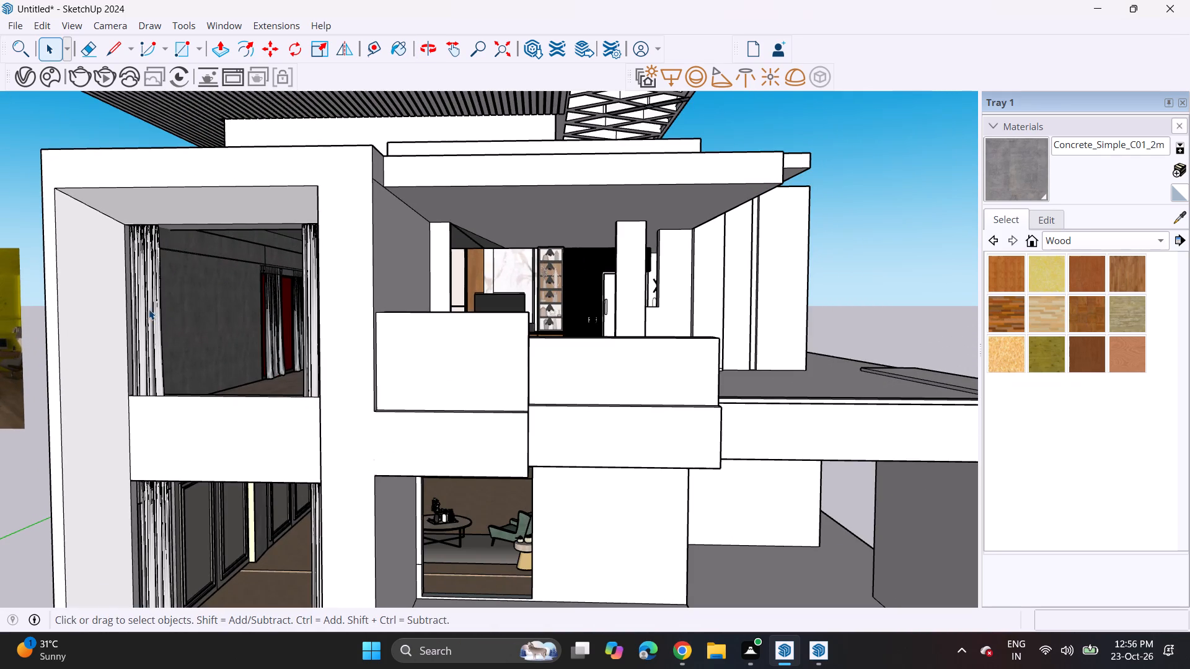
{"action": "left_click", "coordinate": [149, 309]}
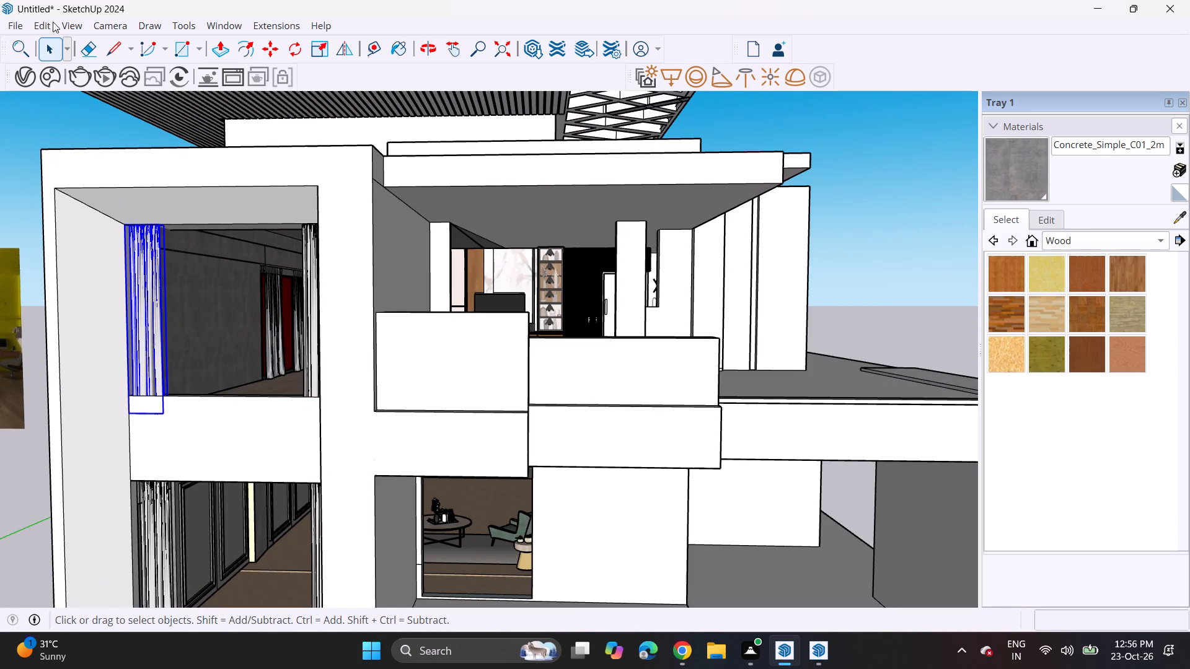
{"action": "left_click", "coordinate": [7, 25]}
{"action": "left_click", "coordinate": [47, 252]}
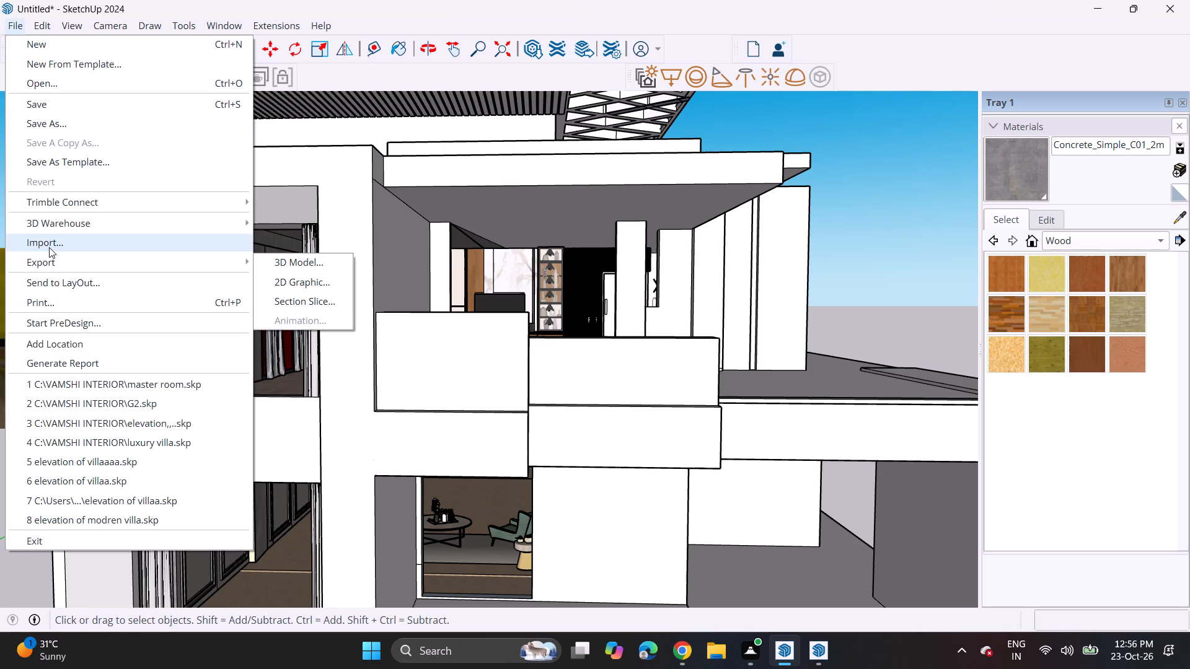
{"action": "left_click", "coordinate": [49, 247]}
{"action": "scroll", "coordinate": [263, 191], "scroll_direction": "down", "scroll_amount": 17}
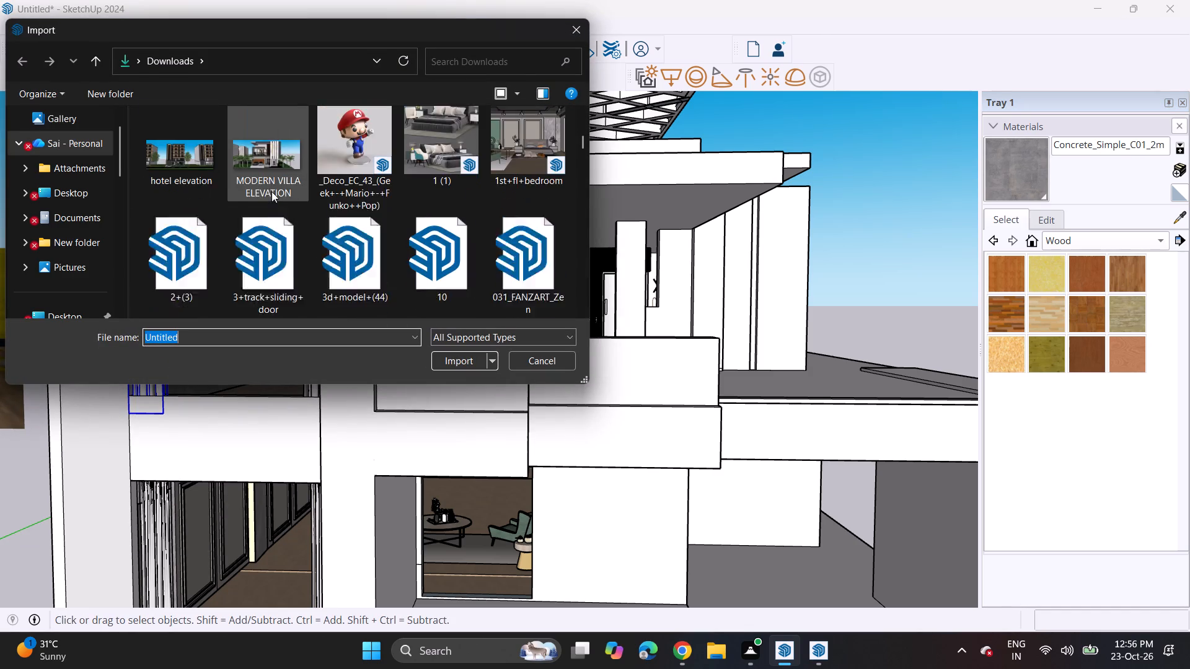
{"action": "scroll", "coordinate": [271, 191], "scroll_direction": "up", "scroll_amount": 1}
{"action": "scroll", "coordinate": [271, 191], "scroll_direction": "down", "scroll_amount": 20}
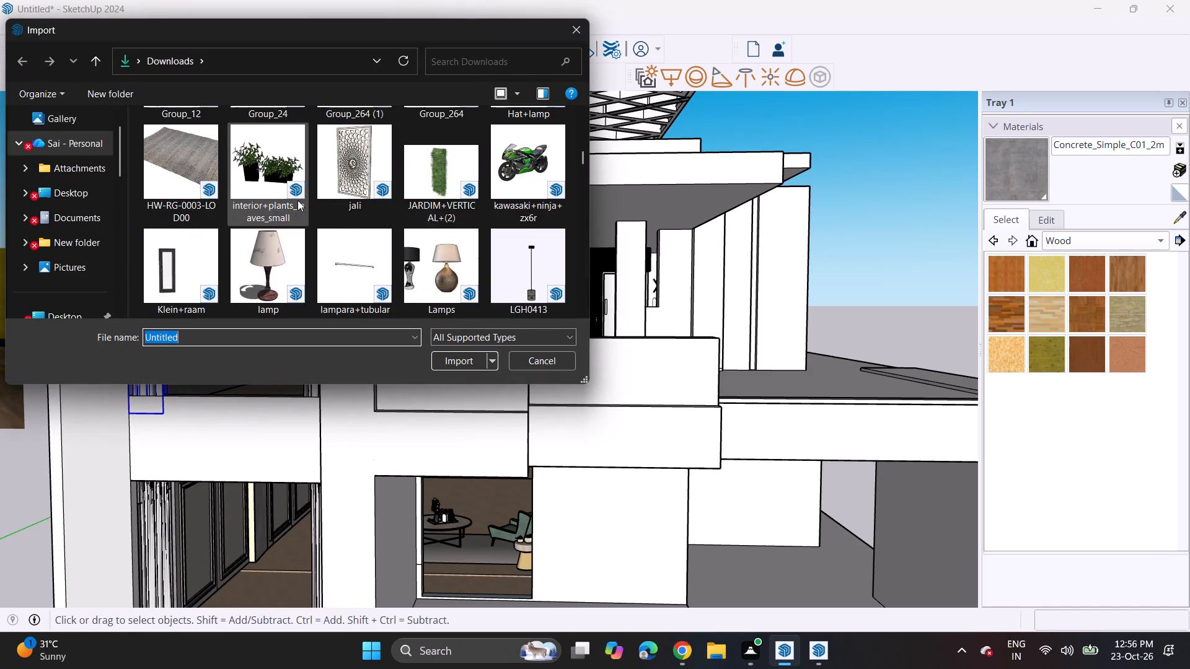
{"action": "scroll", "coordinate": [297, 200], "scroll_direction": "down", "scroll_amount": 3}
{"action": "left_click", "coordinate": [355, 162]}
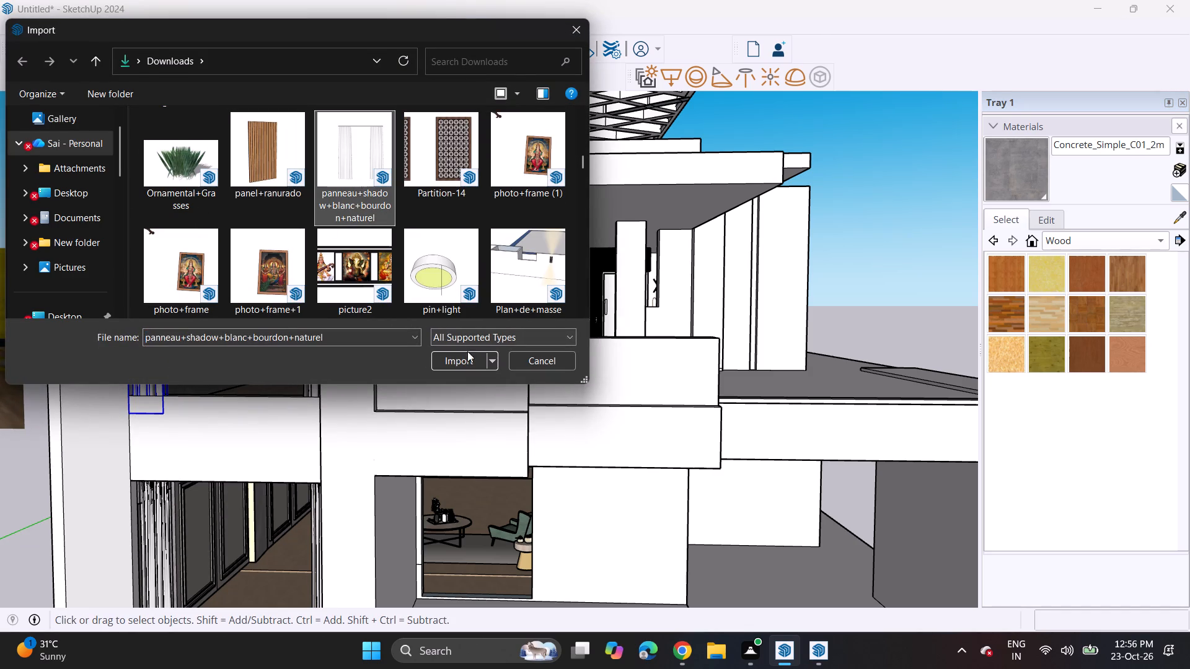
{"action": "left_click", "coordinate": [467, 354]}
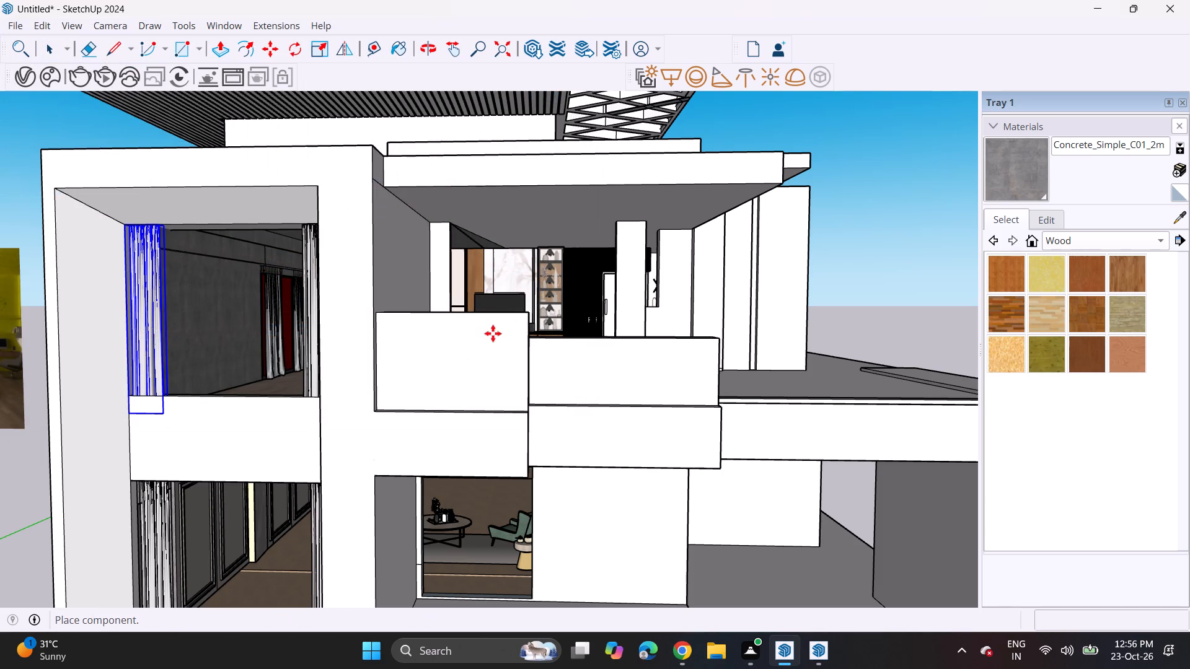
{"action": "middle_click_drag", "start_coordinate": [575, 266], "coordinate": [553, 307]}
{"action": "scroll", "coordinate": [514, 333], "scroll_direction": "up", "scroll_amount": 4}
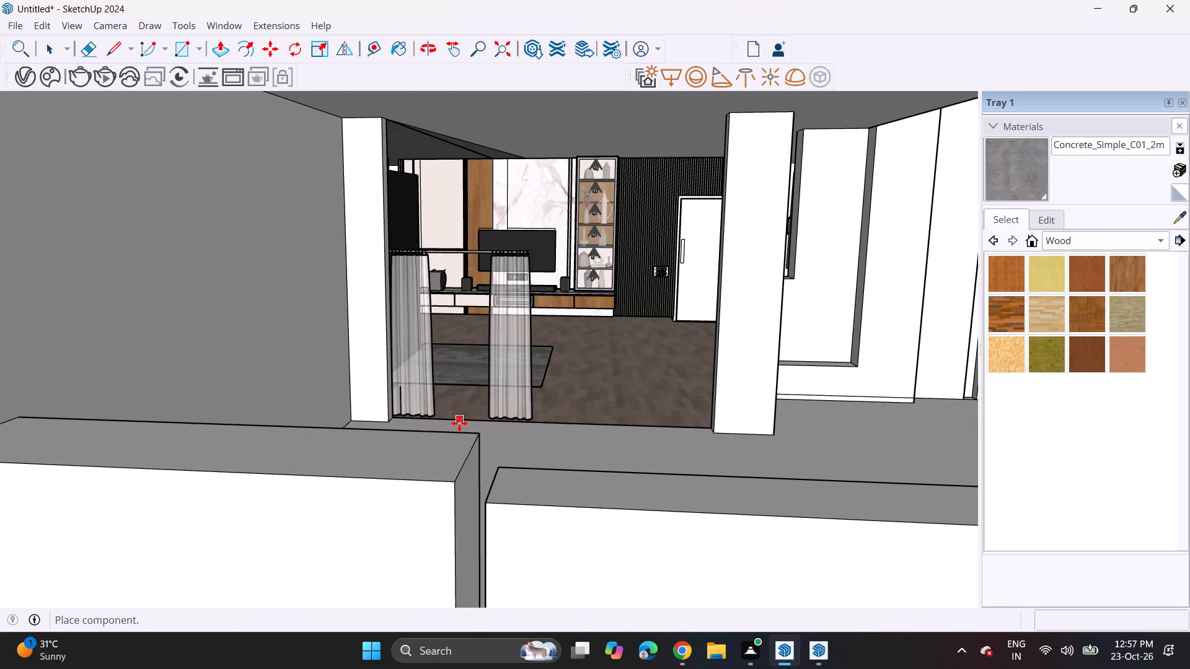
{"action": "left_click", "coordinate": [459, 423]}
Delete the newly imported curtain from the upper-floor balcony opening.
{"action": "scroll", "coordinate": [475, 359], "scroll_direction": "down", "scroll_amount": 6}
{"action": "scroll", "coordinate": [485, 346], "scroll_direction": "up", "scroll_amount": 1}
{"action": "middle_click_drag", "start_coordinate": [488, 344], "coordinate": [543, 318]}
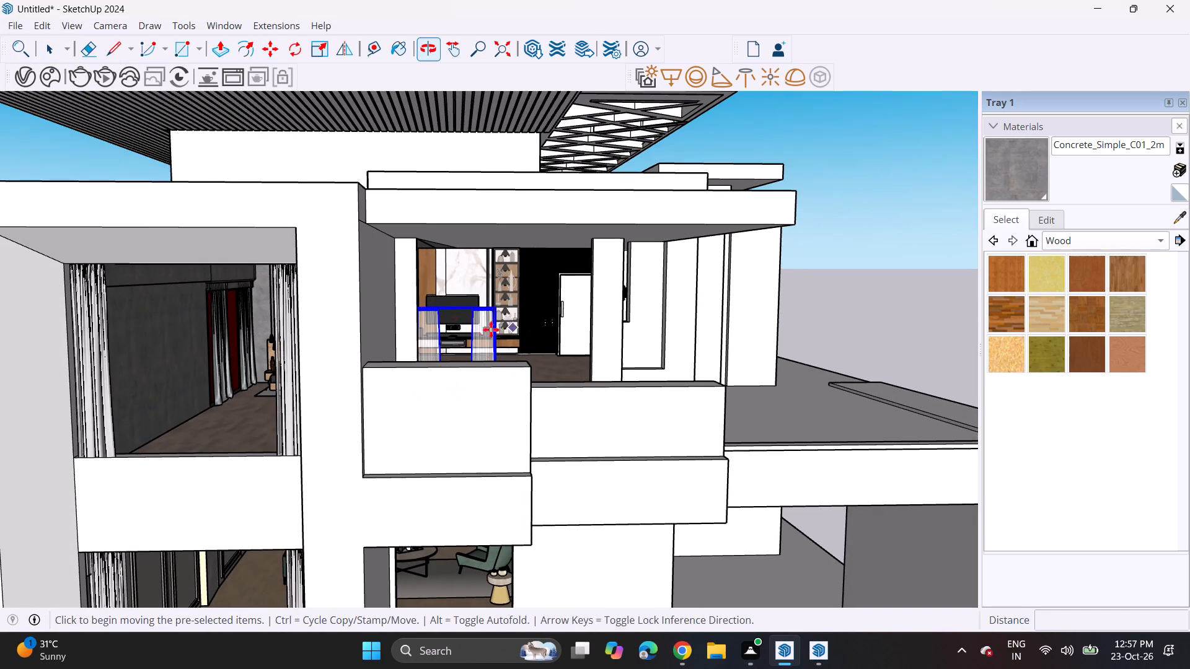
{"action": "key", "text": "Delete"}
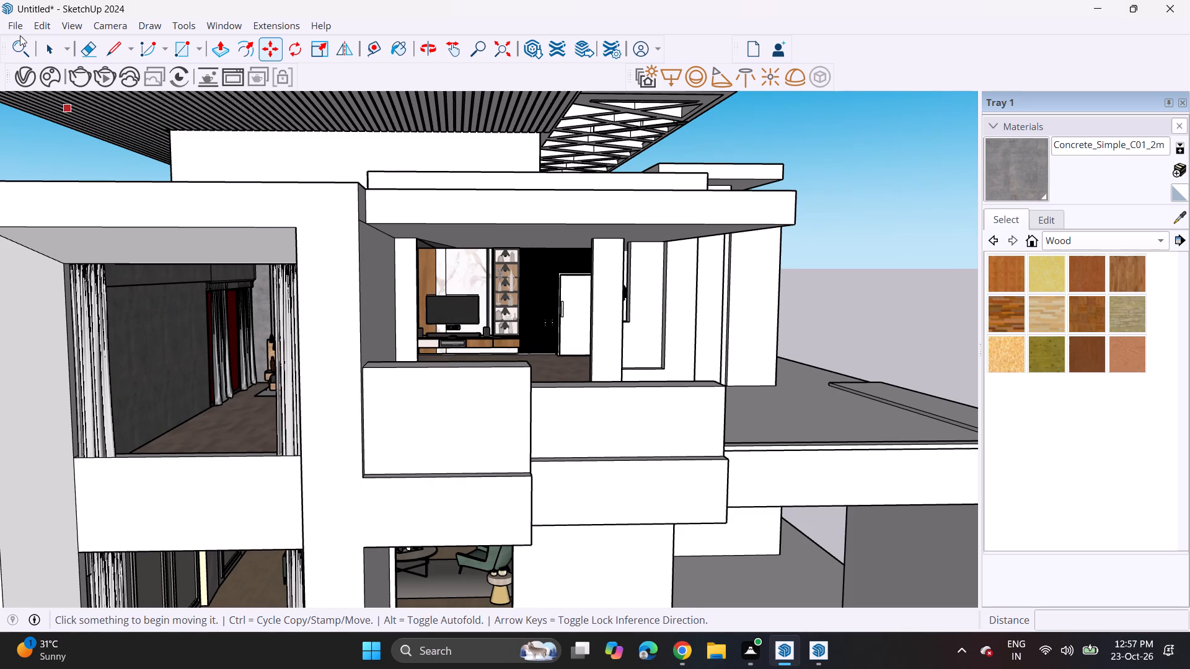
Import the Component (1) sheer curtain model from Downloads and place it in the empty space beside the carport.
{"action": "left_click", "coordinate": [11, 24]}
{"action": "left_click", "coordinate": [35, 240]}
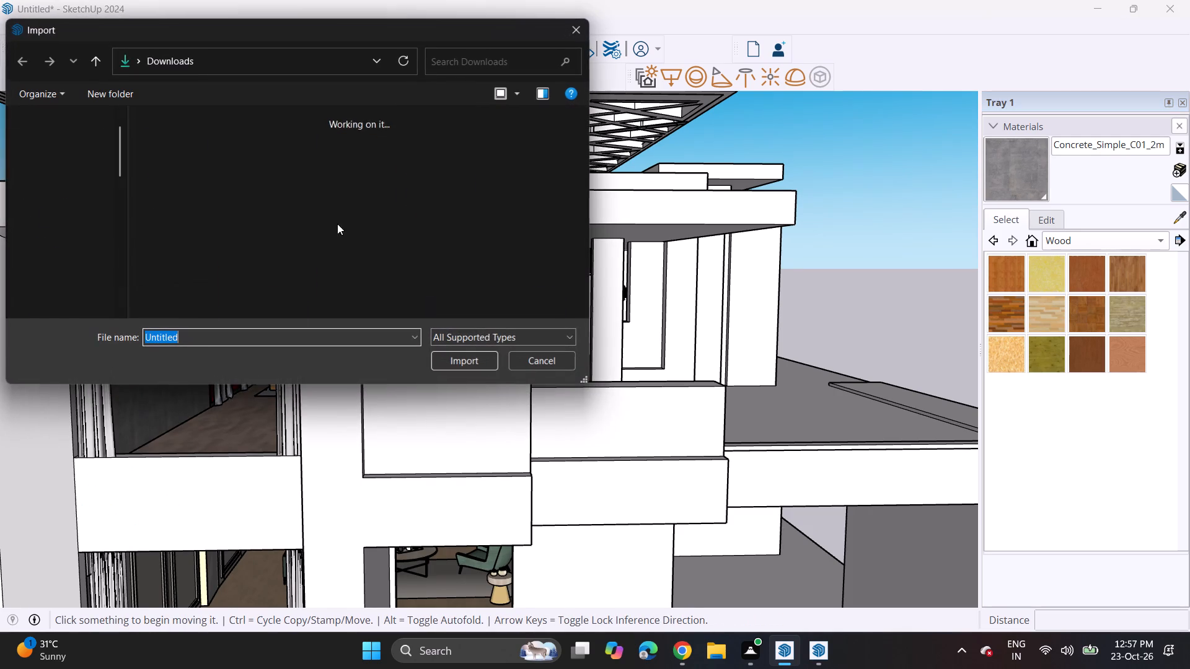
{"action": "scroll", "coordinate": [384, 204], "scroll_direction": "down", "scroll_amount": 19}
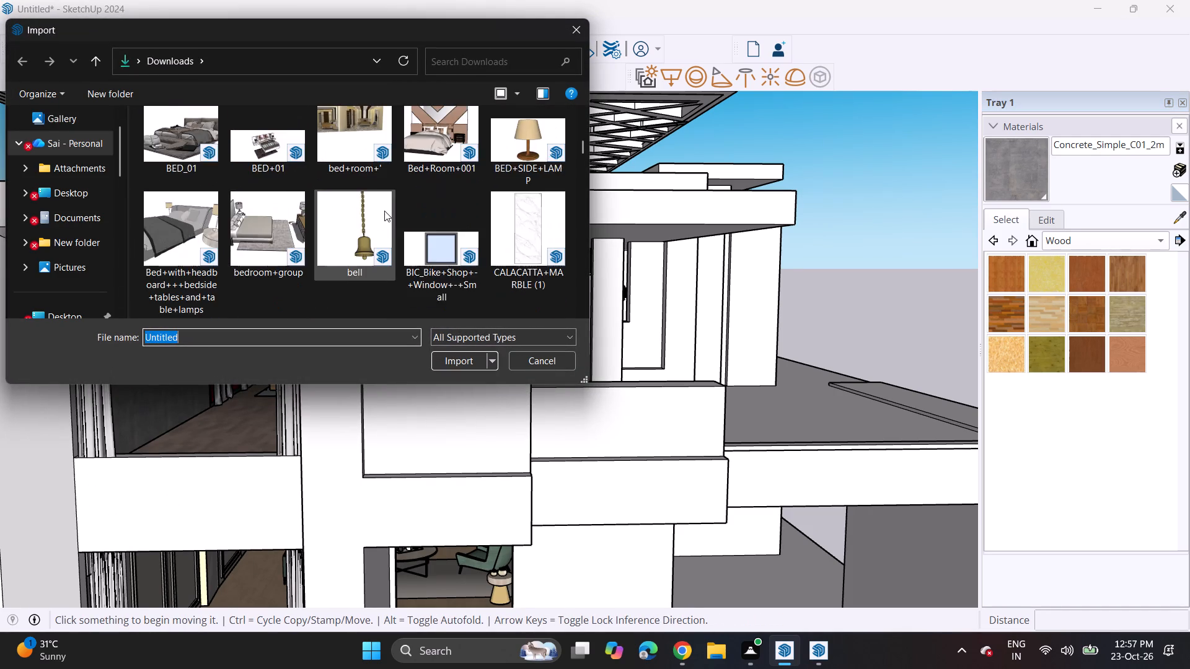
{"action": "scroll", "coordinate": [384, 211], "scroll_direction": "down", "scroll_amount": 12}
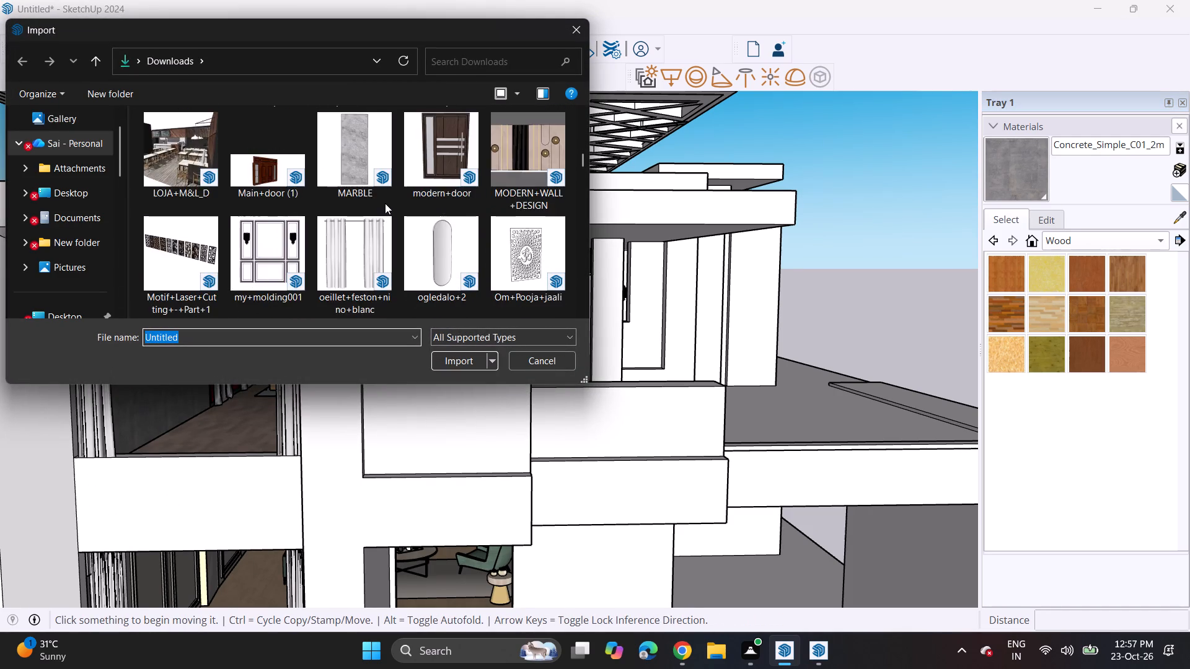
{"action": "scroll", "coordinate": [385, 204], "scroll_direction": "down", "scroll_amount": 3}
{"action": "scroll", "coordinate": [385, 205], "scroll_direction": "up", "scroll_amount": 1}
{"action": "scroll", "coordinate": [385, 205], "scroll_direction": "down", "scroll_amount": 10}
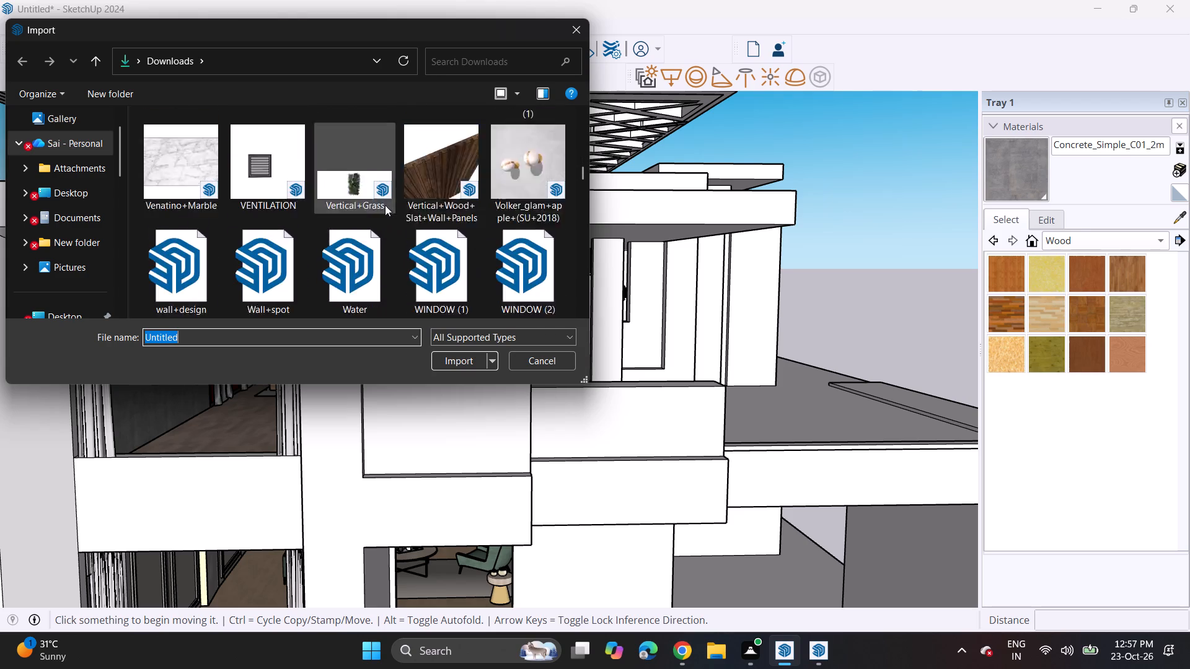
{"action": "scroll", "coordinate": [385, 205], "scroll_direction": "down", "scroll_amount": 11}
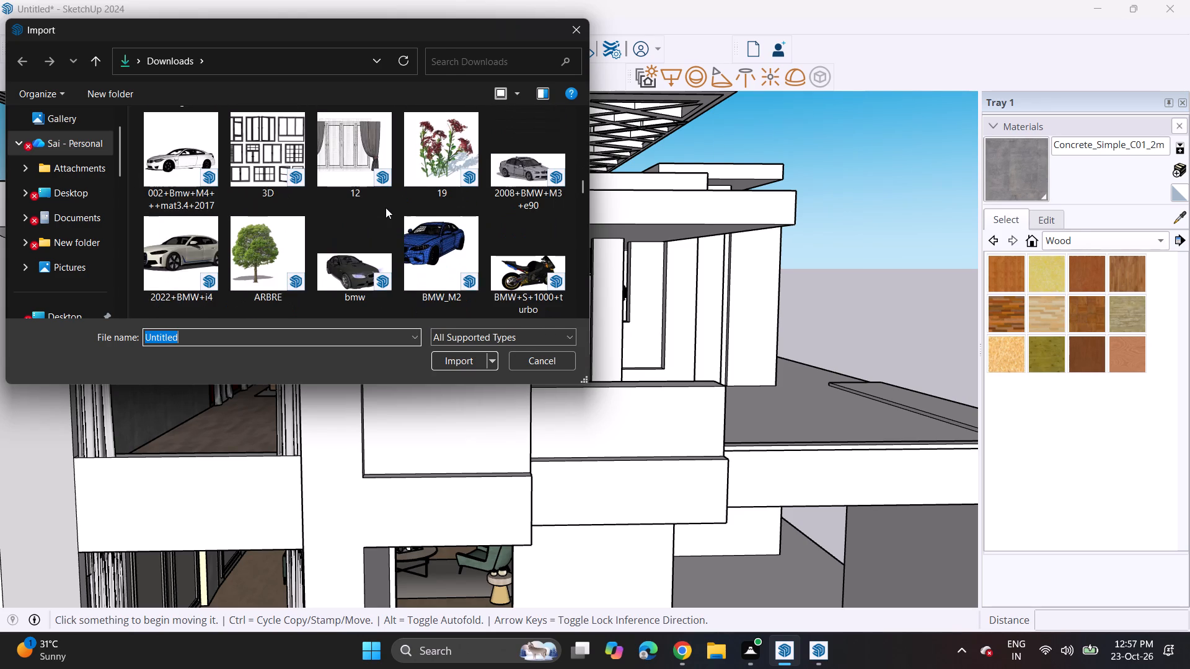
{"action": "scroll", "coordinate": [386, 208], "scroll_direction": "down", "scroll_amount": 2}
{"action": "left_click", "coordinate": [382, 248]}
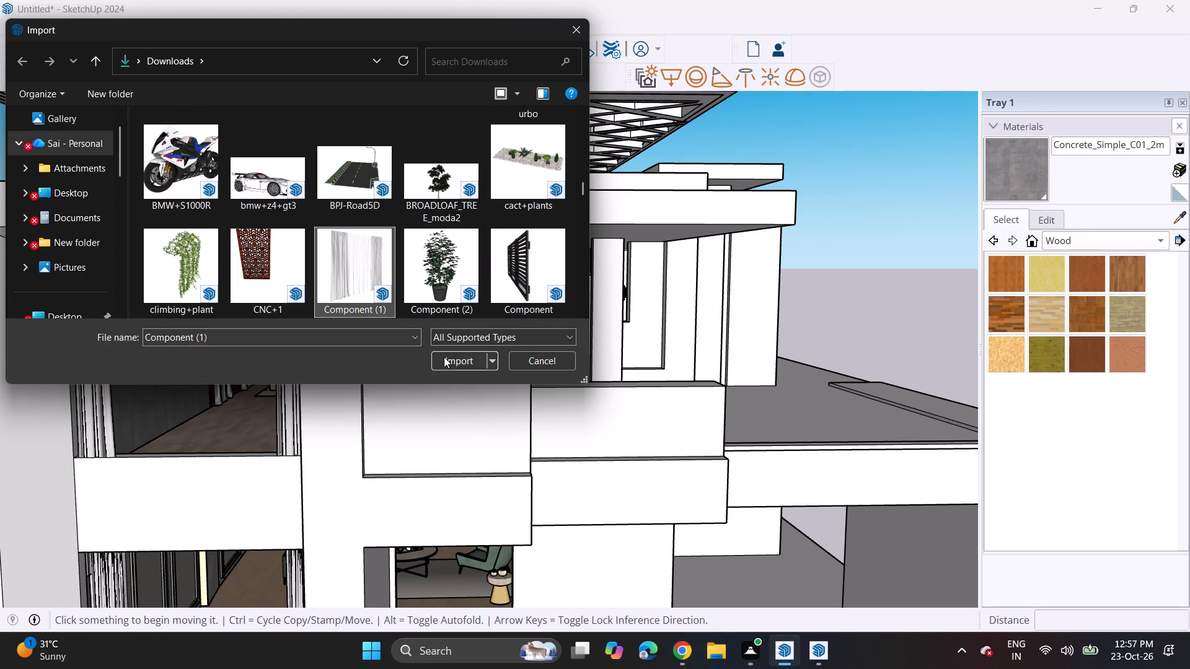
{"action": "left_click", "coordinate": [451, 359]}
{"action": "scroll", "coordinate": [555, 346], "scroll_direction": "down", "scroll_amount": 3}
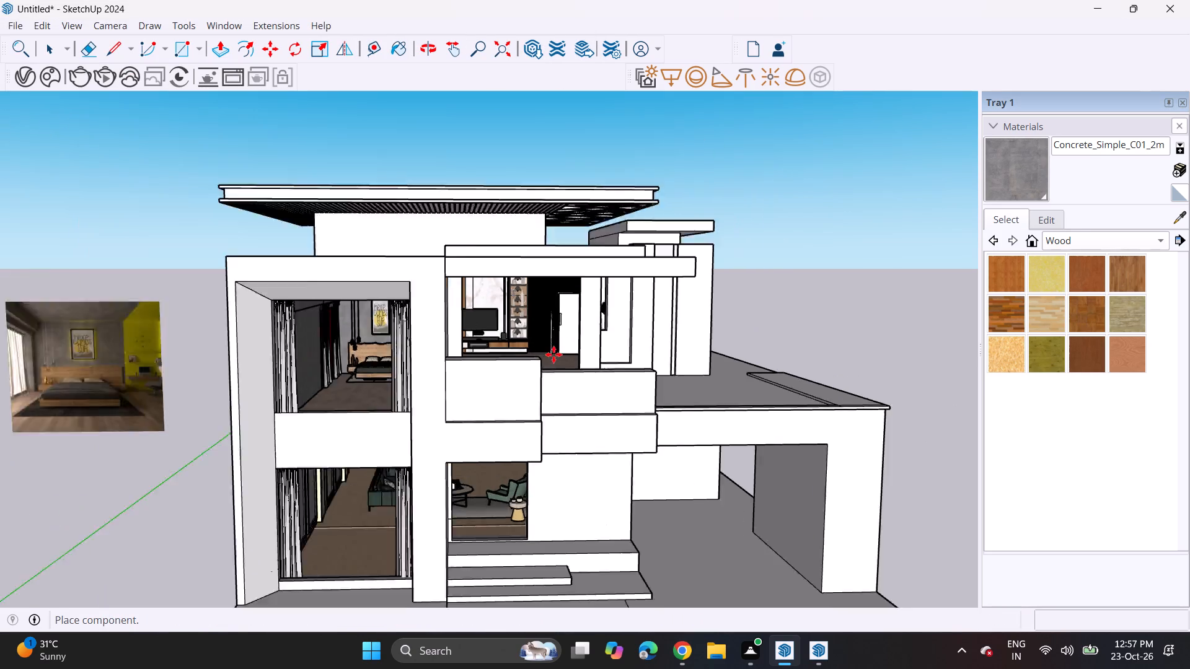
{"action": "scroll", "coordinate": [553, 354], "scroll_direction": "down", "scroll_amount": 2}
{"action": "left_click", "coordinate": [857, 383]}
Rotate the imported sheer curtain 90 degrees on the horizontal plane so it runs parallel to the house front.
{"action": "scroll", "coordinate": [881, 323], "scroll_direction": "up", "scroll_amount": 1}
{"action": "middle_click_drag", "start_coordinate": [881, 323], "coordinate": [877, 334]}
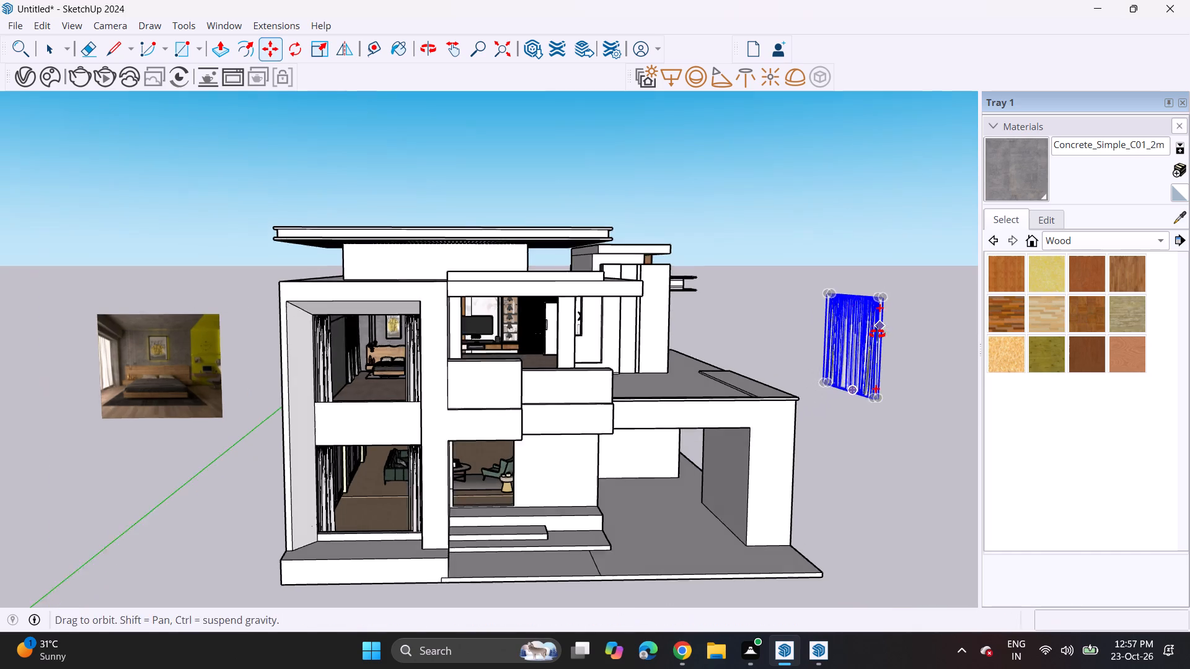
{"action": "middle_click_drag", "start_coordinate": [877, 334], "coordinate": [835, 405]}
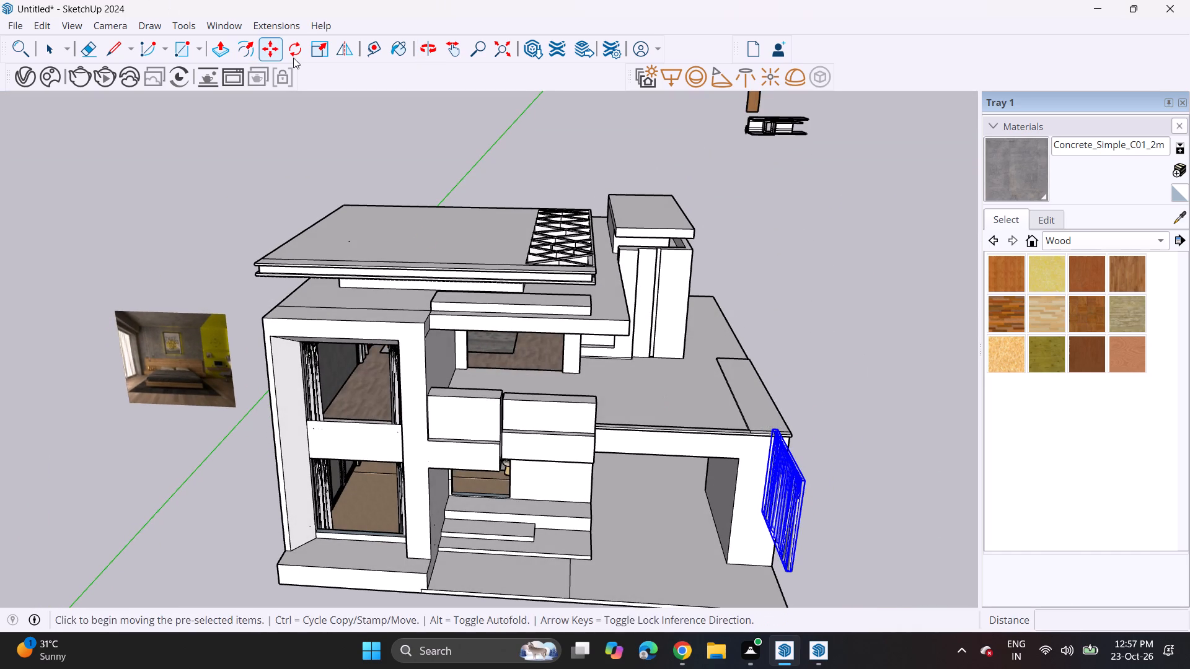
{"action": "left_click", "coordinate": [295, 55]}
{"action": "left_click", "coordinate": [835, 471]}
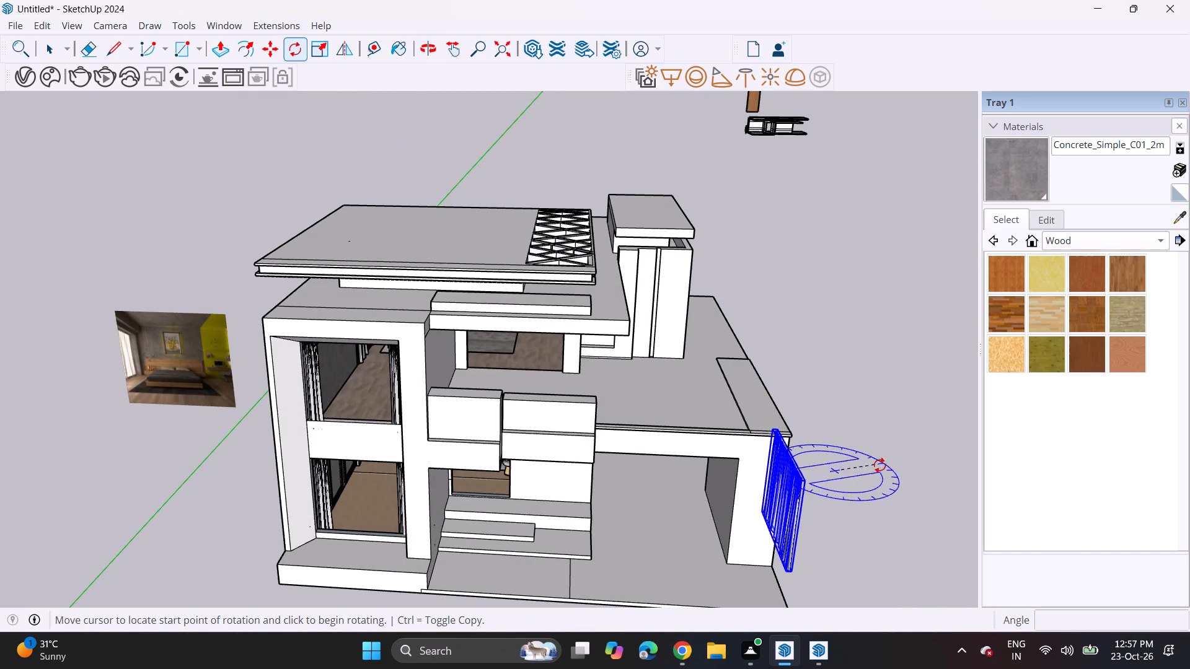
{"action": "left_click", "coordinate": [894, 470]}
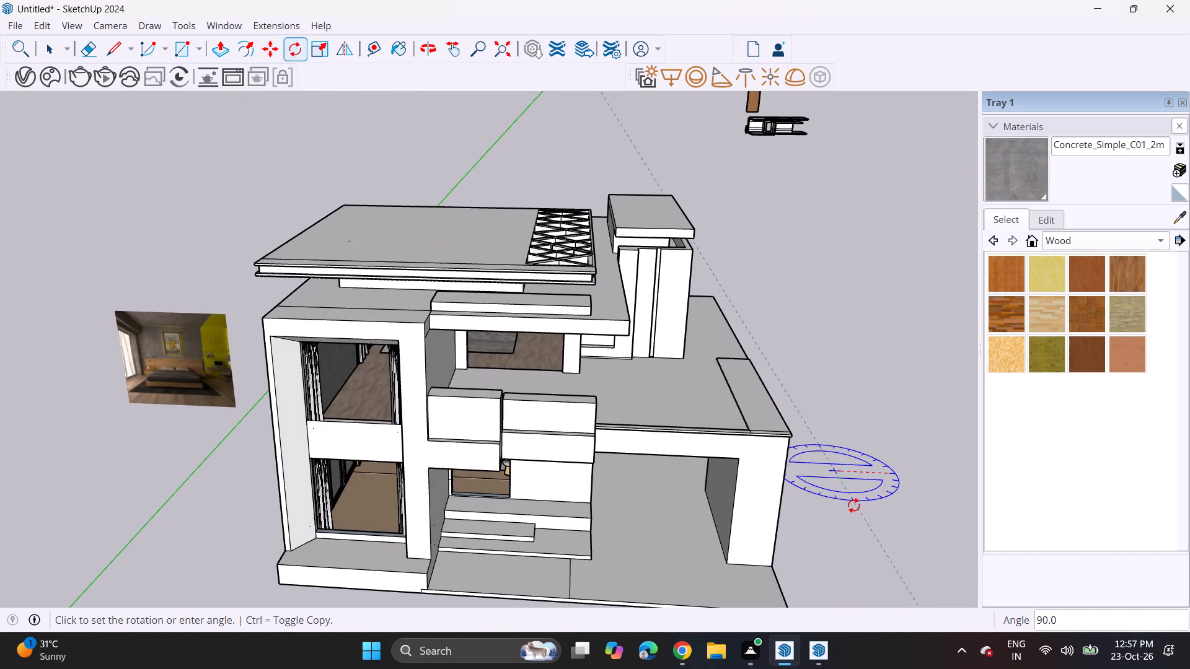
{"action": "left_click", "coordinate": [853, 505]}
Move the sheer curtain by its top corner about 31' 10" to the top of the carport-side column in the upper-floor balcony opening.
{"action": "scroll", "coordinate": [610, 442], "scroll_direction": "up", "scroll_amount": 1}
{"action": "middle_click_drag", "start_coordinate": [606, 416], "coordinate": [624, 305]}
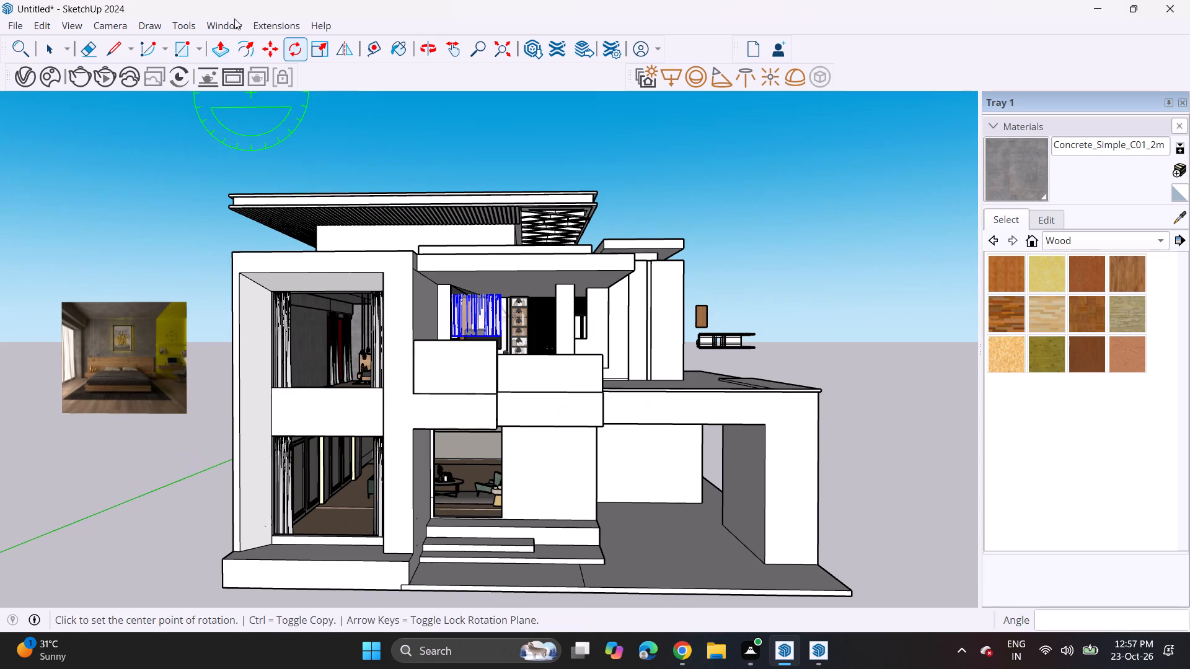
{"action": "left_click", "coordinate": [271, 39]}
{"action": "left_click", "coordinate": [502, 292]}
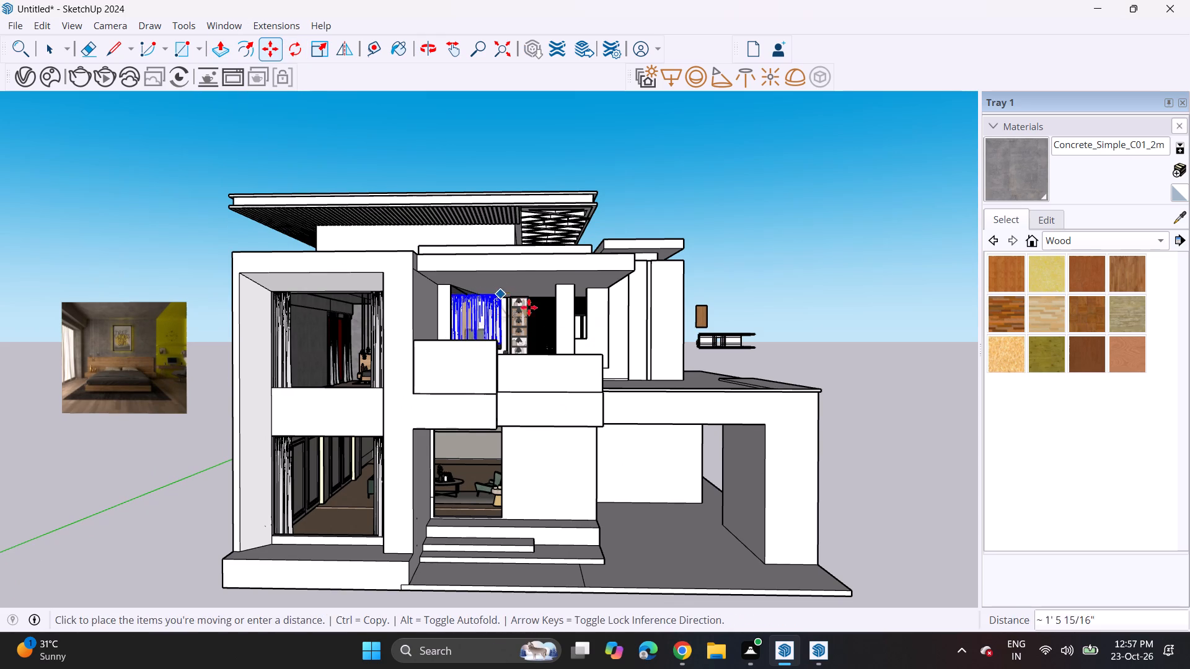
{"action": "scroll", "coordinate": [560, 324], "scroll_direction": "up", "scroll_amount": 1}
{"action": "middle_click_drag", "start_coordinate": [560, 324], "coordinate": [608, 394]}
{"action": "scroll", "coordinate": [558, 297], "scroll_direction": "up", "scroll_amount": 11}
{"action": "middle_click_drag", "start_coordinate": [547, 319], "coordinate": [566, 249]}
{"action": "scroll", "coordinate": [547, 295], "scroll_direction": "up", "scroll_amount": 1}
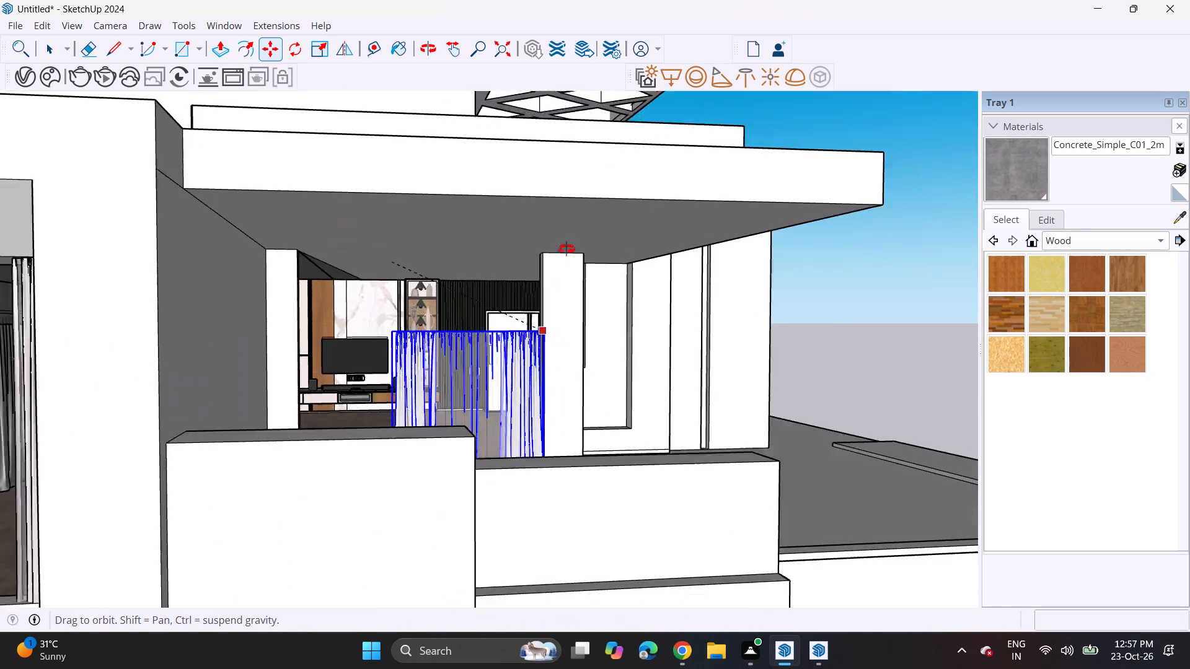
{"action": "middle_click_drag", "start_coordinate": [566, 249], "coordinate": [567, 249]}
{"action": "scroll", "coordinate": [560, 286], "scroll_direction": "up", "scroll_amount": 13}
{"action": "left_click", "coordinate": [532, 222]}
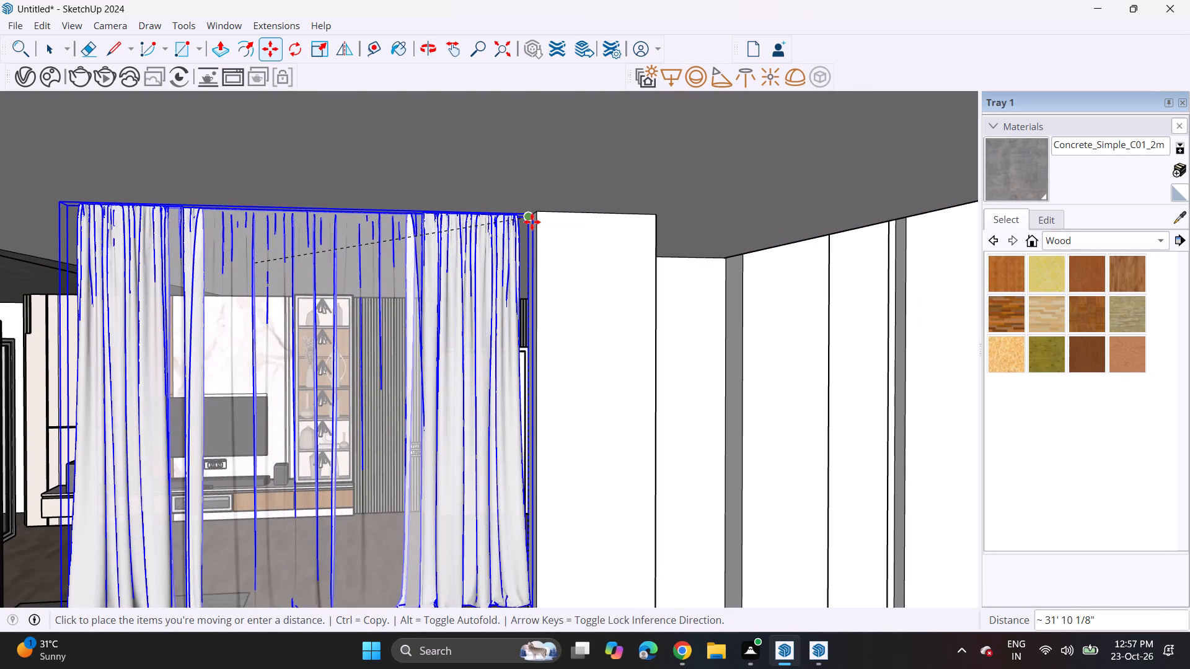
Scale the sheer curtain's width by about 1.60 to reach the other column, and stretch its height down to the floor.
{"action": "scroll", "coordinate": [516, 268], "scroll_direction": "down", "scroll_amount": 7}
{"action": "middle_click_drag", "start_coordinate": [510, 312], "coordinate": [469, 310]}
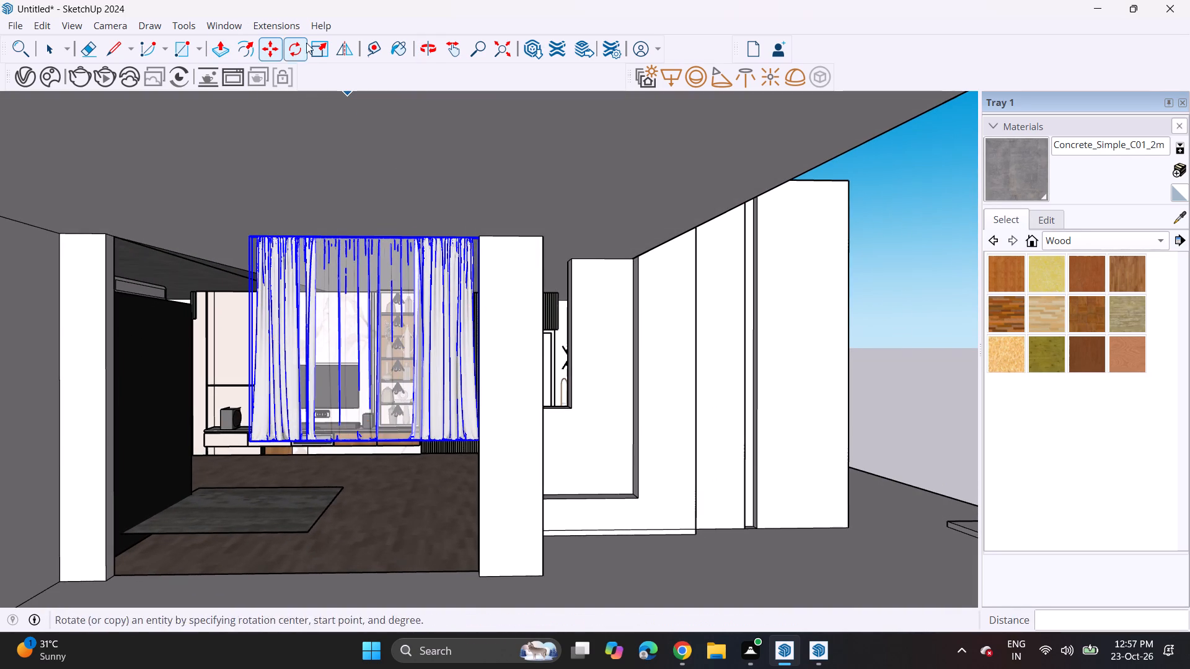
{"action": "left_click", "coordinate": [323, 46]}
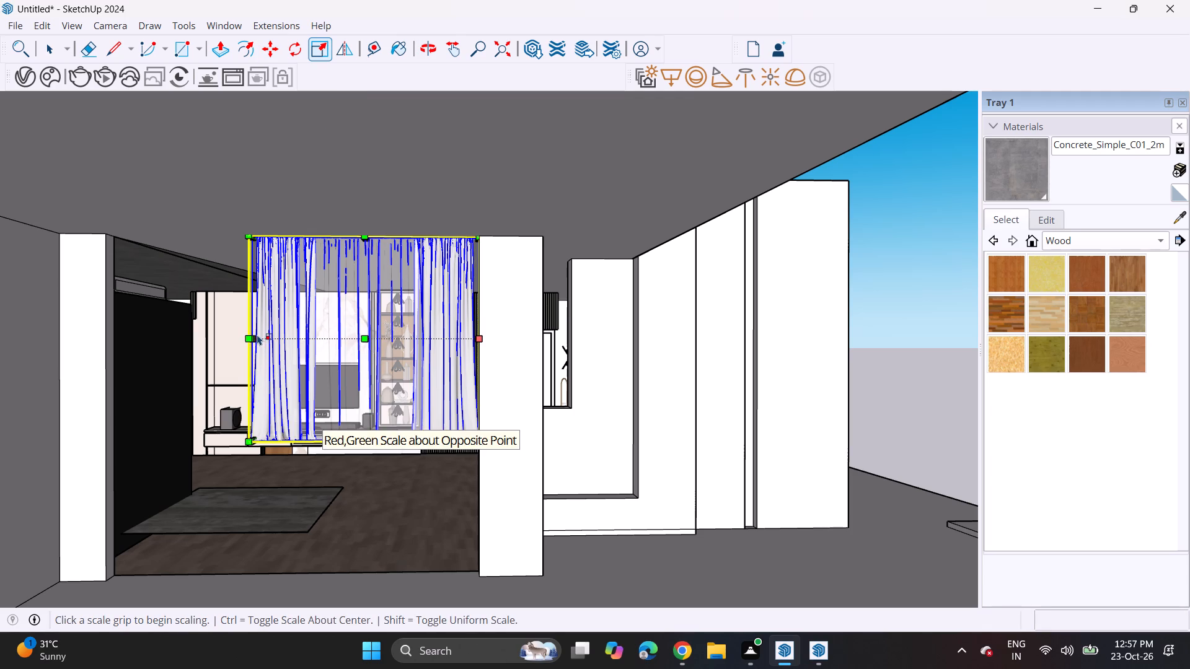
{"action": "left_click", "coordinate": [257, 334]}
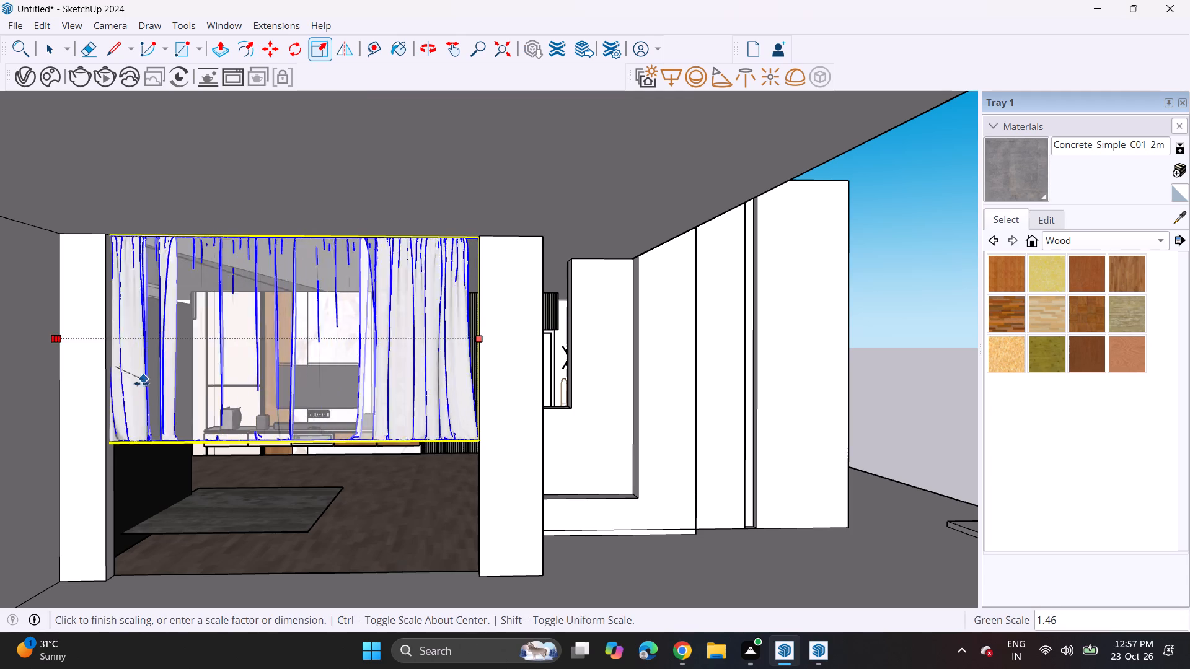
{"action": "left_click", "coordinate": [110, 419]}
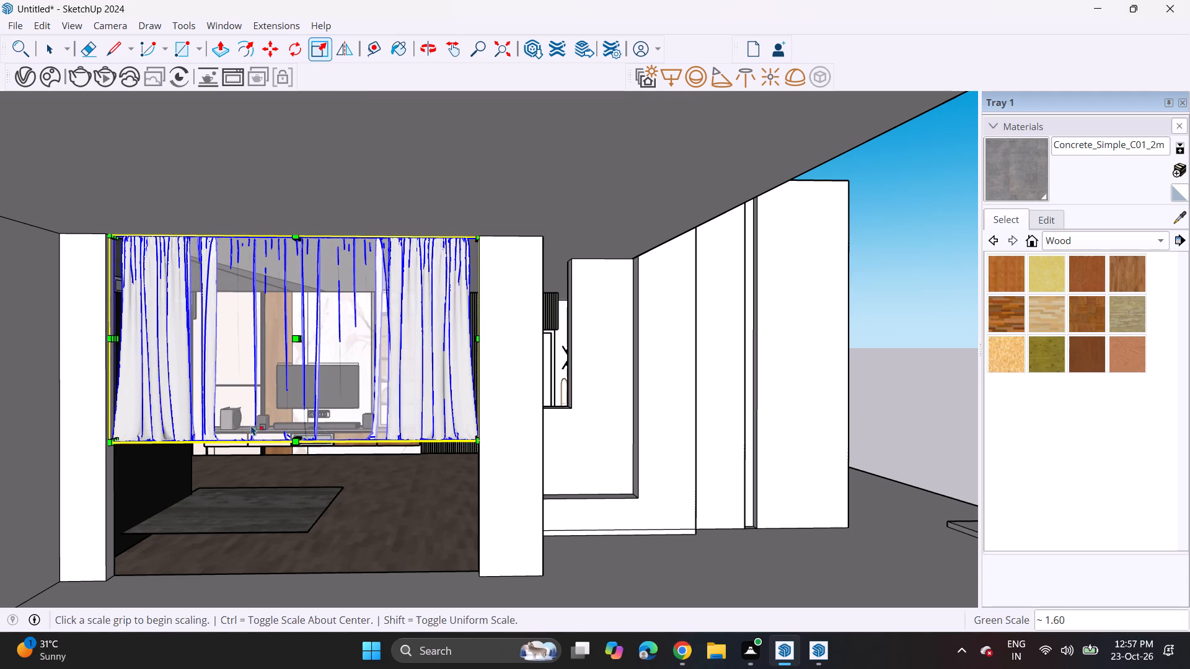
{"action": "left_click", "coordinate": [303, 437]}
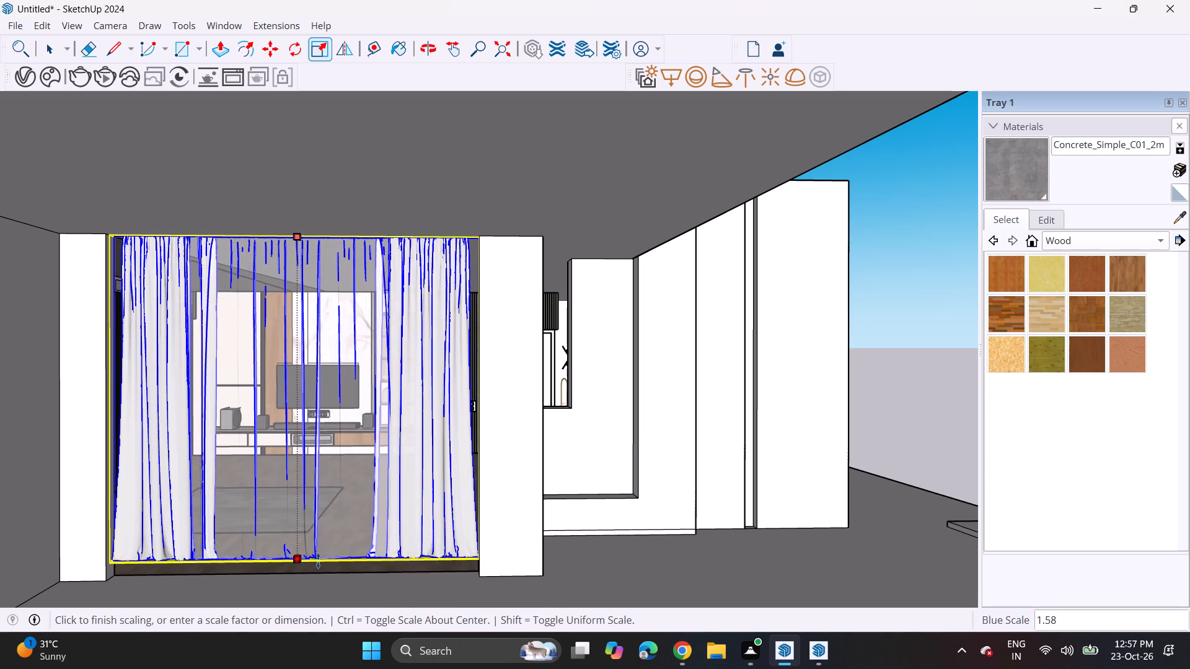
{"action": "left_click", "coordinate": [317, 575]}
Explode the sheer curtain's nested groups in the upper-floor balcony opening until its panels are separate objects.
{"action": "middle_click_drag", "start_coordinate": [270, 394], "coordinate": [312, 425]}
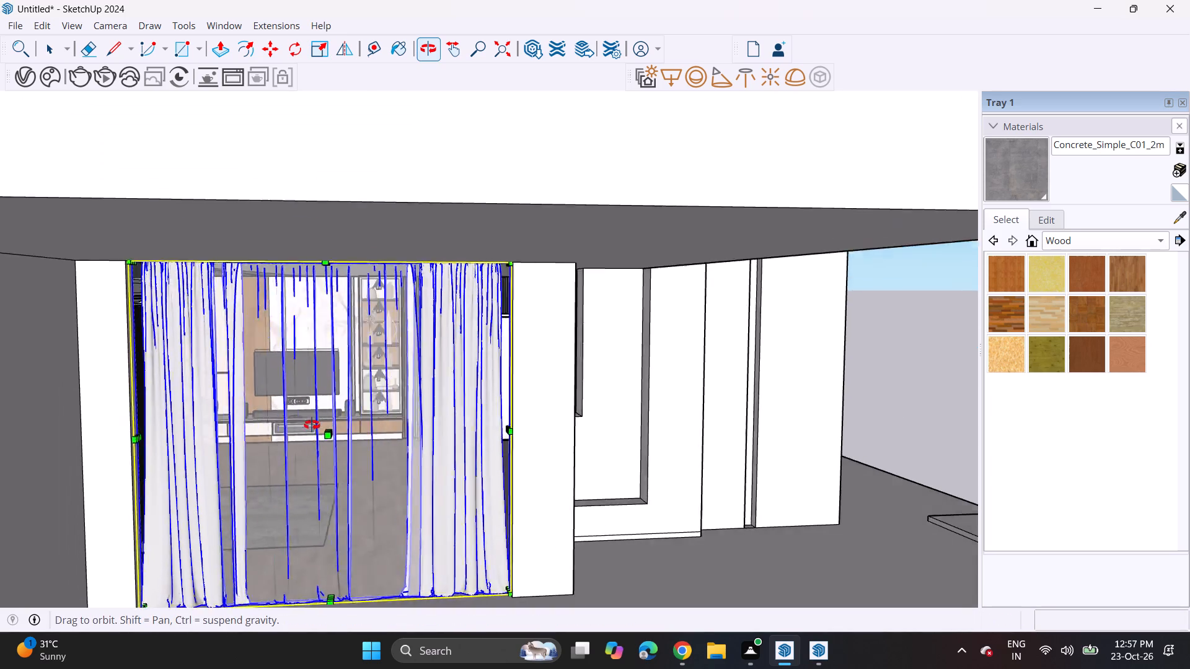
{"action": "middle_click_drag", "start_coordinate": [312, 425], "coordinate": [320, 409]}
{"action": "scroll", "coordinate": [331, 408], "scroll_direction": "up", "scroll_amount": 1}
{"action": "middle_click_drag", "start_coordinate": [327, 406], "coordinate": [322, 324], "text": "shift"}
{"action": "middle_click_drag", "start_coordinate": [331, 325], "coordinate": [335, 345]}
{"action": "scroll", "coordinate": [335, 345], "scroll_direction": "up", "scroll_amount": 1}
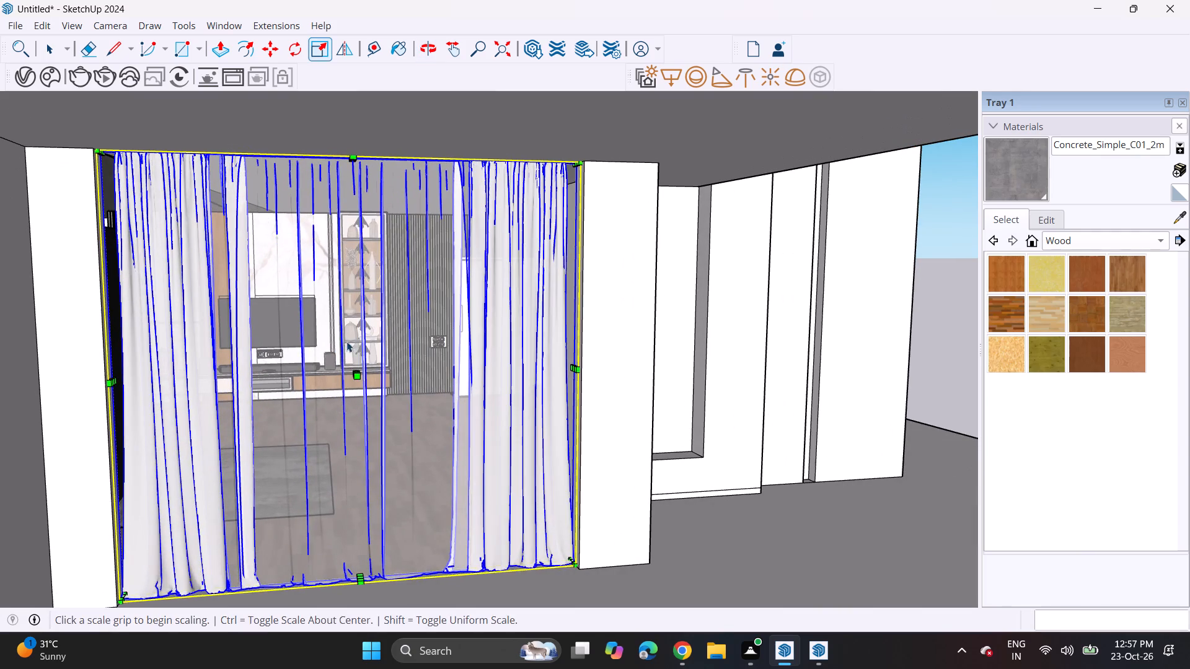
{"action": "key", "text": "space"}
{"action": "right_click", "coordinate": [348, 339]}
{"action": "left_click", "coordinate": [399, 131]}
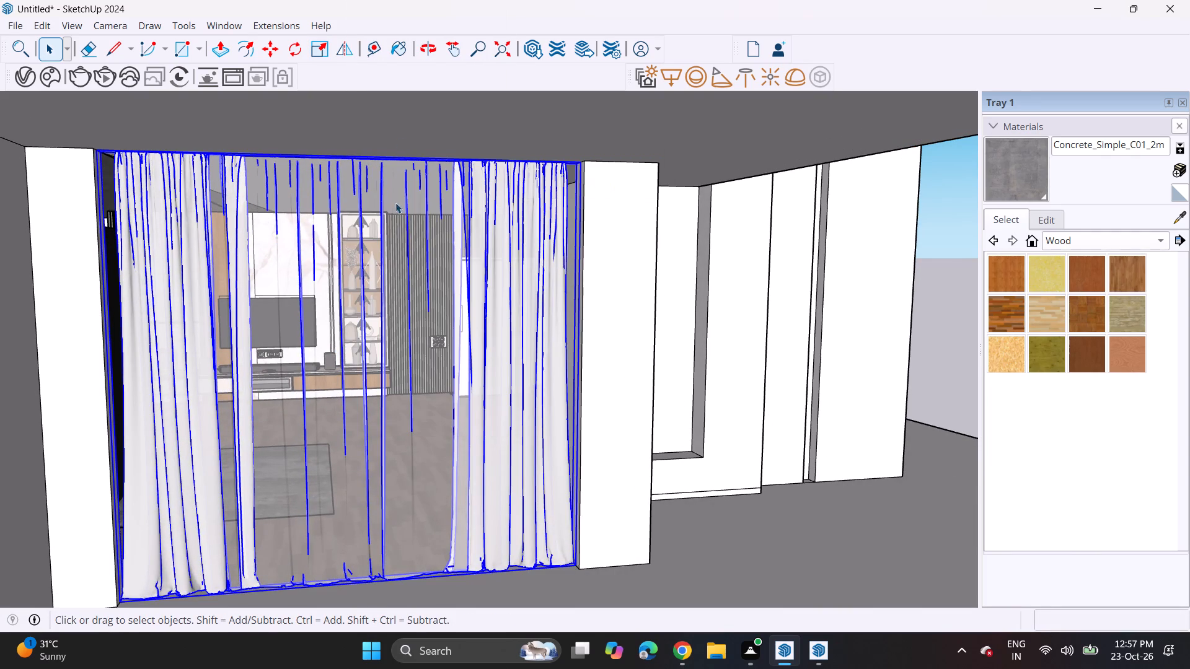
{"action": "left_click", "coordinate": [381, 361]}
{"action": "right_click", "coordinate": [390, 350]}
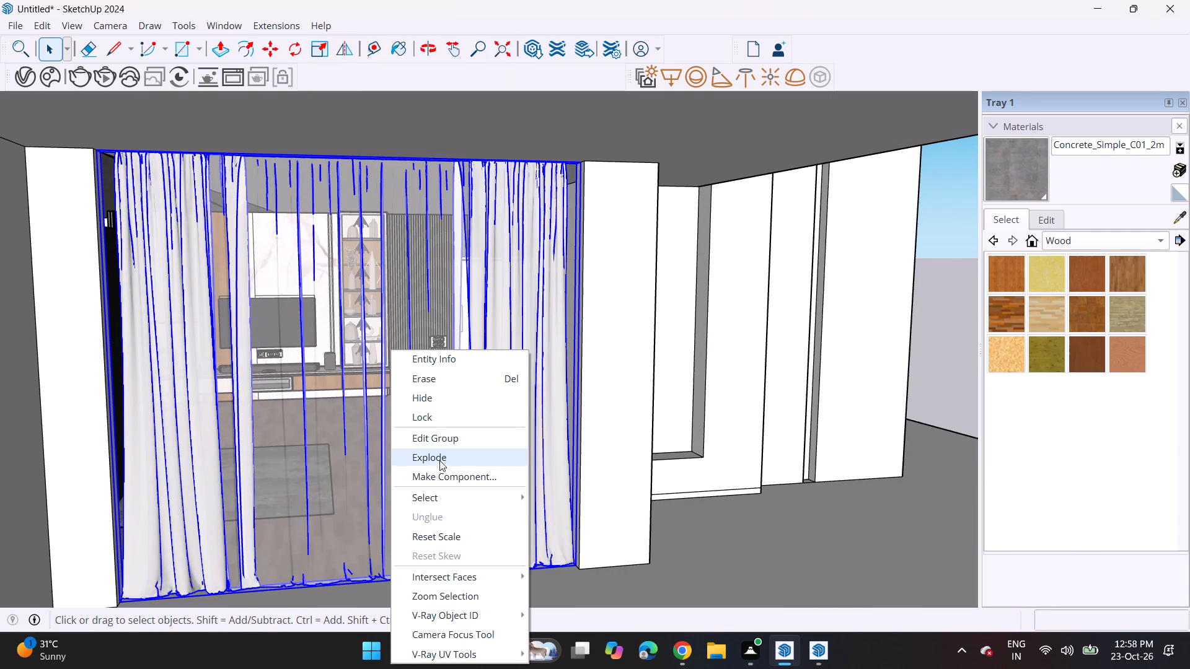
{"action": "left_click", "coordinate": [439, 462]}
{"action": "left_click", "coordinate": [393, 398]}
{"action": "right_click", "coordinate": [393, 398]}
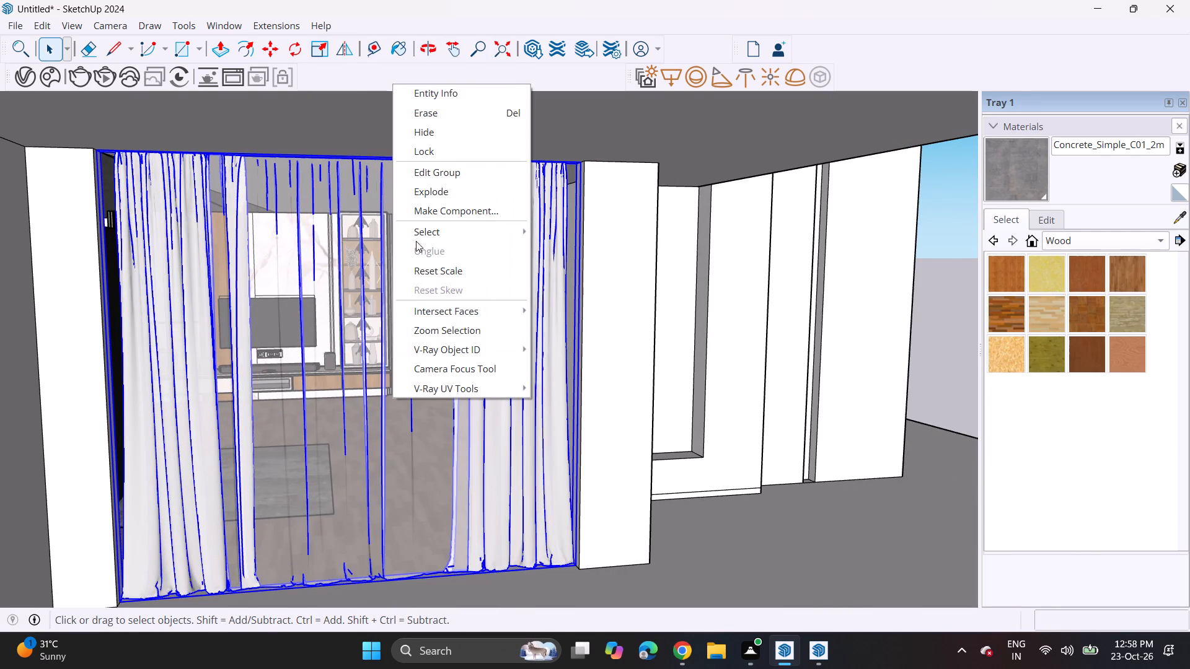
{"action": "left_click", "coordinate": [421, 195]}
Delete the central sheer panel between the two gathered curtain panels in the balcony opening.
{"action": "left_click", "coordinate": [426, 321]}
{"action": "key", "text": "Delete"}
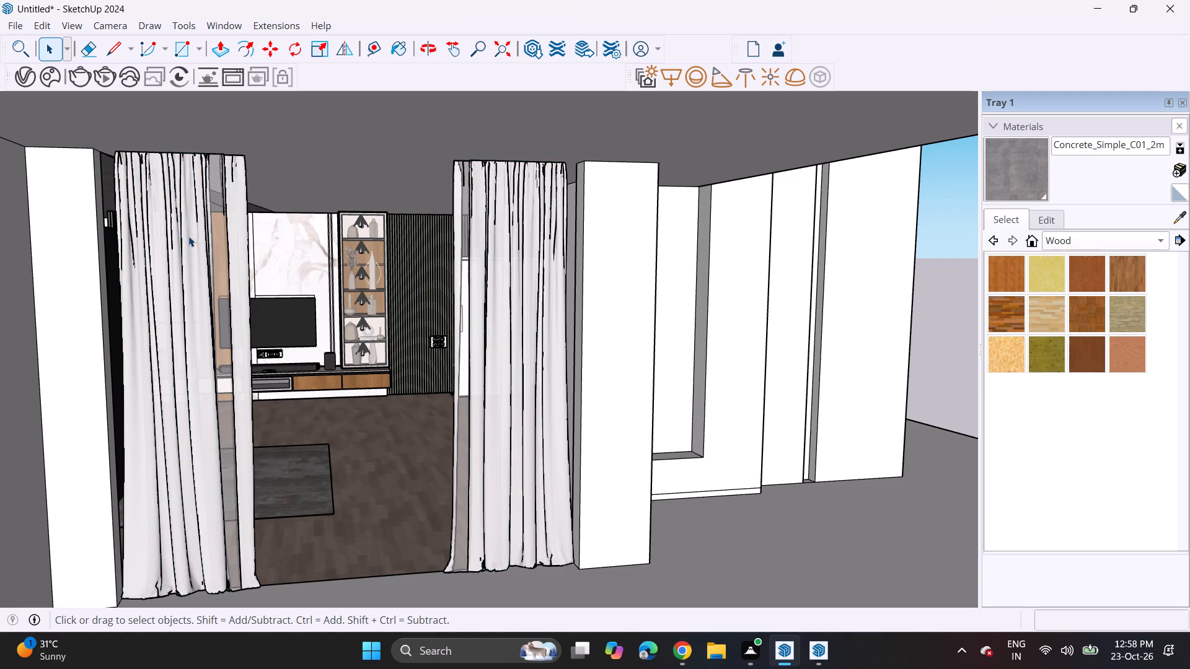
Move the left-hand curtain panel, seen from the front, sideways about 1' 1 3/8" against its adjacent column.
{"action": "key", "text": "space"}
{"action": "left_click", "coordinate": [182, 321]}
{"action": "middle_click_drag", "start_coordinate": [223, 356], "coordinate": [205, 353]}
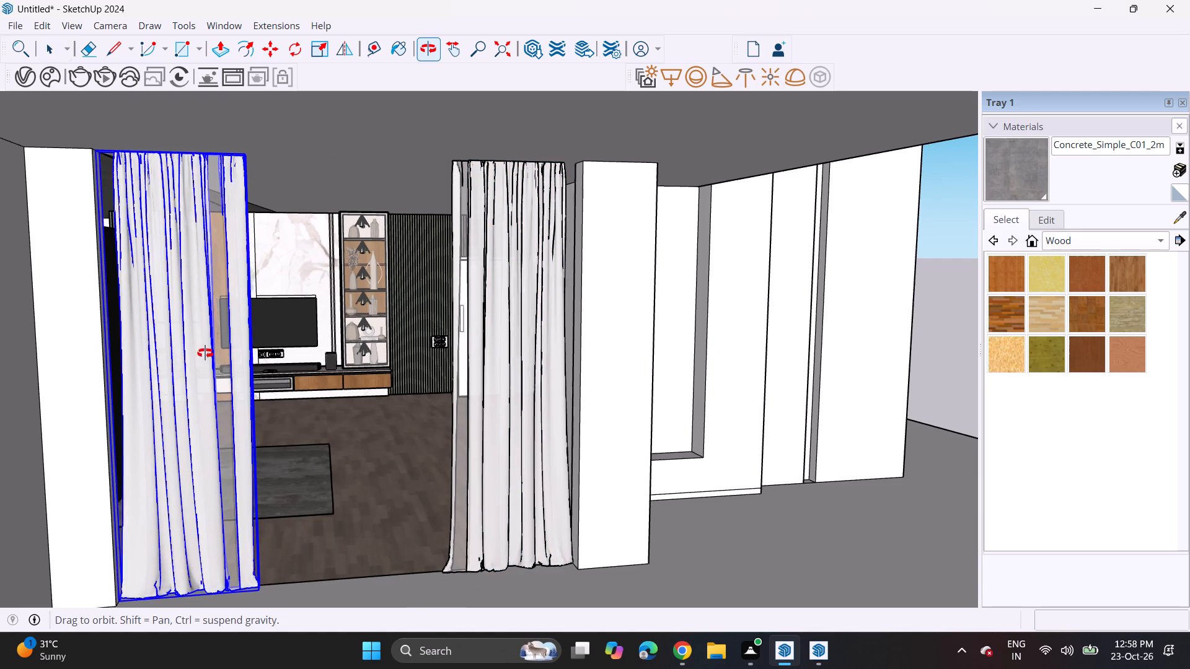
{"action": "middle_click_drag", "start_coordinate": [205, 353], "coordinate": [171, 358]}
{"action": "left_click", "coordinate": [276, 47]}
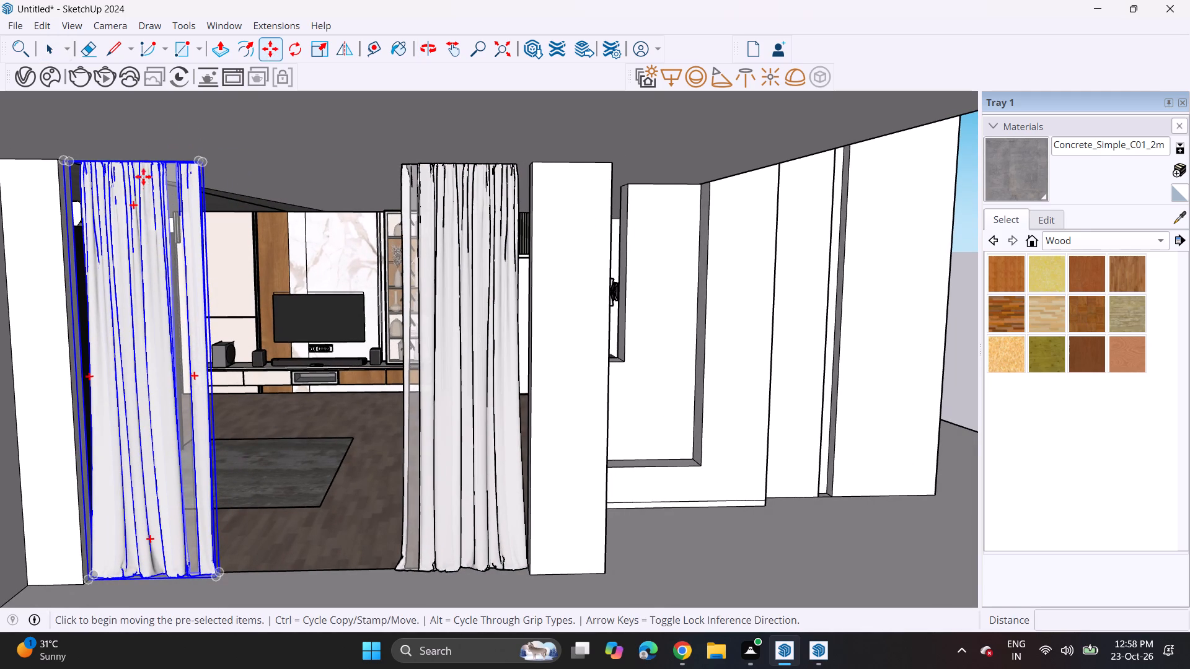
{"action": "left_click", "coordinate": [154, 293]}
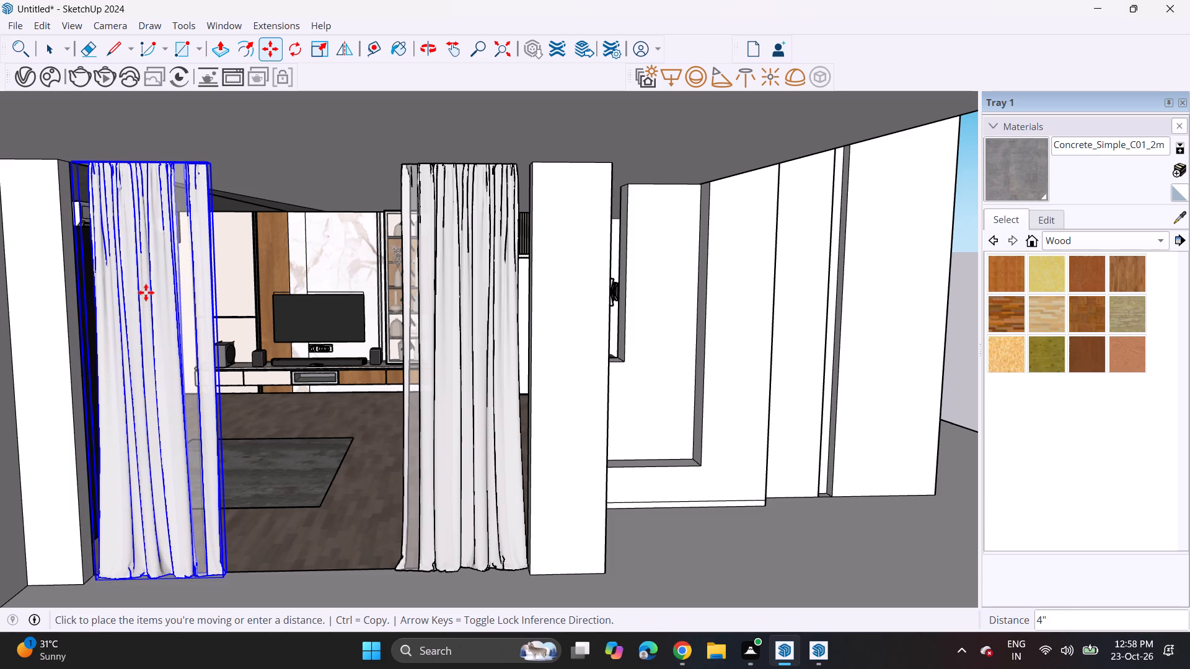
{"action": "left_click", "coordinate": [146, 292]}
{"action": "left_click", "coordinate": [165, 356]}
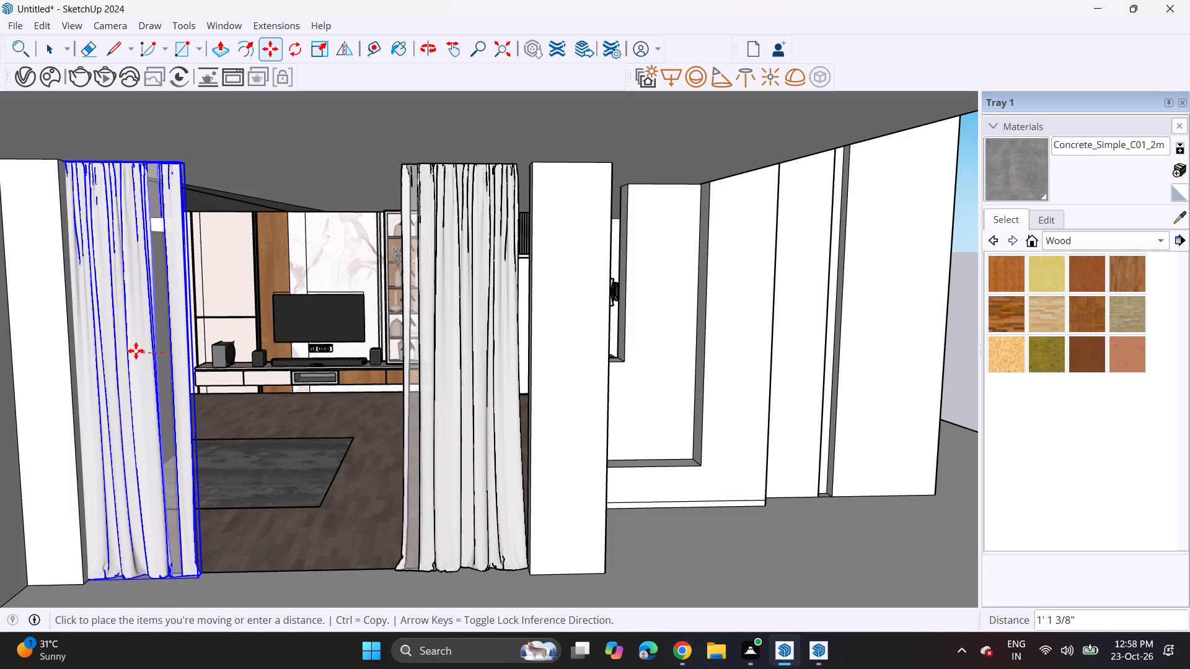
{"action": "left_click", "coordinate": [136, 351]}
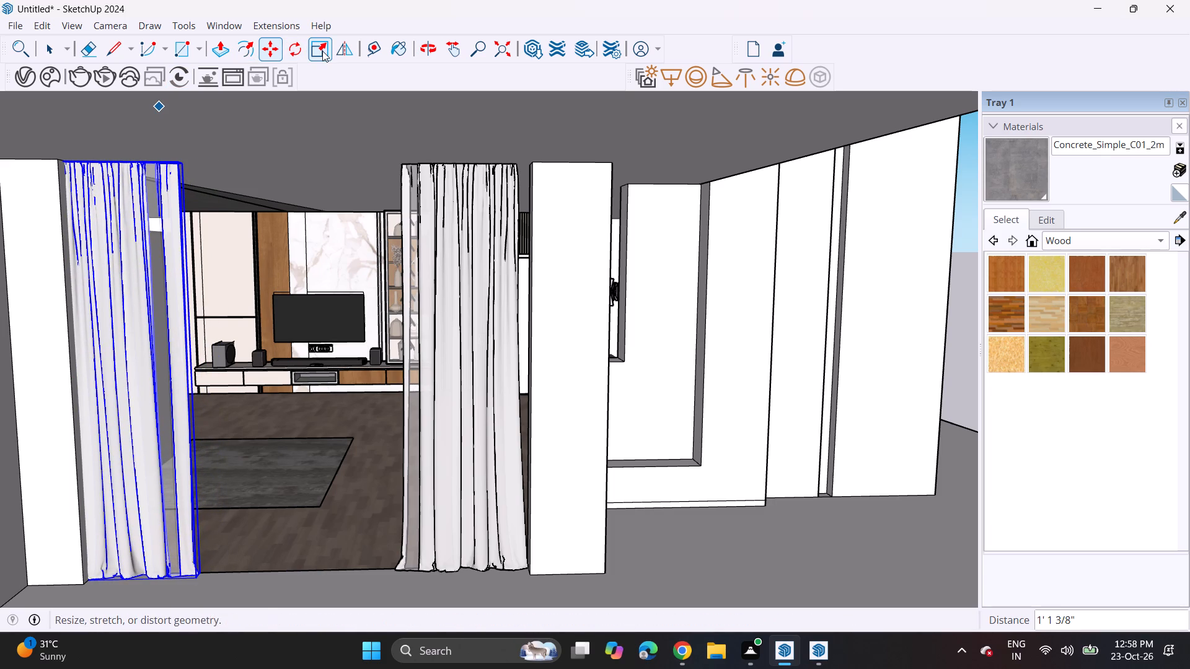
Narrow the left-hand curtain panel by scaling its width toward the adjacent column.
{"action": "left_click", "coordinate": [324, 51]}
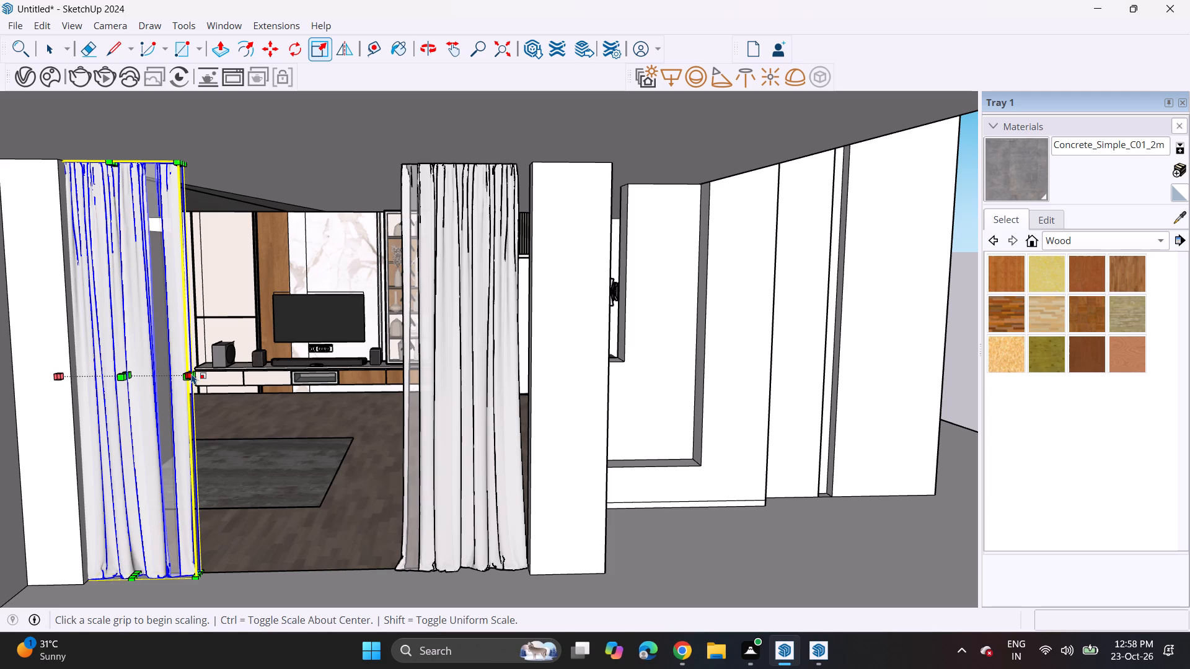
{"action": "left_click", "coordinate": [195, 374]}
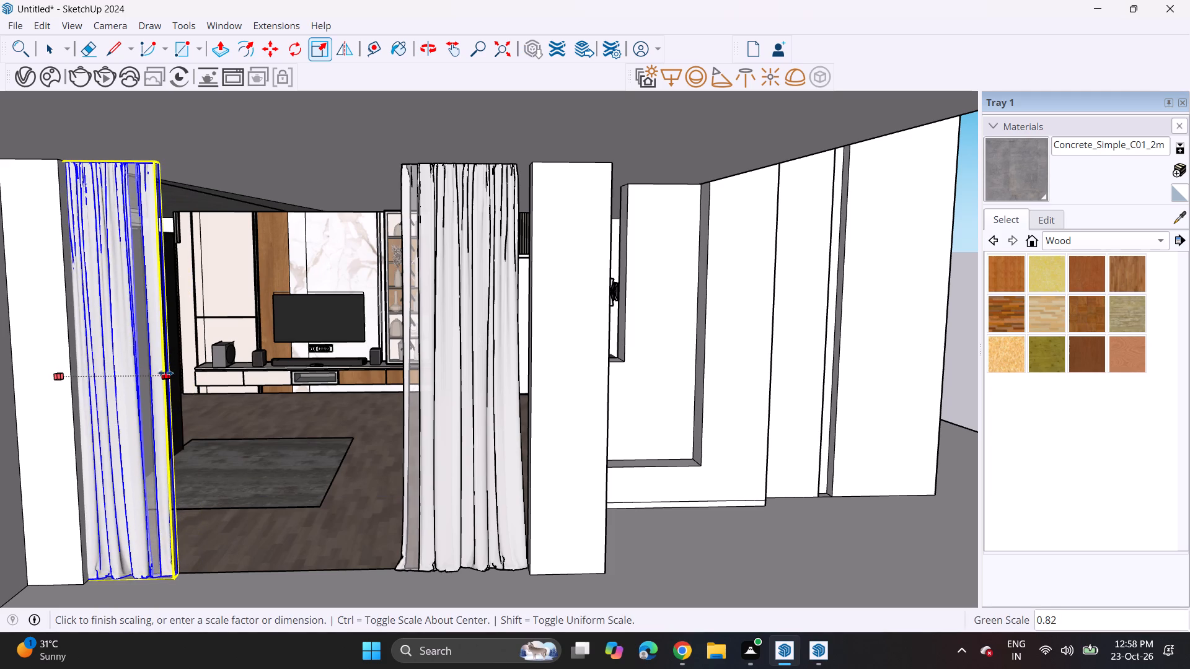
{"action": "left_click", "coordinate": [154, 373]}
Scale the right-hand curtain panel's width by about 0.63 toward its adjacent column.
{"action": "middle_click_drag", "start_coordinate": [271, 382], "coordinate": [335, 378]}
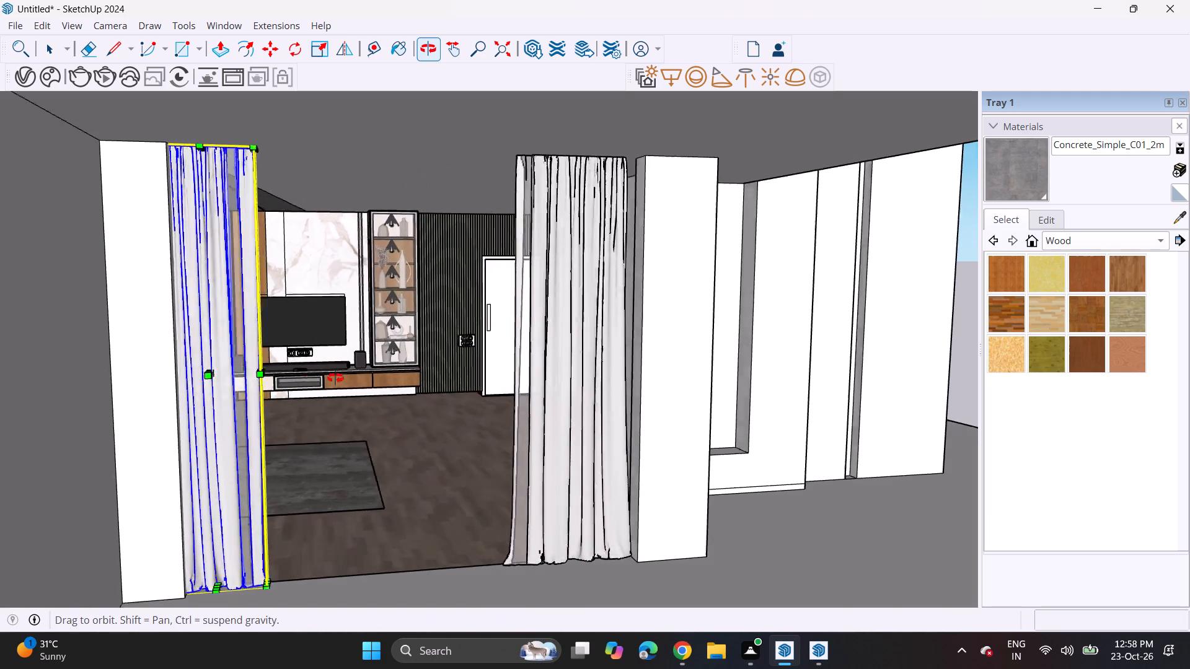
{"action": "middle_click_drag", "start_coordinate": [335, 378], "coordinate": [400, 375]}
{"action": "key", "text": "space"}
{"action": "scroll", "coordinate": [408, 367], "scroll_direction": "down", "scroll_amount": 5}
{"action": "middle_click_drag", "start_coordinate": [453, 356], "coordinate": [423, 356]}
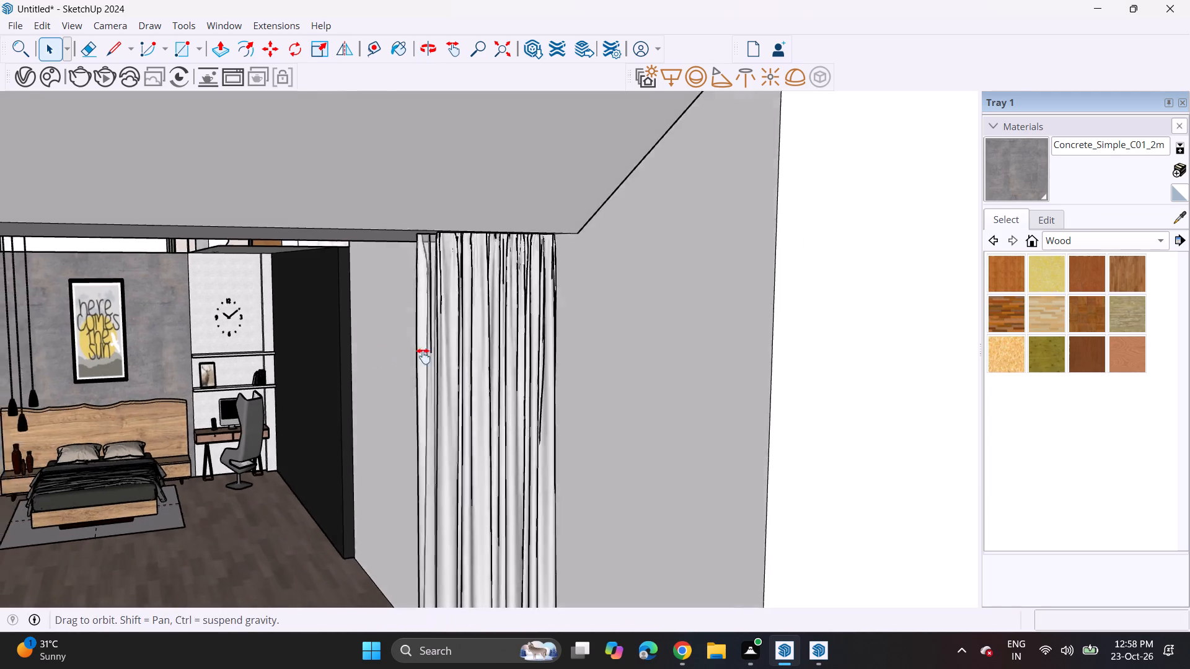
{"action": "middle_click_drag", "start_coordinate": [423, 356], "coordinate": [0, 378]}
{"action": "scroll", "coordinate": [504, 377], "scroll_direction": "up", "scroll_amount": 1}
{"action": "middle_click_drag", "start_coordinate": [503, 377], "coordinate": [43, 406]}
{"action": "scroll", "coordinate": [407, 338], "scroll_direction": "up", "scroll_amount": 1, "text": "shift"}
{"action": "middle_click_drag", "start_coordinate": [403, 338], "coordinate": [343, 328], "text": "shift"}
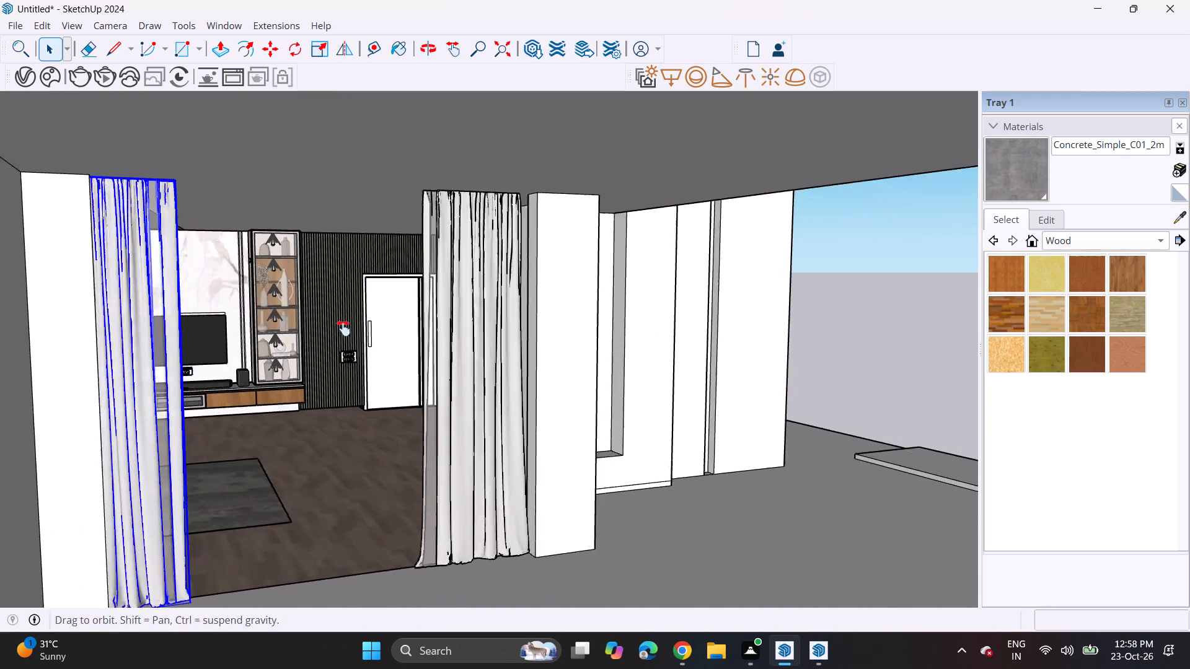
{"action": "middle_click_drag", "start_coordinate": [343, 328], "coordinate": [288, 329], "text": "shift"}
{"action": "middle_click_drag", "start_coordinate": [309, 351], "coordinate": [391, 349]}
{"action": "scroll", "coordinate": [397, 387], "scroll_direction": "up", "scroll_amount": 4}
{"action": "left_click", "coordinate": [386, 385]}
{"action": "scroll", "coordinate": [370, 367], "scroll_direction": "down", "scroll_amount": 5}
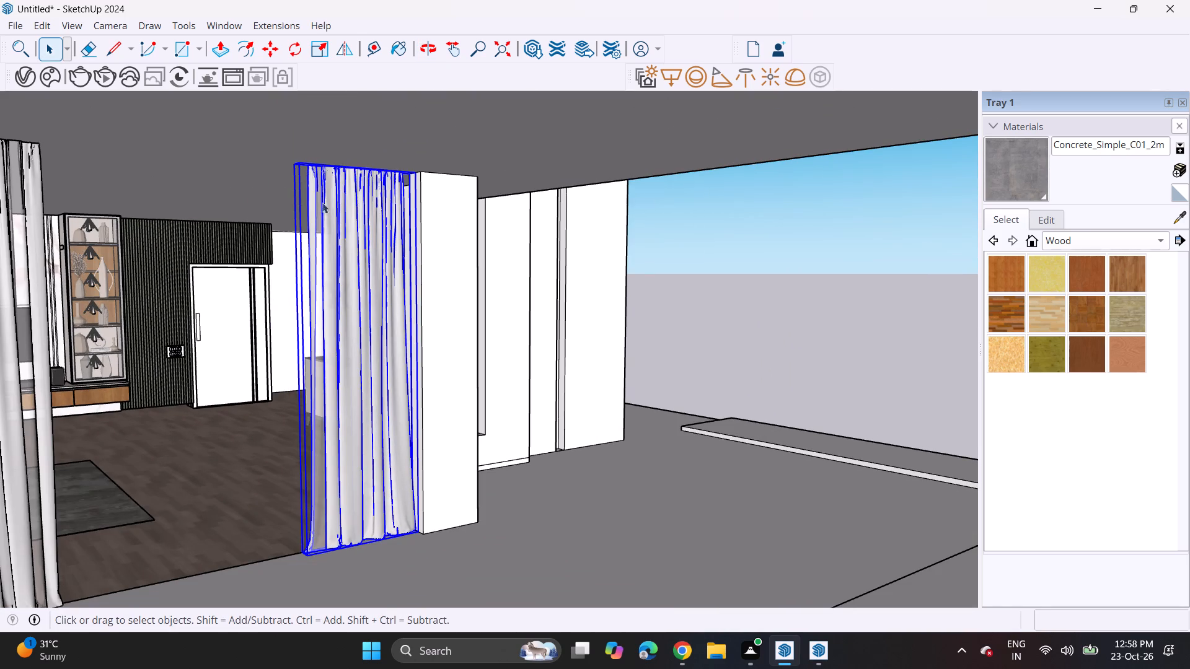
{"action": "left_click", "coordinate": [317, 40]}
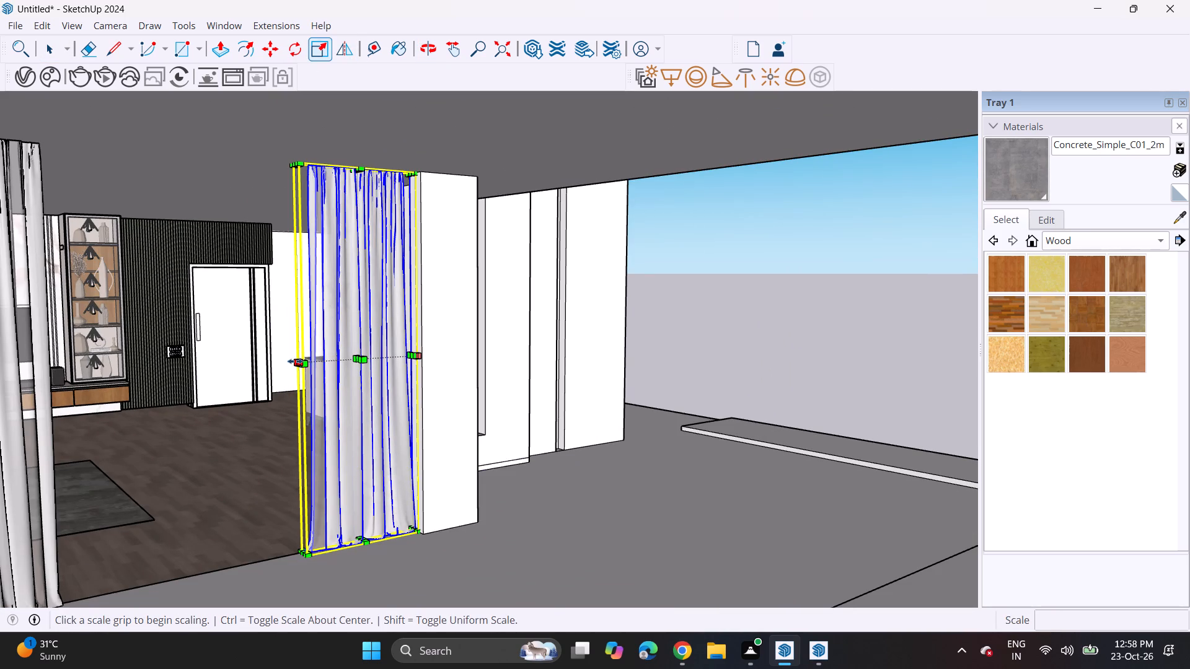
{"action": "left_click", "coordinate": [296, 362]}
{"action": "left_click", "coordinate": [345, 365]}
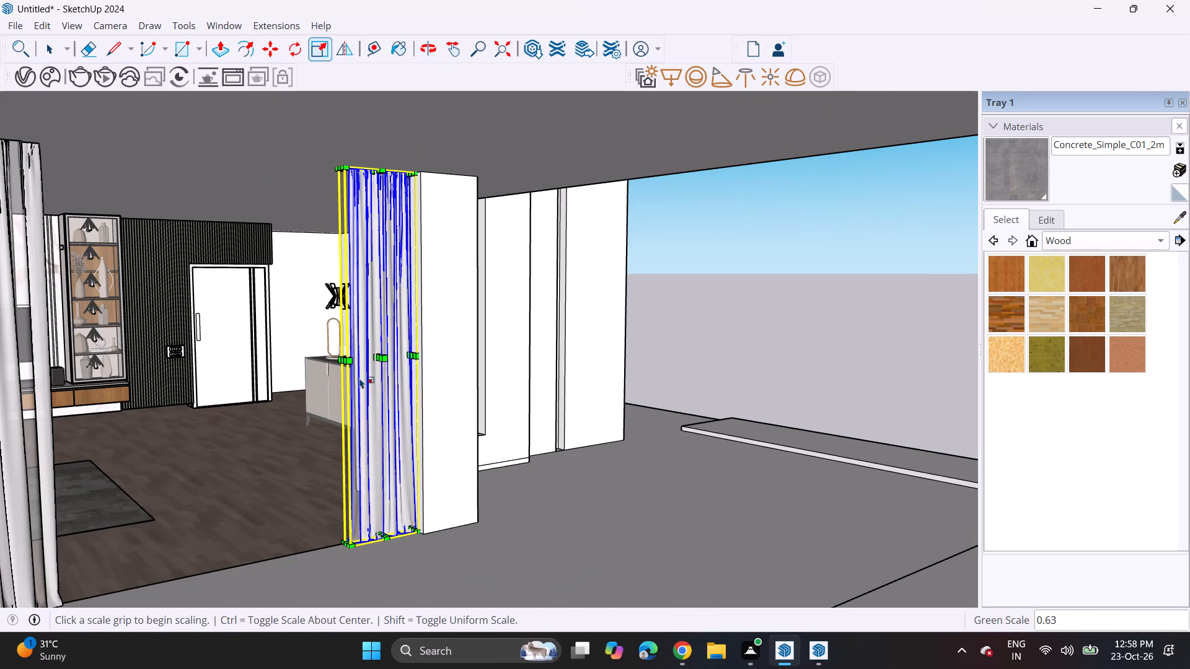
{"action": "key", "text": "space"}
{"action": "left_click", "coordinate": [469, 385]}
Move the right-hand curtain panel slightly sideways toward its adjacent column.
{"action": "middle_click_drag", "start_coordinate": [447, 397], "coordinate": [342, 385]}
{"action": "scroll", "coordinate": [300, 375], "scroll_direction": "down", "scroll_amount": 6}
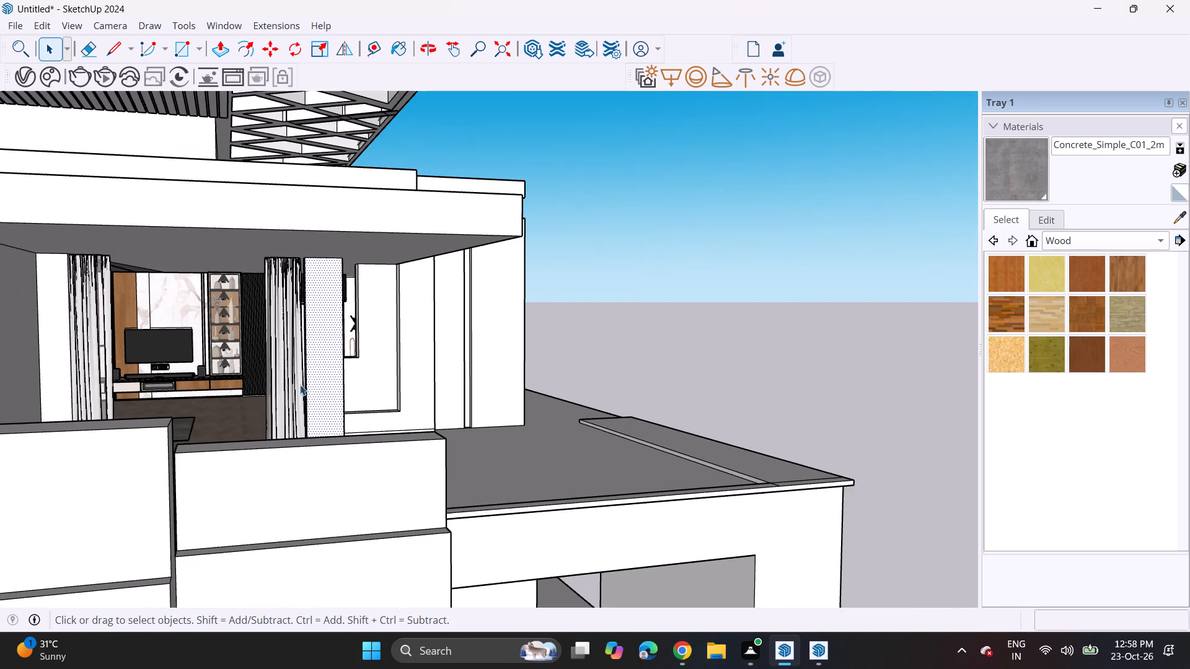
{"action": "middle_click_drag", "start_coordinate": [290, 359], "coordinate": [328, 386]}
{"action": "scroll", "coordinate": [280, 329], "scroll_direction": "up", "scroll_amount": 11}
{"action": "left_click", "coordinate": [285, 299]}
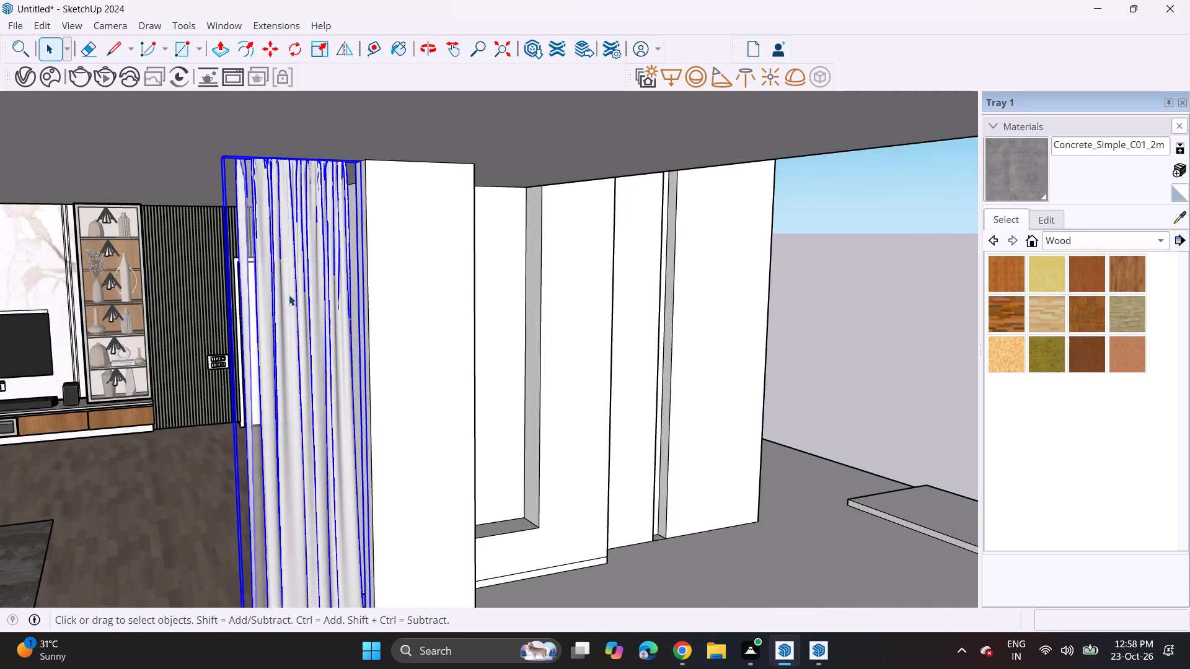
{"action": "left_click", "coordinate": [273, 50]}
{"action": "left_click", "coordinate": [307, 235]}
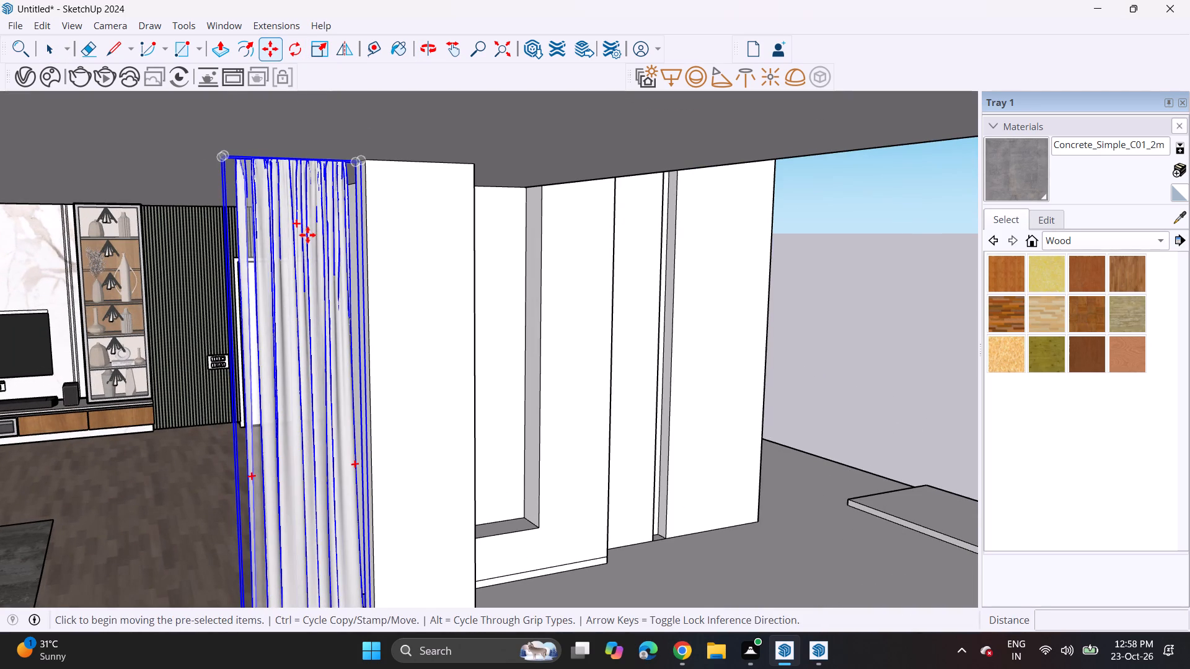
{"action": "left_click", "coordinate": [319, 235]}
{"action": "key", "text": "space"}
{"action": "left_click", "coordinate": [437, 294]}
Push/Pull the top face of the roof slab over the upper-floor balcony upward by 3 15/16".
{"action": "scroll", "coordinate": [434, 327], "scroll_direction": "down", "scroll_amount": 8}
{"action": "scroll", "coordinate": [444, 372], "scroll_direction": "up", "scroll_amount": 1}
{"action": "middle_click_drag", "start_coordinate": [418, 367], "coordinate": [348, 295]}
{"action": "scroll", "coordinate": [334, 293], "scroll_direction": "down", "scroll_amount": 5}
{"action": "middle_click_drag", "start_coordinate": [340, 301], "coordinate": [478, 367], "text": "shift"}
{"action": "middle_click_drag", "start_coordinate": [469, 359], "coordinate": [434, 367]}
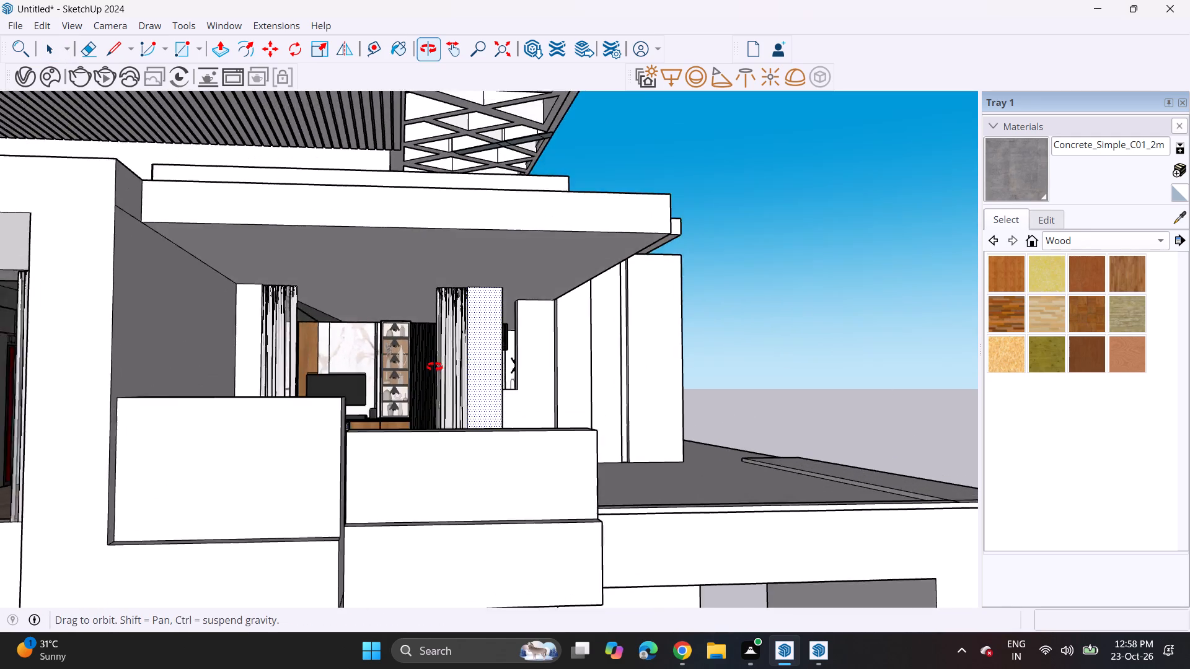
{"action": "middle_click_drag", "start_coordinate": [434, 367], "coordinate": [417, 371]}
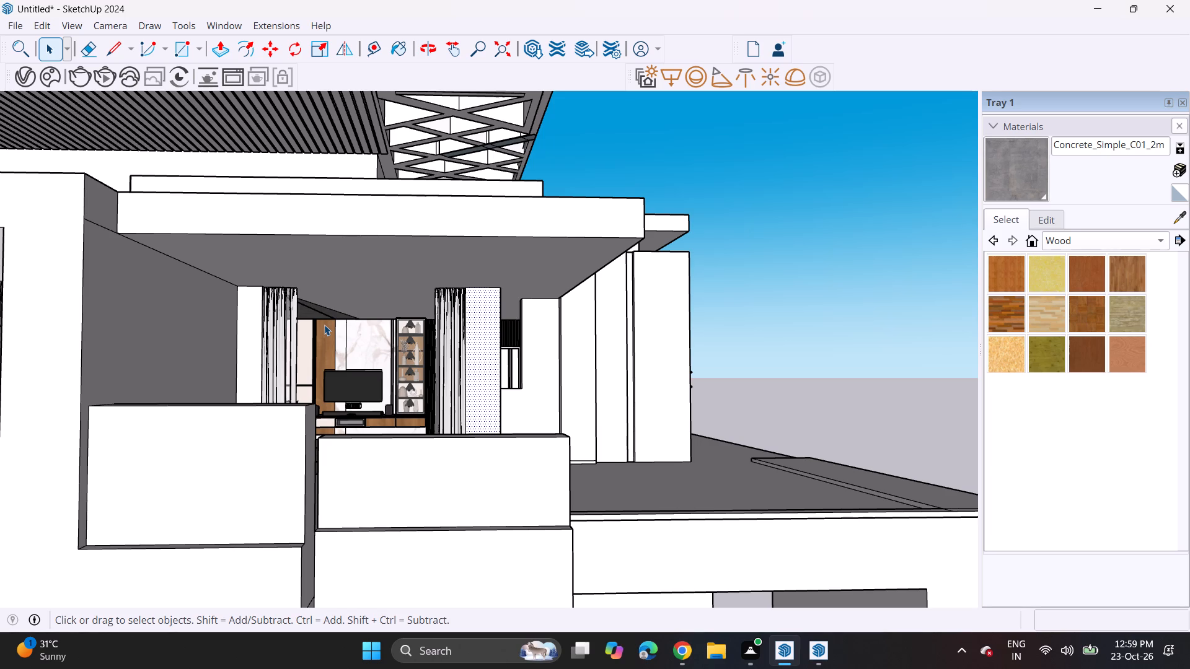
{"action": "scroll", "coordinate": [327, 328], "scroll_direction": "down", "scroll_amount": 4}
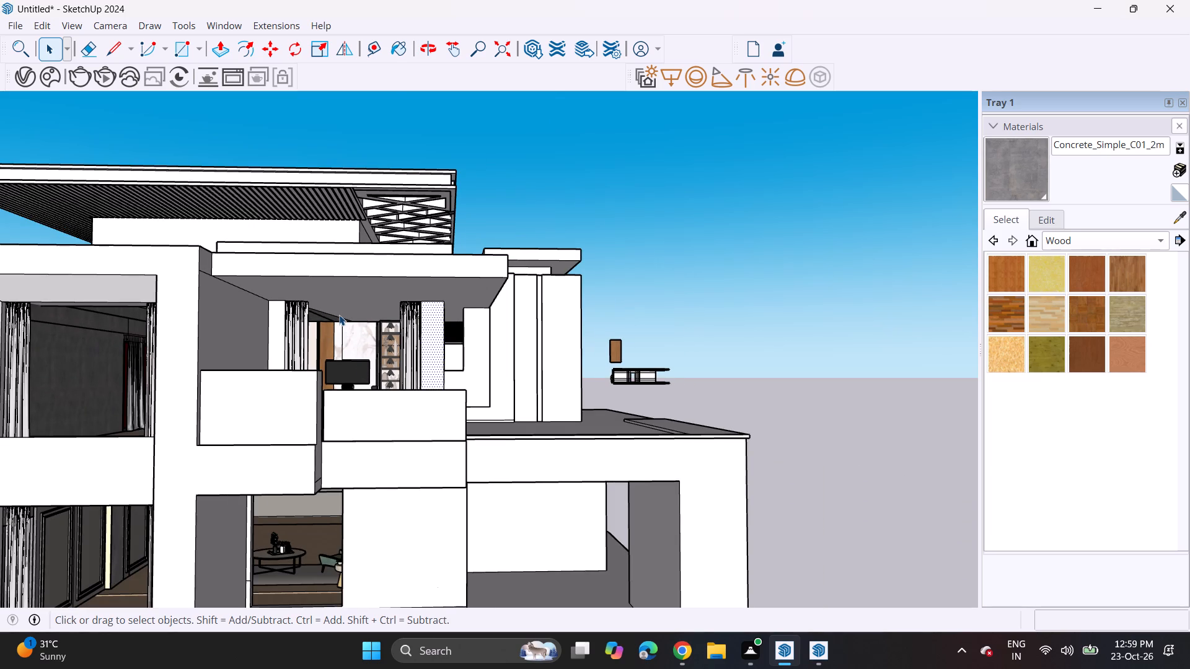
{"action": "scroll", "coordinate": [339, 315], "scroll_direction": "down", "scroll_amount": 2}
{"action": "scroll", "coordinate": [343, 209], "scroll_direction": "up", "scroll_amount": 1}
{"action": "middle_click_drag", "start_coordinate": [343, 209], "coordinate": [338, 255]}
{"action": "scroll", "coordinate": [275, 465], "scroll_direction": "up", "scroll_amount": 1}
{"action": "middle_click_drag", "start_coordinate": [275, 463], "coordinate": [386, 229]}
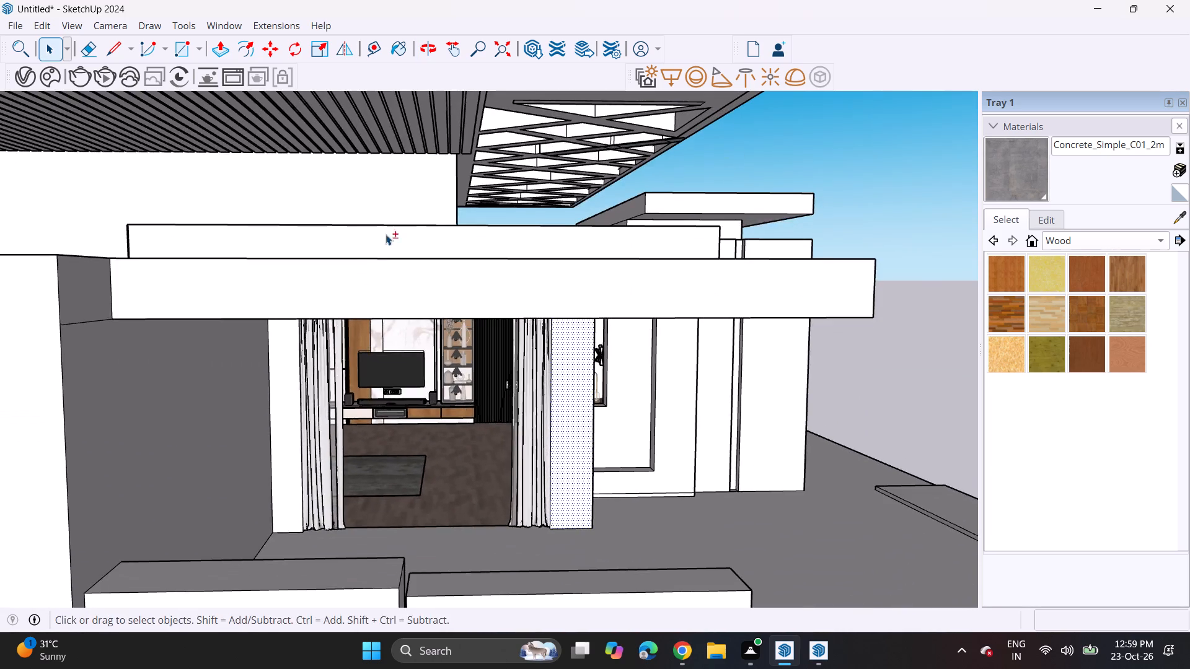
{"action": "scroll", "coordinate": [372, 248], "scroll_direction": "up", "scroll_amount": 1}
{"action": "middle_click_drag", "start_coordinate": [371, 250], "coordinate": [368, 274]}
{"action": "left_click", "coordinate": [217, 48]}
{"action": "middle_click_drag", "start_coordinate": [233, 230], "coordinate": [229, 243]}
{"action": "scroll", "coordinate": [234, 320], "scroll_direction": "up", "scroll_amount": 2}
{"action": "key", "text": "Escape"}
{"action": "left_click", "coordinate": [238, 308]}
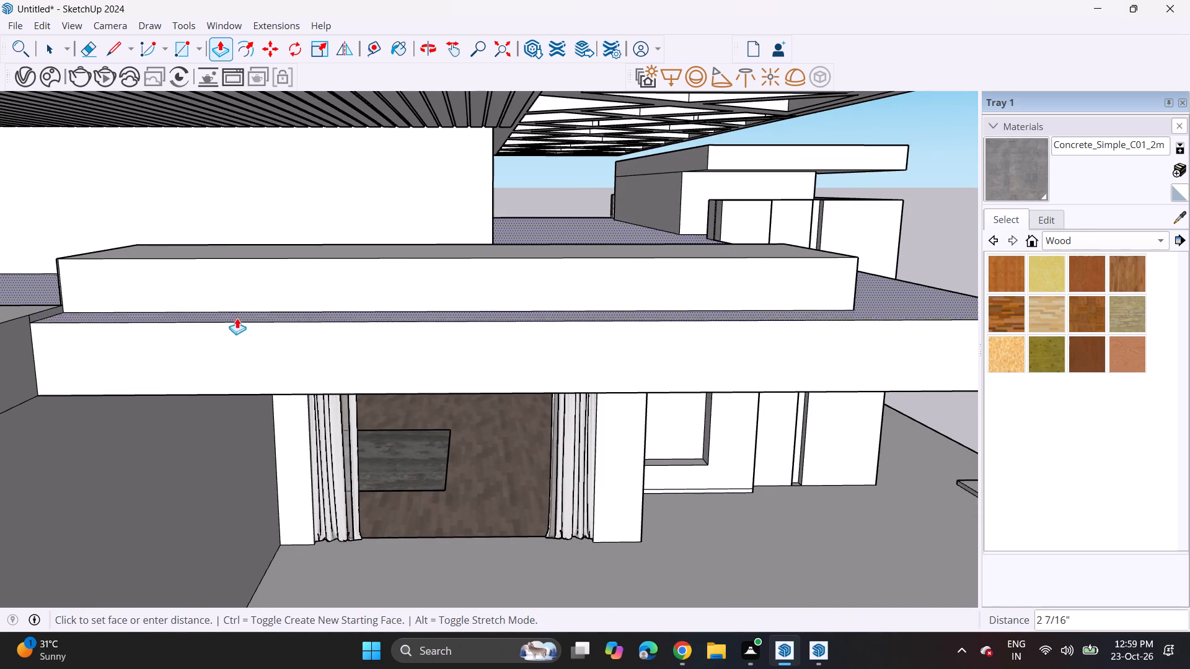
{"action": "left_click", "coordinate": [235, 320]}
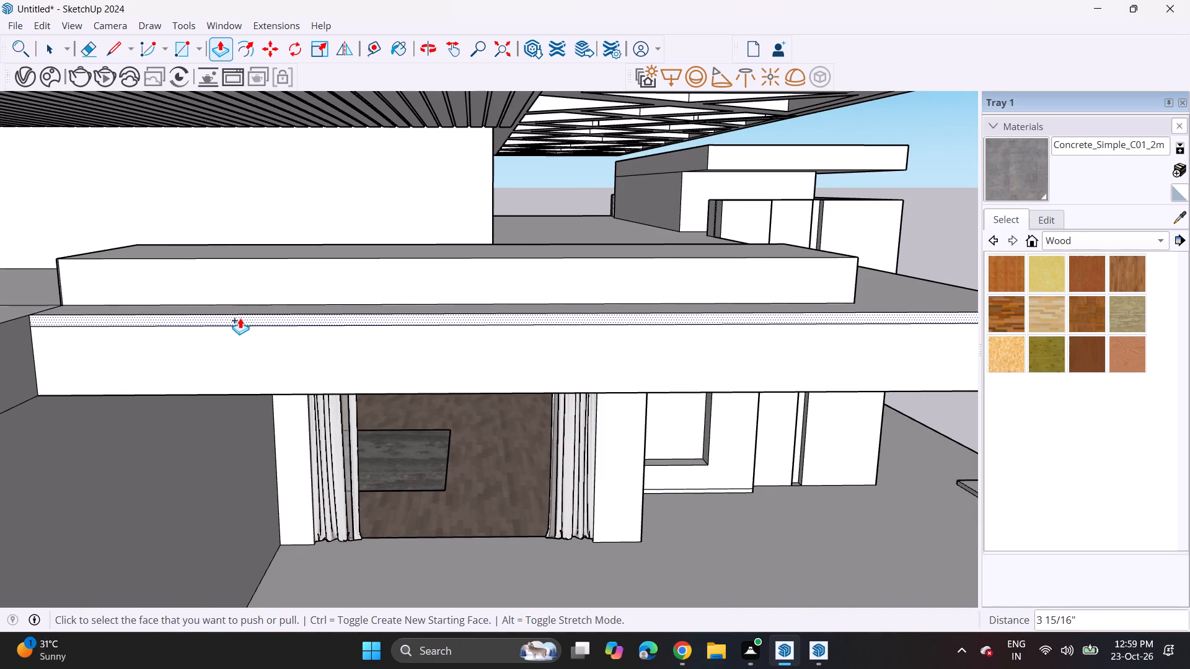
Pull the front and side faces of the balcony roof slab's new top band outward 8 1/2" to form an overhanging edge.
{"action": "left_click", "coordinate": [240, 318]}
{"action": "left_click", "coordinate": [232, 321]}
{"action": "middle_click_drag", "start_coordinate": [536, 330], "coordinate": [492, 317]}
{"action": "scroll", "coordinate": [472, 317], "scroll_direction": "up", "scroll_amount": 1}
{"action": "scroll", "coordinate": [438, 317], "scroll_direction": "down", "scroll_amount": 7}
{"action": "middle_click_drag", "start_coordinate": [718, 332], "coordinate": [615, 343]}
{"action": "scroll", "coordinate": [716, 332], "scroll_direction": "up", "scroll_amount": 1}
{"action": "scroll", "coordinate": [853, 308], "scroll_direction": "up", "scroll_amount": 1}
{"action": "middle_click_drag", "start_coordinate": [827, 302], "coordinate": [703, 308]}
{"action": "scroll", "coordinate": [451, 427], "scroll_direction": "up", "scroll_amount": 5}
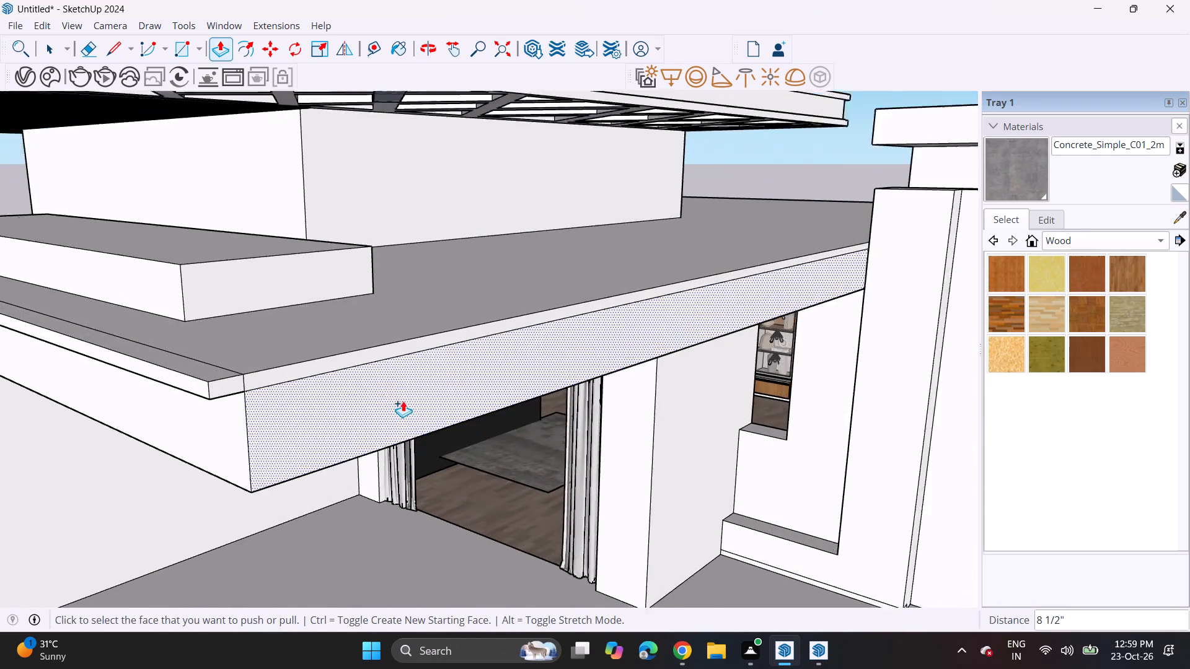
{"action": "double_click", "coordinate": [144, 372]}
{"action": "double_click", "coordinate": [209, 360]}
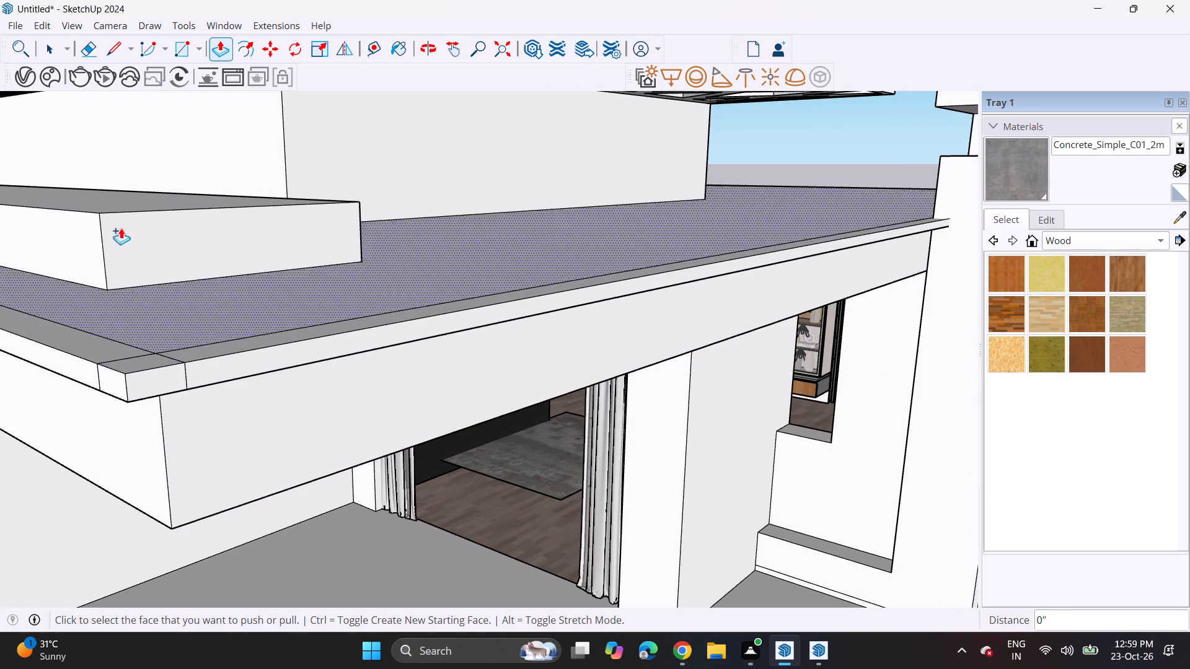
Erase the leftover dividing edges on the top and outer faces of the overhanging band around its corner.
{"action": "left_click", "coordinate": [91, 43]}
{"action": "left_click", "coordinate": [103, 389]}
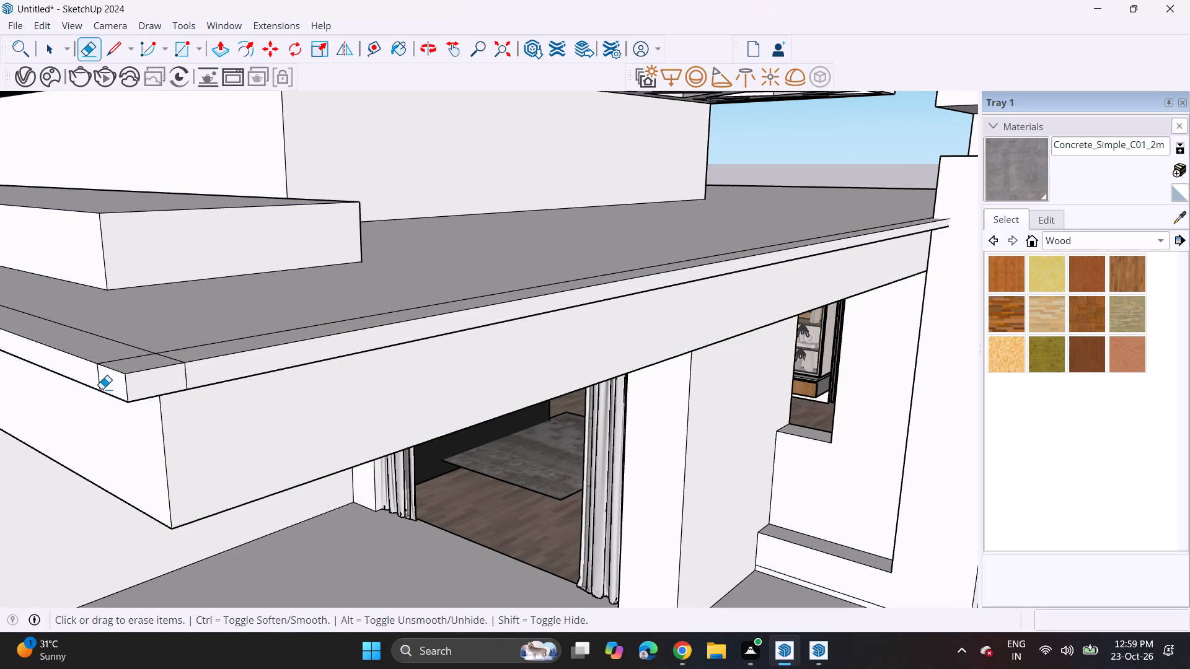
{"action": "left_click", "coordinate": [95, 382]}
{"action": "key", "text": "ctrl+z"}
{"action": "scroll", "coordinate": [101, 383], "scroll_direction": "up", "scroll_amount": 6}
{"action": "double_click", "coordinate": [95, 375]}
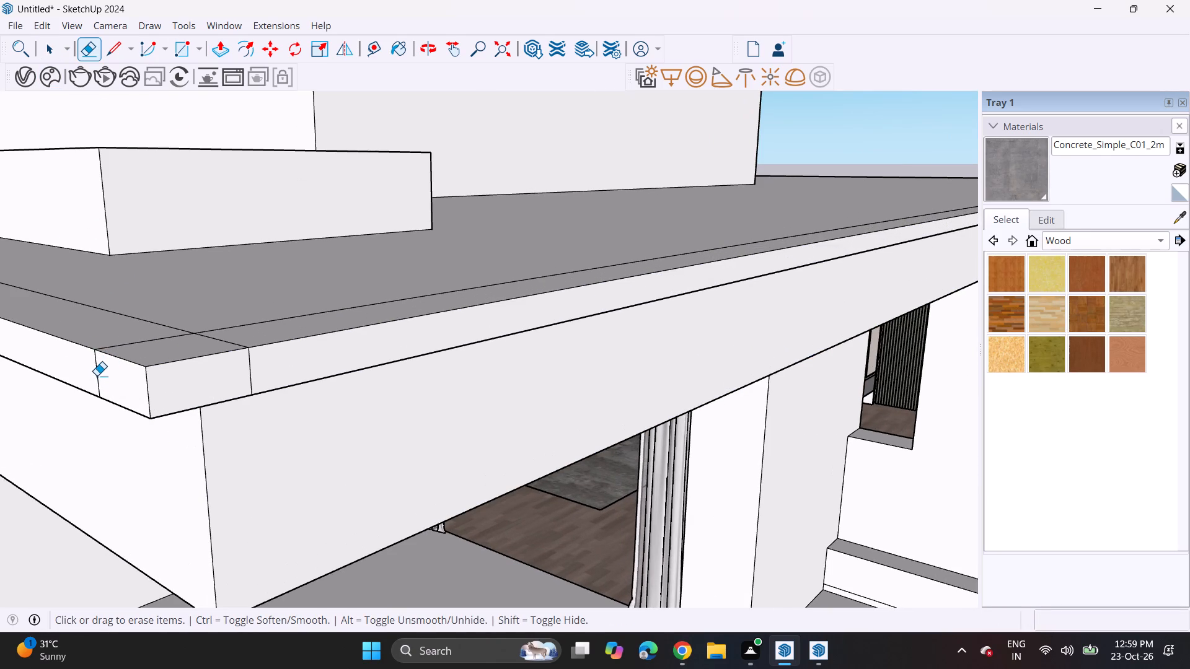
{"action": "left_click_drag", "start_coordinate": [120, 338], "coordinate": [123, 343]}
{"action": "left_click", "coordinate": [126, 344]}
{"action": "left_click_drag", "start_coordinate": [143, 324], "coordinate": [146, 333]}
{"action": "left_click", "coordinate": [153, 326]}
{"action": "left_click_drag", "start_coordinate": [169, 323], "coordinate": [173, 332]}
{"action": "left_click_drag", "start_coordinate": [186, 331], "coordinate": [206, 337]}
{"action": "scroll", "coordinate": [198, 330], "scroll_direction": "down", "scroll_amount": 5}
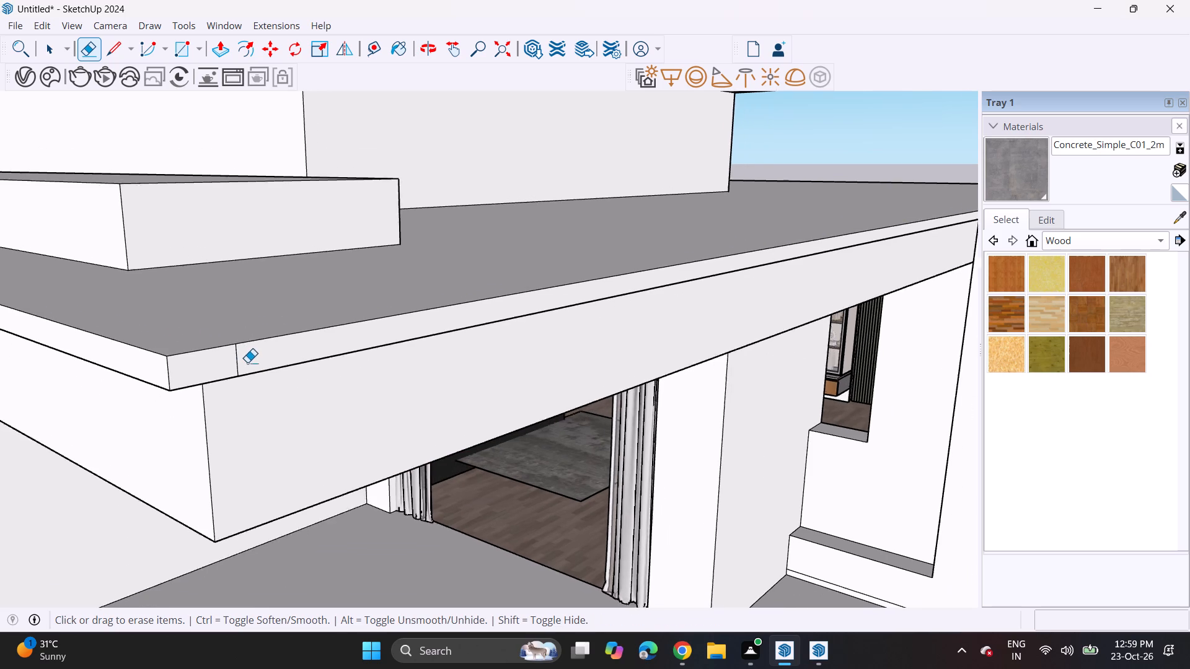
{"action": "left_click", "coordinate": [234, 356]}
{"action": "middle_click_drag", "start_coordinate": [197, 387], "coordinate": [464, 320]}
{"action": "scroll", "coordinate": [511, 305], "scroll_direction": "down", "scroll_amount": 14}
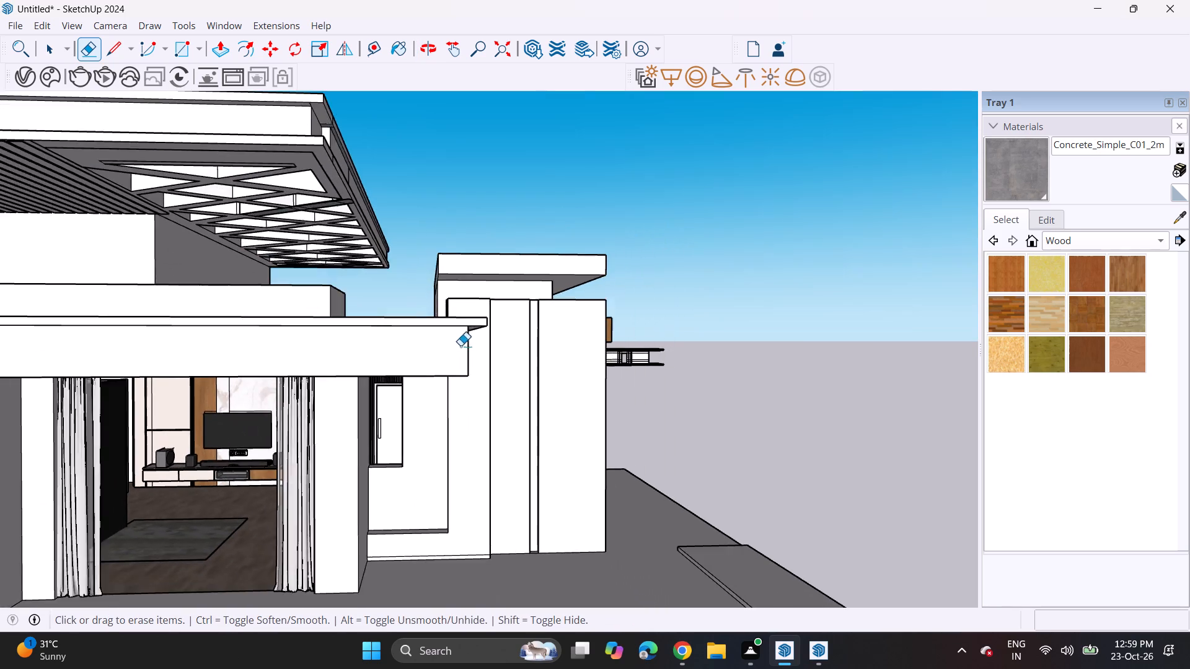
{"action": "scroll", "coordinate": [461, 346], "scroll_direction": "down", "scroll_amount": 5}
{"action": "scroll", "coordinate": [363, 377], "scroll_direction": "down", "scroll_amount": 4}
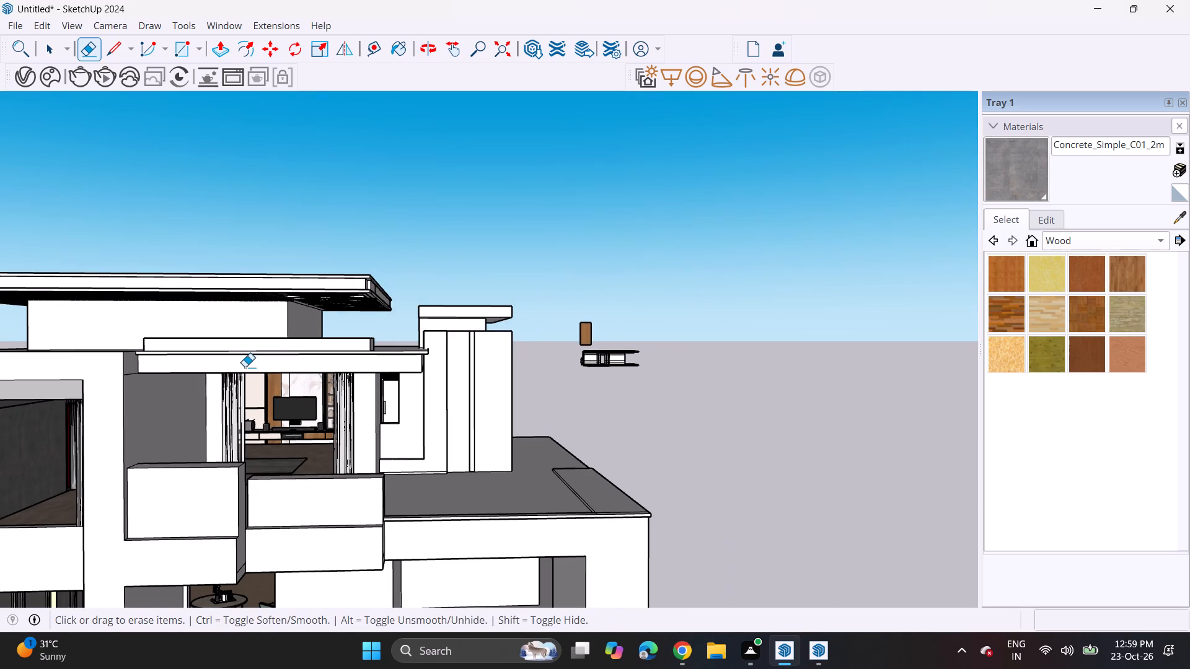
Push/Pull the top face of the left front frame upward by 6 7/16".
{"action": "scroll", "coordinate": [242, 361], "scroll_direction": "up", "scroll_amount": 1, "text": "shift"}
{"action": "middle_click_drag", "start_coordinate": [244, 361], "coordinate": [388, 368], "text": "shift"}
{"action": "middle_click_drag", "start_coordinate": [260, 338], "coordinate": [253, 382]}
{"action": "scroll", "coordinate": [253, 390], "scroll_direction": "up", "scroll_amount": 6}
{"action": "left_click", "coordinate": [224, 49]}
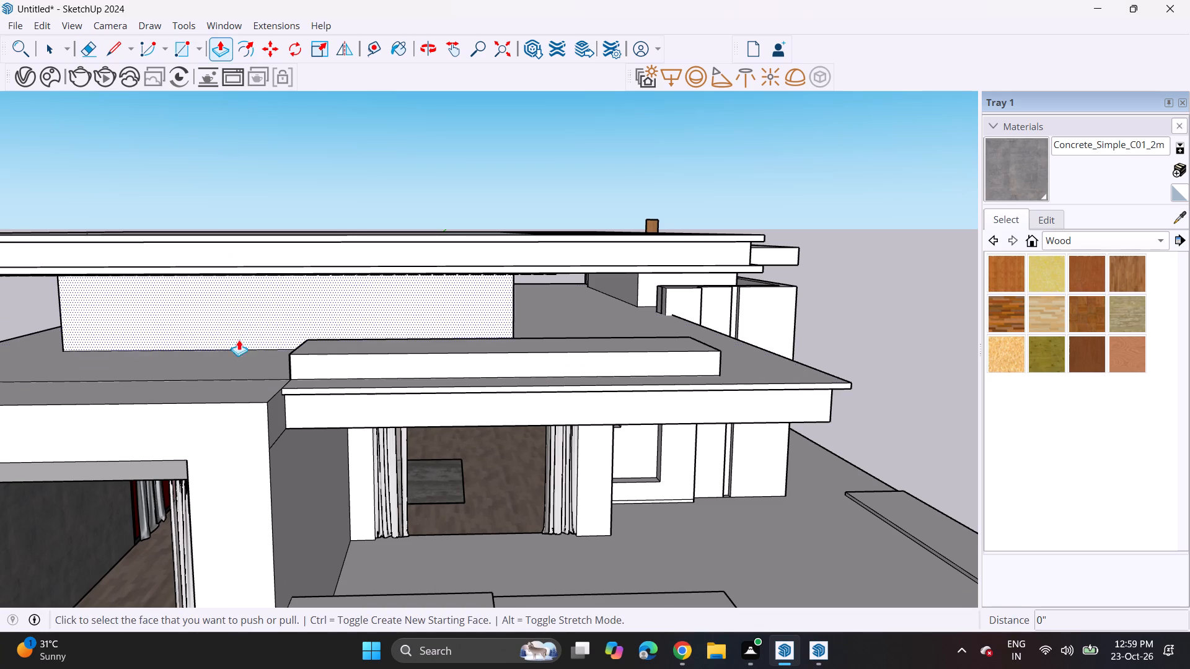
{"action": "left_click", "coordinate": [245, 391]}
{"action": "left_click", "coordinate": [249, 382]}
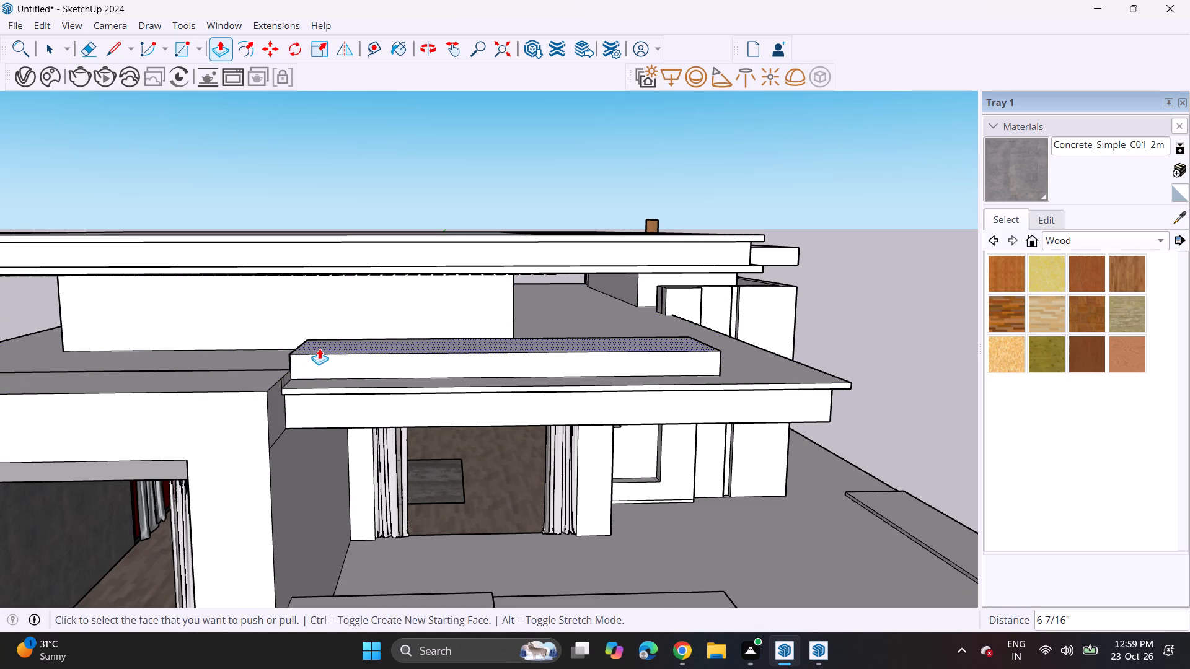
Pull up the top of the raised block on the balcony roof by 3 7/16", and raise the left frame's top face slightly more.
{"action": "left_click", "coordinate": [319, 348]}
{"action": "left_click", "coordinate": [320, 341]}
{"action": "left_click", "coordinate": [268, 384]}
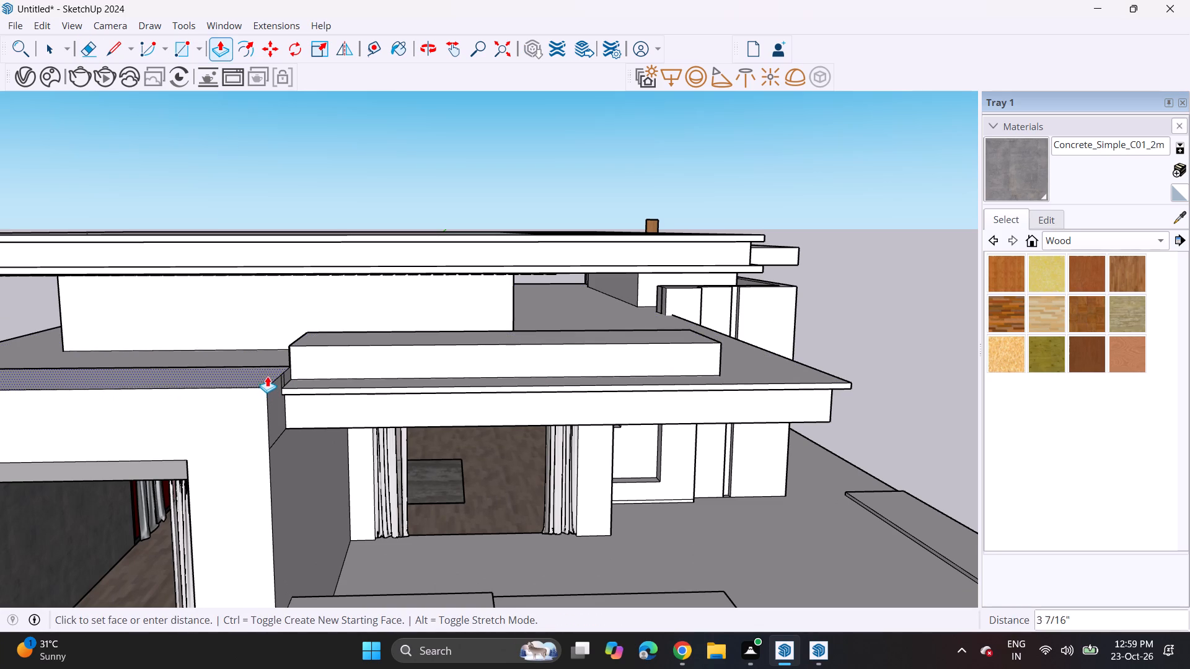
{"action": "left_click", "coordinate": [269, 374]}
Erase the leftover edges on the left frame's inner side face where it meets the balcony roof slab.
{"action": "left_click", "coordinate": [88, 49]}
{"action": "scroll", "coordinate": [270, 351], "scroll_direction": "up", "scroll_amount": 4}
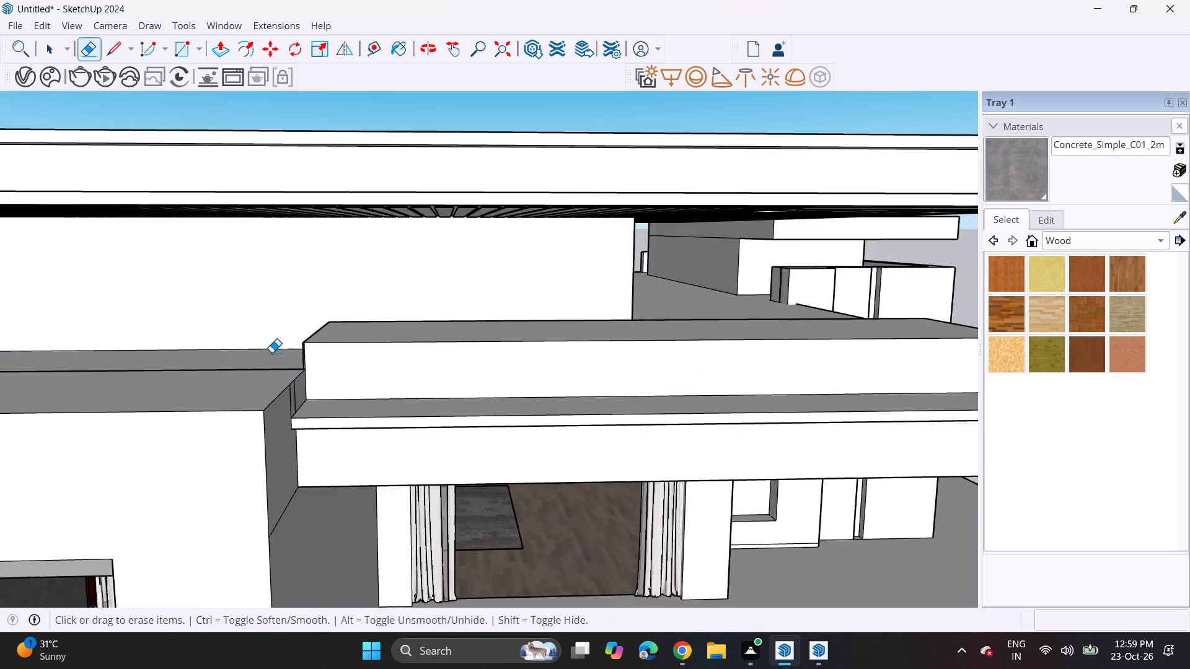
{"action": "scroll", "coordinate": [271, 352], "scroll_direction": "up", "scroll_amount": 2}
{"action": "left_click_drag", "start_coordinate": [302, 411], "coordinate": [289, 427]}
{"action": "left_click_drag", "start_coordinate": [296, 535], "coordinate": [296, 553]}
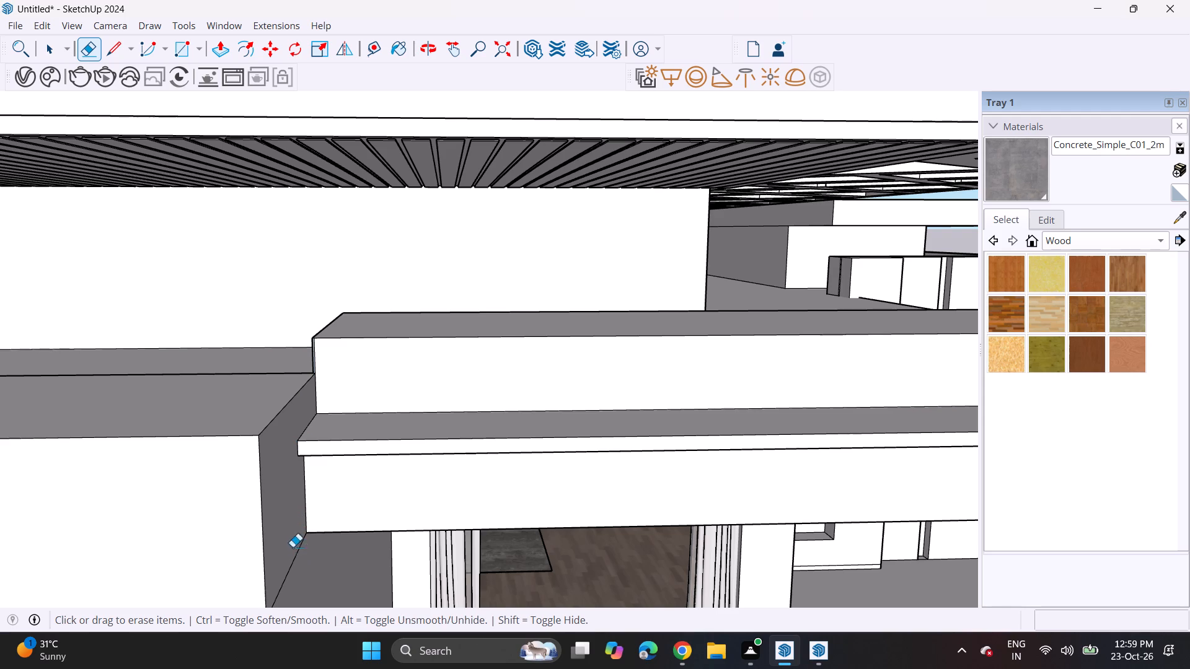
{"action": "left_click_drag", "start_coordinate": [293, 547], "coordinate": [300, 564]}
Delete the reference image standing beside the house.
{"action": "scroll", "coordinate": [301, 541], "scroll_direction": "down", "scroll_amount": 9}
{"action": "middle_click_drag", "start_coordinate": [349, 515], "coordinate": [358, 457]}
{"action": "scroll", "coordinate": [392, 381], "scroll_direction": "up", "scroll_amount": 1}
{"action": "scroll", "coordinate": [392, 381], "scroll_direction": "down", "scroll_amount": 7}
{"action": "scroll", "coordinate": [392, 483], "scroll_direction": "up", "scroll_amount": 1}
{"action": "middle_click_drag", "start_coordinate": [392, 481], "coordinate": [401, 428]}
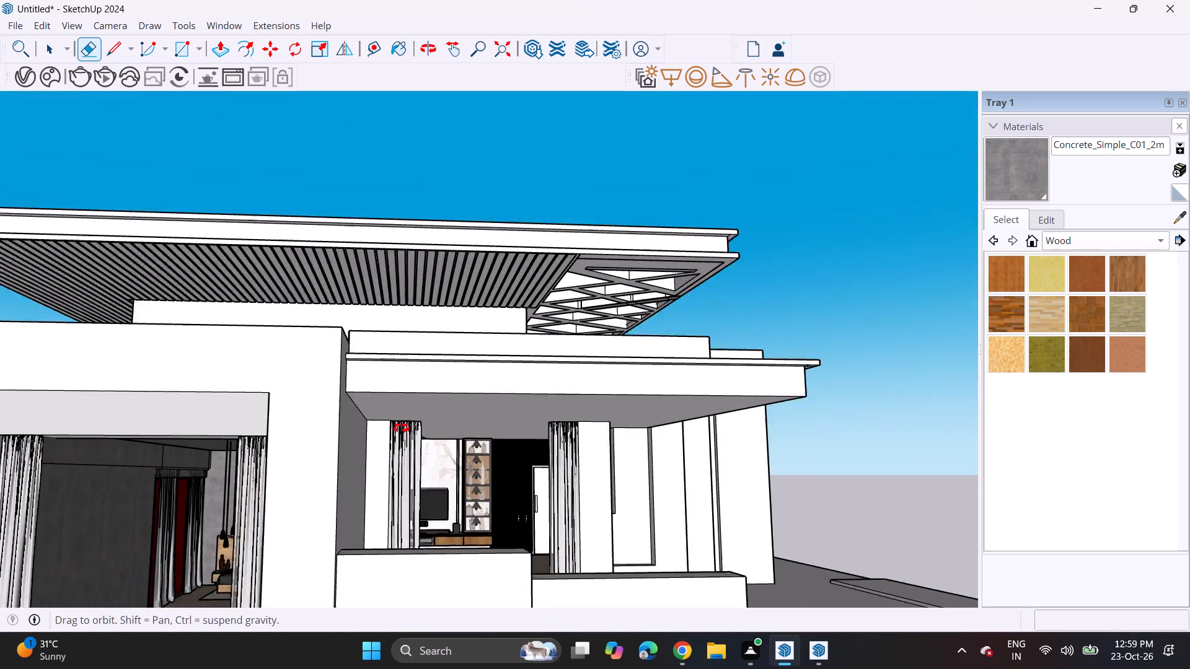
{"action": "middle_click_drag", "start_coordinate": [401, 428], "coordinate": [402, 427]}
{"action": "scroll", "coordinate": [406, 426], "scroll_direction": "down", "scroll_amount": 5}
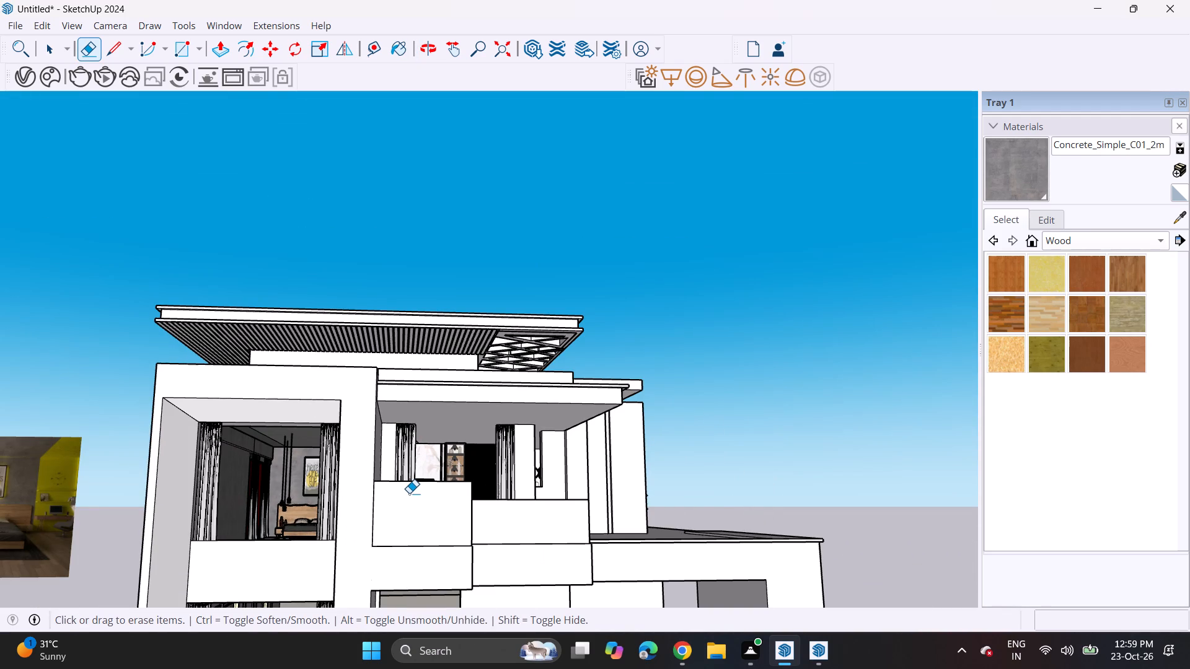
{"action": "scroll", "coordinate": [409, 492], "scroll_direction": "down", "scroll_amount": 6}
{"action": "middle_click_drag", "start_coordinate": [417, 481], "coordinate": [445, 364], "text": "shift"}
{"action": "scroll", "coordinate": [445, 364], "scroll_direction": "up", "scroll_amount": 1}
{"action": "middle_click_drag", "start_coordinate": [445, 364], "coordinate": [436, 394]}
{"action": "key", "text": "space"}
{"action": "left_click", "coordinate": [187, 364]}
{"action": "key", "text": "Delete"}
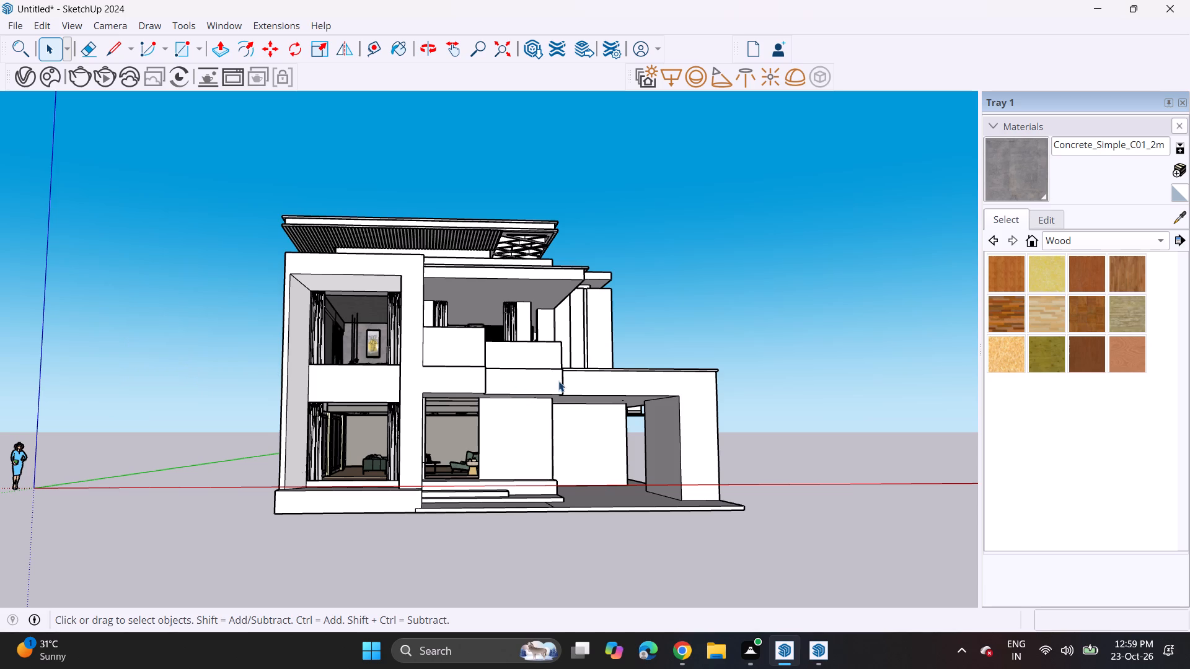
Delete the stray leftover objects standing away from the house on the carport side.
{"action": "middle_click_drag", "start_coordinate": [555, 364], "coordinate": [557, 441]}
{"action": "middle_click_drag", "start_coordinate": [752, 270], "coordinate": [678, 263]}
{"action": "left_click_drag", "start_coordinate": [725, 160], "coordinate": [893, 318]}
{"action": "key", "text": "Delete"}
Push/Pull the narrow ledge at the base of the right-hand balcony parapet downward by 5 1/4".
{"action": "middle_click_drag", "start_coordinate": [415, 416], "coordinate": [509, 375]}
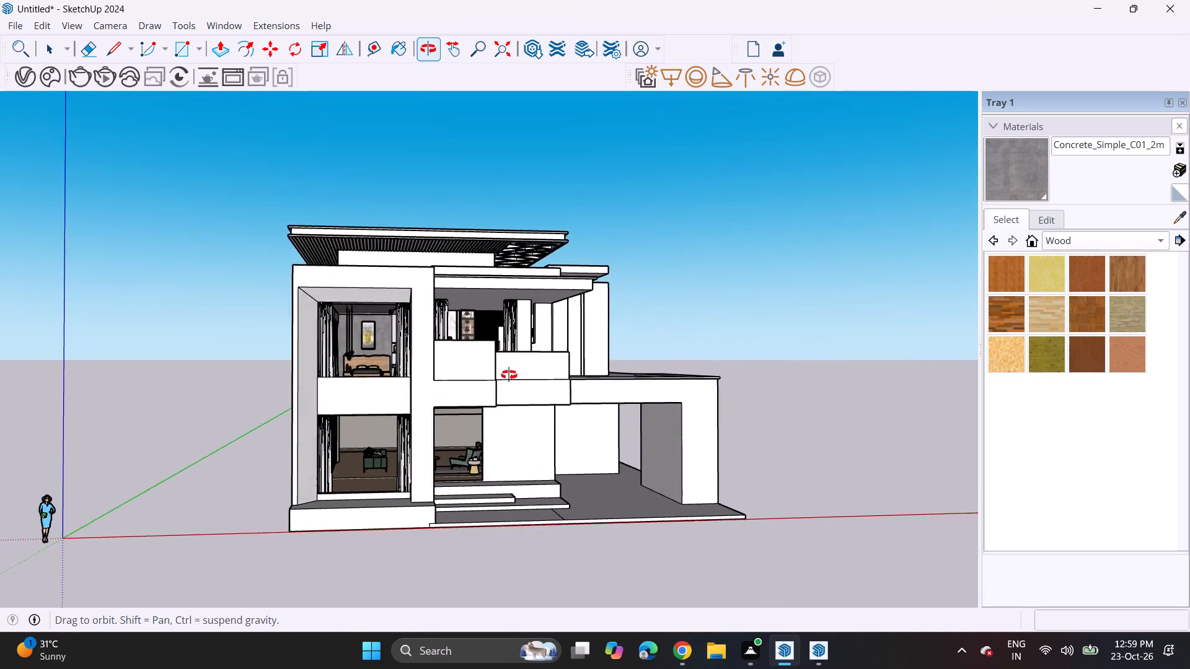
{"action": "middle_click_drag", "start_coordinate": [509, 375], "coordinate": [469, 351]}
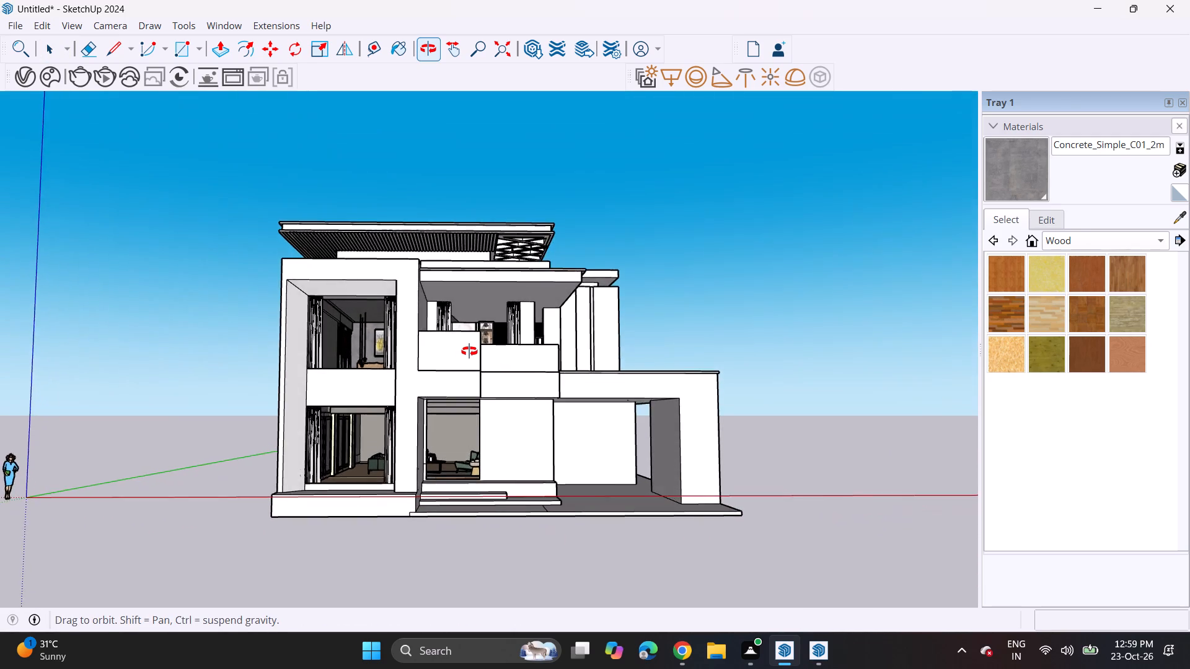
{"action": "middle_click_drag", "start_coordinate": [469, 351], "coordinate": [449, 389]}
{"action": "scroll", "coordinate": [504, 389], "scroll_direction": "up", "scroll_amount": 9}
{"action": "middle_click_drag", "start_coordinate": [438, 384], "coordinate": [407, 407]}
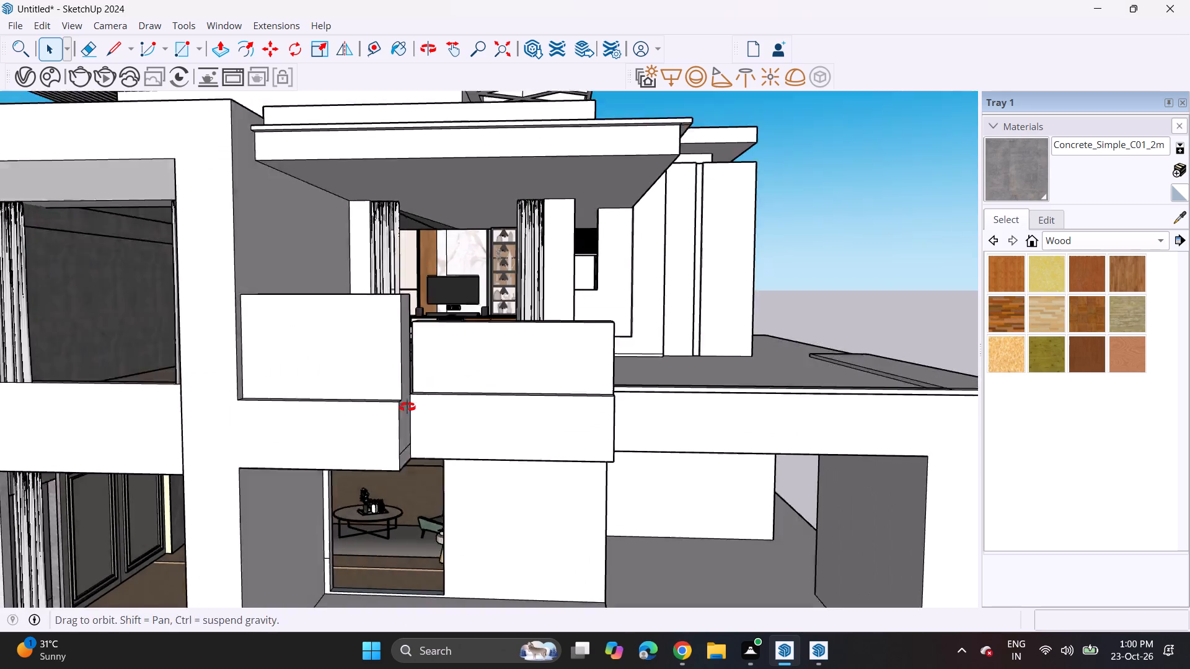
{"action": "middle_click_drag", "start_coordinate": [407, 407], "coordinate": [358, 437]}
{"action": "scroll", "coordinate": [395, 416], "scroll_direction": "up", "scroll_amount": 1}
{"action": "scroll", "coordinate": [326, 452], "scroll_direction": "up", "scroll_amount": 5}
{"action": "left_click", "coordinate": [220, 51]}
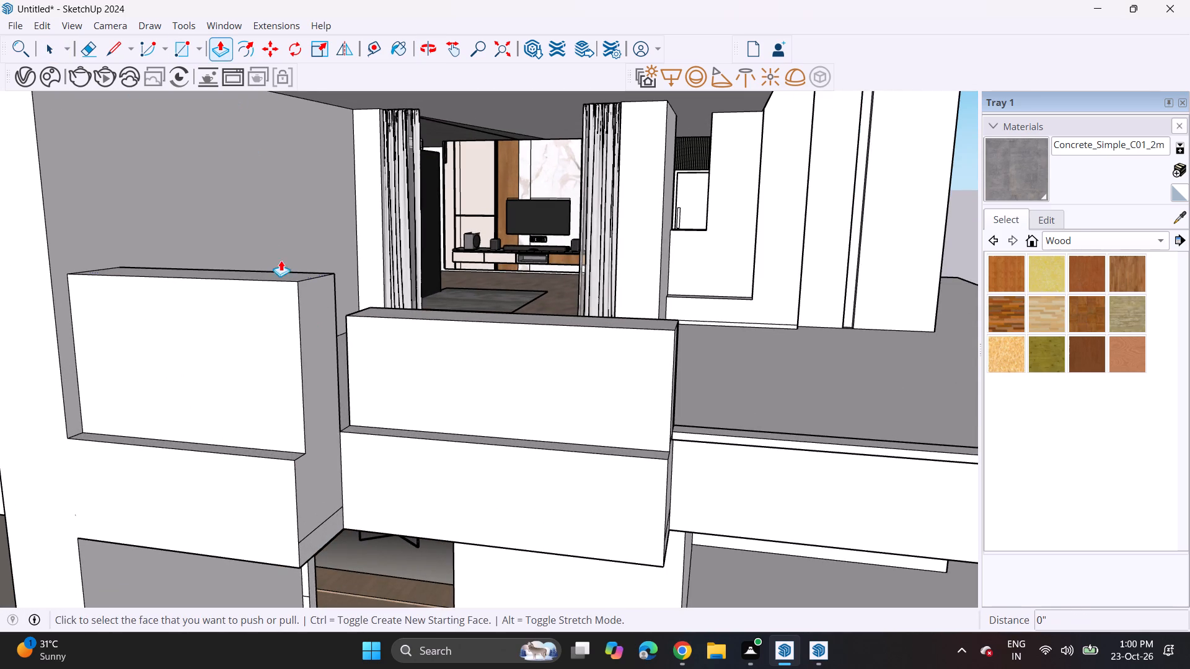
{"action": "left_click", "coordinate": [395, 434]}
{"action": "left_click", "coordinate": [395, 442]}
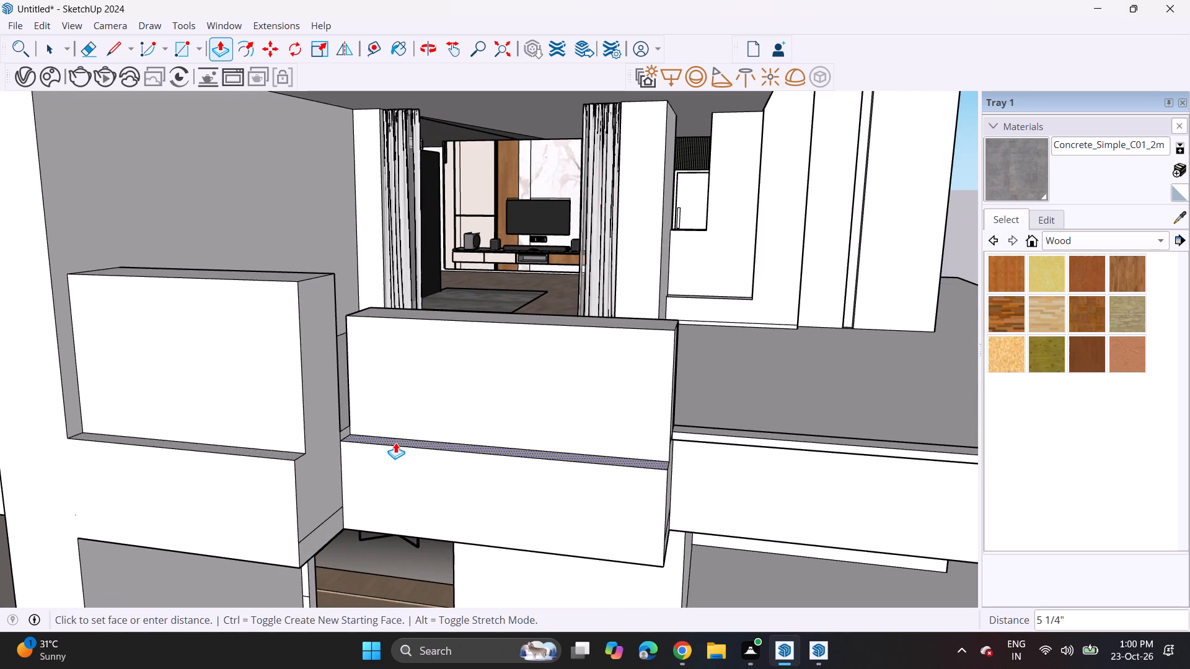
Examine the front elevation and the balcony parapets from several angles.
{"action": "middle_click_drag", "start_coordinate": [293, 469], "coordinate": [422, 390]}
{"action": "scroll", "coordinate": [425, 390], "scroll_direction": "up", "scroll_amount": 1}
{"action": "scroll", "coordinate": [428, 384], "scroll_direction": "down", "scroll_amount": 13}
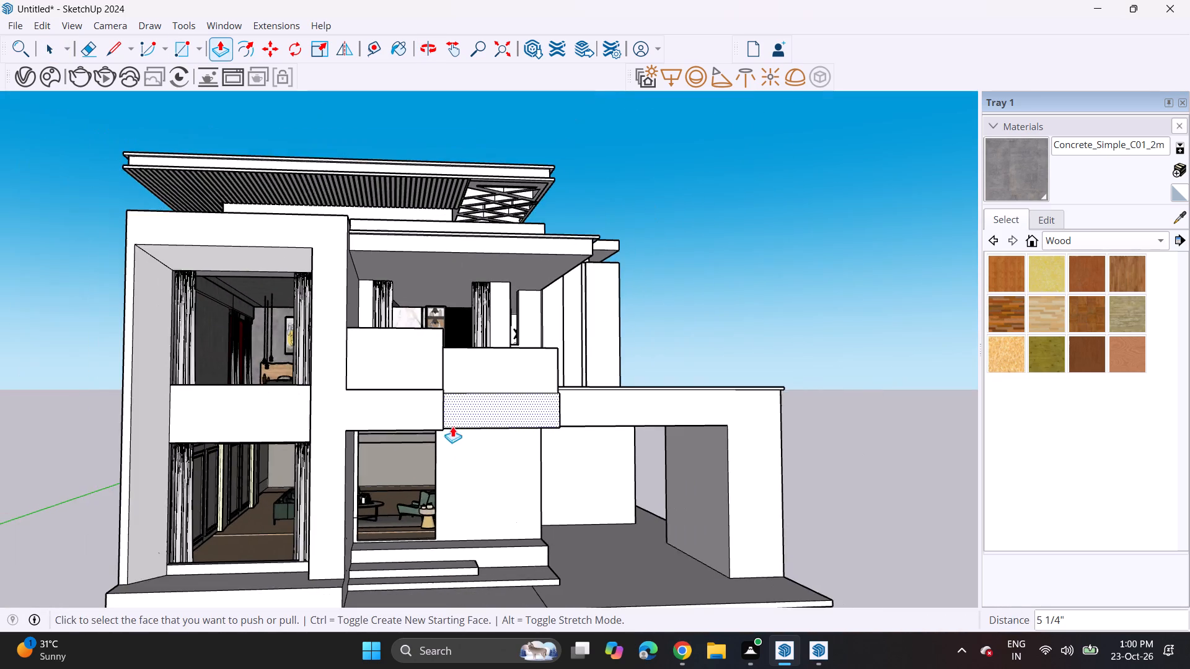
{"action": "middle_click_drag", "start_coordinate": [448, 418], "coordinate": [542, 395]}
{"action": "scroll", "coordinate": [542, 395], "scroll_direction": "up", "scroll_amount": 1}
{"action": "middle_click_drag", "start_coordinate": [529, 395], "coordinate": [470, 387]}
{"action": "scroll", "coordinate": [469, 387], "scroll_direction": "up", "scroll_amount": 1}
{"action": "scroll", "coordinate": [462, 381], "scroll_direction": "down", "scroll_amount": 5}
{"action": "middle_click_drag", "start_coordinate": [467, 410], "coordinate": [484, 388]}
{"action": "scroll", "coordinate": [480, 388], "scroll_direction": "up", "scroll_amount": 1, "text": "shift"}
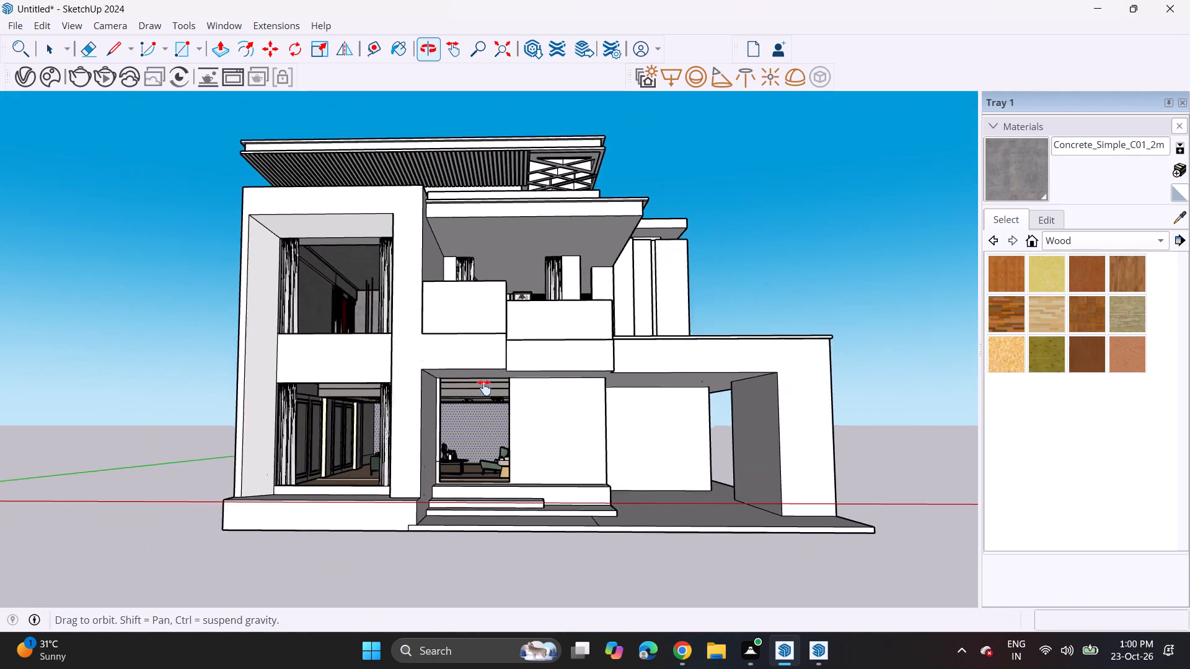
{"action": "middle_click_drag", "start_coordinate": [484, 388], "coordinate": [503, 394]}
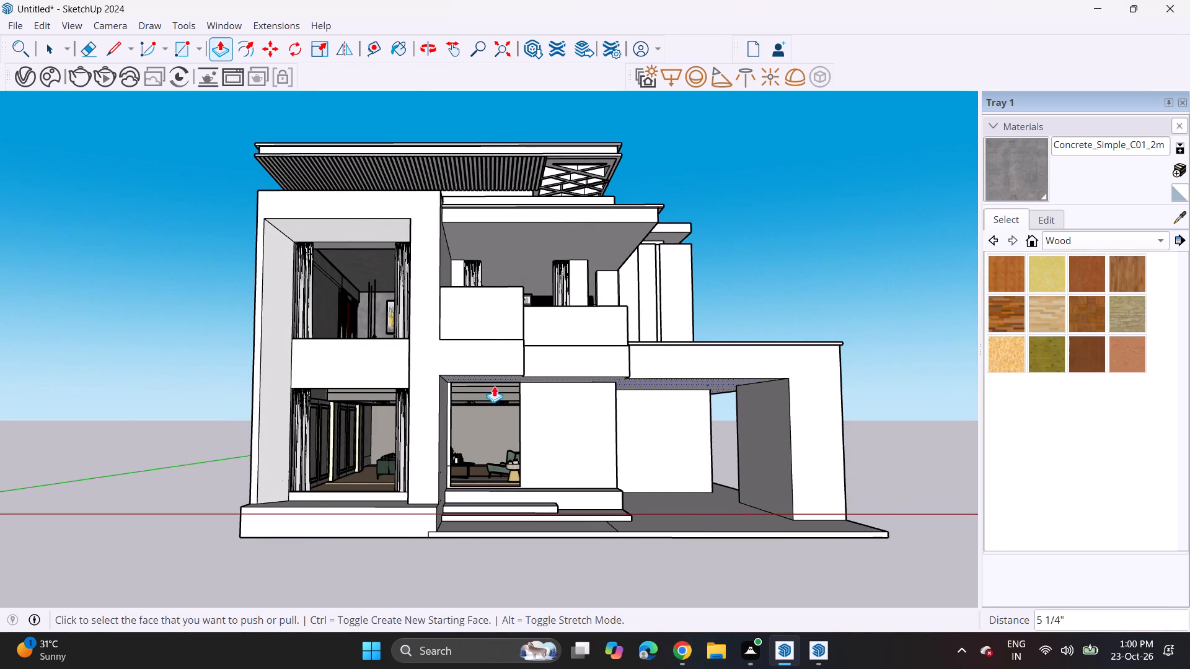
Copy the upper balcony opening's right-hand curtain down to the top right corner of the ground-floor opening behind the entrance steps.
{"action": "middle_click_drag", "start_coordinate": [526, 278], "coordinate": [521, 337]}
{"action": "scroll", "coordinate": [547, 330], "scroll_direction": "up", "scroll_amount": 6}
{"action": "key", "text": "space"}
{"action": "left_click", "coordinate": [578, 274]}
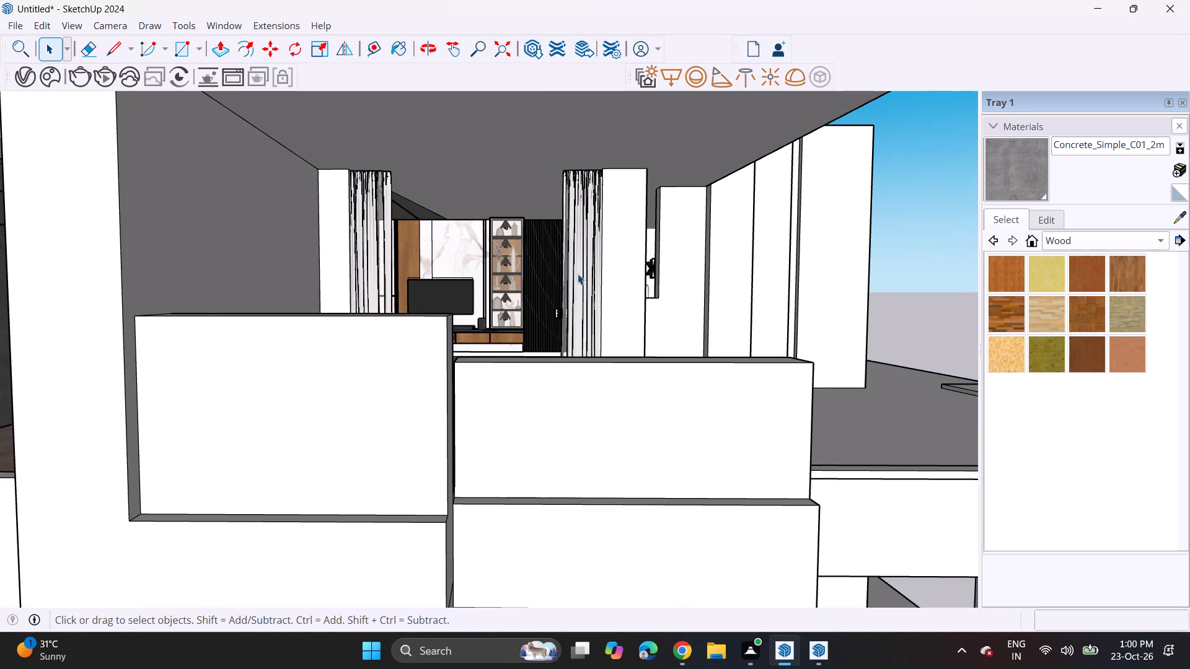
{"action": "scroll", "coordinate": [569, 295], "scroll_direction": "down", "scroll_amount": 6}
{"action": "key", "text": "m"}
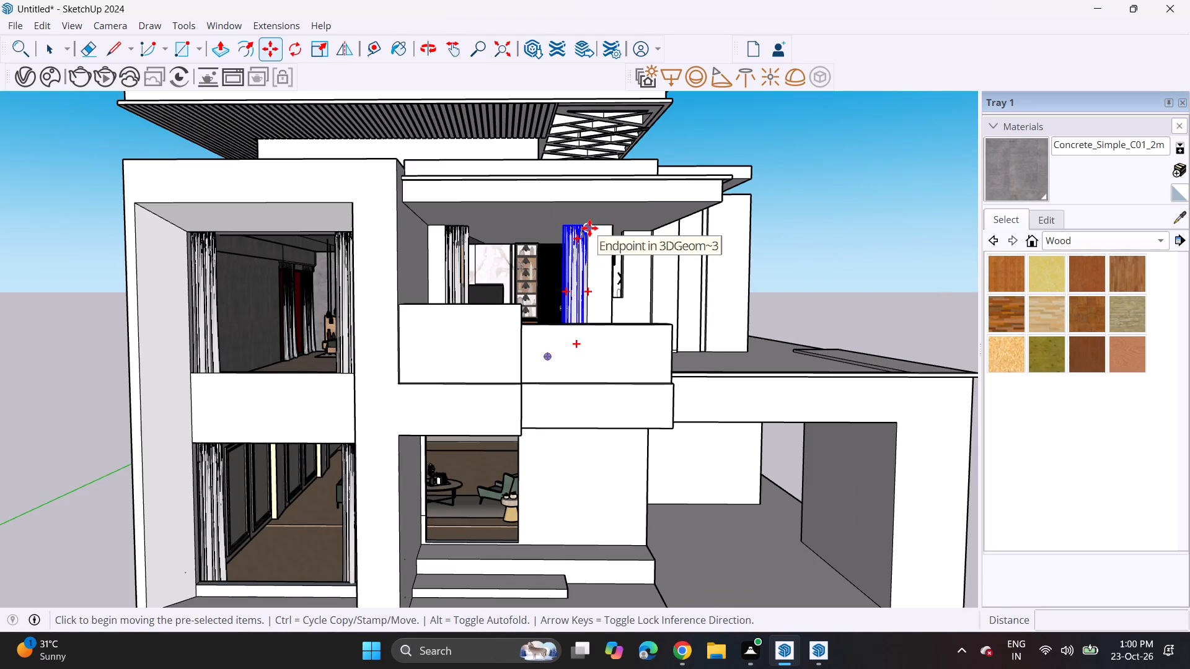
{"action": "left_click", "coordinate": [589, 228]}
{"action": "middle_click_drag", "start_coordinate": [531, 409], "coordinate": [626, 334]}
{"action": "scroll", "coordinate": [529, 409], "scroll_direction": "up", "scroll_amount": 1}
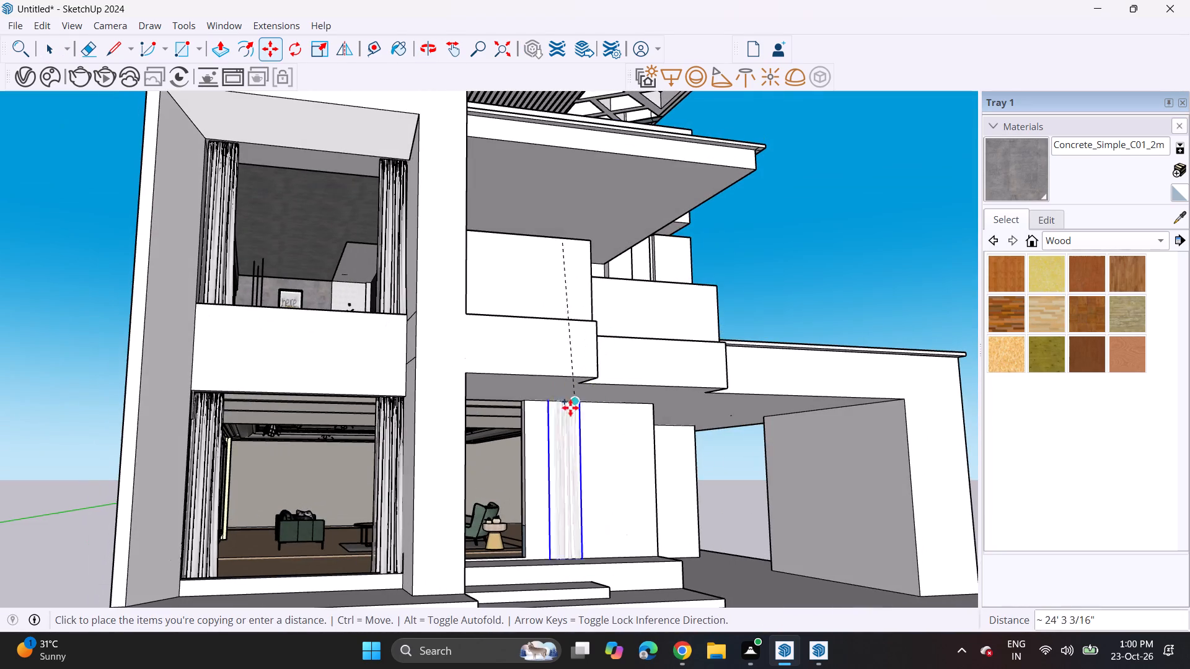
{"action": "scroll", "coordinate": [528, 425], "scroll_direction": "up", "scroll_amount": 5}
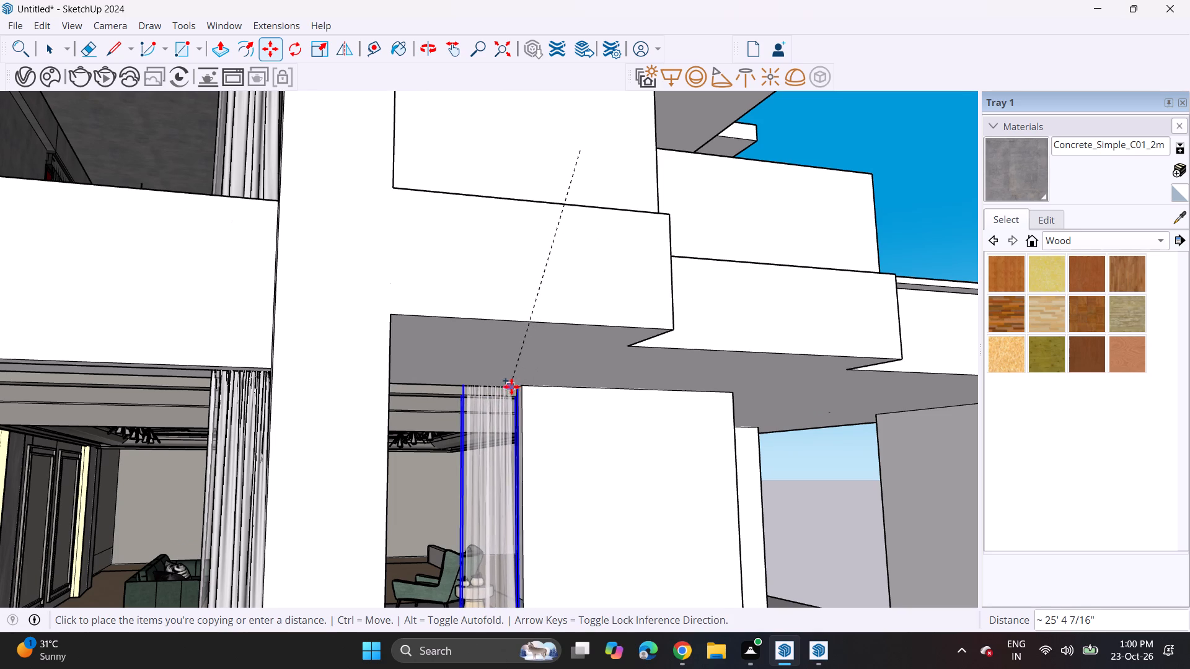
{"action": "left_click", "coordinate": [512, 386]}
Move the copied ground-floor curtain slightly in depth so it sits within the opening above its sill.
{"action": "scroll", "coordinate": [578, 357], "scroll_direction": "down", "scroll_amount": 6}
{"action": "scroll", "coordinate": [602, 398], "scroll_direction": "up", "scroll_amount": 1}
{"action": "middle_click_drag", "start_coordinate": [601, 399], "coordinate": [545, 448]}
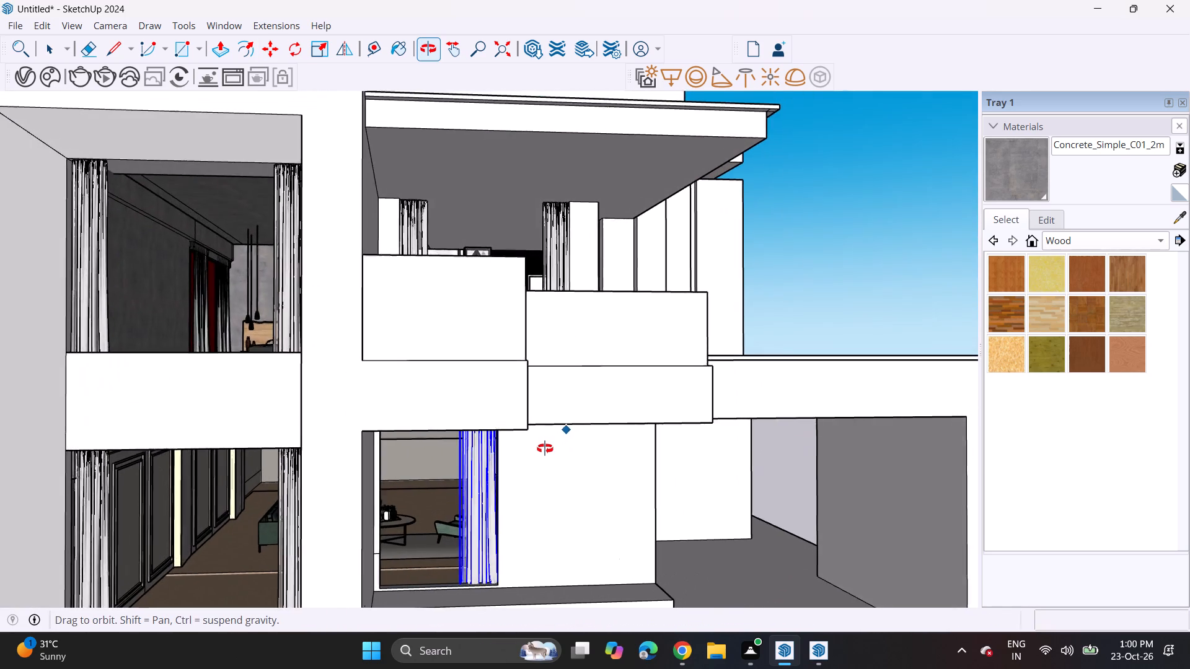
{"action": "middle_click_drag", "start_coordinate": [545, 448], "coordinate": [537, 450]}
{"action": "scroll", "coordinate": [495, 515], "scroll_direction": "up", "scroll_amount": 6}
{"action": "middle_click_drag", "start_coordinate": [472, 531], "coordinate": [472, 404], "text": "shift"}
{"action": "scroll", "coordinate": [472, 531], "scroll_direction": "up", "scroll_amount": 1, "text": "shift"}
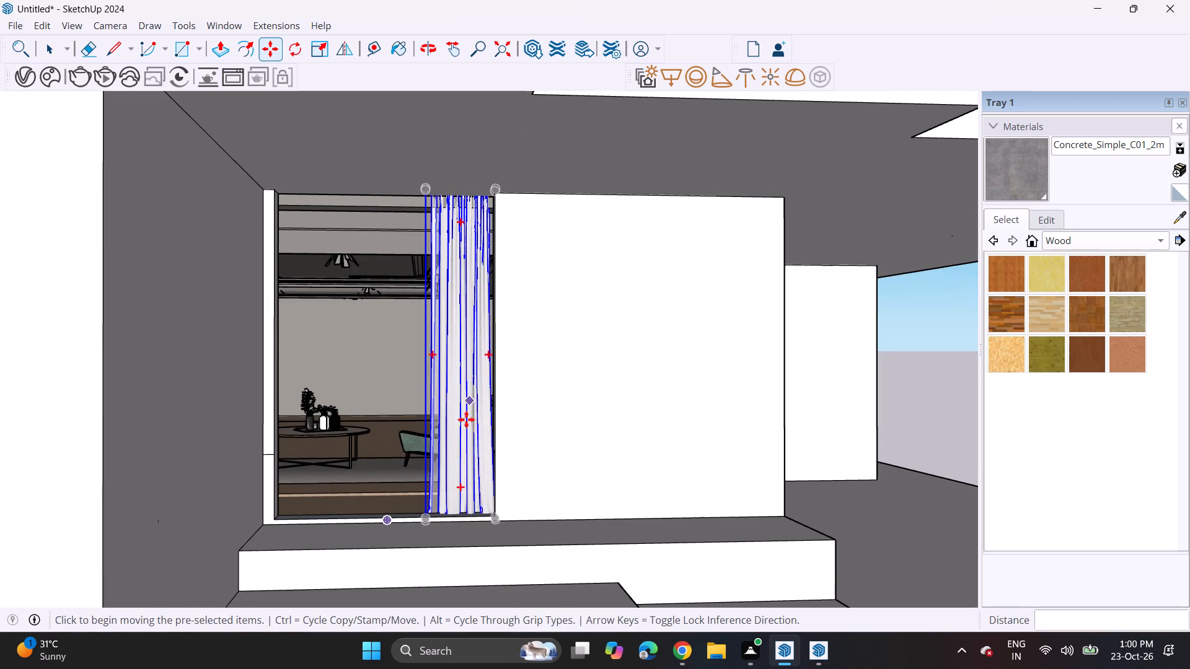
{"action": "middle_click_drag", "start_coordinate": [479, 487], "coordinate": [498, 542]}
{"action": "scroll", "coordinate": [498, 546], "scroll_direction": "up", "scroll_amount": 6}
{"action": "left_click", "coordinate": [483, 554]}
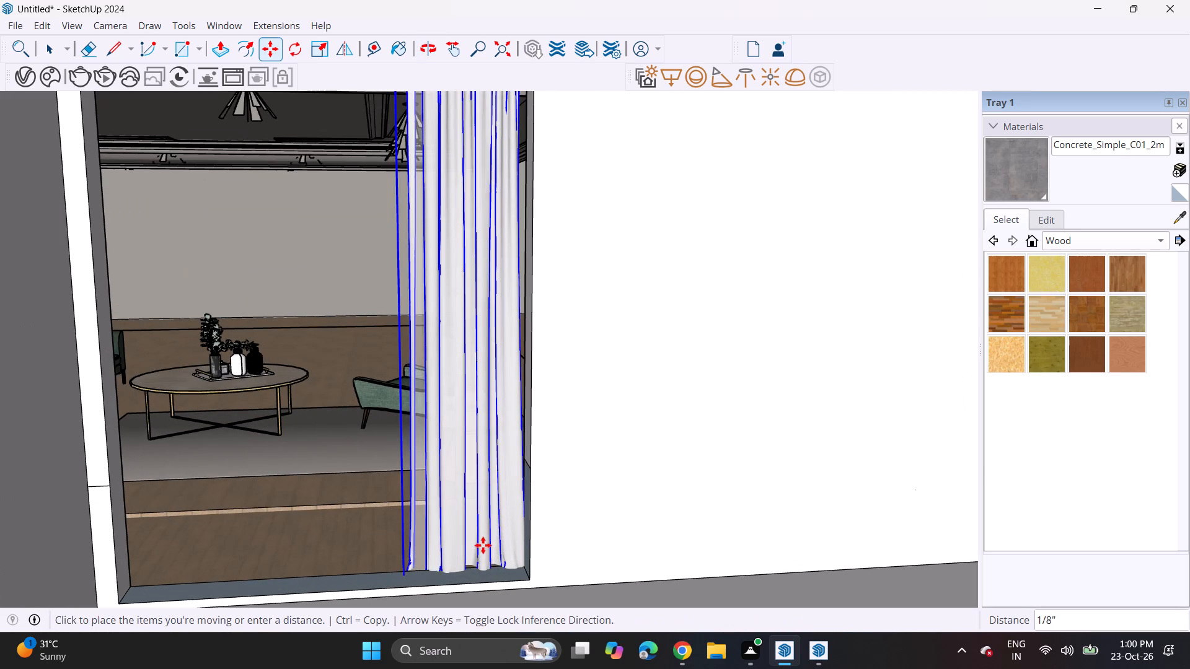
{"action": "left_click", "coordinate": [483, 543]}
{"action": "key", "text": "space"}
{"action": "left_click", "coordinate": [589, 400]}
Move the ground-floor curtain 3 9/16" sideways toward the opening's right-hand wall edge.
{"action": "scroll", "coordinate": [585, 381], "scroll_direction": "down", "scroll_amount": 7}
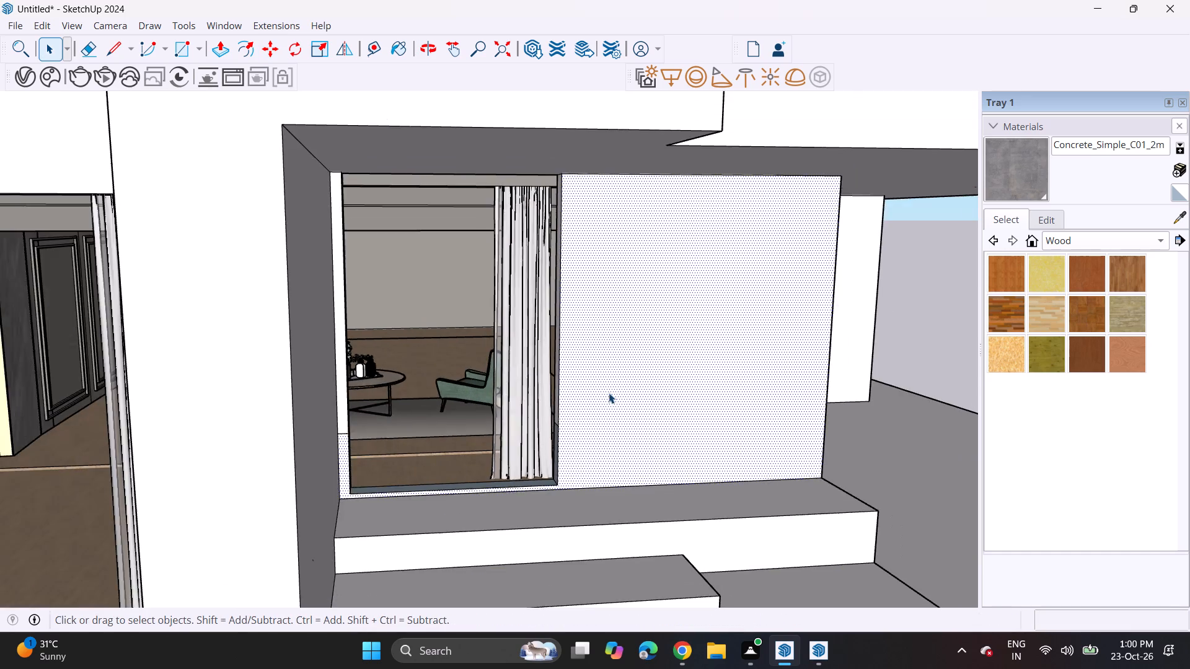
{"action": "middle_click_drag", "start_coordinate": [602, 378], "coordinate": [596, 336]}
{"action": "scroll", "coordinate": [587, 336], "scroll_direction": "down", "scroll_amount": 4}
{"action": "scroll", "coordinate": [535, 273], "scroll_direction": "up", "scroll_amount": 7}
{"action": "left_click", "coordinate": [540, 254]}
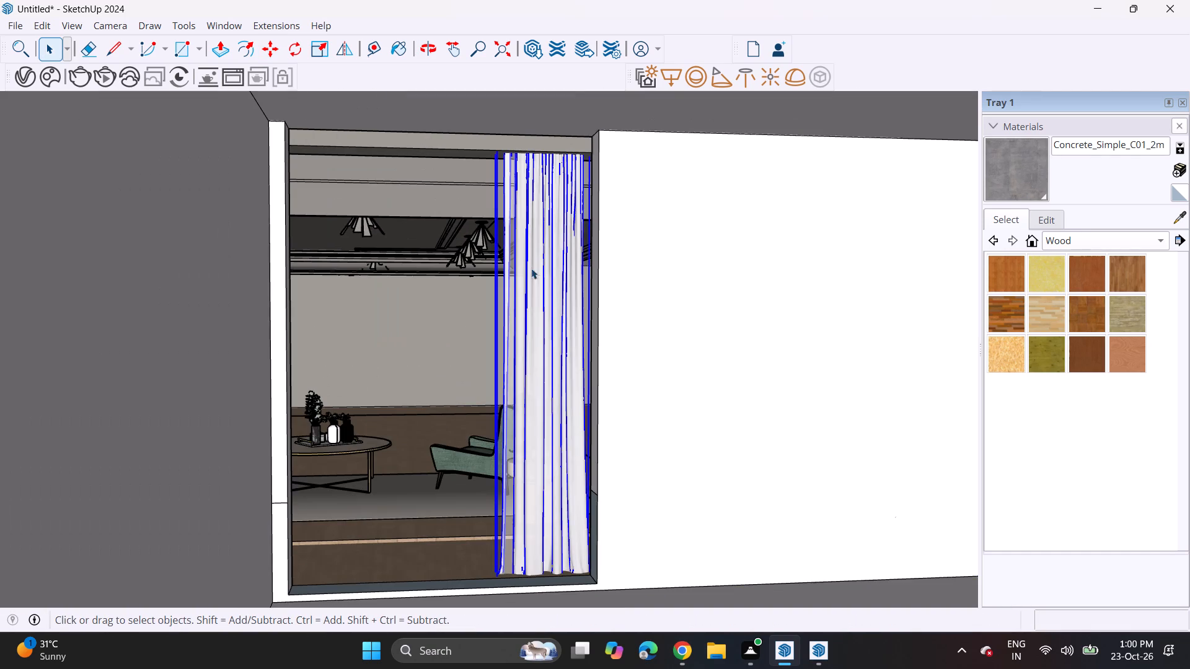
{"action": "key", "text": "m"}
{"action": "left_click", "coordinate": [511, 284]}
{"action": "left_click", "coordinate": [520, 282]}
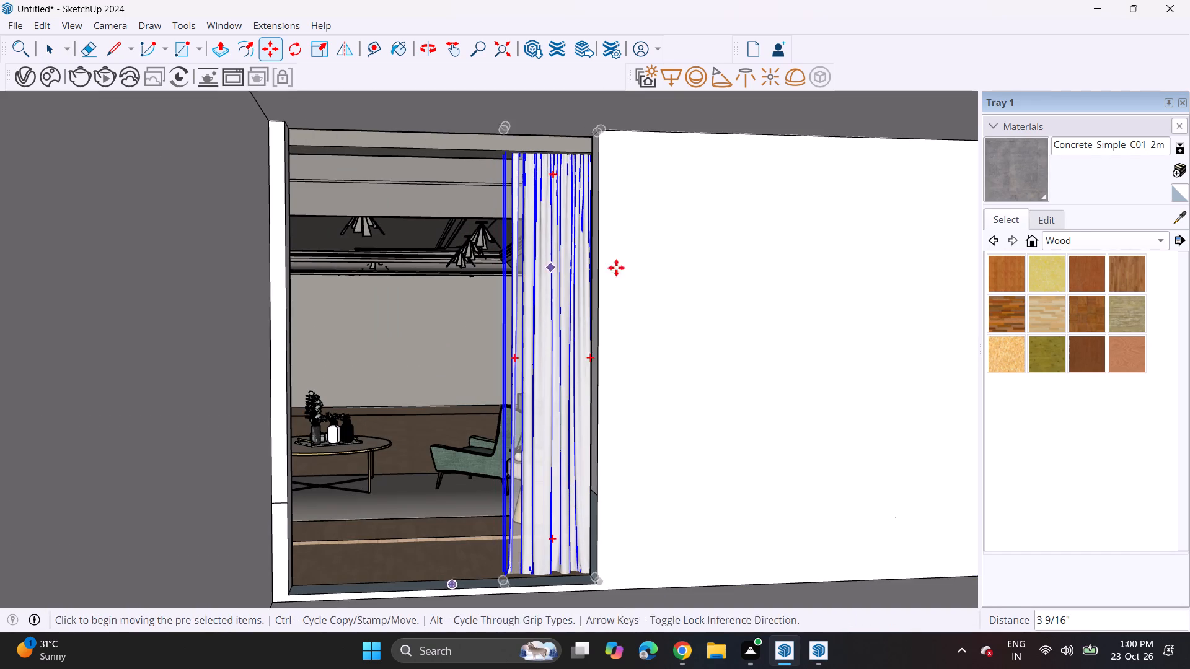
{"action": "key", "text": "space"}
{"action": "left_click", "coordinate": [637, 291]}
Review the curtains in the ground-floor and upper-floor front openings.
{"action": "scroll", "coordinate": [602, 295], "scroll_direction": "down", "scroll_amount": 6}
{"action": "middle_click_drag", "start_coordinate": [602, 302], "coordinate": [549, 302]}
{"action": "scroll", "coordinate": [546, 302], "scroll_direction": "up", "scroll_amount": 1}
{"action": "scroll", "coordinate": [545, 302], "scroll_direction": "down", "scroll_amount": 7}
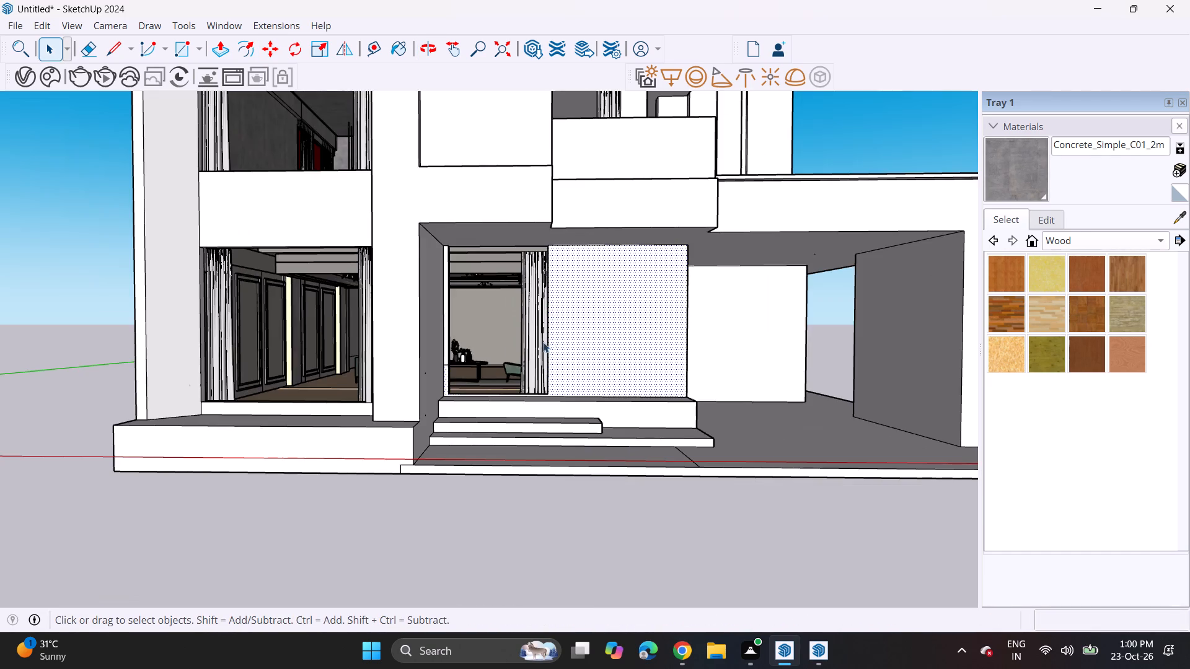
{"action": "middle_click_drag", "start_coordinate": [537, 342], "coordinate": [606, 394]}
{"action": "middle_click_drag", "start_coordinate": [357, 224], "coordinate": [319, 304]}
{"action": "scroll", "coordinate": [319, 304], "scroll_direction": "up", "scroll_amount": 1}
{"action": "middle_click_drag", "start_coordinate": [322, 305], "coordinate": [331, 307]}
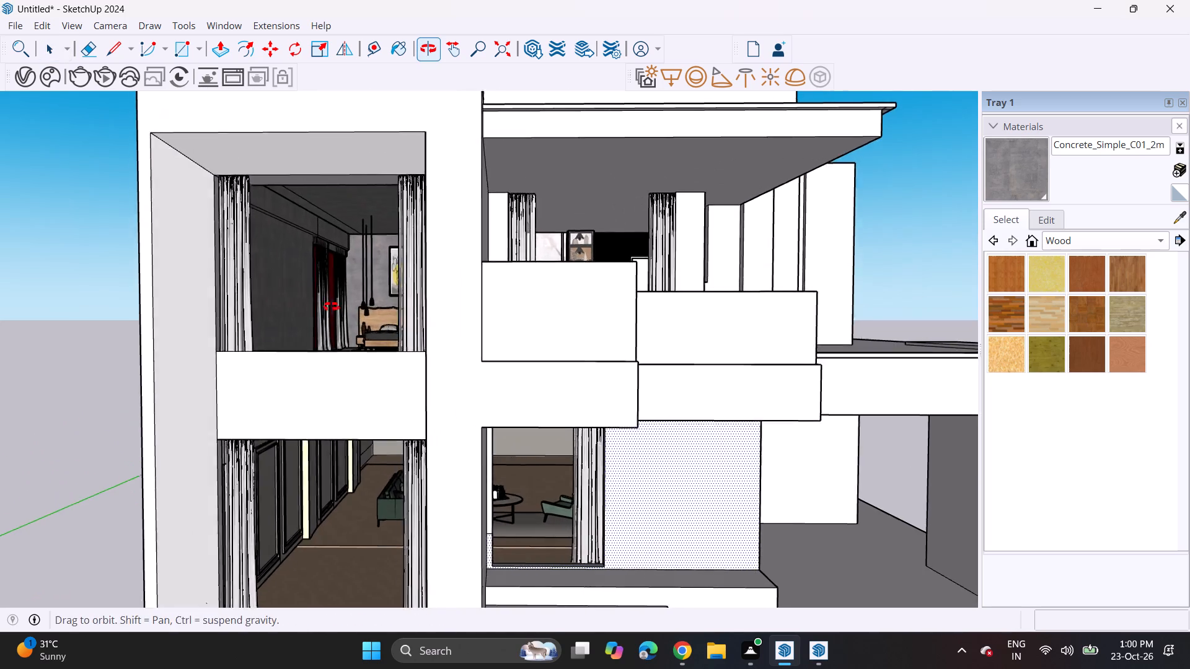
{"action": "middle_click_drag", "start_coordinate": [331, 307], "coordinate": [342, 304]}
{"action": "scroll", "coordinate": [342, 304], "scroll_direction": "down", "scroll_amount": 5}
Import the modern+door model from the Downloads folder and place it in the open area beside the carport.
{"action": "left_click", "coordinate": [16, 19]}
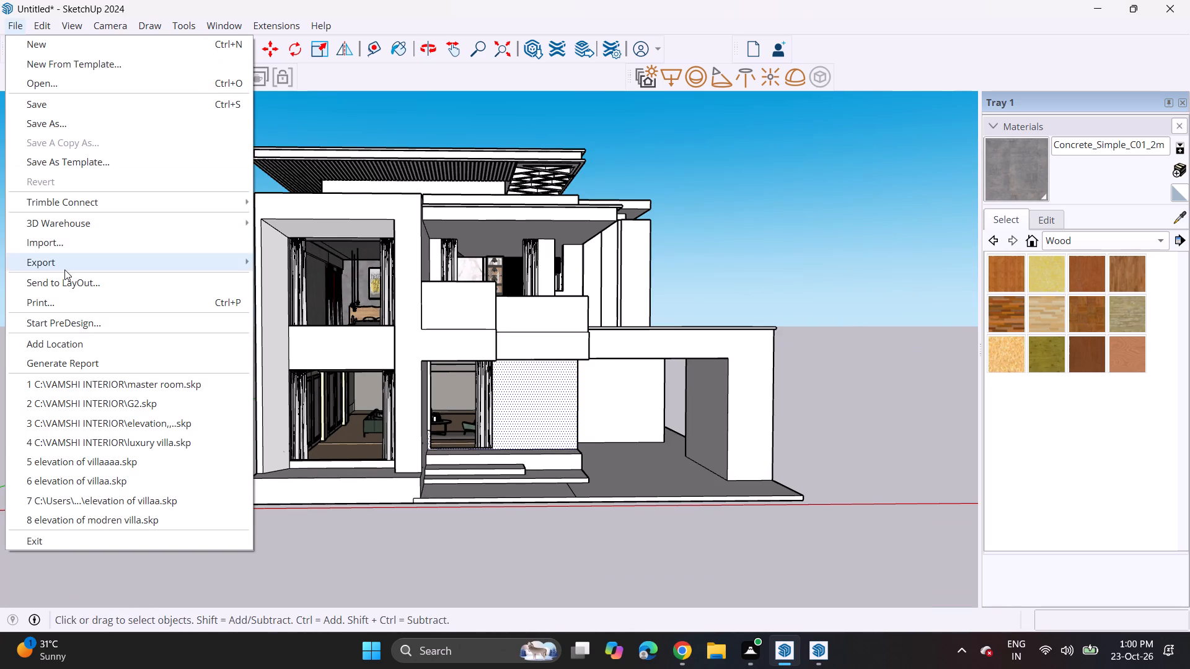
{"action": "left_click", "coordinate": [63, 235]}
{"action": "scroll", "coordinate": [389, 188], "scroll_direction": "down", "scroll_amount": 19}
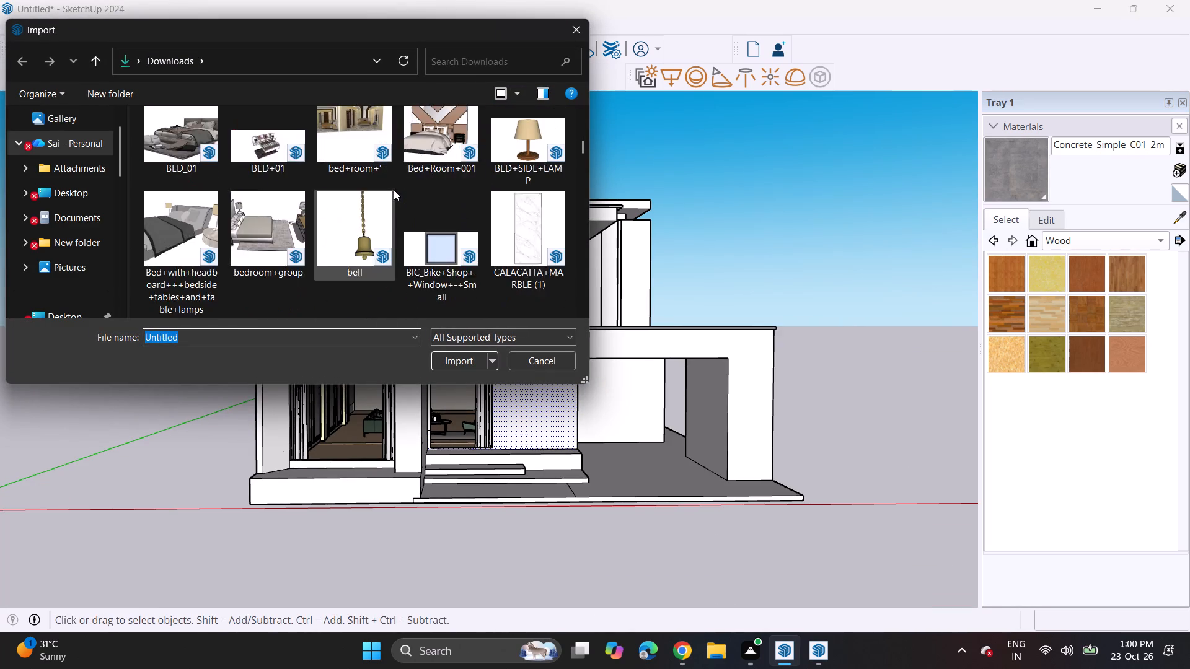
{"action": "scroll", "coordinate": [394, 190], "scroll_direction": "down", "scroll_amount": 12}
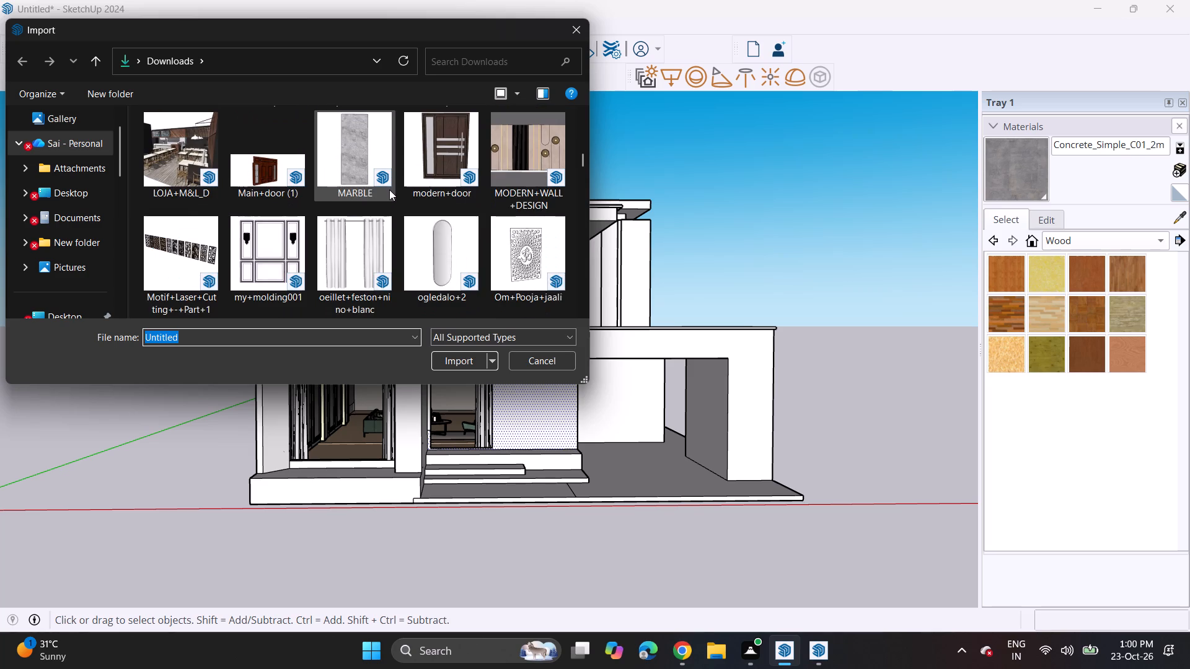
{"action": "scroll", "coordinate": [389, 190], "scroll_direction": "down", "scroll_amount": 2}
{"action": "scroll", "coordinate": [387, 190], "scroll_direction": "up", "scroll_amount": 3}
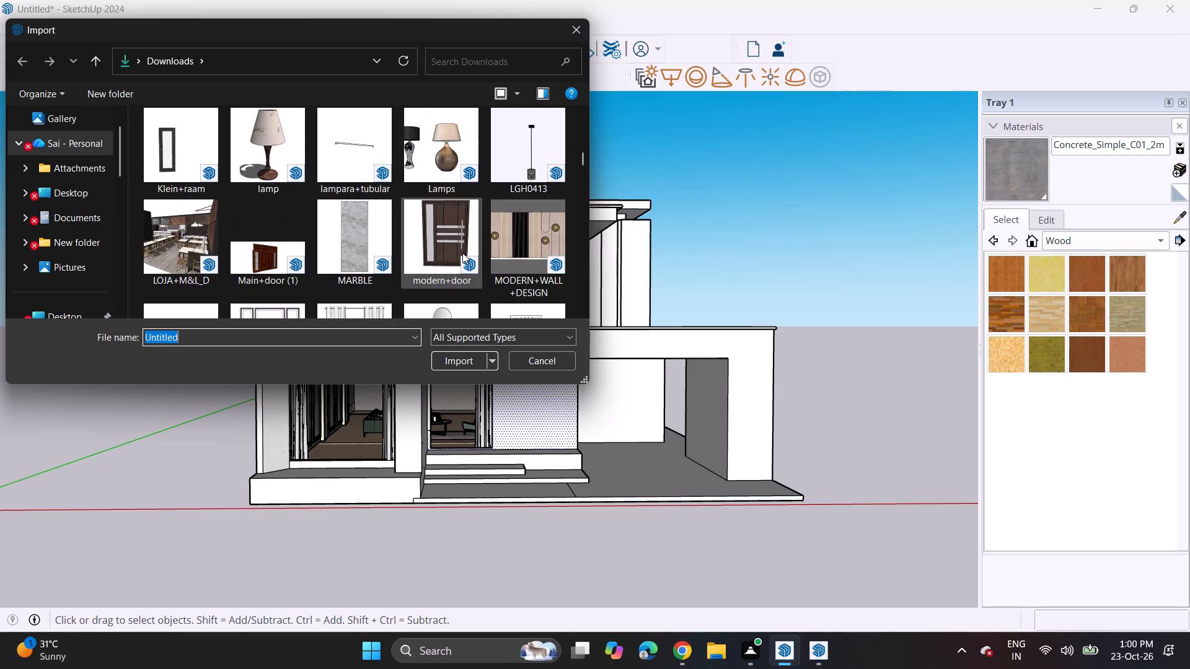
{"action": "left_click", "coordinate": [413, 259]}
{"action": "left_click", "coordinate": [467, 358]}
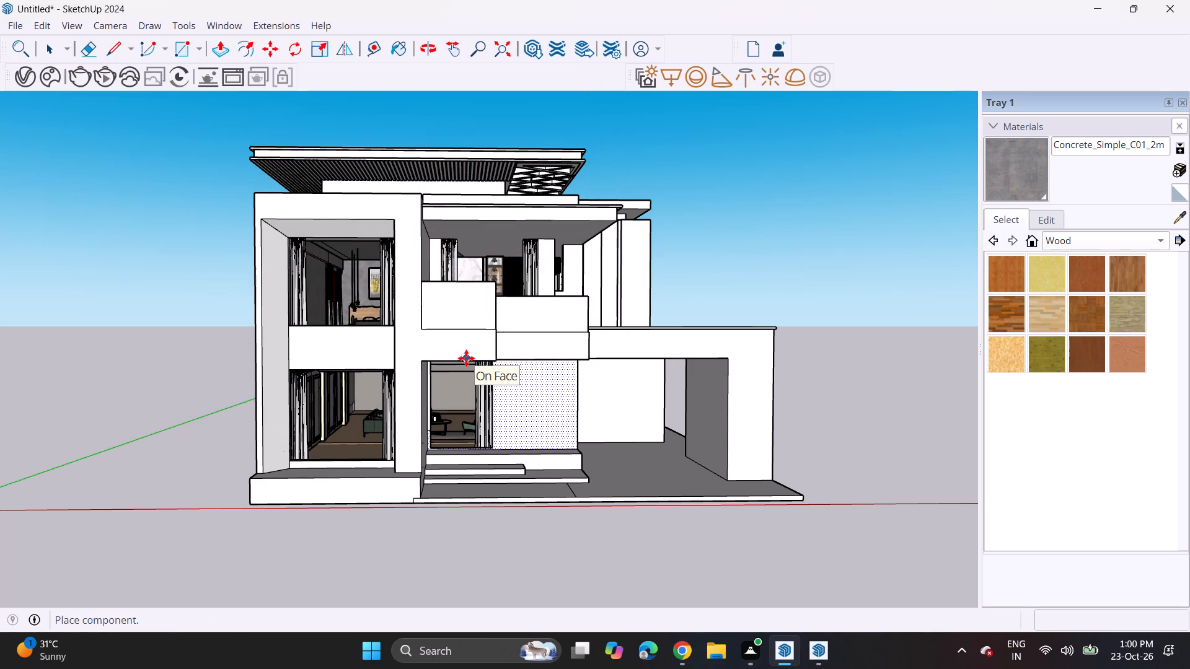
{"action": "scroll", "coordinate": [462, 360], "scroll_direction": "down", "scroll_amount": 5}
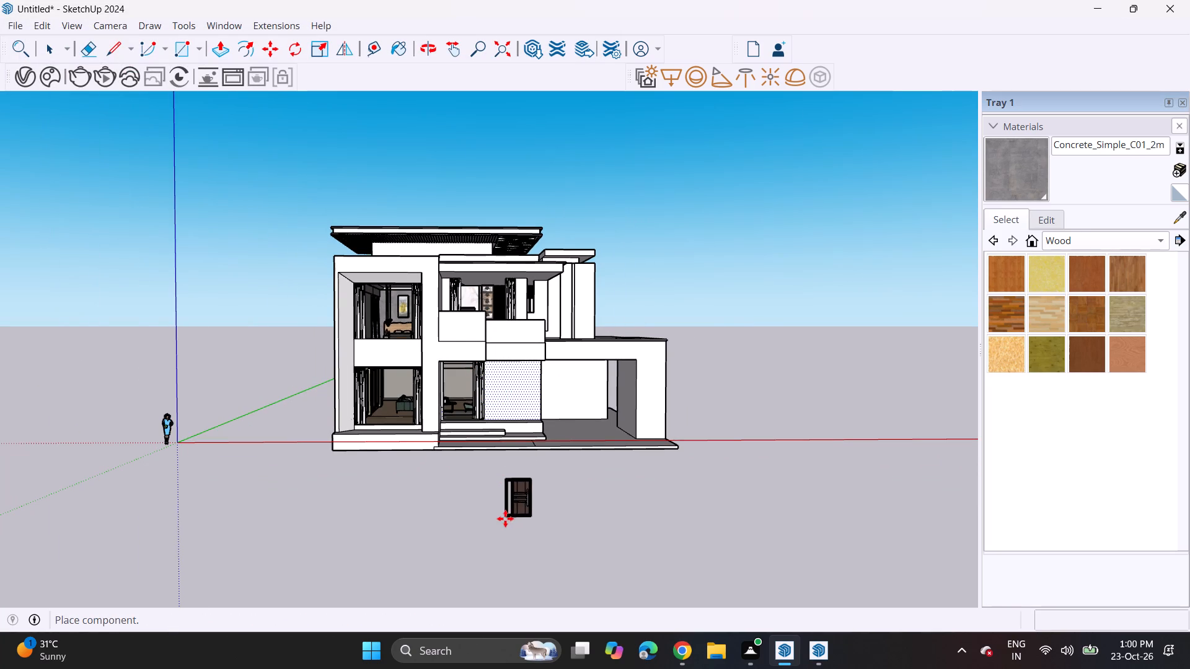
{"action": "scroll", "coordinate": [505, 520], "scroll_direction": "down", "scroll_amount": 2}
{"action": "left_click", "coordinate": [734, 428]}
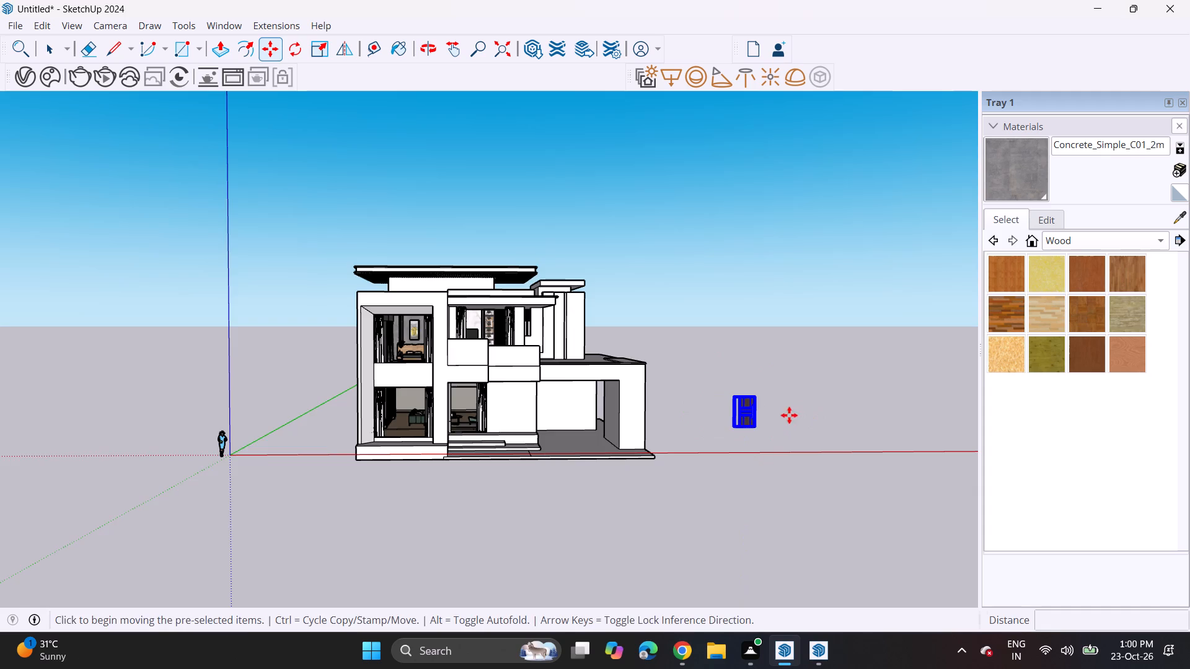
Rotate the imported door model half a turn about the vertical axis on the ground beside the carport.
{"action": "middle_click_drag", "start_coordinate": [789, 415], "coordinate": [801, 474]}
{"action": "scroll", "coordinate": [801, 469], "scroll_direction": "up", "scroll_amount": 4}
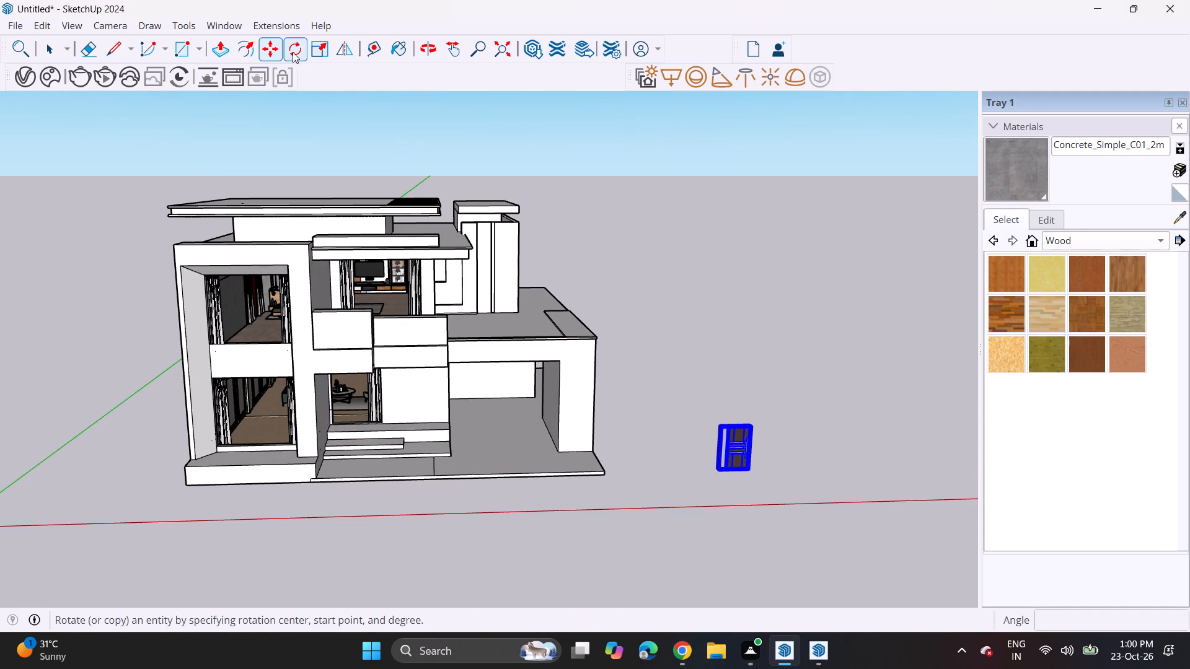
{"action": "left_click", "coordinate": [293, 52]}
{"action": "left_click", "coordinate": [717, 504]}
{"action": "left_click", "coordinate": [765, 505]}
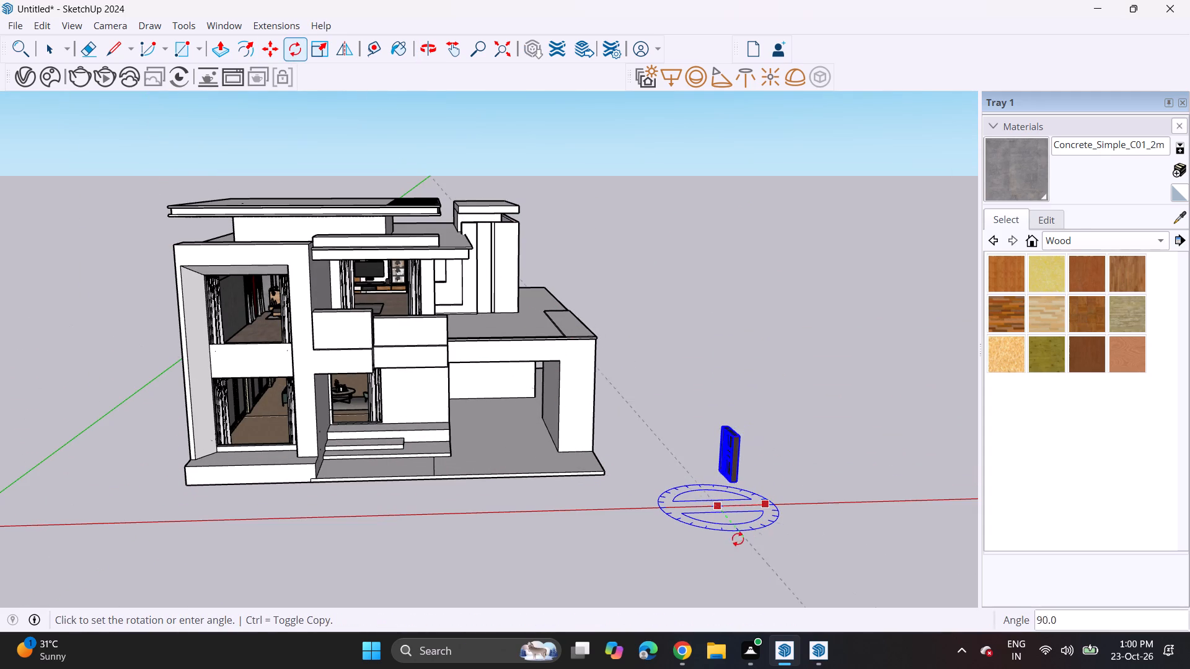
{"action": "left_click", "coordinate": [622, 505]}
Move the door by its upper corner about 60' 8 5/8" toward the ground-floor entrance opening above the steps.
{"action": "scroll", "coordinate": [765, 473], "scroll_direction": "up", "scroll_amount": 5}
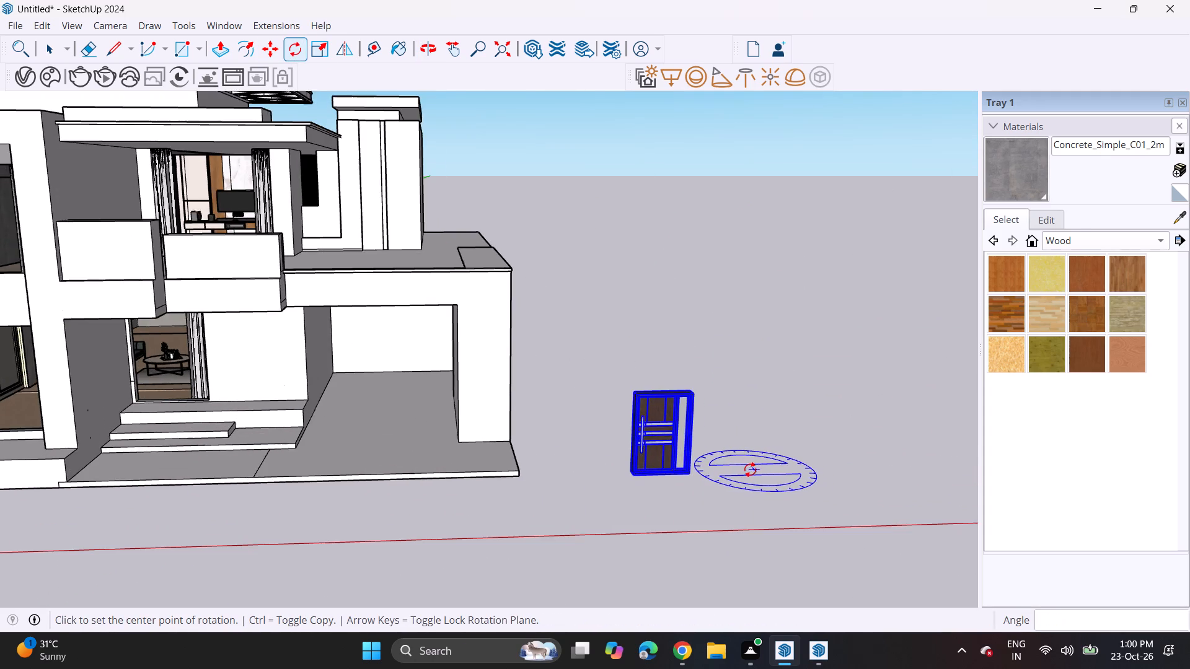
{"action": "scroll", "coordinate": [736, 466], "scroll_direction": "up", "scroll_amount": 4}
{"action": "key", "text": "m"}
{"action": "left_click", "coordinate": [664, 339]}
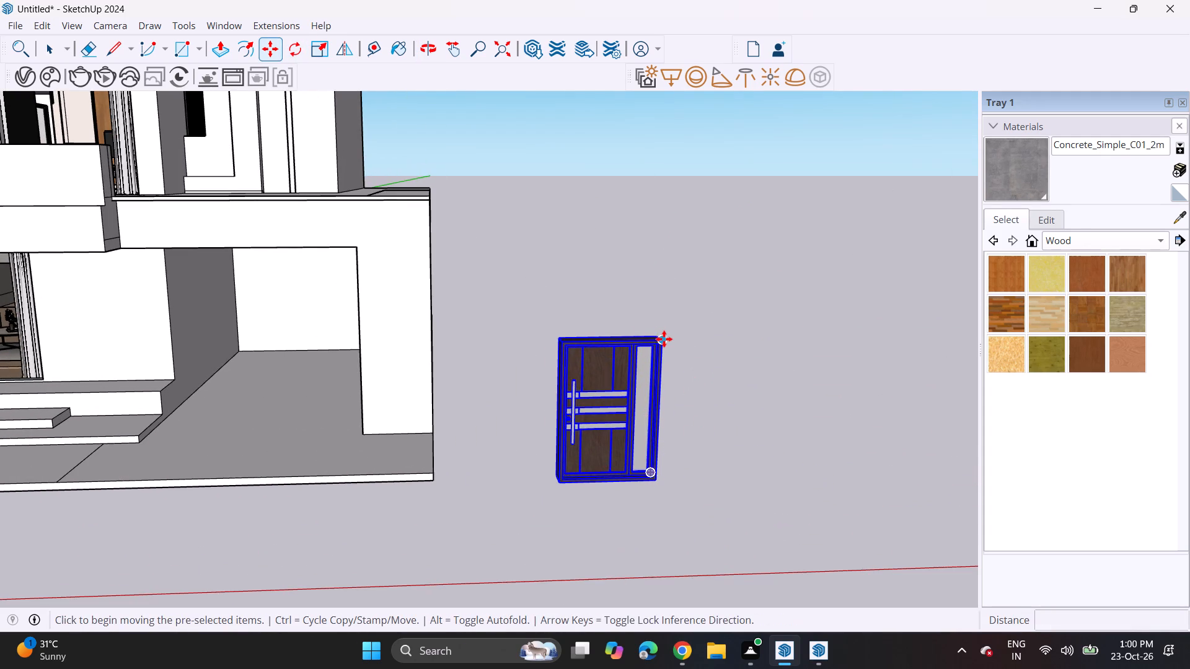
{"action": "middle_click_drag", "start_coordinate": [374, 302], "coordinate": [757, 339], "text": "shift"}
{"action": "scroll", "coordinate": [208, 302], "scroll_direction": "up", "scroll_amount": 1, "text": "shift"}
{"action": "middle_click_drag", "start_coordinate": [209, 302], "coordinate": [320, 258], "text": "shift"}
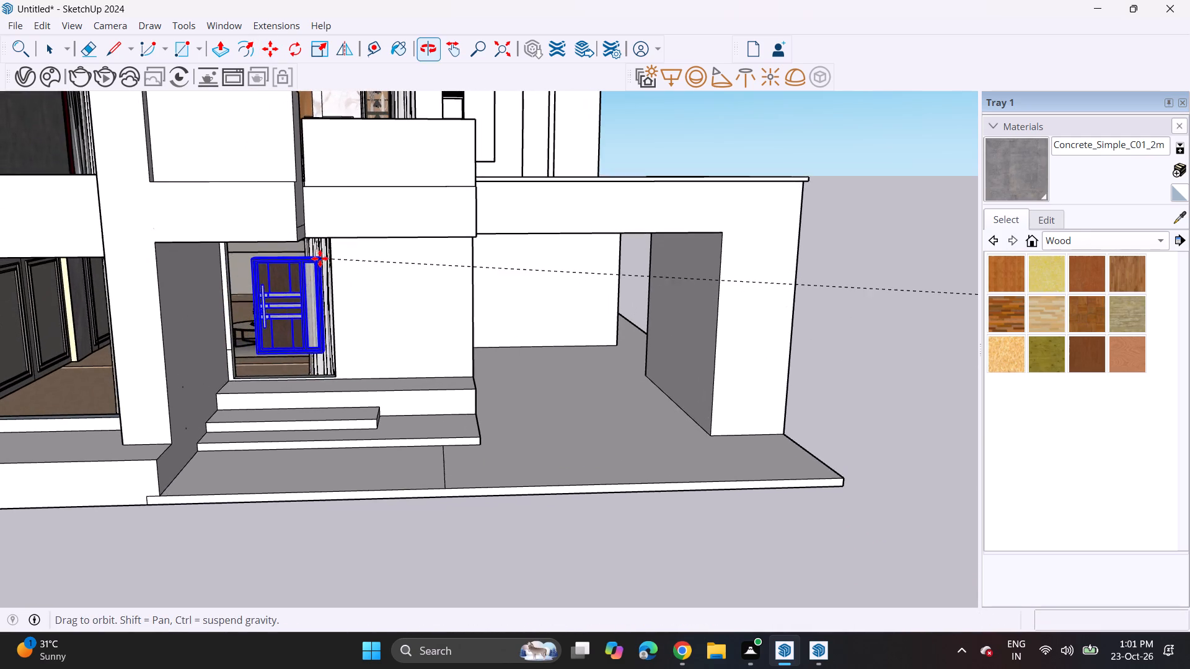
{"action": "scroll", "coordinate": [316, 256], "scroll_direction": "up", "scroll_amount": 5}
{"action": "left_click", "coordinate": [326, 264]}
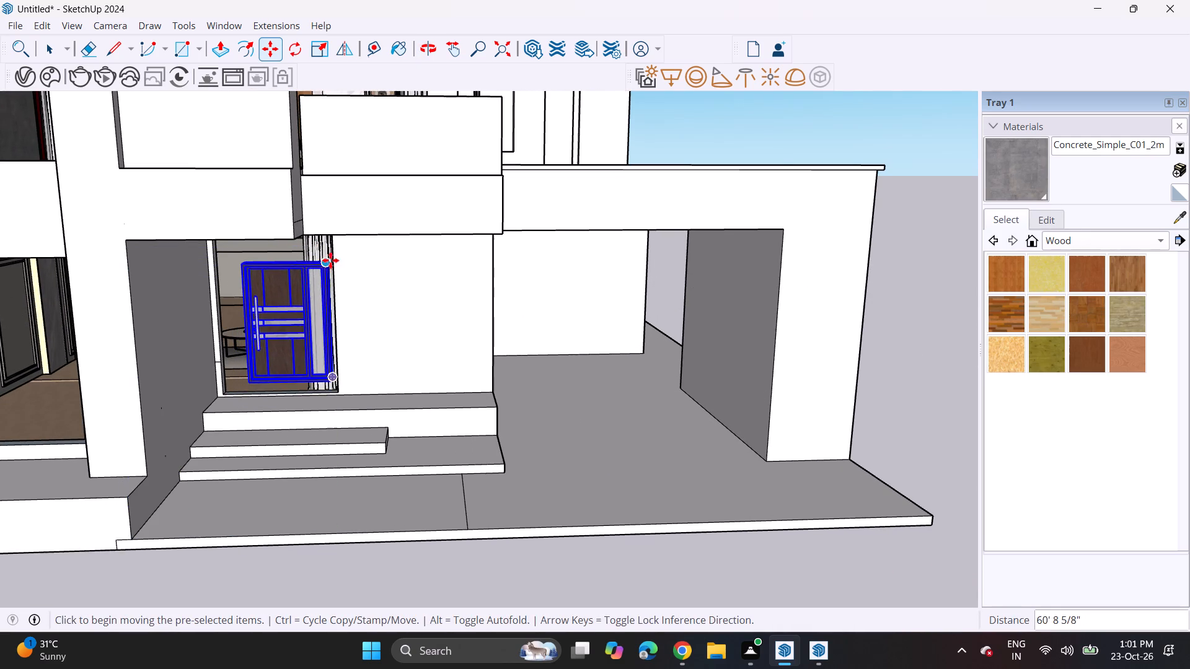
Move the door under the porch slab and bring its upper corner near the entrance opening's head beside the plain wall.
{"action": "scroll", "coordinate": [330, 251], "scroll_direction": "up", "scroll_amount": 6}
{"action": "middle_click_drag", "start_coordinate": [314, 263], "coordinate": [281, 229]}
{"action": "scroll", "coordinate": [297, 260], "scroll_direction": "up", "scroll_amount": 1}
{"action": "scroll", "coordinate": [249, 230], "scroll_direction": "down", "scroll_amount": 5}
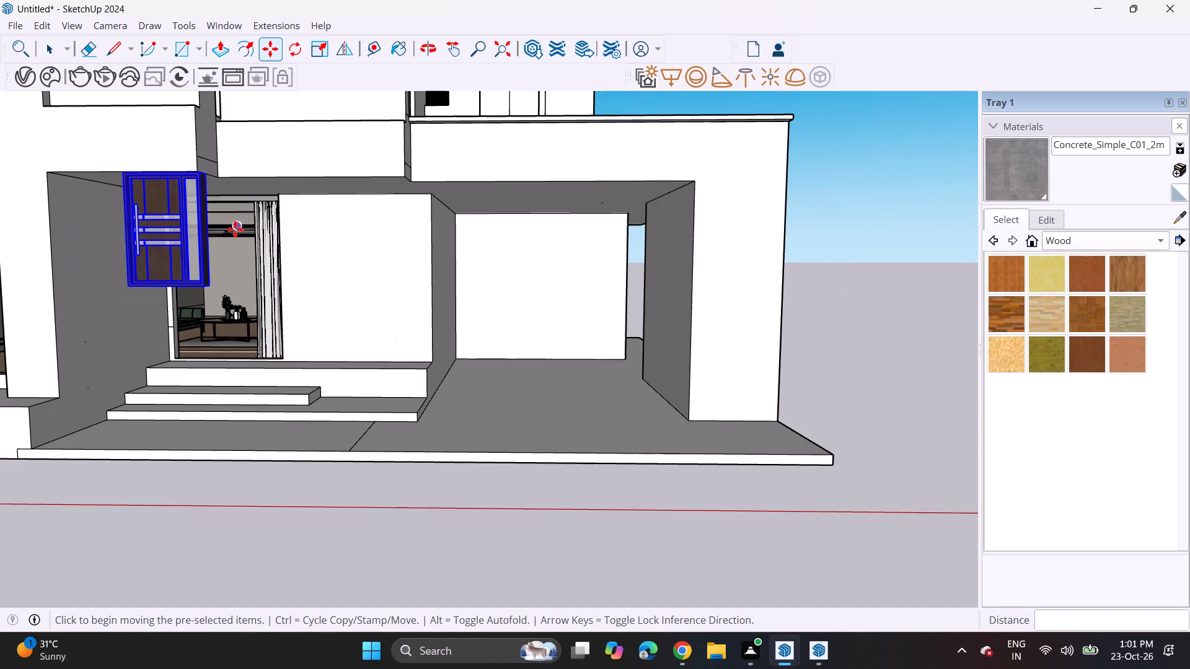
{"action": "left_click", "coordinate": [201, 168]}
{"action": "scroll", "coordinate": [226, 217], "scroll_direction": "up", "scroll_amount": 5}
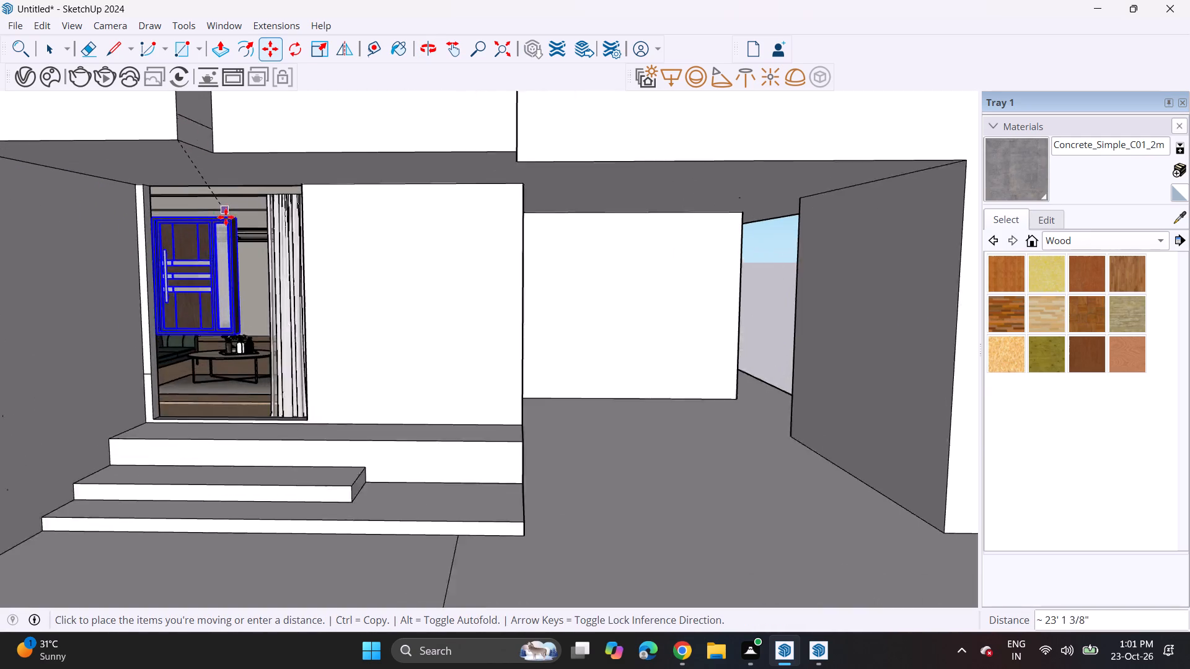
{"action": "scroll", "coordinate": [242, 216], "scroll_direction": "up", "scroll_amount": 6}
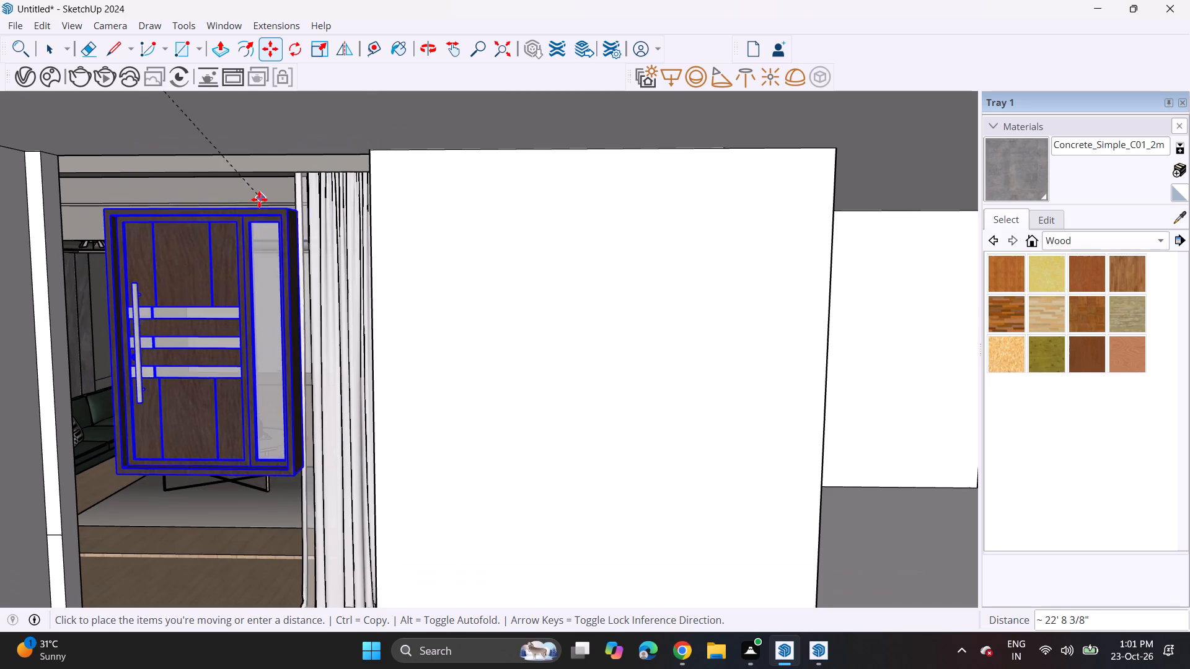
{"action": "left_click", "coordinate": [259, 199]}
{"action": "left_click", "coordinate": [285, 213]}
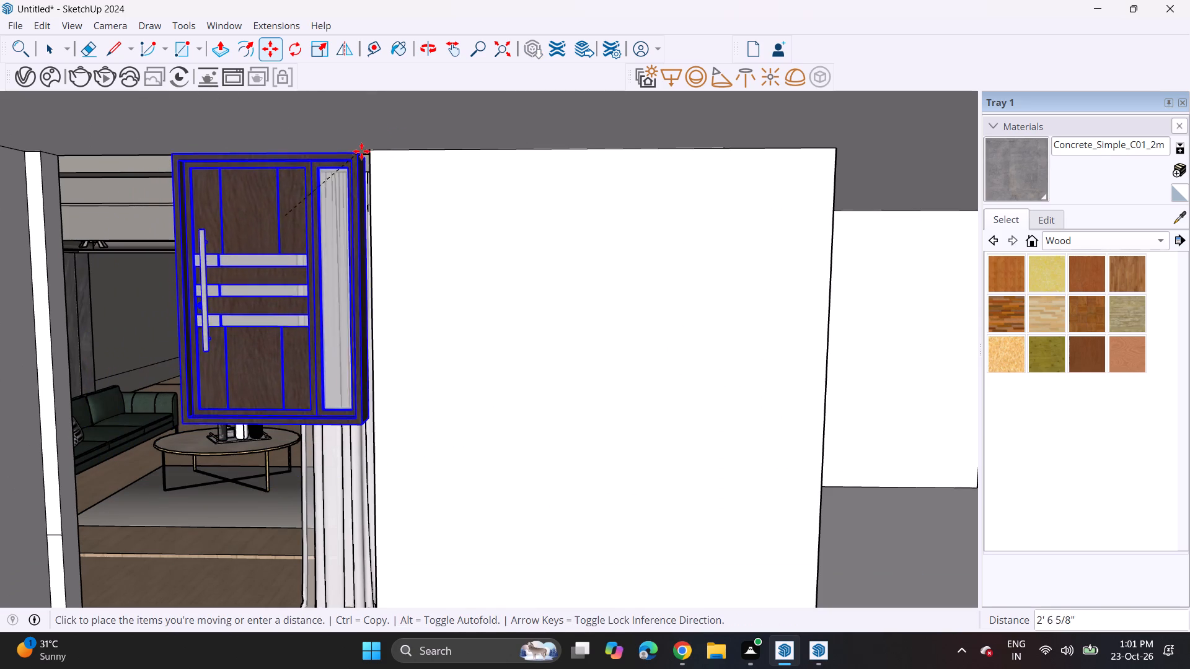
{"action": "left_click", "coordinate": [343, 155]}
Shift the door sideways and in depth toward the upper corner where the entrance opening meets the plain wall.
{"action": "middle_click_drag", "start_coordinate": [326, 157], "coordinate": [200, 160]}
{"action": "scroll", "coordinate": [235, 161], "scroll_direction": "up", "scroll_amount": 1}
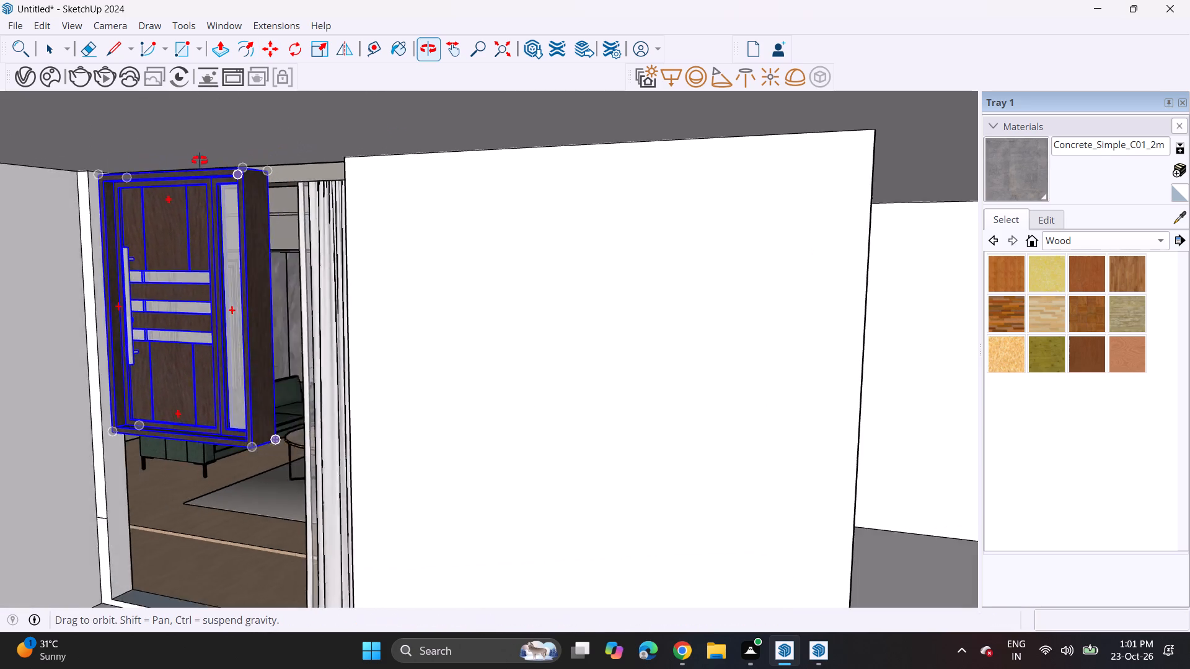
{"action": "middle_click_drag", "start_coordinate": [200, 160], "coordinate": [174, 160]}
{"action": "scroll", "coordinate": [223, 162], "scroll_direction": "up", "scroll_amount": 6}
{"action": "left_click", "coordinate": [223, 177]}
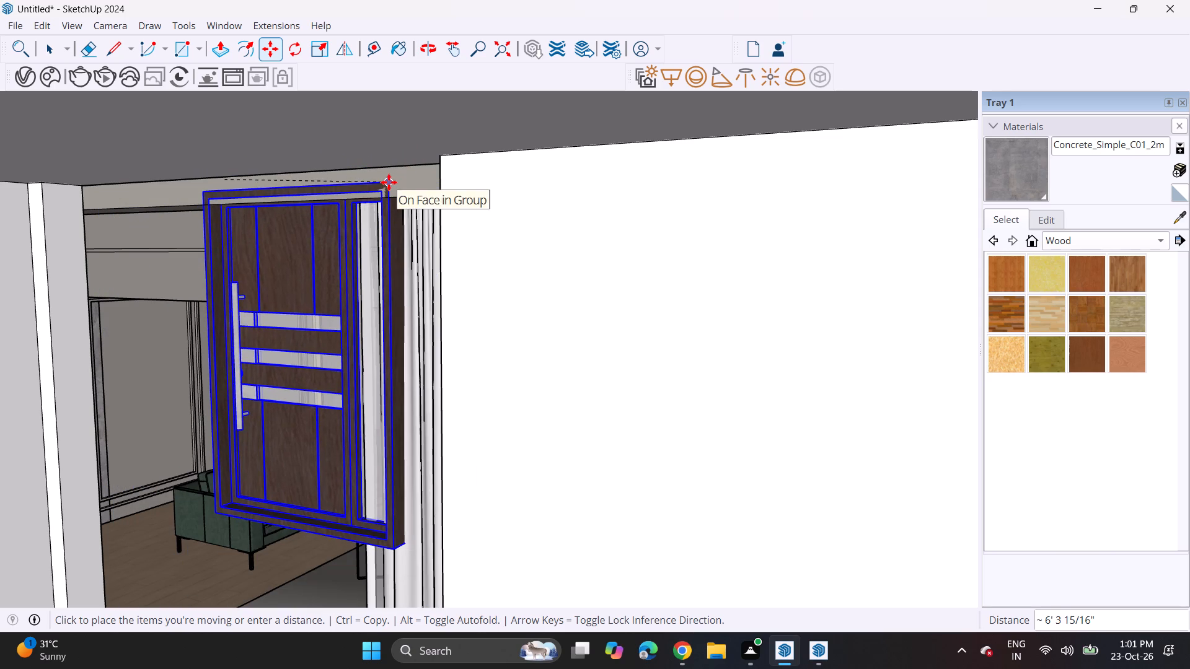
{"action": "left_click", "coordinate": [389, 182]}
{"action": "left_click", "coordinate": [394, 183]}
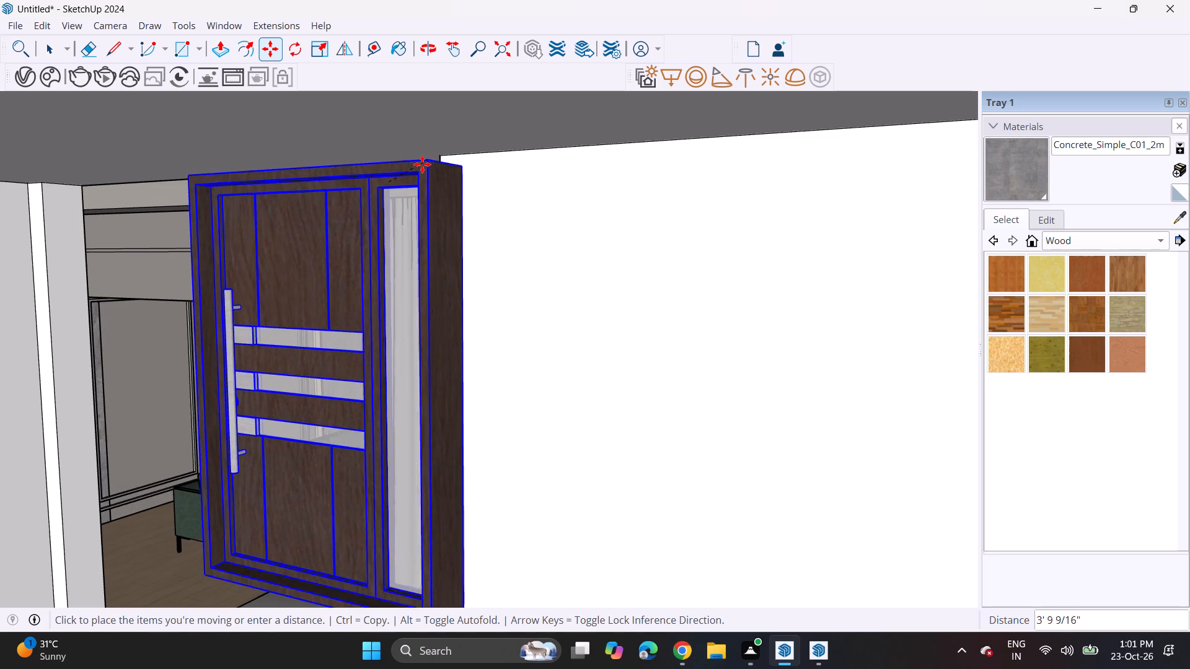
{"action": "left_click", "coordinate": [417, 168]}
Move the door's upper corner onto the entrance opening's top corner, directly under the porch slab.
{"action": "middle_click_drag", "start_coordinate": [412, 182], "coordinate": [768, 219]}
{"action": "middle_click_drag", "start_coordinate": [755, 194], "coordinate": [749, 182]}
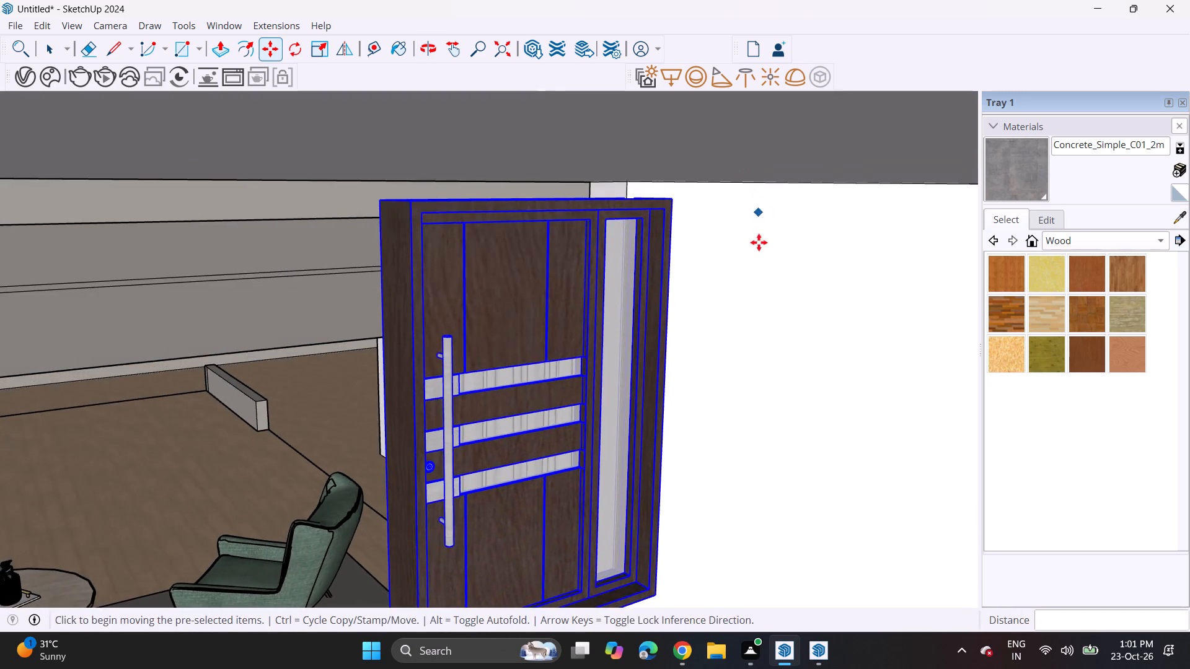
{"action": "middle_click_drag", "start_coordinate": [740, 254], "coordinate": [697, 167], "text": "shift"}
{"action": "scroll", "coordinate": [707, 199], "scroll_direction": "up", "scroll_amount": 1, "text": "shift"}
{"action": "scroll", "coordinate": [668, 138], "scroll_direction": "up", "scroll_amount": 6}
{"action": "middle_click_drag", "start_coordinate": [637, 126], "coordinate": [723, 268]}
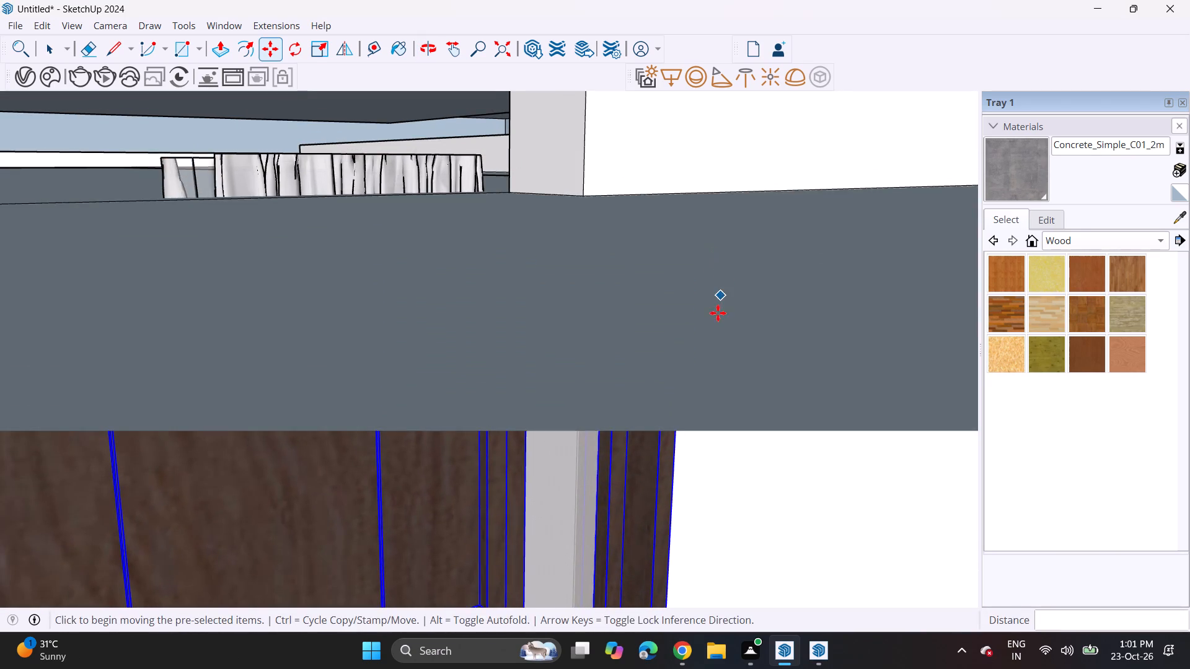
{"action": "middle_click_drag", "start_coordinate": [715, 314], "coordinate": [687, 79], "text": "shift"}
{"action": "left_click", "coordinate": [684, 185]}
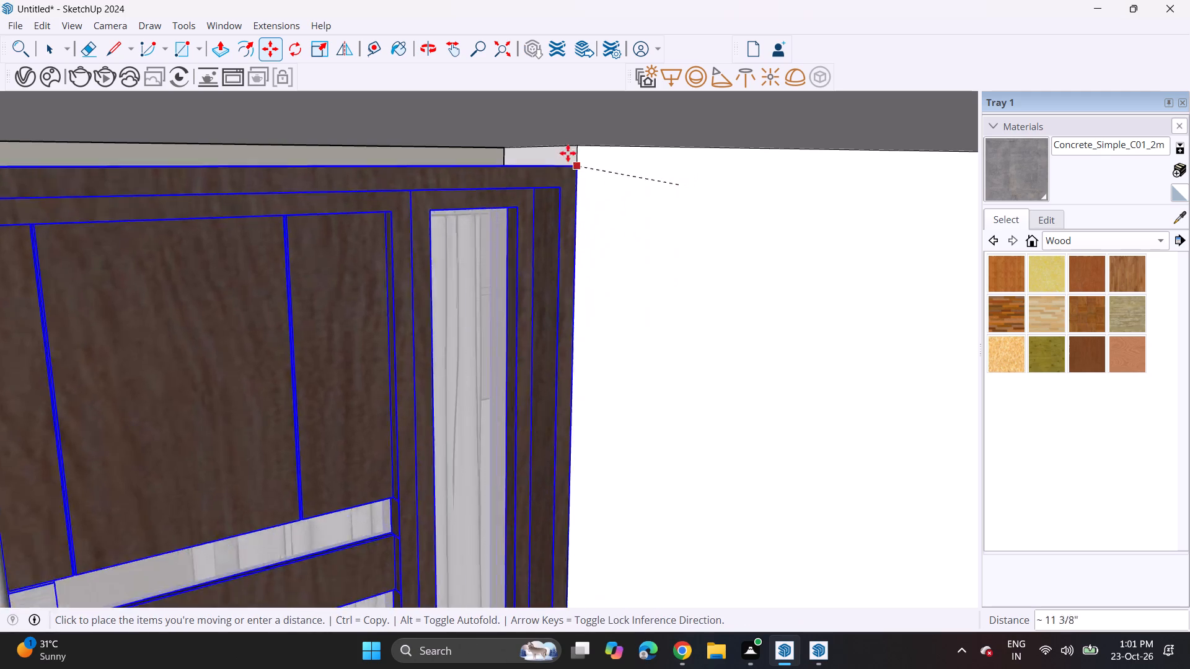
{"action": "left_click", "coordinate": [575, 148]}
Scale the door uniformly by about 2 from its lower outer corner so it nearly fills the entrance opening.
{"action": "scroll", "coordinate": [593, 250], "scroll_direction": "down", "scroll_amount": 6}
{"action": "middle_click_drag", "start_coordinate": [609, 338], "coordinate": [464, 192]}
{"action": "scroll", "coordinate": [459, 192], "scroll_direction": "up", "scroll_amount": 1}
{"action": "scroll", "coordinate": [418, 206], "scroll_direction": "down", "scroll_amount": 7}
{"action": "scroll", "coordinate": [505, 303], "scroll_direction": "down", "scroll_amount": 7}
{"action": "middle_click_drag", "start_coordinate": [530, 344], "coordinate": [475, 345]}
{"action": "scroll", "coordinate": [426, 375], "scroll_direction": "down", "scroll_amount": 7}
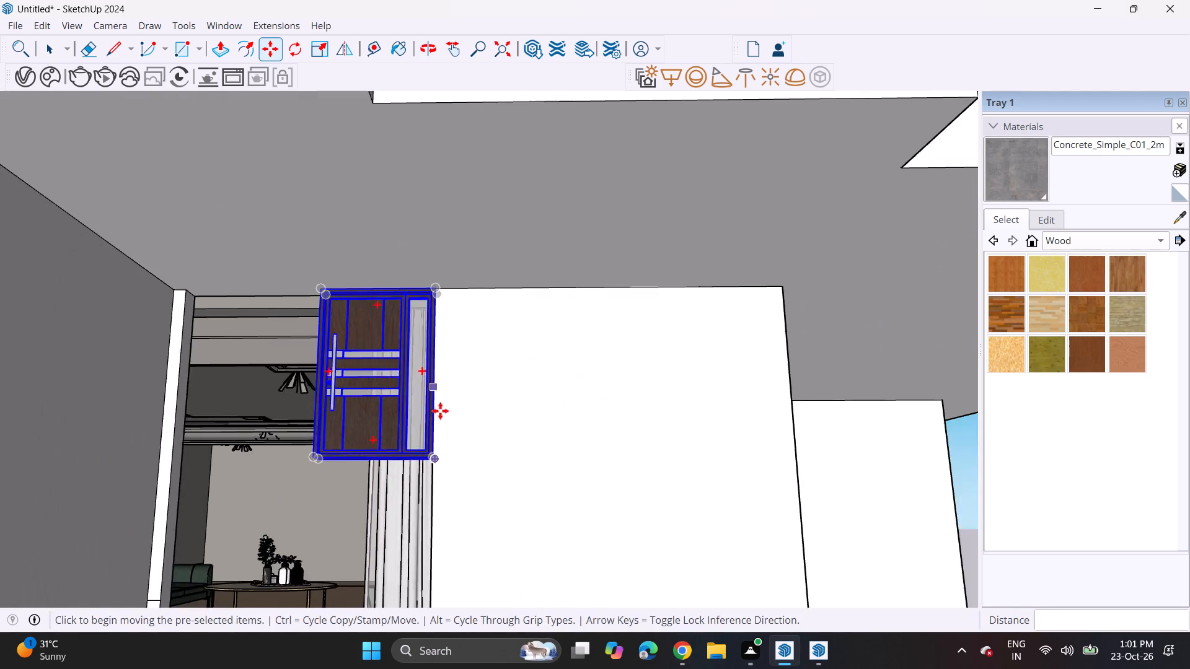
{"action": "middle_click_drag", "start_coordinate": [444, 415], "coordinate": [503, 289]}
{"action": "scroll", "coordinate": [444, 415], "scroll_direction": "up", "scroll_amount": 1}
{"action": "middle_click_drag", "start_coordinate": [500, 291], "coordinate": [500, 328]}
{"action": "left_click", "coordinate": [319, 49]}
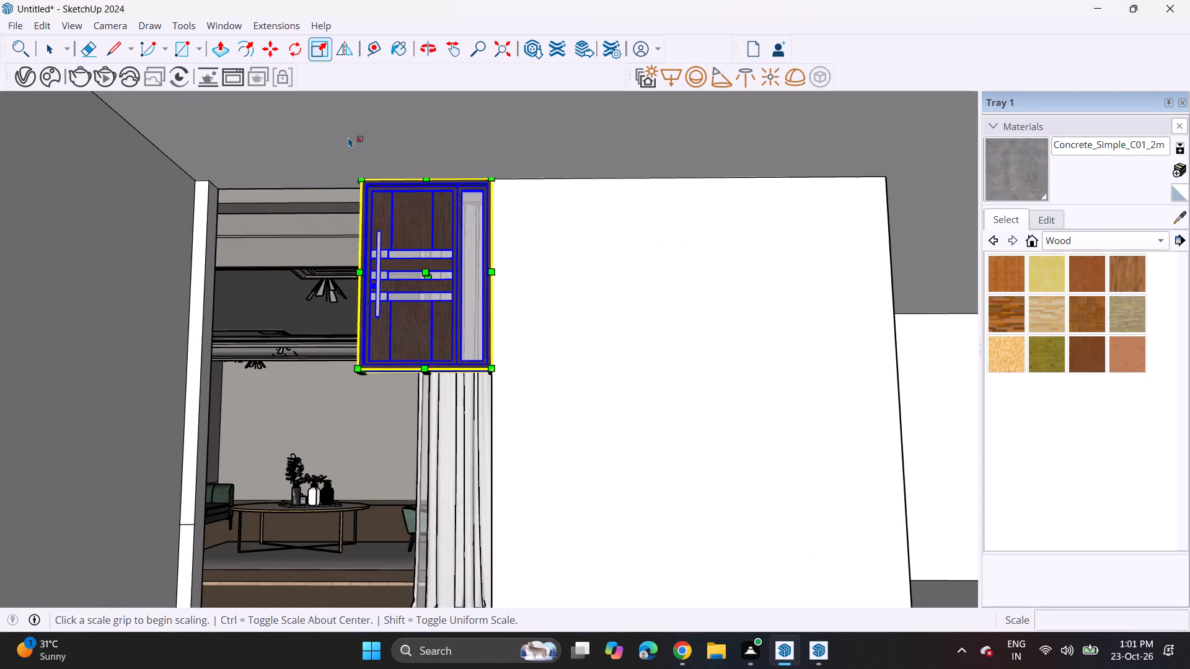
{"action": "scroll", "coordinate": [399, 282], "scroll_direction": "down", "scroll_amount": 1}
{"action": "left_click", "coordinate": [361, 362]}
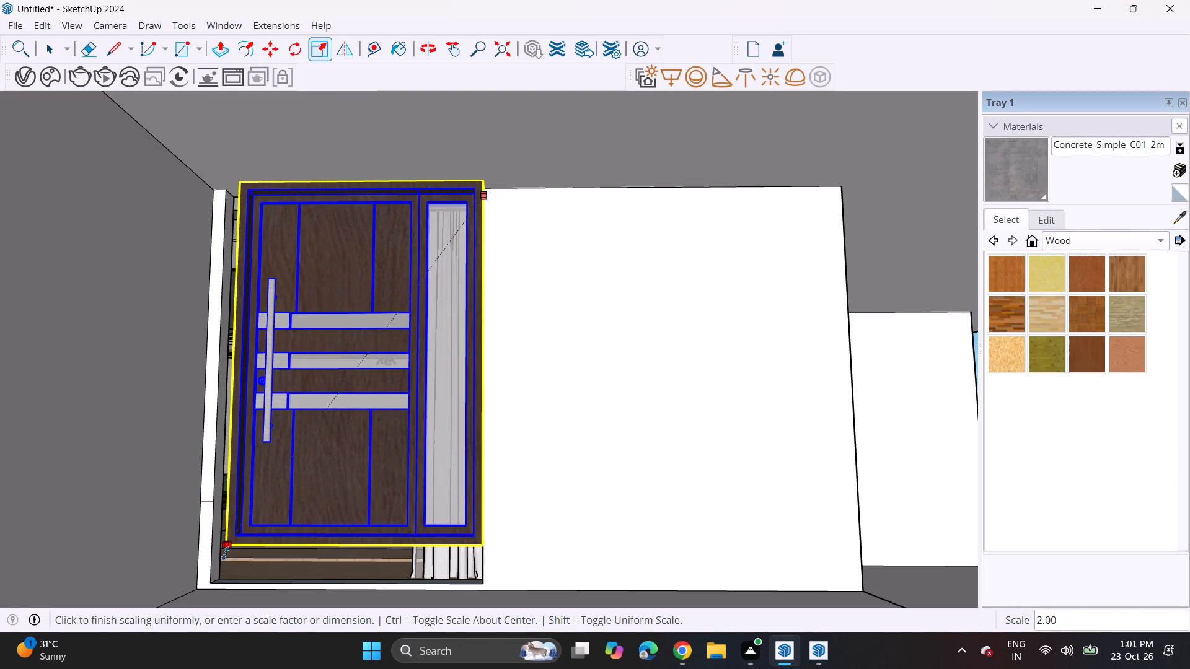
{"action": "left_click", "coordinate": [223, 551]}
Stretch the door's height downward until its bottom edge meets the entrance opening's sill.
{"action": "middle_click_drag", "start_coordinate": [211, 397], "coordinate": [279, 418]}
{"action": "scroll", "coordinate": [274, 418], "scroll_direction": "up", "scroll_amount": 1}
{"action": "scroll", "coordinate": [315, 389], "scroll_direction": "up", "scroll_amount": 6}
{"action": "scroll", "coordinate": [343, 362], "scroll_direction": "down", "scroll_amount": 4}
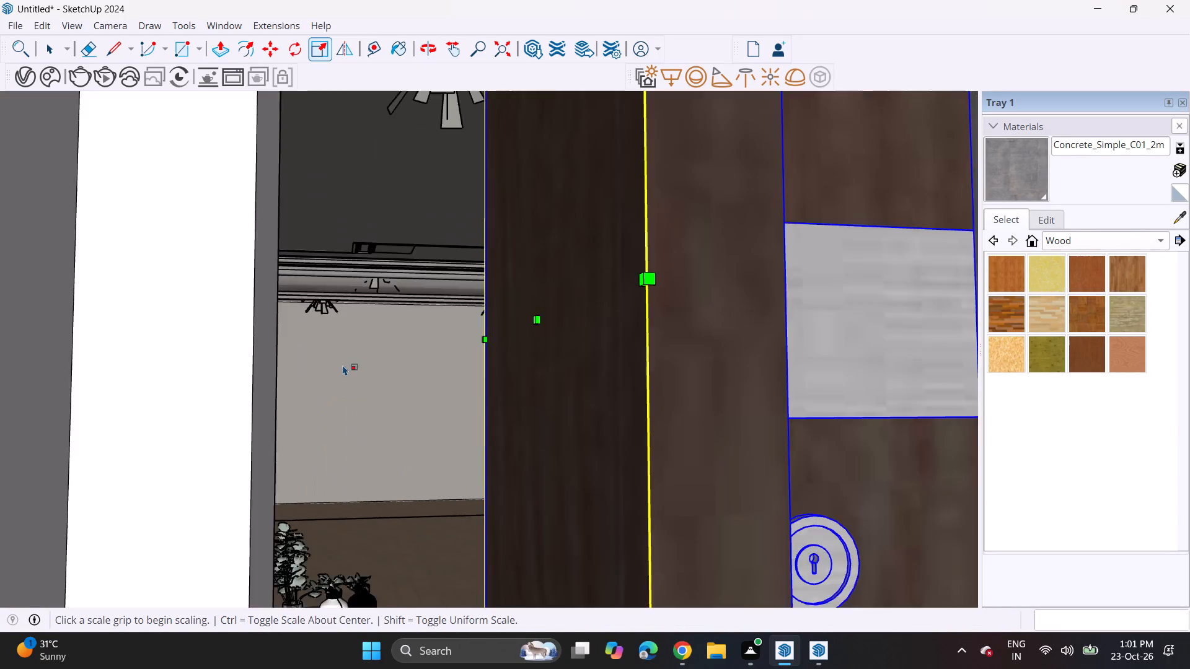
{"action": "scroll", "coordinate": [348, 354], "scroll_direction": "up", "scroll_amount": 1}
{"action": "middle_click_drag", "start_coordinate": [348, 354], "coordinate": [321, 315]}
{"action": "scroll", "coordinate": [320, 315], "scroll_direction": "up", "scroll_amount": 1}
{"action": "scroll", "coordinate": [311, 307], "scroll_direction": "down", "scroll_amount": 14}
{"action": "scroll", "coordinate": [322, 305], "scroll_direction": "up", "scroll_amount": 1}
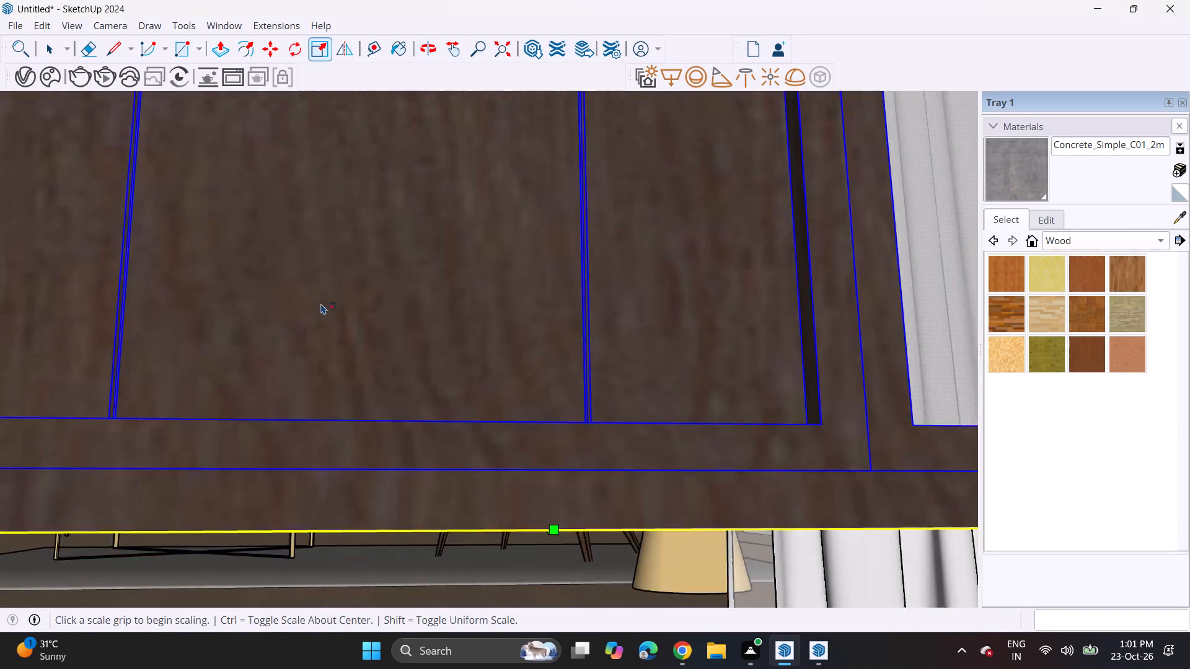
{"action": "scroll", "coordinate": [317, 301], "scroll_direction": "down", "scroll_amount": 19}
{"action": "scroll", "coordinate": [418, 368], "scroll_direction": "up", "scroll_amount": 6}
{"action": "scroll", "coordinate": [368, 352], "scroll_direction": "up", "scroll_amount": 1}
{"action": "scroll", "coordinate": [366, 352], "scroll_direction": "down", "scroll_amount": 6}
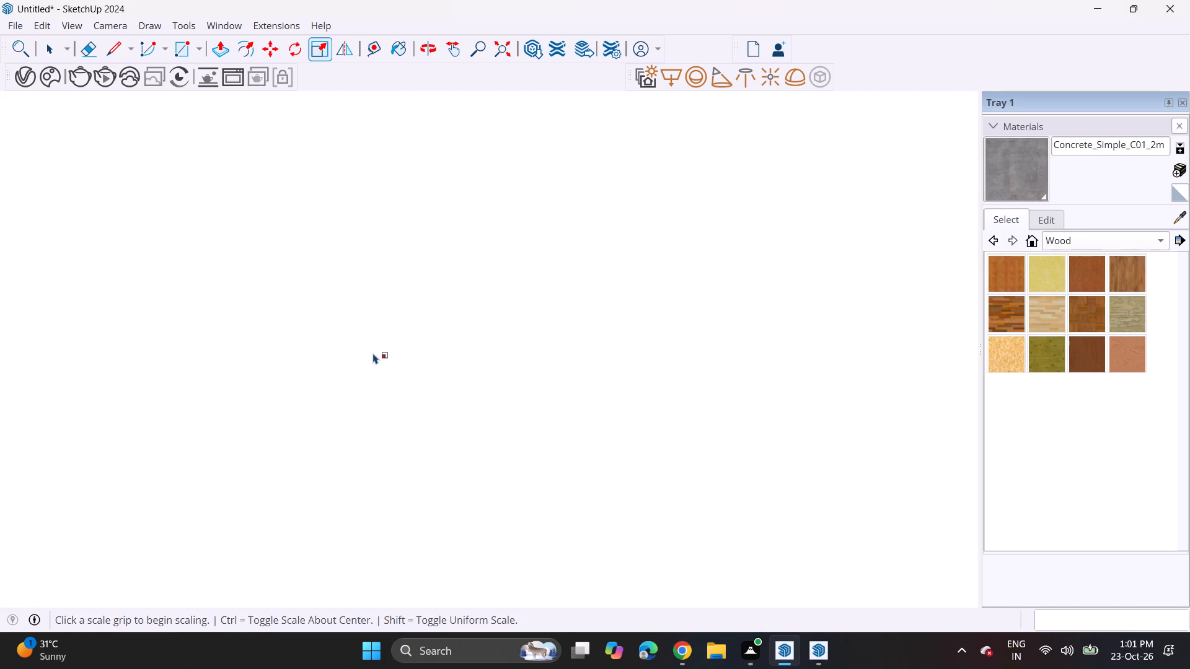
{"action": "scroll", "coordinate": [370, 344], "scroll_direction": "down", "scroll_amount": 7}
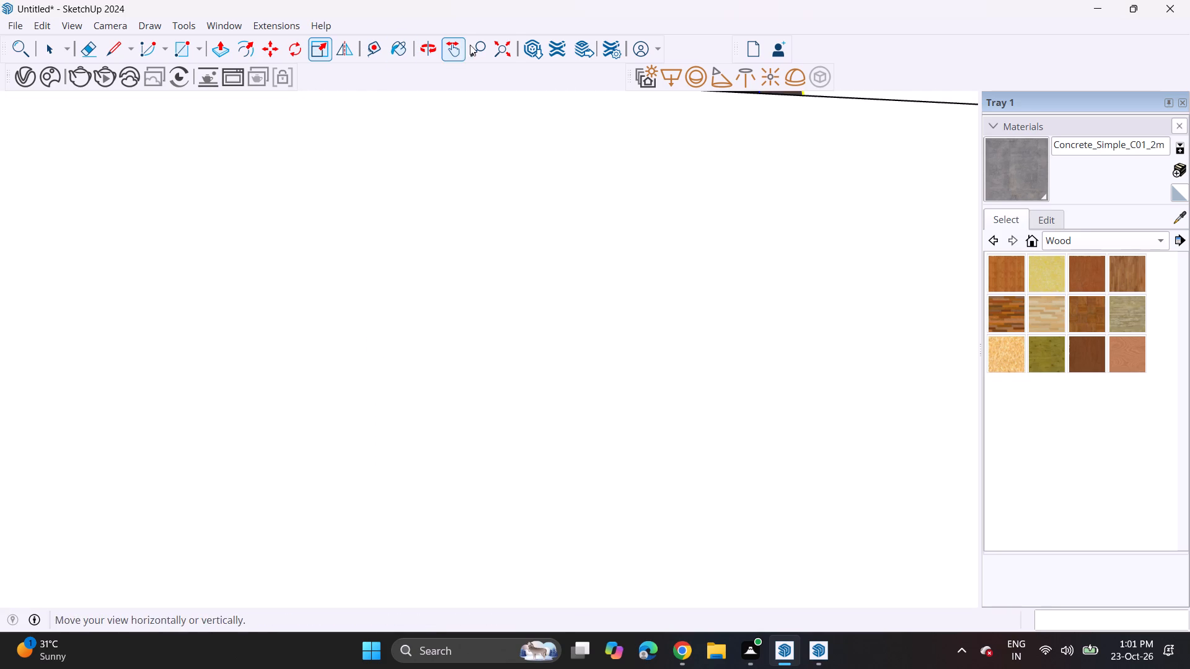
{"action": "left_click", "coordinate": [506, 51]}
{"action": "scroll", "coordinate": [606, 465], "scroll_direction": "up", "scroll_amount": 1}
{"action": "middle_click_drag", "start_coordinate": [601, 465], "coordinate": [312, 502]}
{"action": "scroll", "coordinate": [467, 522], "scroll_direction": "up", "scroll_amount": 12}
{"action": "scroll", "coordinate": [515, 494], "scroll_direction": "up", "scroll_amount": 3}
{"action": "middle_click_drag", "start_coordinate": [479, 452], "coordinate": [473, 444]}
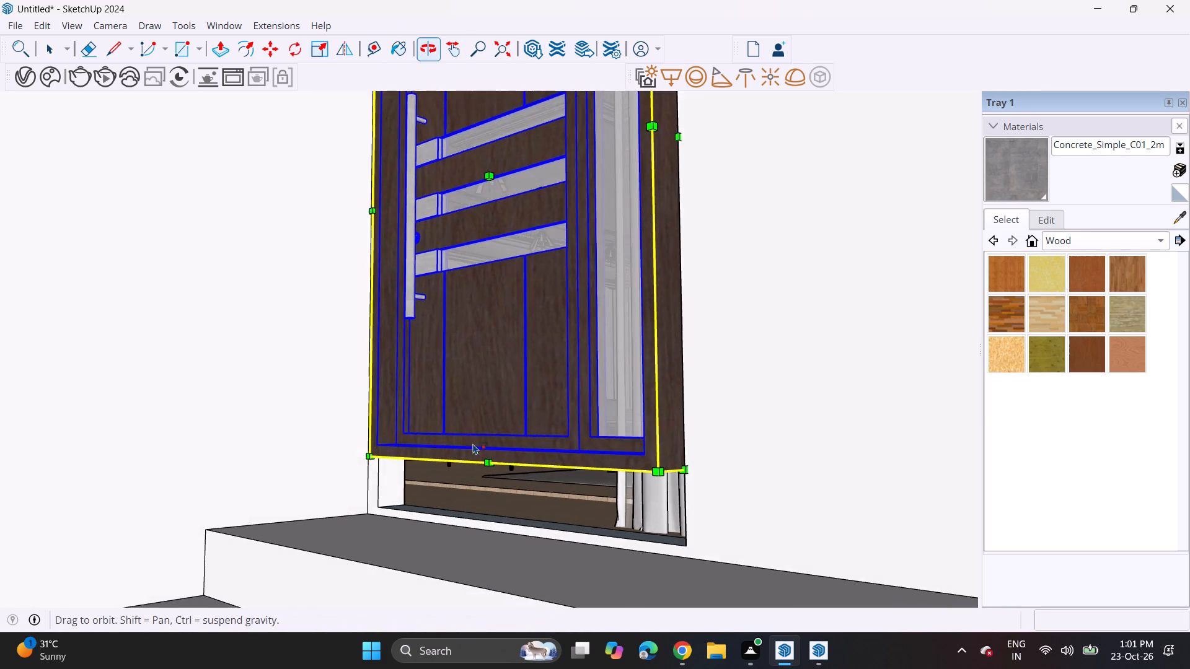
{"action": "scroll", "coordinate": [513, 483], "scroll_direction": "up", "scroll_amount": 4}
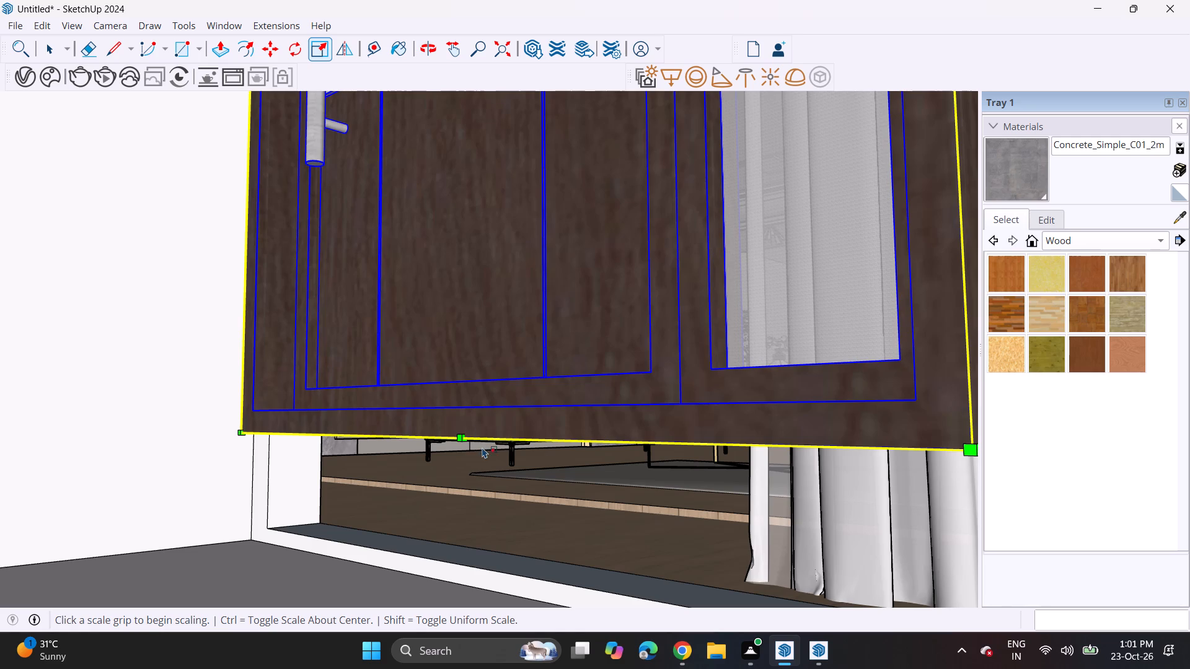
{"action": "middle_click_drag", "start_coordinate": [501, 438], "coordinate": [483, 398]}
{"action": "scroll", "coordinate": [487, 421], "scroll_direction": "up", "scroll_amount": 1}
{"action": "left_click", "coordinate": [506, 387]}
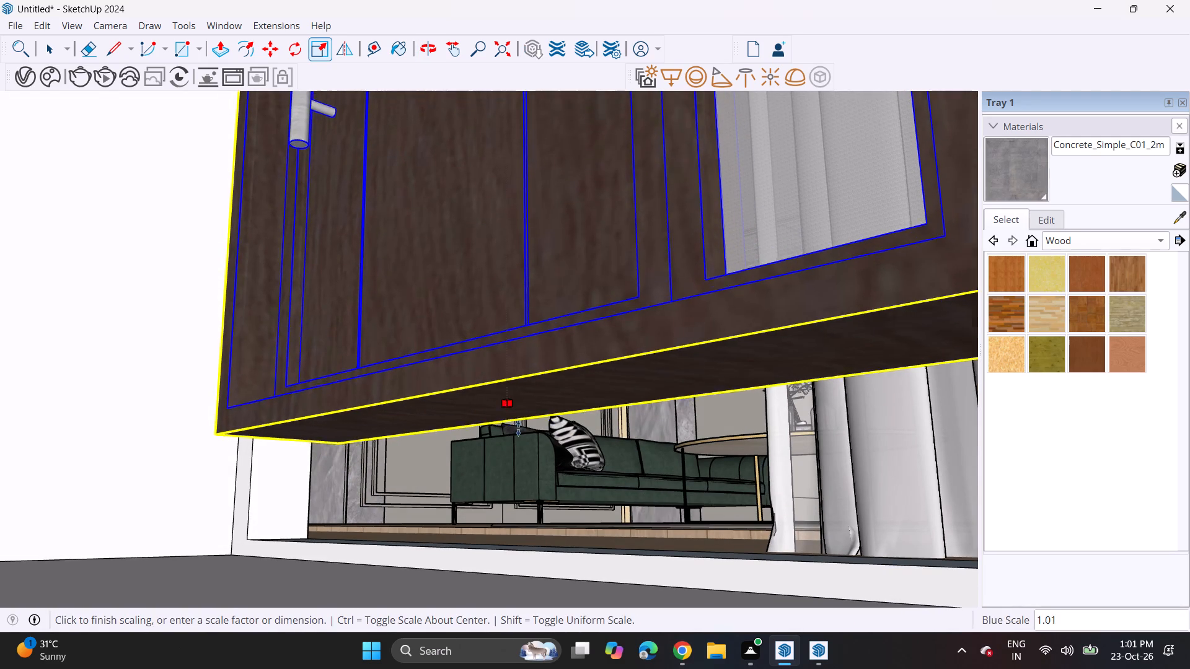
{"action": "left_click", "coordinate": [537, 551]}
Stretch the door's width on the handle side until the frame reaches the entrance opening's side jamb.
{"action": "scroll", "coordinate": [301, 274], "scroll_direction": "down", "scroll_amount": 4}
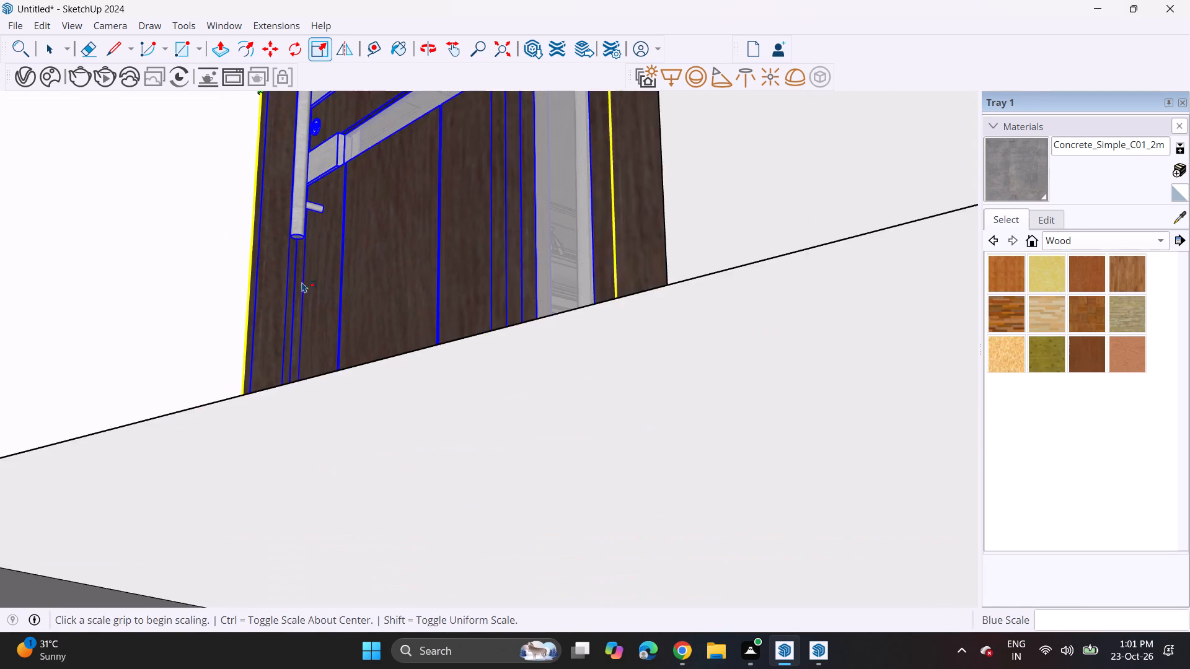
{"action": "middle_click_drag", "start_coordinate": [309, 277], "coordinate": [555, 517]}
{"action": "middle_click_drag", "start_coordinate": [403, 353], "coordinate": [428, 391]}
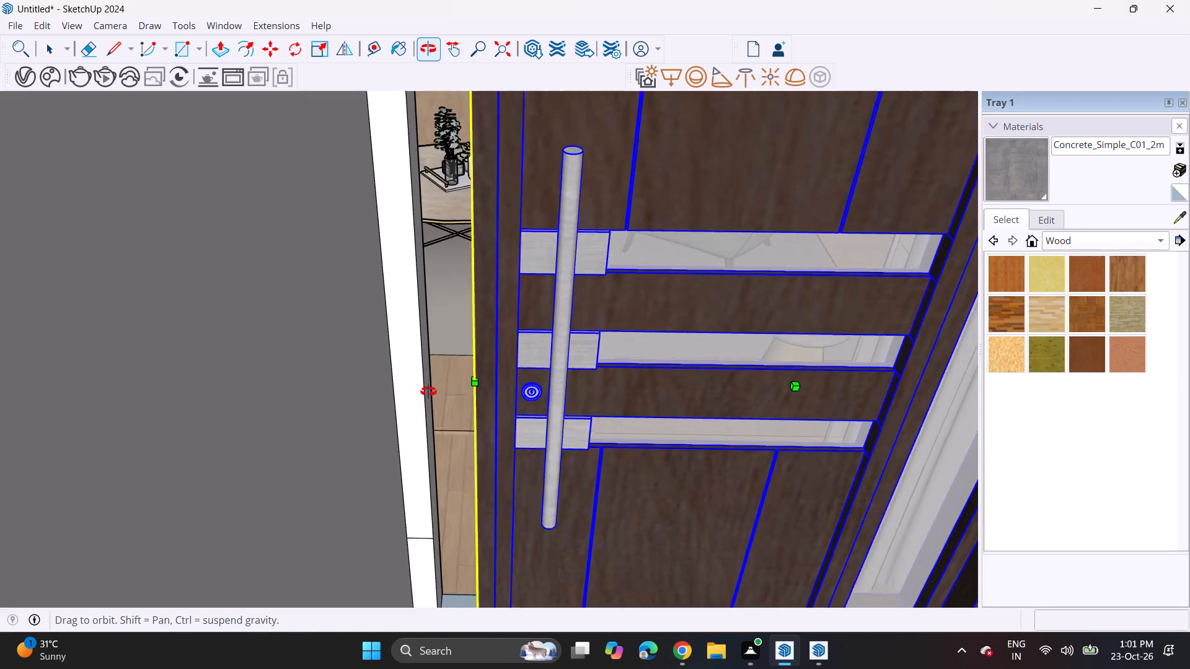
{"action": "middle_click_drag", "start_coordinate": [428, 391], "coordinate": [425, 372]}
{"action": "scroll", "coordinate": [454, 336], "scroll_direction": "up", "scroll_amount": 1}
{"action": "middle_click_drag", "start_coordinate": [453, 333], "coordinate": [479, 352]}
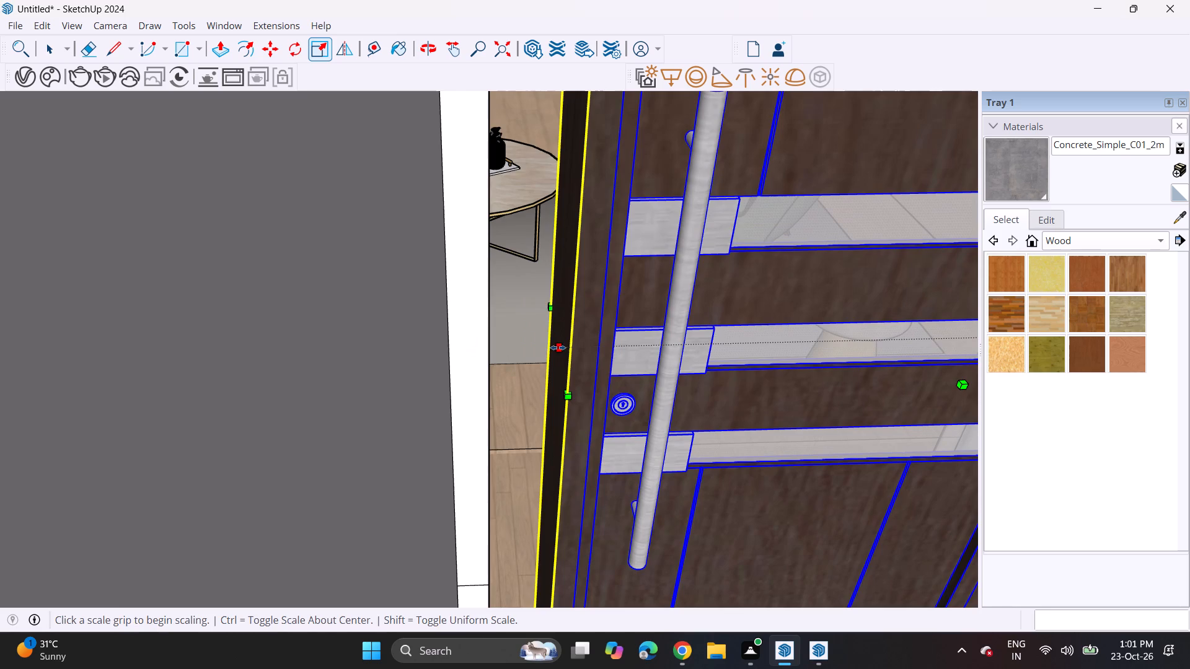
{"action": "left_click", "coordinate": [558, 348]}
{"action": "left_click", "coordinate": [486, 343]}
Move the door about 6" back into the entrance opening so its frame sits flush with the adjoining wall.
{"action": "scroll", "coordinate": [485, 310], "scroll_direction": "down", "scroll_amount": 3}
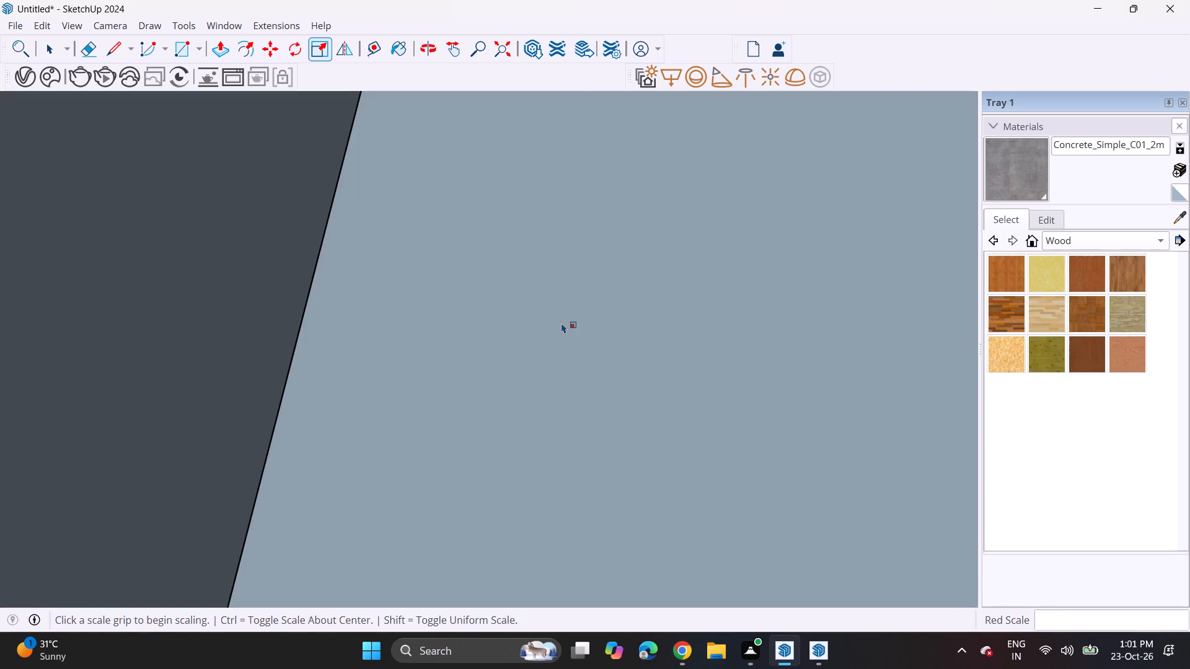
{"action": "middle_click_drag", "start_coordinate": [556, 322], "coordinate": [490, 173]}
{"action": "scroll", "coordinate": [489, 173], "scroll_direction": "up", "scroll_amount": 1}
{"action": "scroll", "coordinate": [485, 261], "scroll_direction": "down", "scroll_amount": 5}
{"action": "middle_click_drag", "start_coordinate": [564, 317], "coordinate": [457, 137]}
{"action": "scroll", "coordinate": [457, 137], "scroll_direction": "up", "scroll_amount": 1}
{"action": "scroll", "coordinate": [489, 268], "scroll_direction": "down", "scroll_amount": 7}
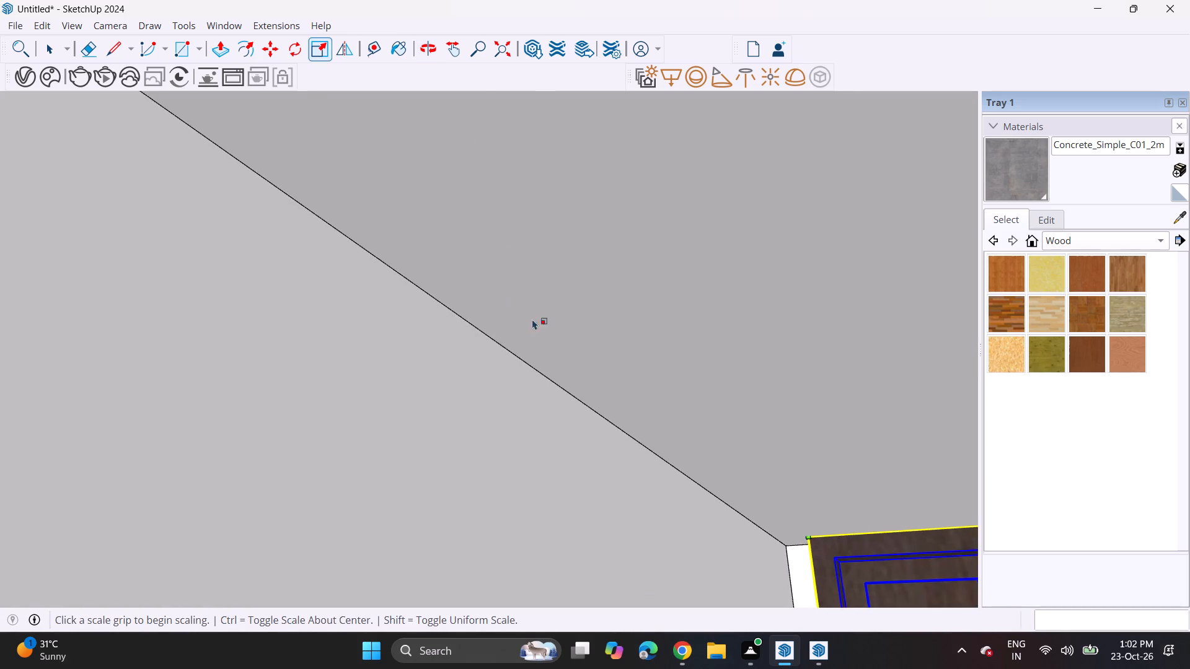
{"action": "middle_click_drag", "start_coordinate": [571, 326], "coordinate": [357, 113]}
{"action": "scroll", "coordinate": [340, 111], "scroll_direction": "up", "scroll_amount": 1, "text": "shift"}
{"action": "scroll", "coordinate": [337, 230], "scroll_direction": "down", "scroll_amount": 18}
{"action": "scroll", "coordinate": [408, 319], "scroll_direction": "up", "scroll_amount": 1}
{"action": "scroll", "coordinate": [410, 324], "scroll_direction": "down", "scroll_amount": 6}
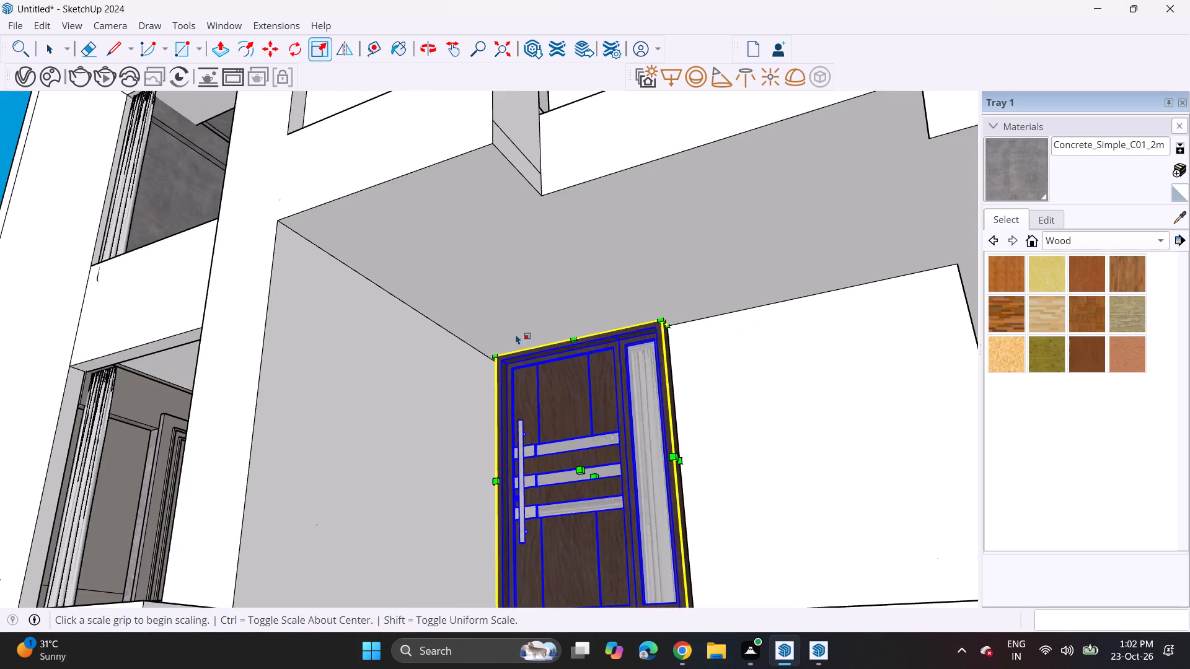
{"action": "middle_click_drag", "start_coordinate": [495, 326], "coordinate": [362, 150], "text": "shift"}
{"action": "scroll", "coordinate": [356, 164], "scroll_direction": "up", "scroll_amount": 1}
{"action": "middle_click_drag", "start_coordinate": [359, 174], "coordinate": [404, 279]}
{"action": "middle_click_drag", "start_coordinate": [527, 283], "coordinate": [353, 108], "text": "shift"}
{"action": "middle_click_drag", "start_coordinate": [376, 172], "coordinate": [286, 199]}
{"action": "scroll", "coordinate": [321, 251], "scroll_direction": "up", "scroll_amount": 5}
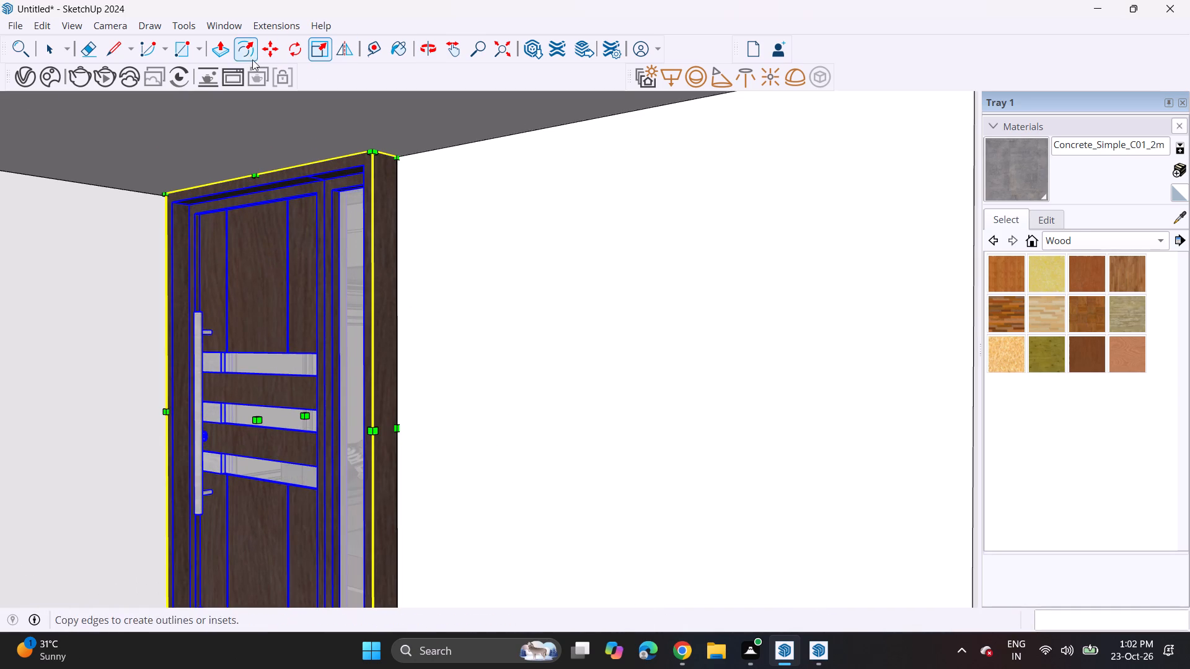
{"action": "left_click", "coordinate": [263, 42]}
{"action": "left_click", "coordinate": [373, 155]}
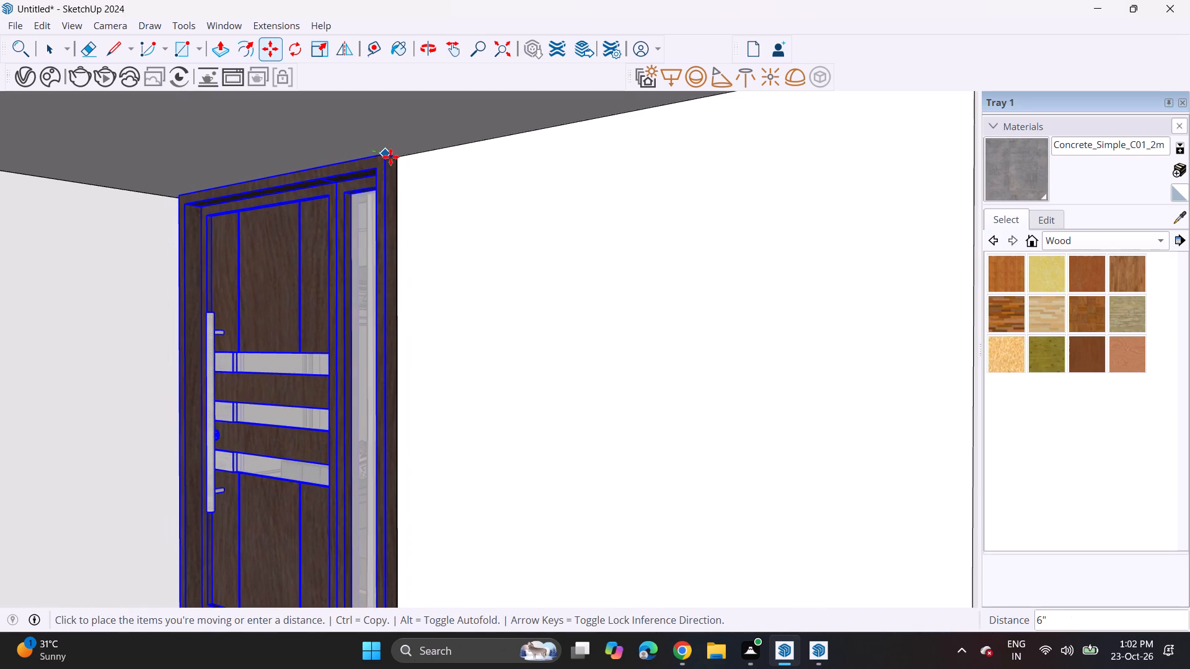
{"action": "left_click", "coordinate": [398, 158]}
{"action": "middle_click_drag", "start_coordinate": [257, 308], "coordinate": [273, 300]}
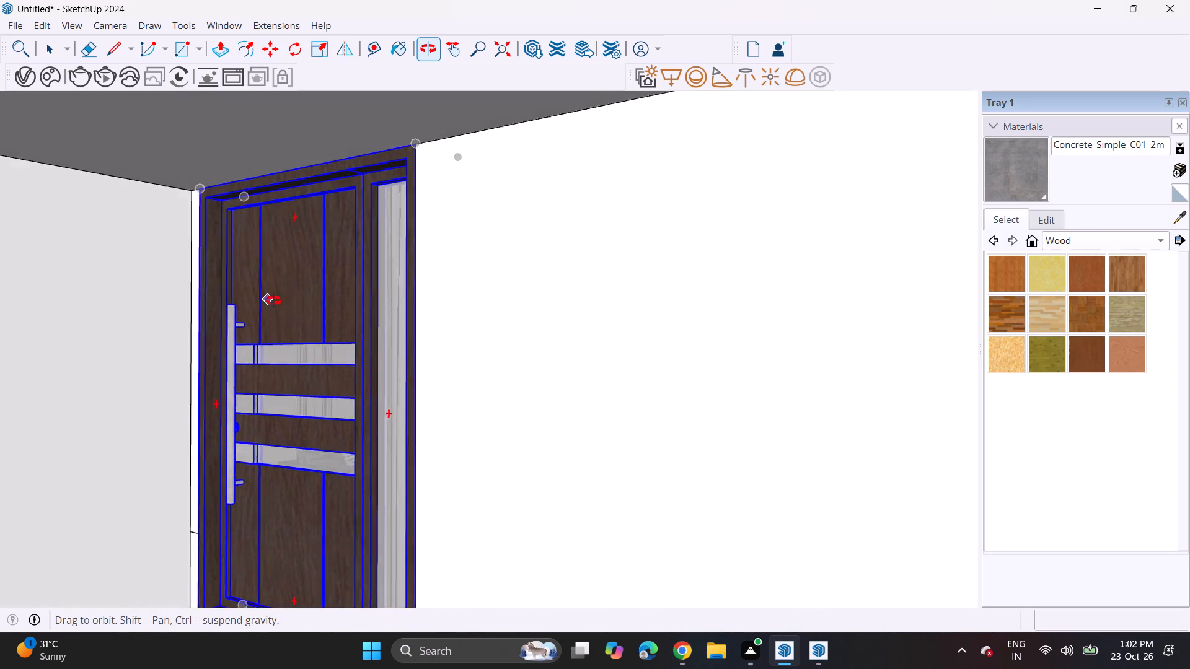
Inspect how the entrance door fits in its opening above the porch steps, seen from outside.
{"action": "middle_click_drag", "start_coordinate": [273, 300], "coordinate": [427, 297]}
{"action": "key", "text": "space"}
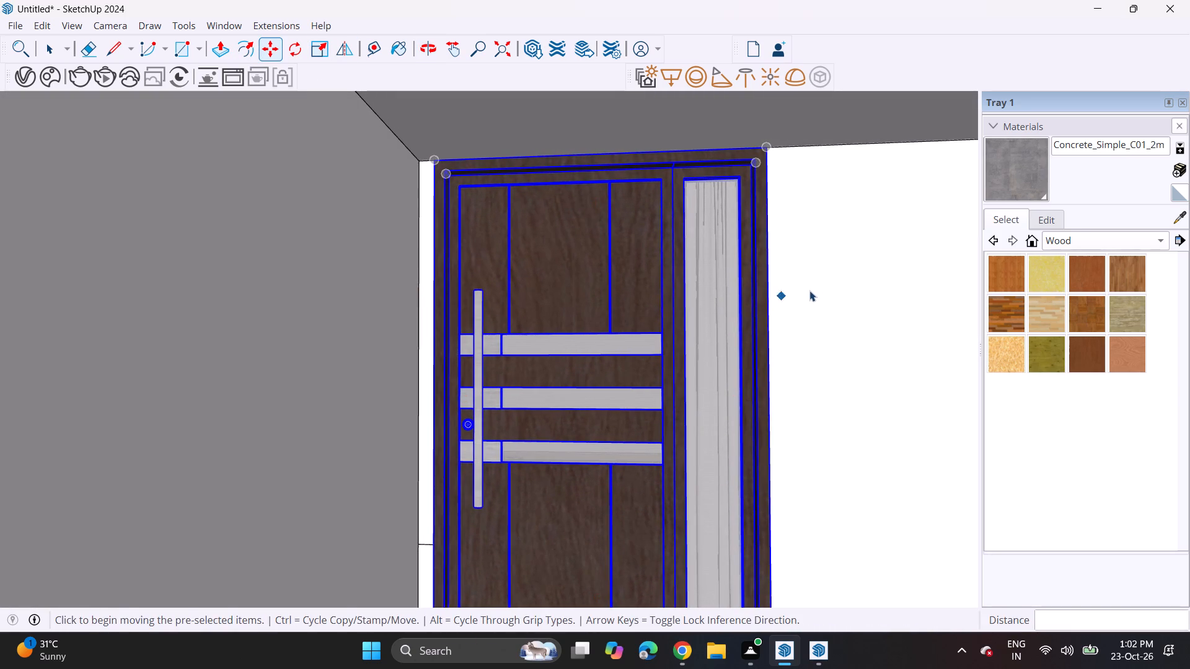
{"action": "left_click", "coordinate": [808, 291]}
{"action": "scroll", "coordinate": [725, 302], "scroll_direction": "down", "scroll_amount": 7}
{"action": "middle_click_drag", "start_coordinate": [695, 320], "coordinate": [443, 325], "text": "shift"}
{"action": "middle_click_drag", "start_coordinate": [434, 325], "coordinate": [468, 336]}
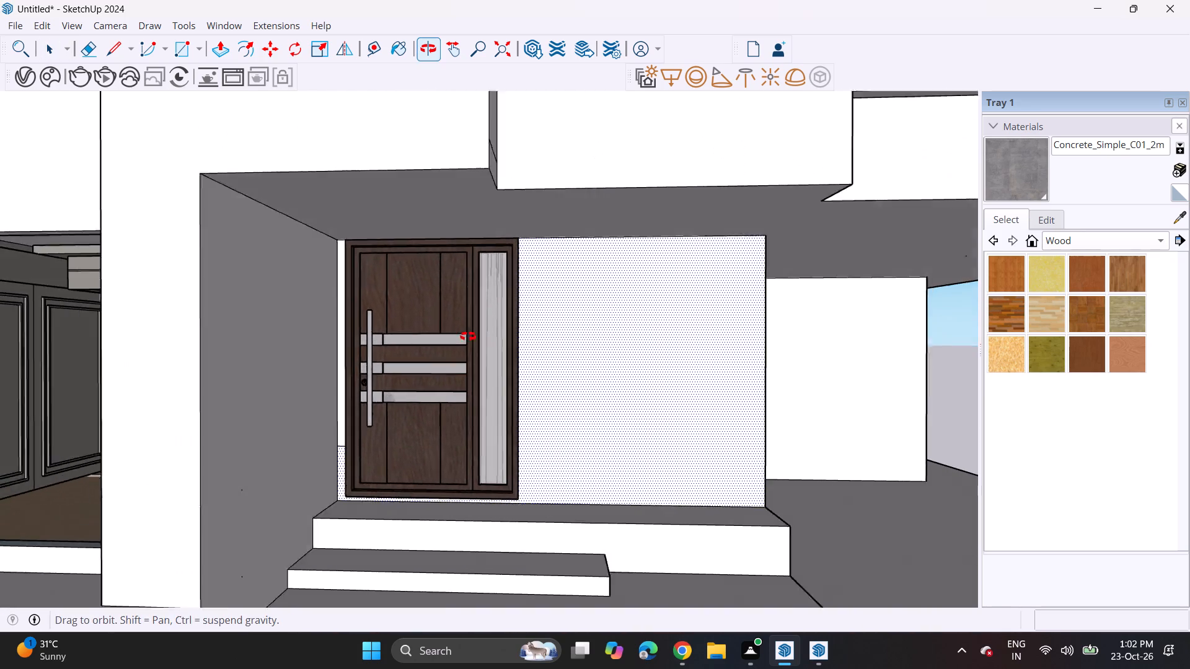
{"action": "middle_click_drag", "start_coordinate": [468, 336], "coordinate": [534, 338]}
{"action": "scroll", "coordinate": [322, 406], "scroll_direction": "up", "scroll_amount": 10}
Inside the living room, move the curtain at the entrance door's sidelight by about 2' 11 11/16".
{"action": "middle_click_drag", "start_coordinate": [188, 401], "coordinate": [254, 400]}
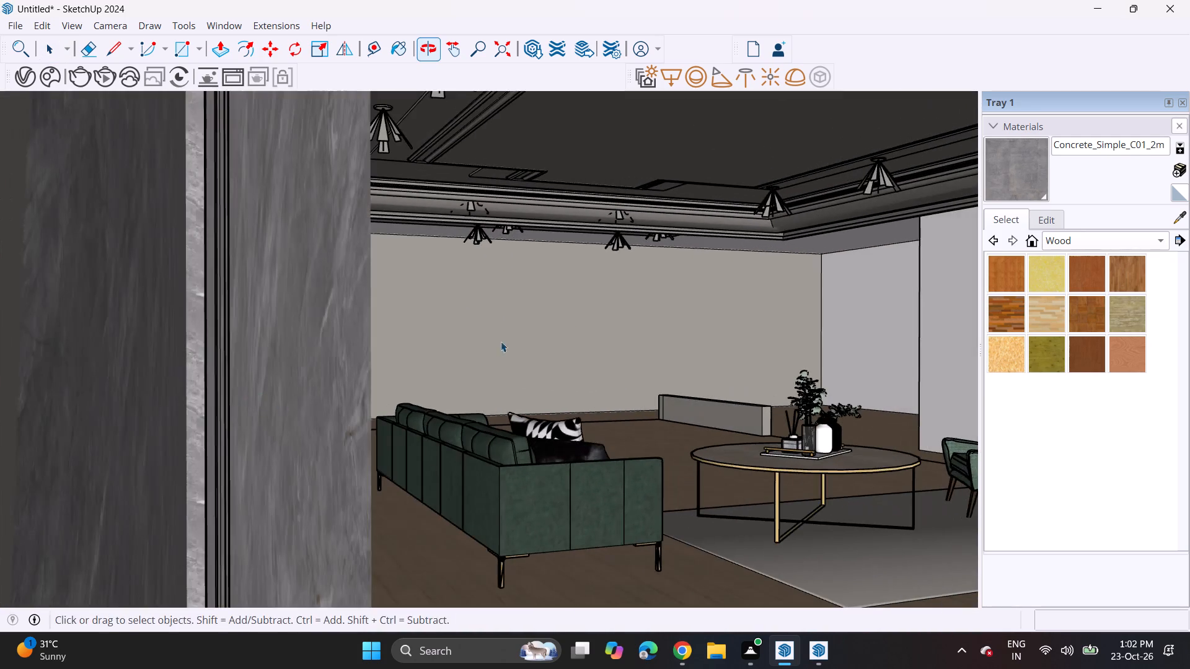
{"action": "middle_click_drag", "start_coordinate": [547, 323], "coordinate": [238, 328], "text": "shift"}
{"action": "scroll", "coordinate": [466, 316], "scroll_direction": "up", "scroll_amount": 1, "text": "shift"}
{"action": "middle_click_drag", "start_coordinate": [242, 346], "coordinate": [733, 369]}
{"action": "scroll", "coordinate": [733, 369], "scroll_direction": "up", "scroll_amount": 1}
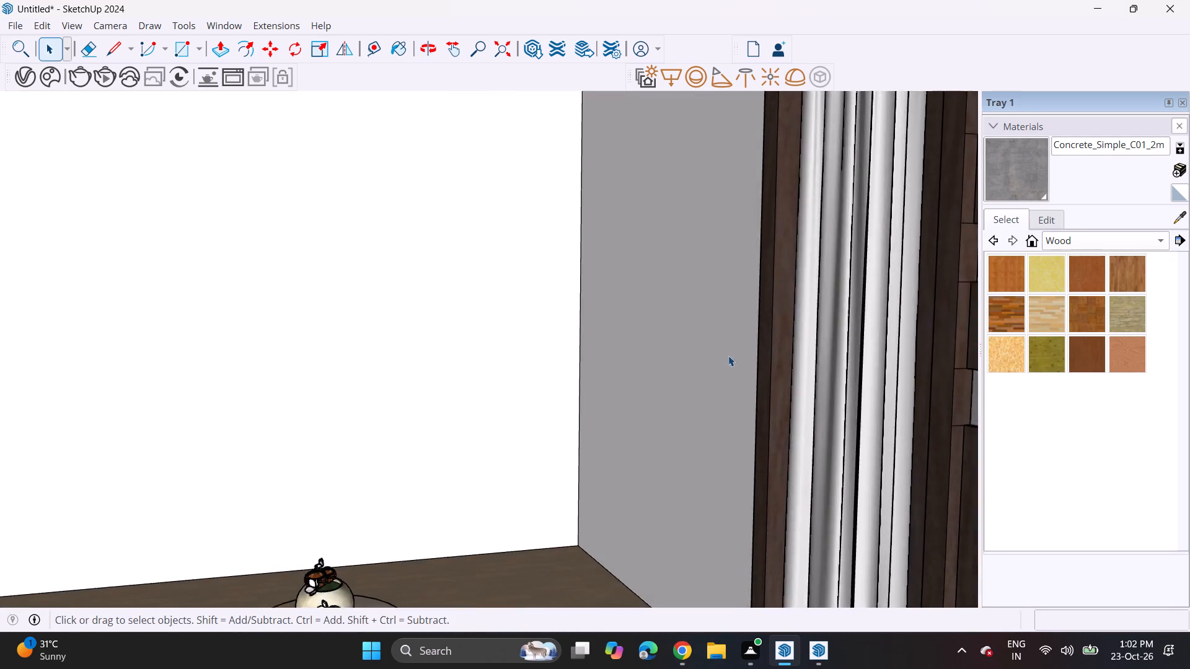
{"action": "scroll", "coordinate": [724, 341], "scroll_direction": "down", "scroll_amount": 6}
{"action": "middle_click_drag", "start_coordinate": [723, 302], "coordinate": [584, 345], "text": "shift"}
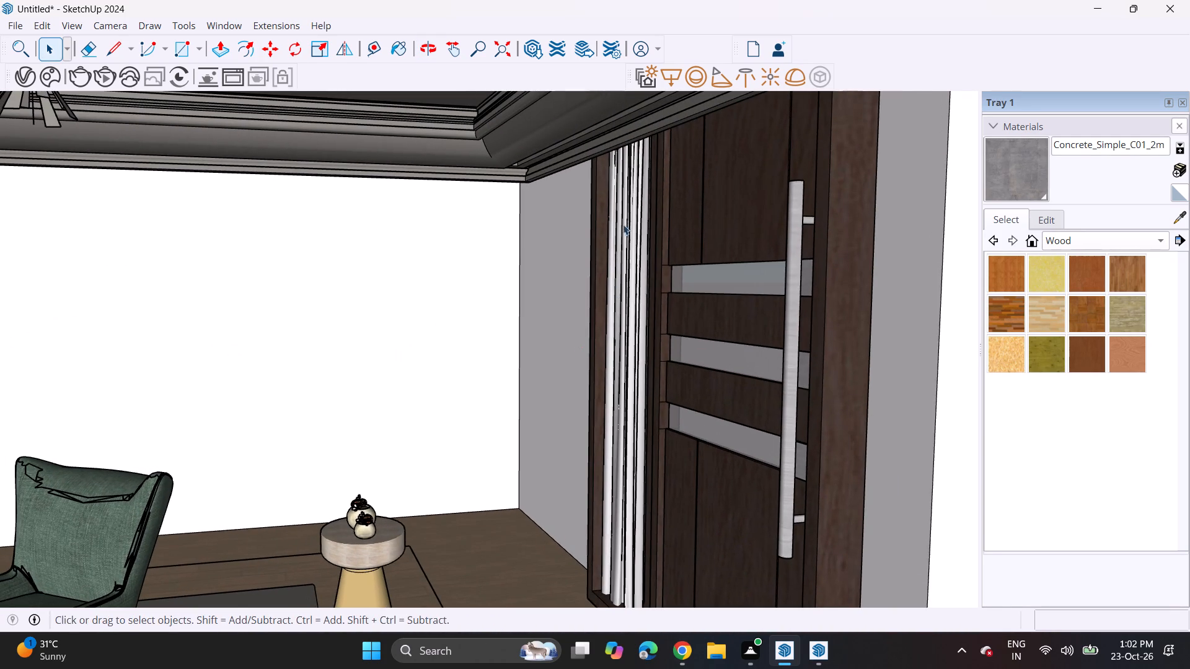
{"action": "key", "text": "space"}
{"action": "left_click", "coordinate": [641, 209]}
{"action": "key", "text": "m"}
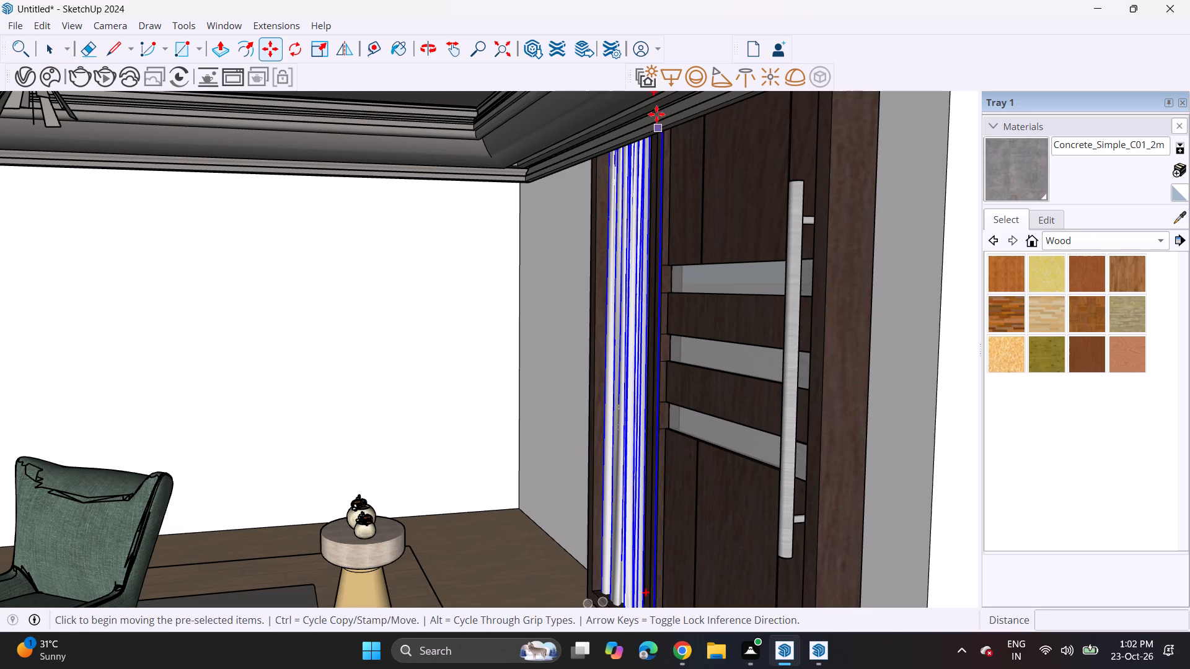
{"action": "left_click", "coordinate": [637, 188]}
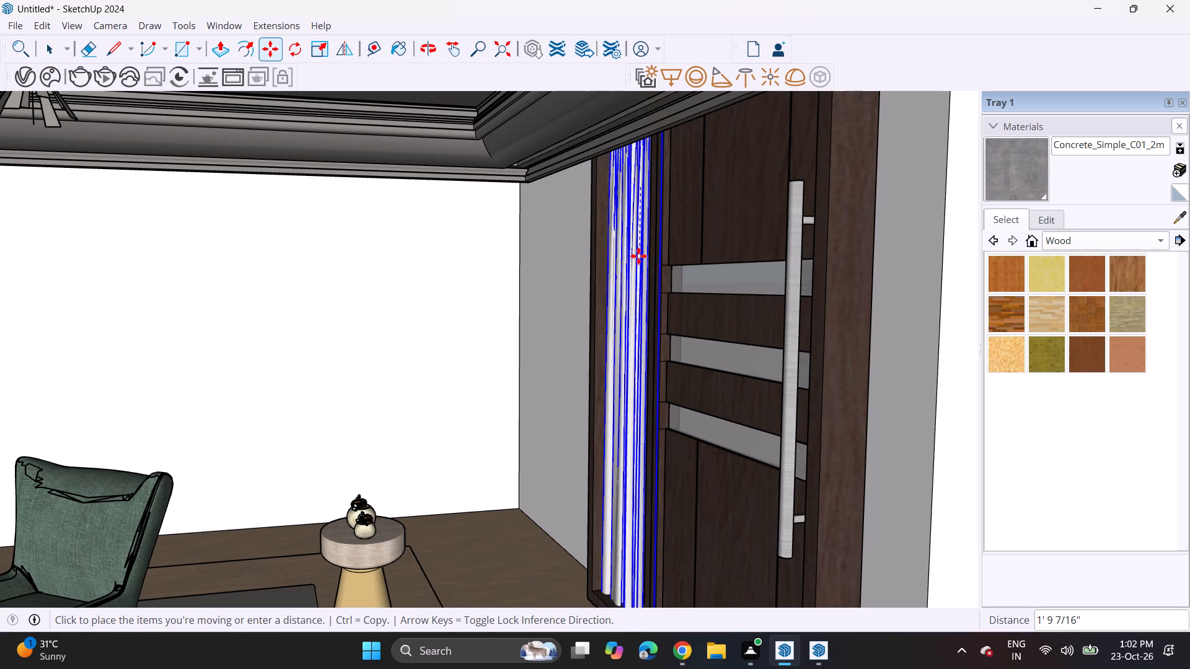
{"action": "left_click", "coordinate": [625, 296]}
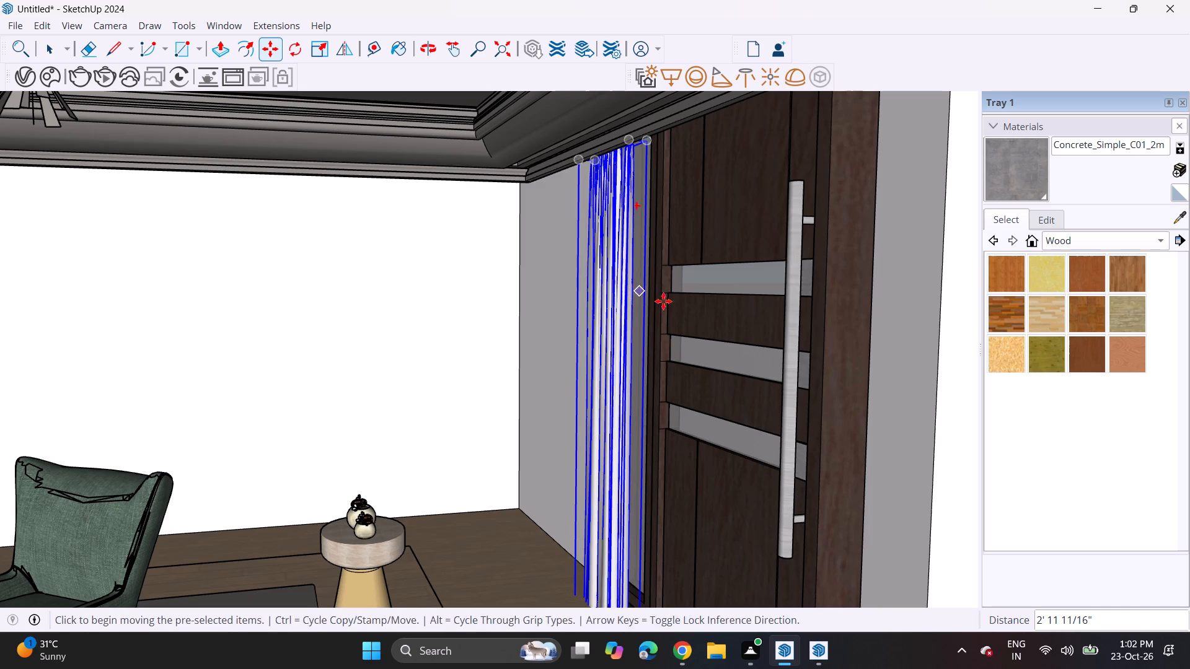
Reposition the sidelight curtain by about 3' 5 1/2" and slide it about 1' 11 9/16" along the red axis, away from the door leaf.
{"action": "middle_click_drag", "start_coordinate": [663, 313], "coordinate": [314, 297]}
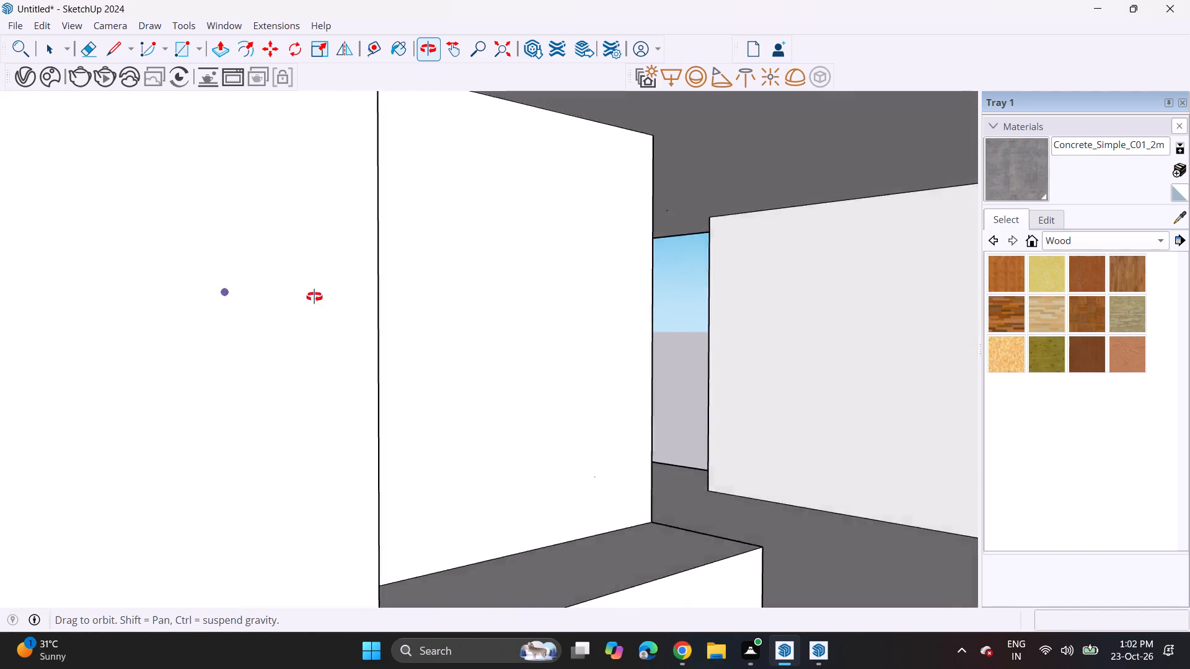
{"action": "middle_click_drag", "start_coordinate": [314, 297], "coordinate": [628, 292]}
{"action": "left_click", "coordinate": [575, 214]}
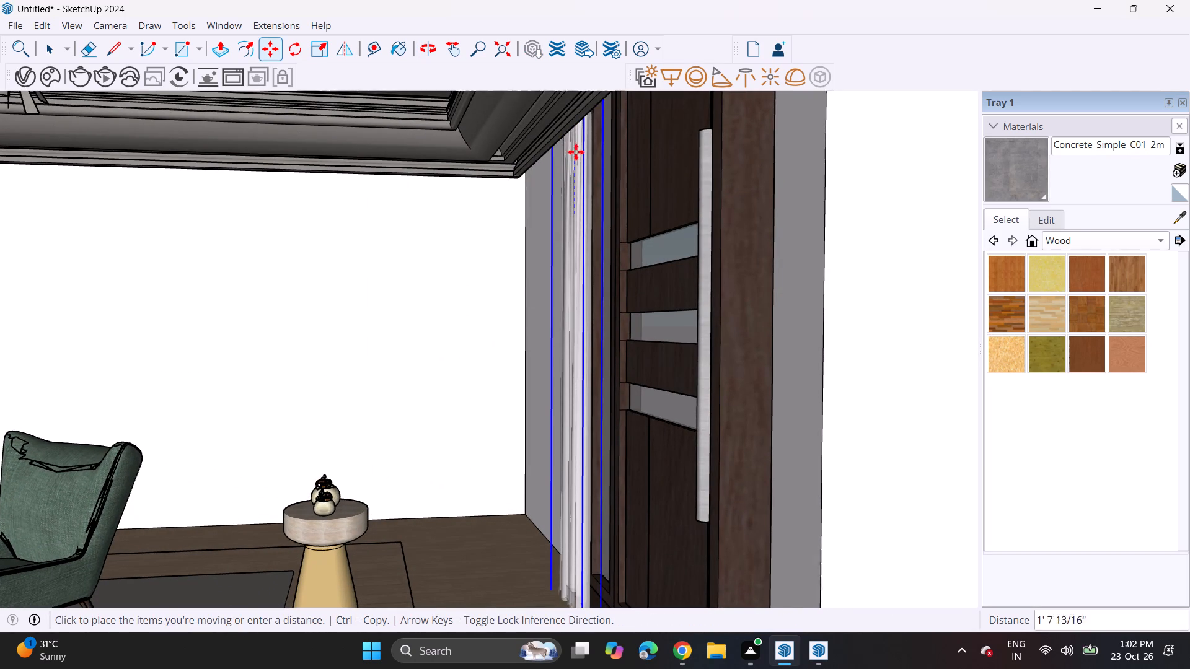
{"action": "left_click", "coordinate": [572, 108]}
{"action": "middle_click_drag", "start_coordinate": [632, 198], "coordinate": [425, 218]}
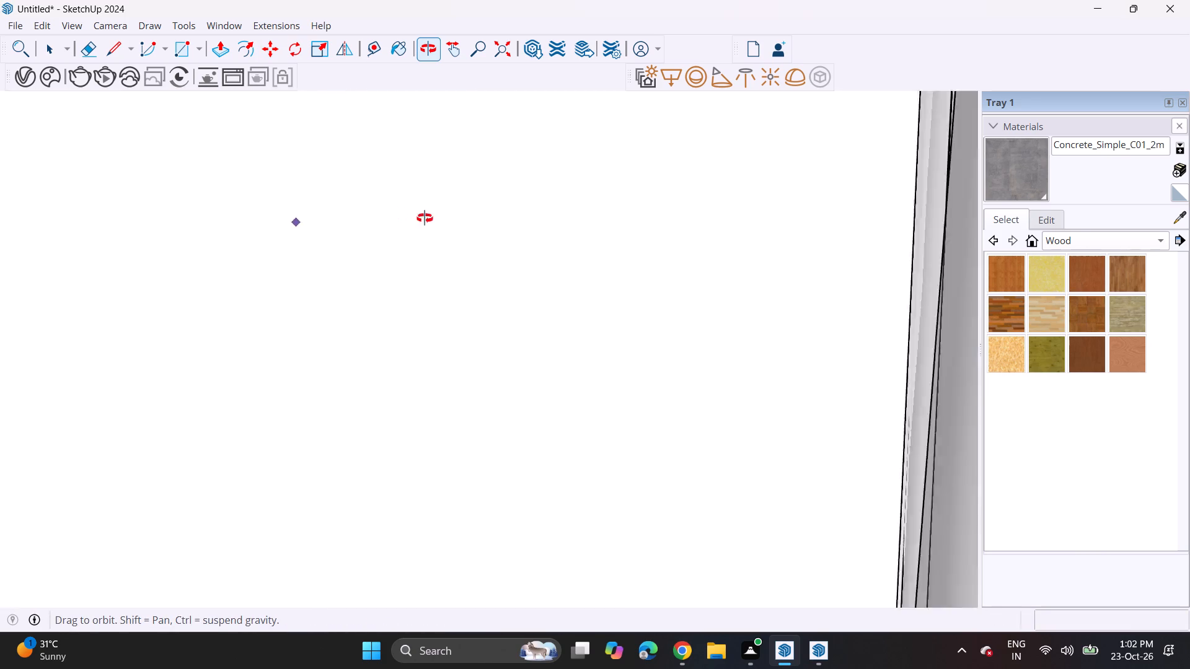
{"action": "middle_click_drag", "start_coordinate": [425, 218], "coordinate": [847, 190]}
{"action": "left_click", "coordinate": [814, 227]}
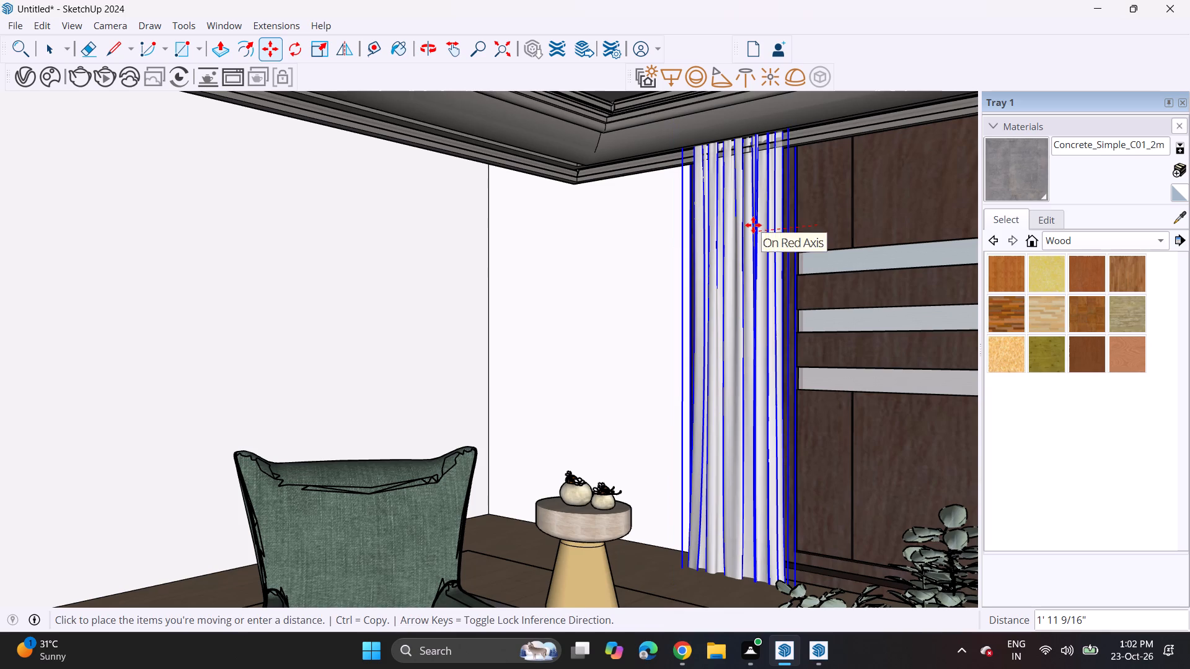
{"action": "left_click", "coordinate": [753, 225]}
Shift the curtain back toward the entrance door so it hangs close behind the sidelight, and deselect it.
{"action": "middle_click_drag", "start_coordinate": [769, 223], "coordinate": [125, 281]}
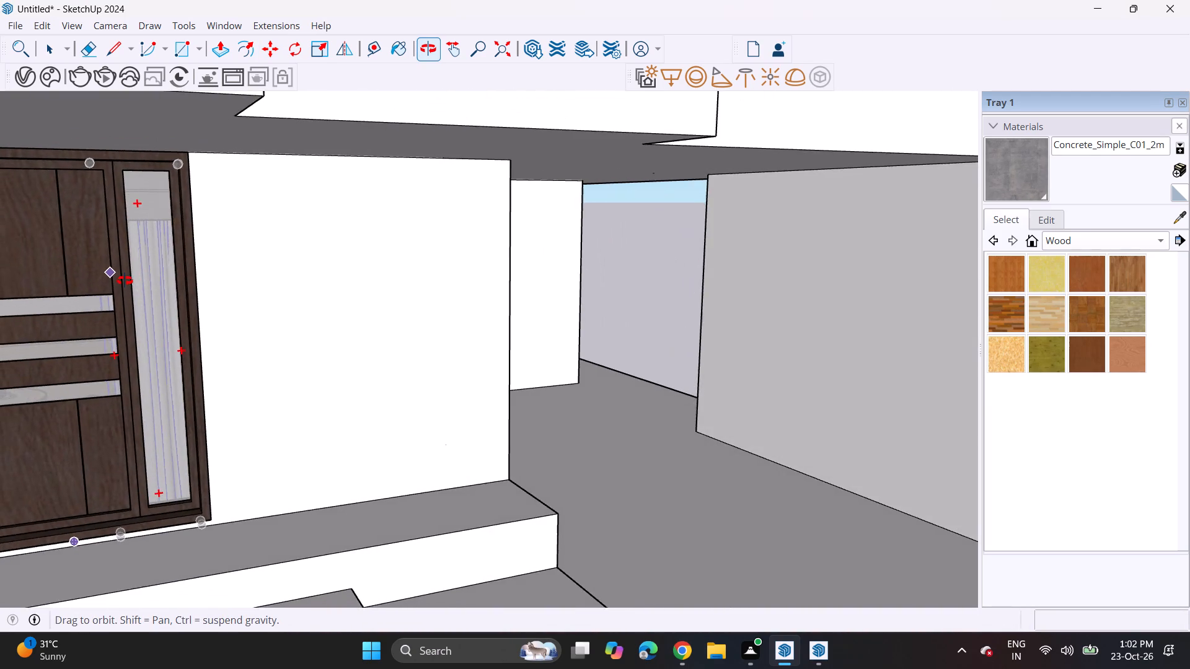
{"action": "middle_click_drag", "start_coordinate": [125, 281], "coordinate": [555, 224]}
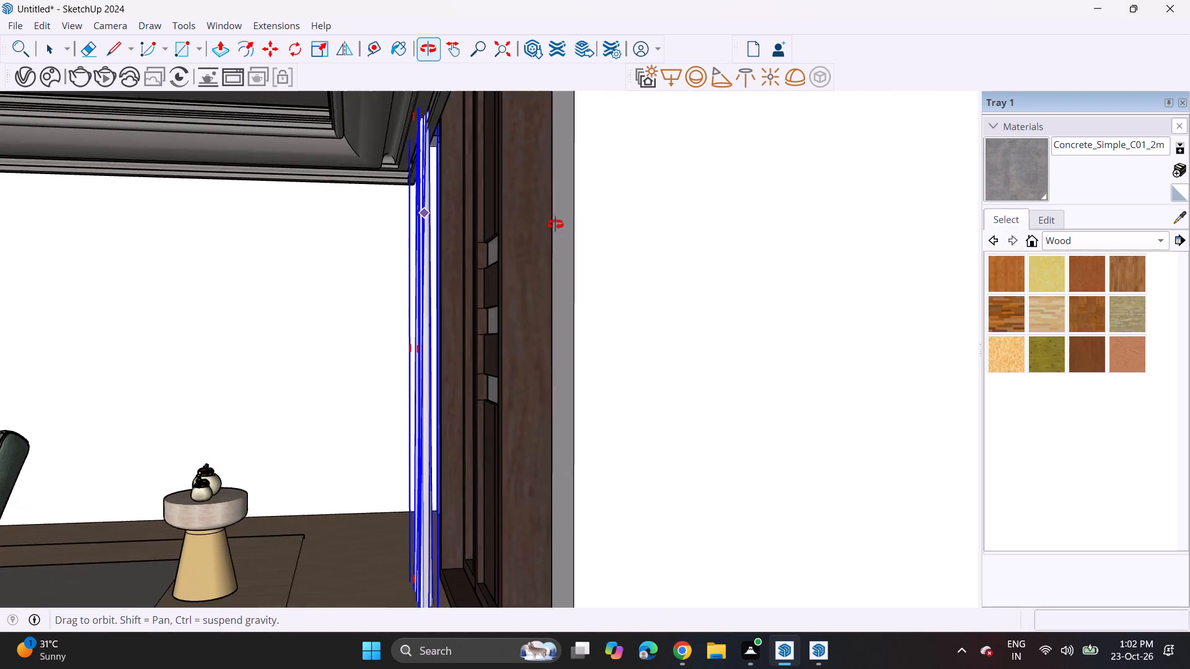
{"action": "middle_click_drag", "start_coordinate": [555, 224], "coordinate": [573, 238]}
{"action": "left_click", "coordinate": [446, 201]}
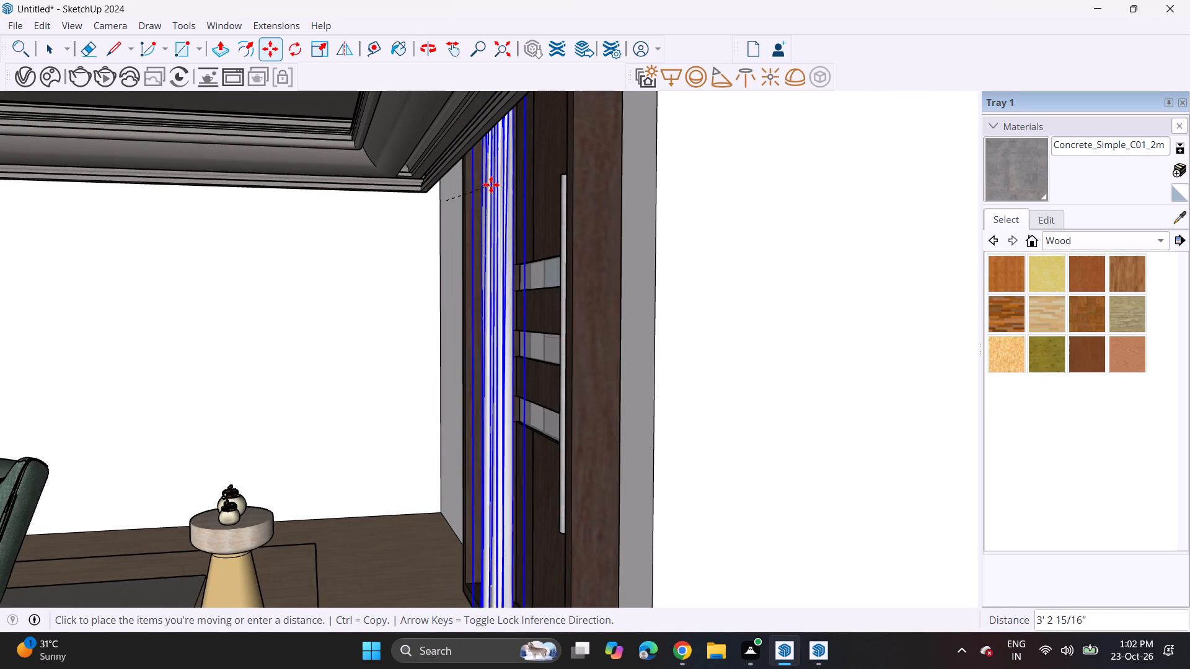
{"action": "left_click", "coordinate": [478, 195]}
{"action": "scroll", "coordinate": [510, 230], "scroll_direction": "up", "scroll_amount": 1}
{"action": "middle_click_drag", "start_coordinate": [508, 230], "coordinate": [501, 230]}
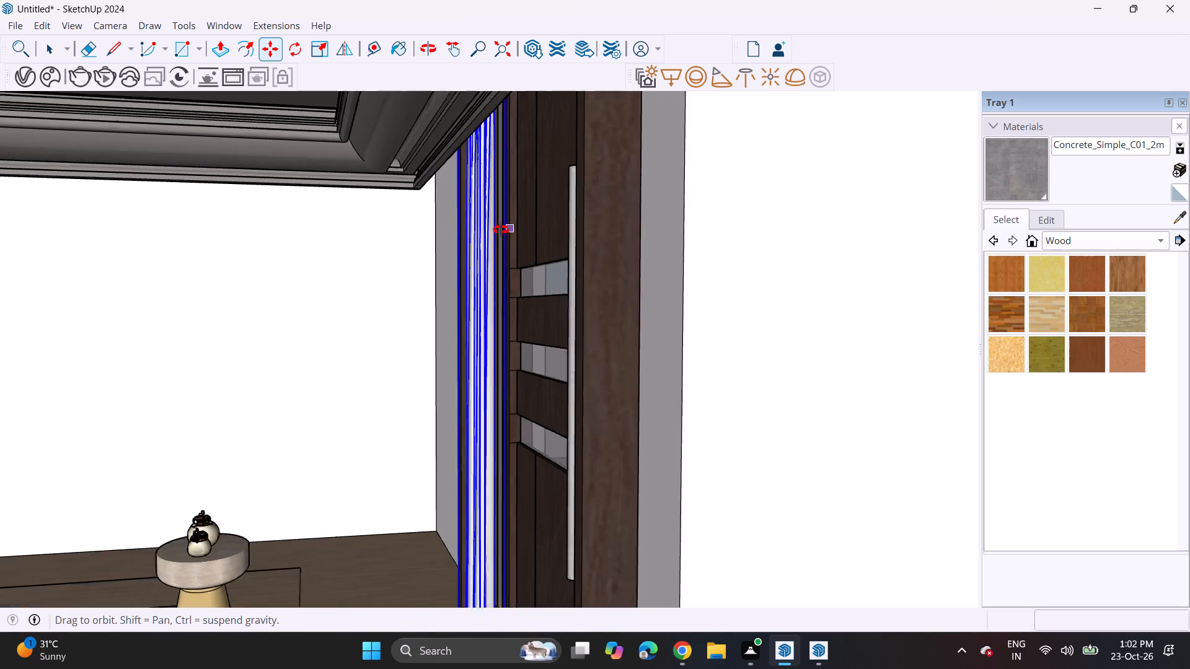
{"action": "middle_click_drag", "start_coordinate": [501, 230], "coordinate": [23, 227]}
{"action": "scroll", "coordinate": [213, 224], "scroll_direction": "down", "scroll_amount": 15}
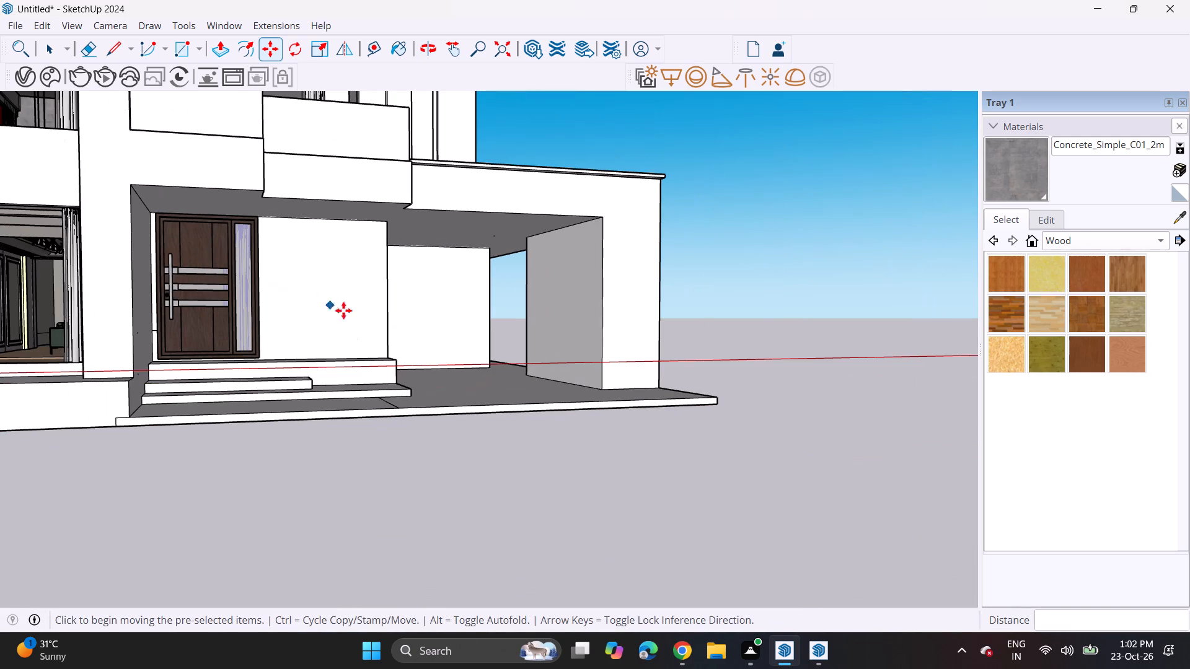
{"action": "key", "text": "space"}
{"action": "left_click", "coordinate": [518, 321]}
Examine the house's front elevation, including the entrance door, window openings and balconies.
{"action": "scroll", "coordinate": [449, 345], "scroll_direction": "up", "scroll_amount": 1}
{"action": "scroll", "coordinate": [444, 349], "scroll_direction": "down", "scroll_amount": 6}
{"action": "middle_click_drag", "start_coordinate": [446, 351], "coordinate": [584, 377], "text": "shift"}
{"action": "scroll", "coordinate": [584, 377], "scroll_direction": "up", "scroll_amount": 1}
{"action": "middle_click_drag", "start_coordinate": [556, 356], "coordinate": [460, 368]}
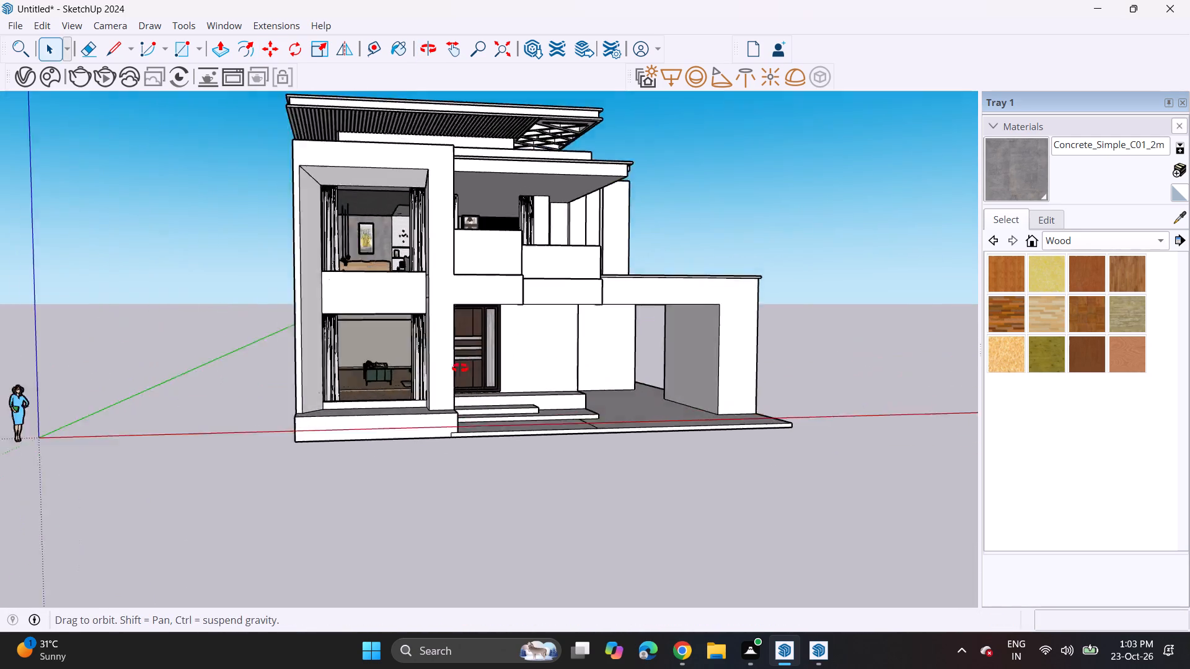
{"action": "middle_click_drag", "start_coordinate": [460, 368], "coordinate": [496, 353]}
{"action": "scroll", "coordinate": [521, 349], "scroll_direction": "up", "scroll_amount": 2}
{"action": "middle_click_drag", "start_coordinate": [508, 333], "coordinate": [478, 344]}
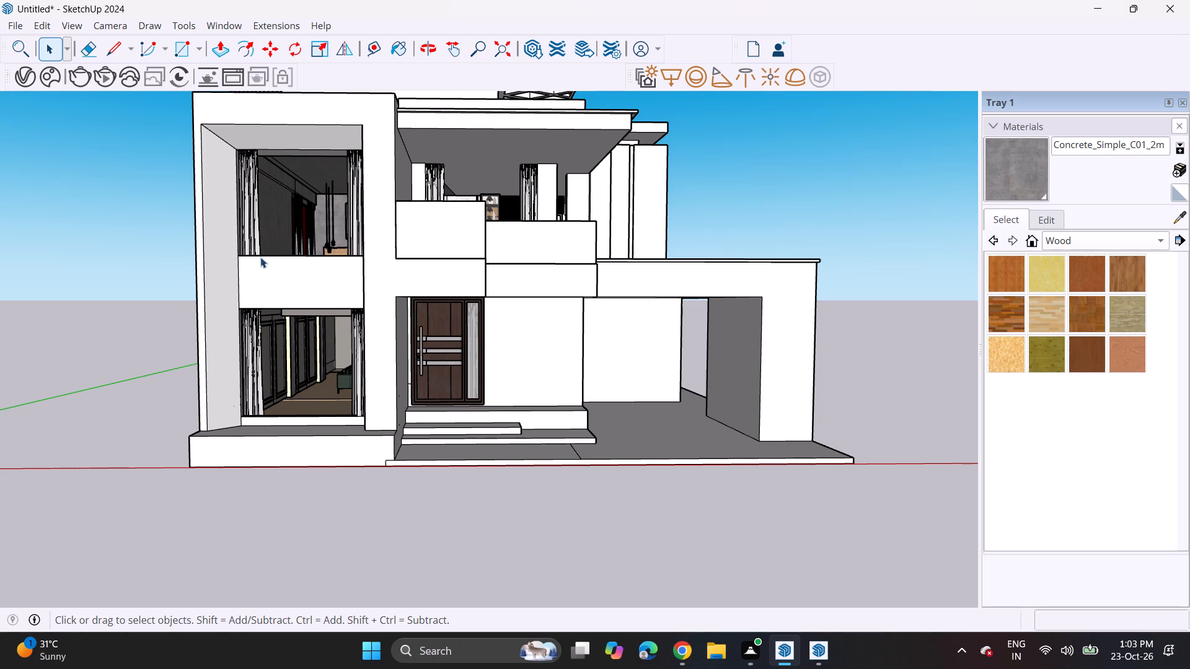
Import the Exterior+Sliding+Doors model from the Downloads folder and place it in the open area beside the front of the house.
{"action": "left_click", "coordinate": [16, 25]}
{"action": "left_click", "coordinate": [29, 240]}
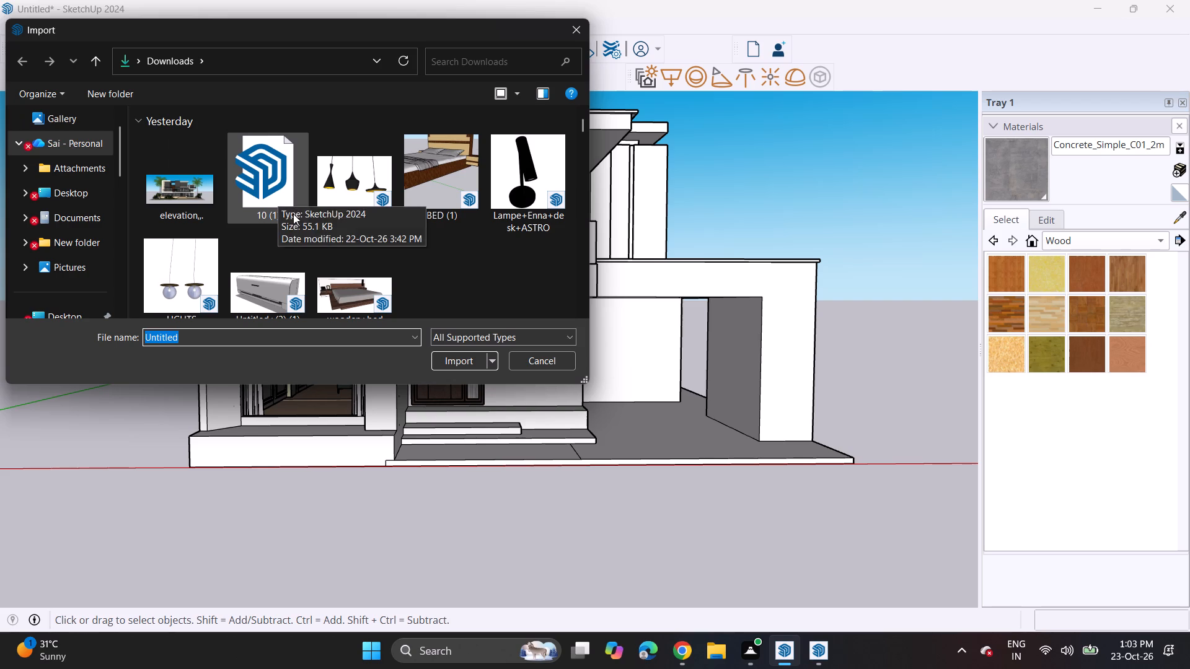
{"action": "scroll", "coordinate": [320, 219], "scroll_direction": "down", "scroll_amount": 11}
{"action": "scroll", "coordinate": [322, 221], "scroll_direction": "up", "scroll_amount": 1}
{"action": "scroll", "coordinate": [322, 221], "scroll_direction": "down", "scroll_amount": 4}
{"action": "scroll", "coordinate": [322, 221], "scroll_direction": "up", "scroll_amount": 1}
{"action": "scroll", "coordinate": [322, 221], "scroll_direction": "down", "scroll_amount": 4}
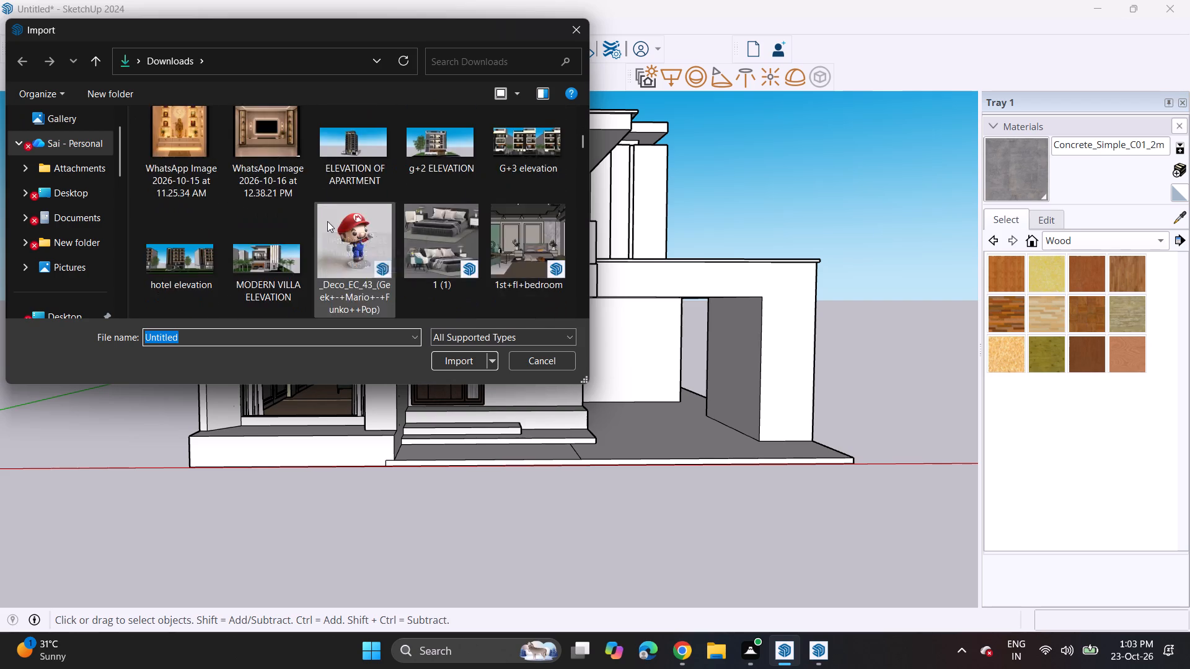
{"action": "scroll", "coordinate": [327, 221], "scroll_direction": "down", "scroll_amount": 3}
{"action": "scroll", "coordinate": [327, 221], "scroll_direction": "up", "scroll_amount": 2}
{"action": "scroll", "coordinate": [331, 221], "scroll_direction": "down", "scroll_amount": 8}
{"action": "scroll", "coordinate": [326, 217], "scroll_direction": "up", "scroll_amount": 2}
{"action": "scroll", "coordinate": [330, 212], "scroll_direction": "down", "scroll_amount": 4}
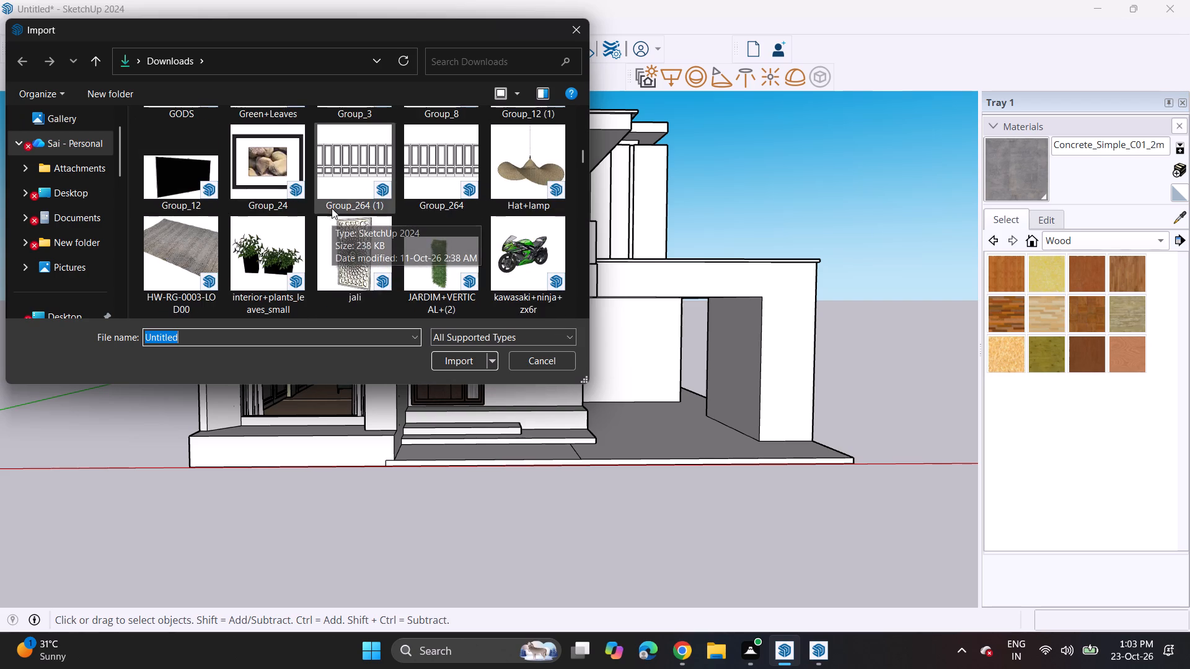
{"action": "scroll", "coordinate": [322, 203], "scroll_direction": "down", "scroll_amount": 10}
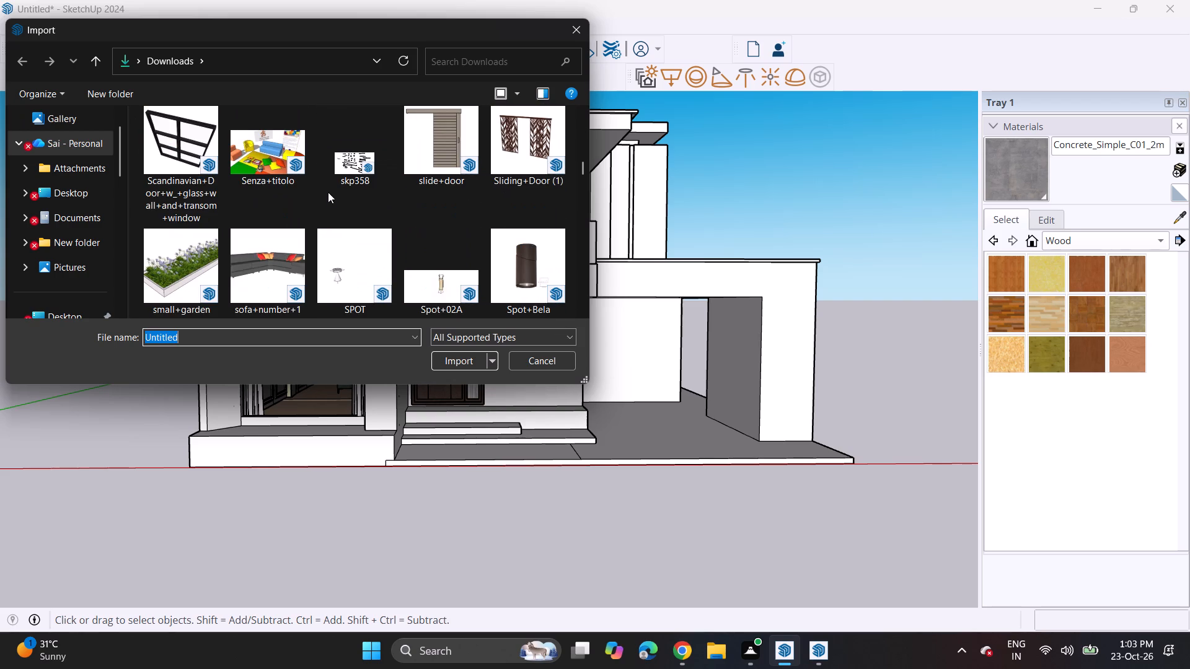
{"action": "scroll", "coordinate": [326, 190], "scroll_direction": "down", "scroll_amount": 8}
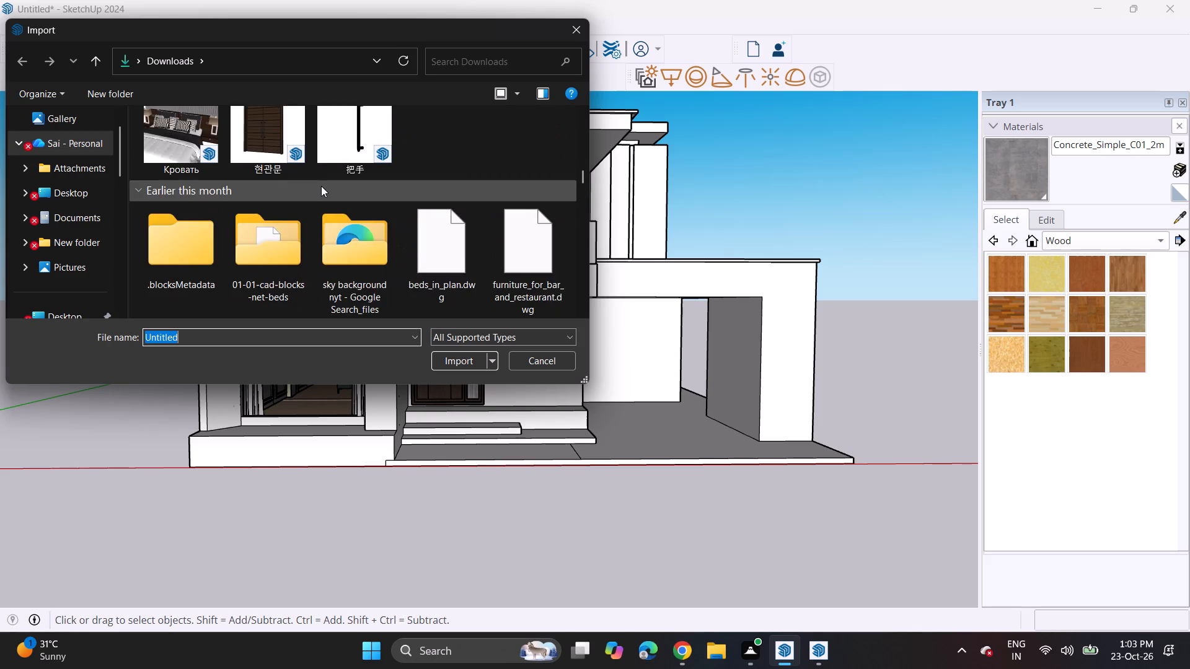
{"action": "scroll", "coordinate": [320, 186], "scroll_direction": "down", "scroll_amount": 6}
{"action": "scroll", "coordinate": [319, 185], "scroll_direction": "up", "scroll_amount": 1}
{"action": "scroll", "coordinate": [319, 185], "scroll_direction": "down", "scroll_amount": 2}
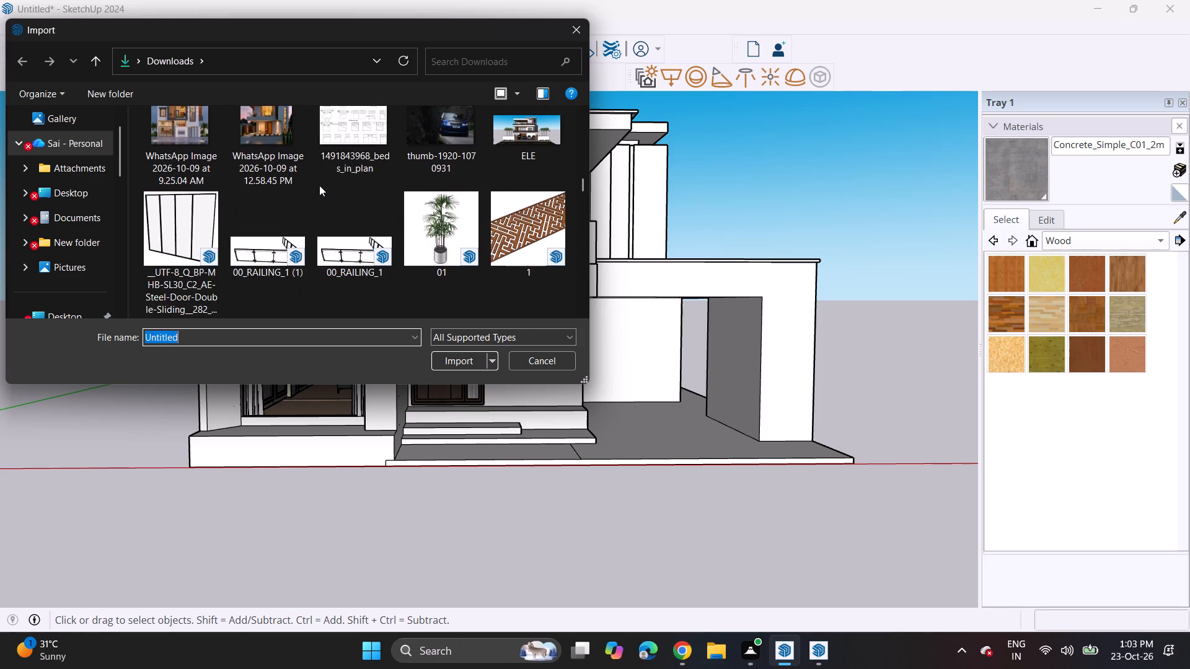
{"action": "scroll", "coordinate": [319, 185], "scroll_direction": "down", "scroll_amount": 4}
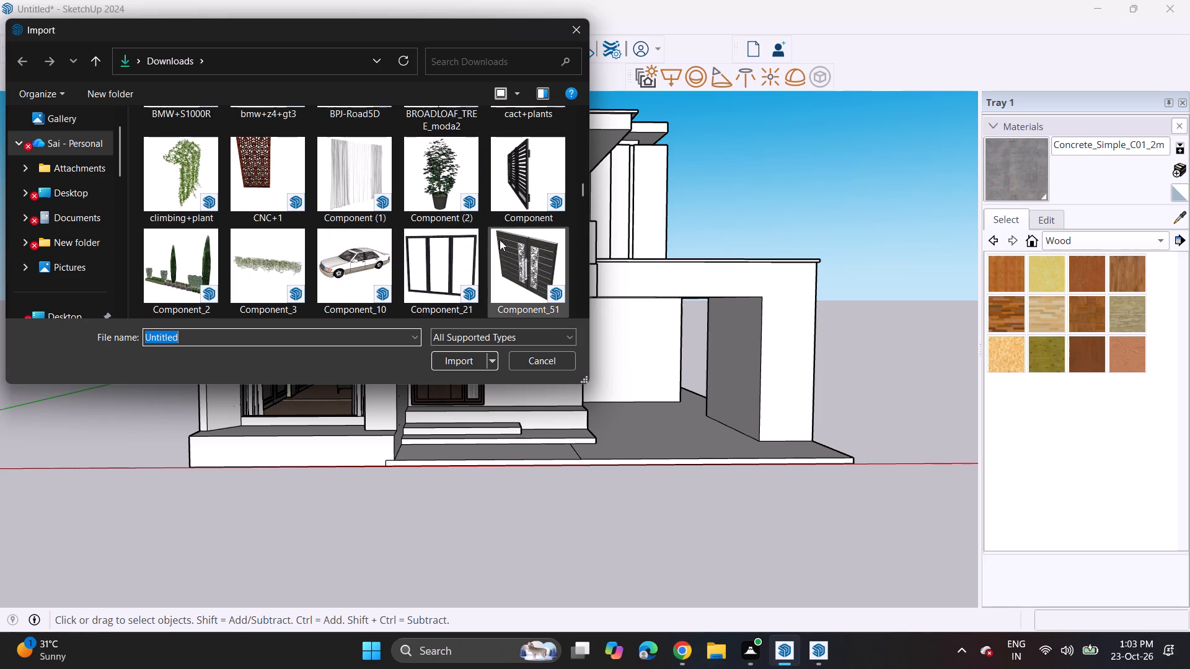
{"action": "scroll", "coordinate": [450, 240], "scroll_direction": "down", "scroll_amount": 2}
{"action": "scroll", "coordinate": [276, 311], "scroll_direction": "down", "scroll_amount": 3}
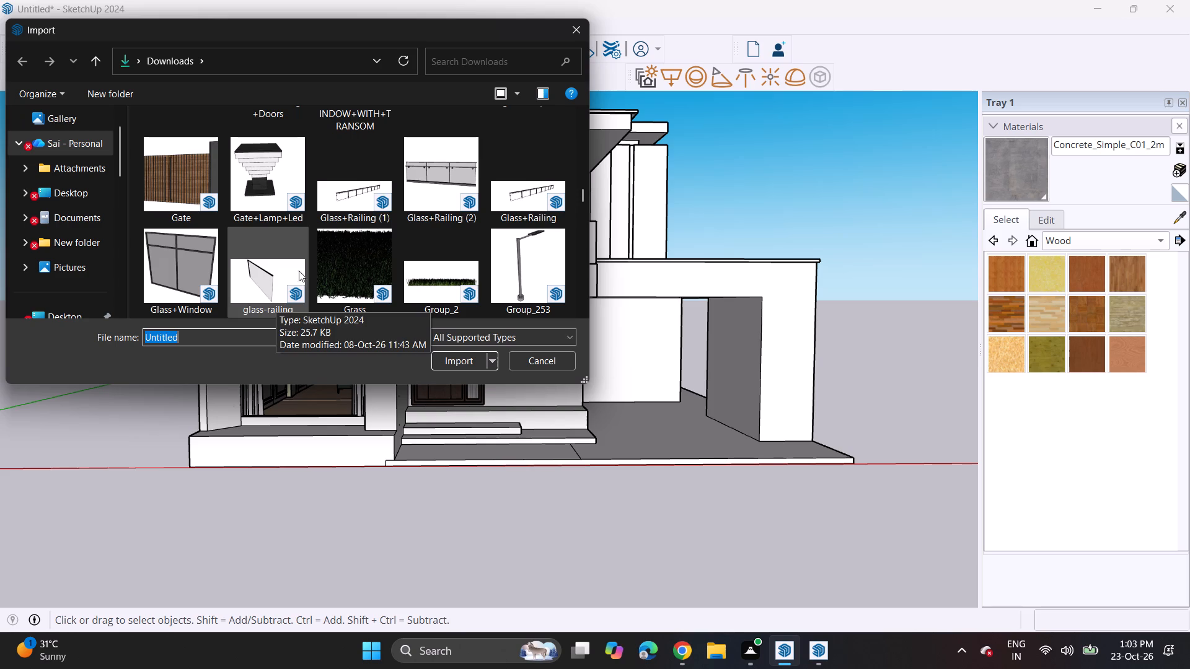
{"action": "scroll", "coordinate": [351, 250], "scroll_direction": "down", "scroll_amount": 4}
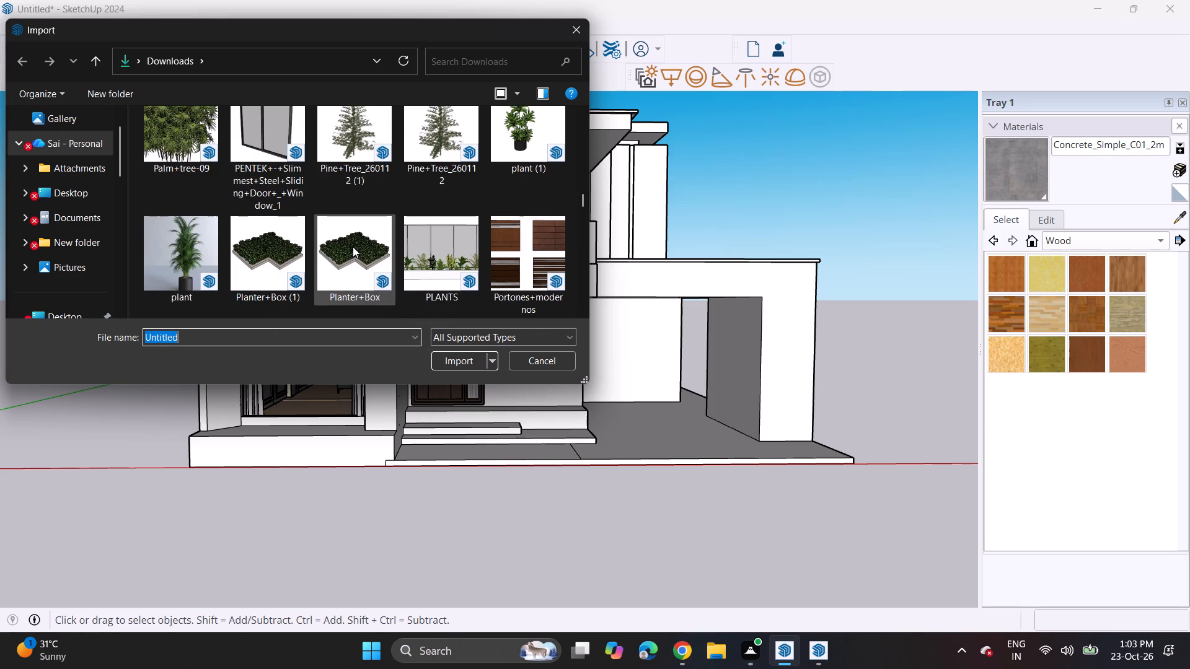
{"action": "scroll", "coordinate": [353, 247], "scroll_direction": "down", "scroll_amount": 3}
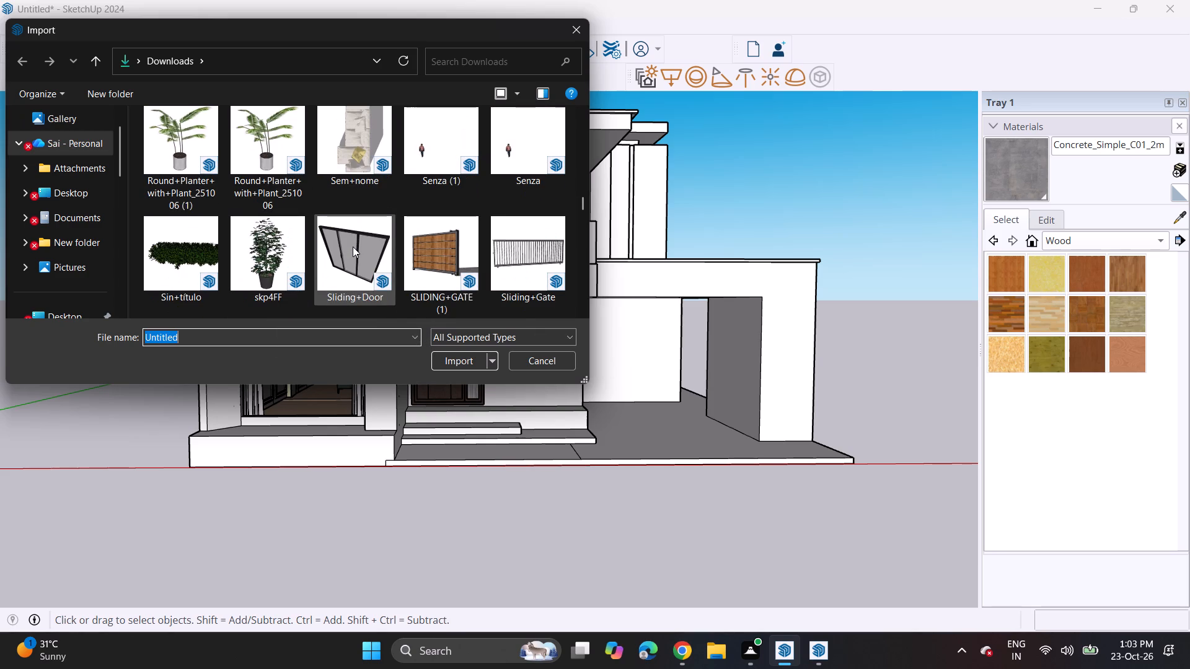
{"action": "scroll", "coordinate": [353, 247], "scroll_direction": "down", "scroll_amount": 6}
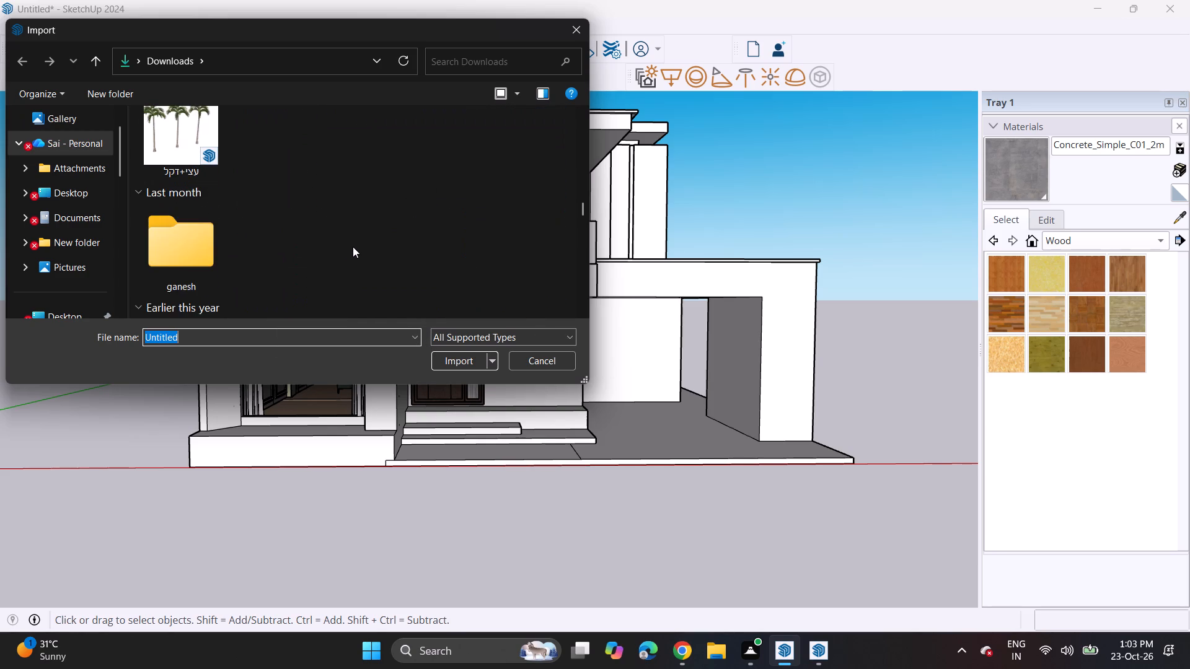
{"action": "scroll", "coordinate": [353, 247], "scroll_direction": "down", "scroll_amount": 2}
{"action": "scroll", "coordinate": [355, 247], "scroll_direction": "up", "scroll_amount": 6}
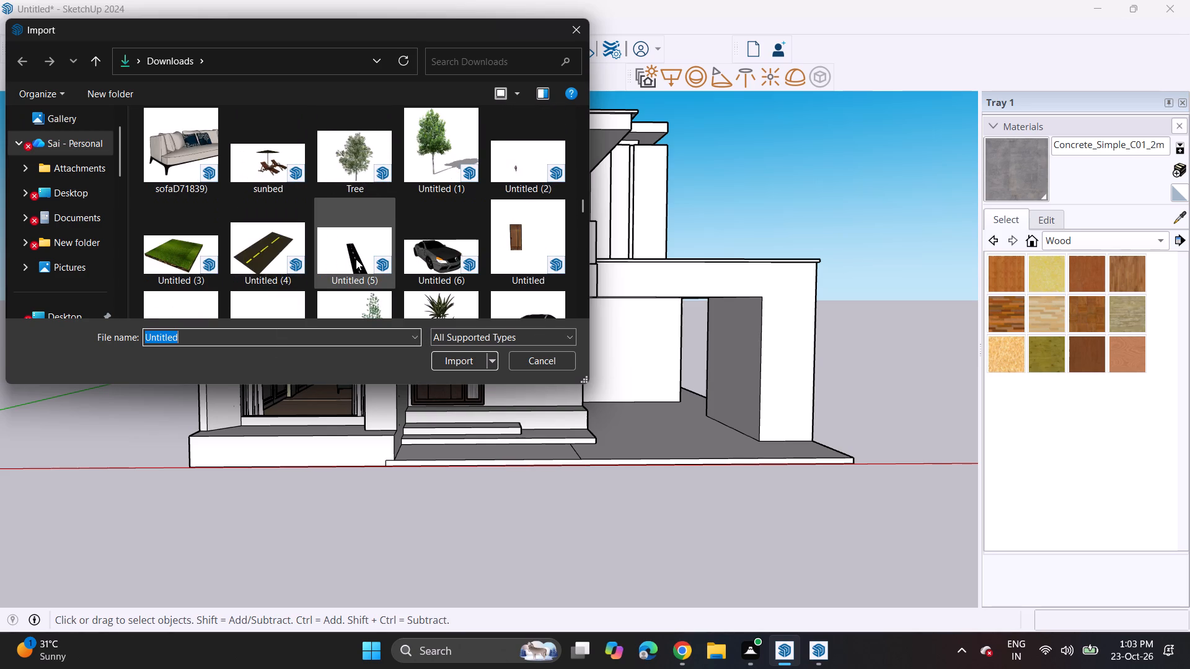
{"action": "scroll", "coordinate": [356, 259], "scroll_direction": "up", "scroll_amount": 5}
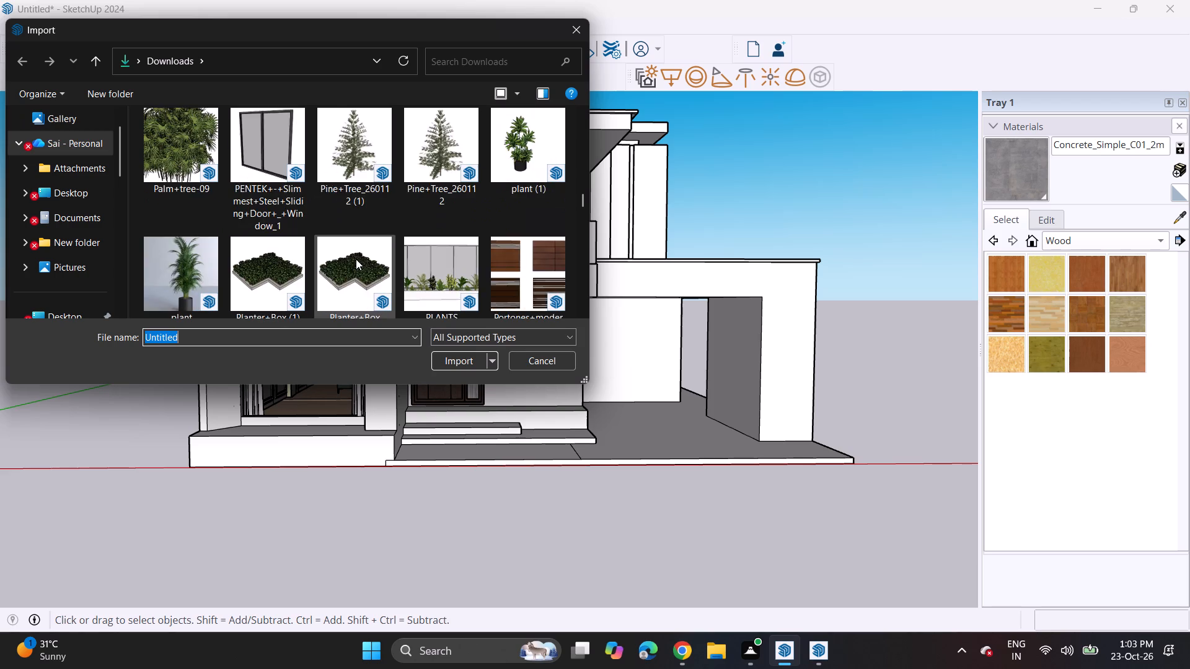
{"action": "scroll", "coordinate": [356, 259], "scroll_direction": "up", "scroll_amount": 4}
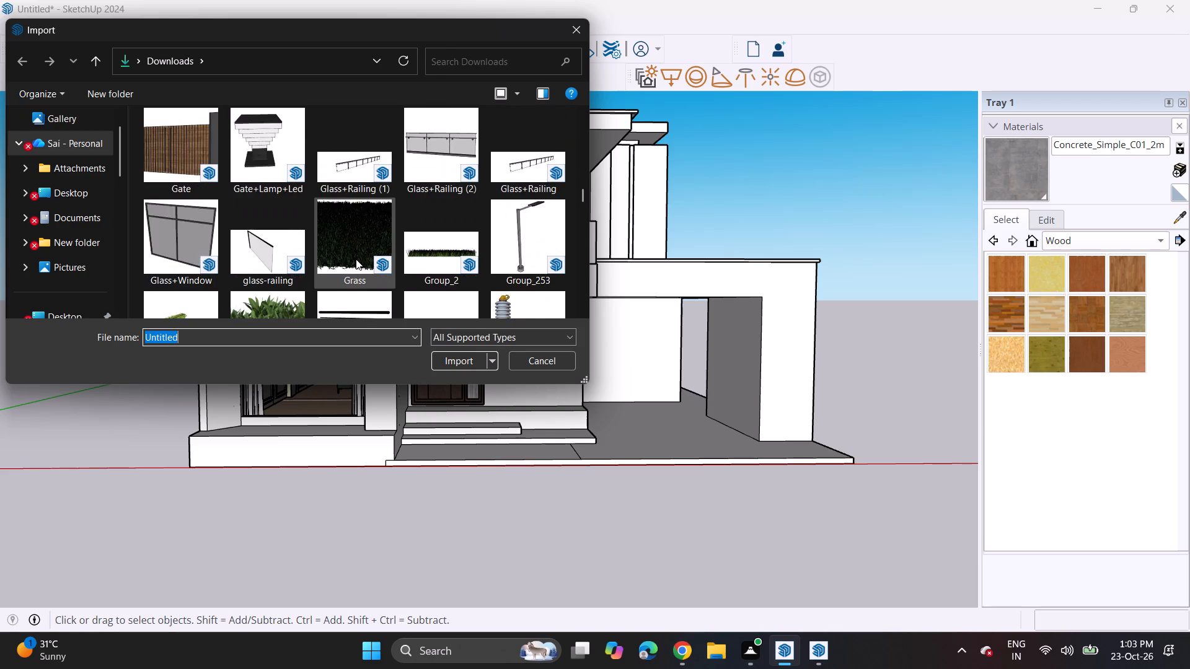
{"action": "scroll", "coordinate": [356, 259], "scroll_direction": "up", "scroll_amount": 2}
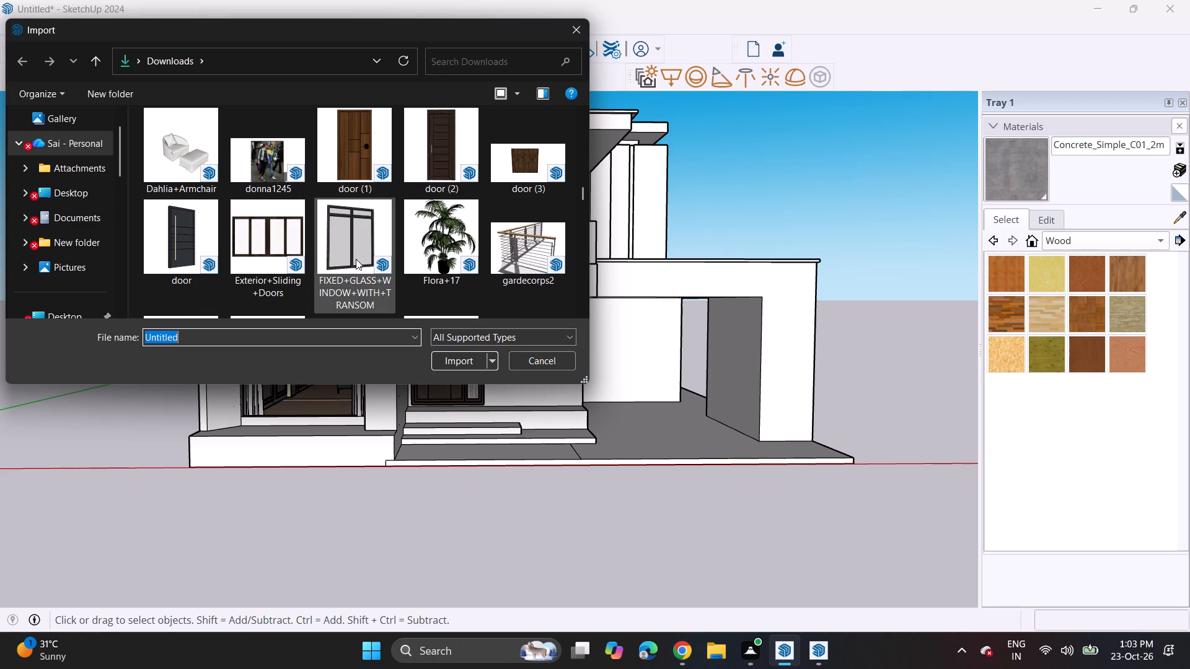
{"action": "left_click", "coordinate": [248, 242]}
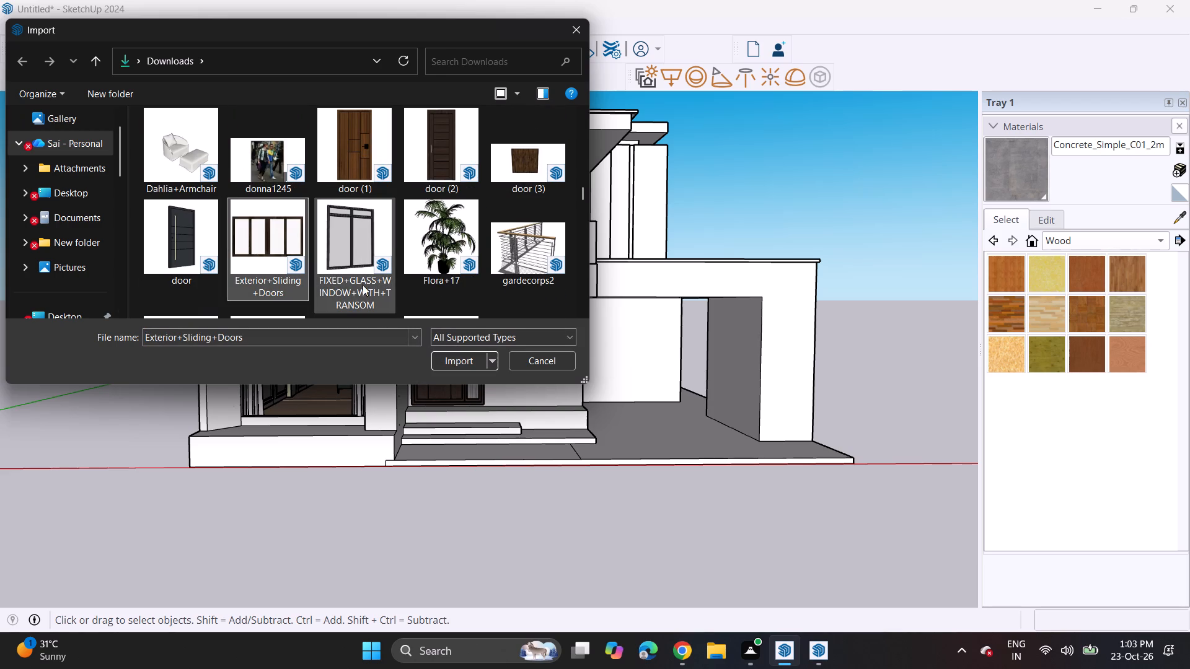
{"action": "left_click", "coordinate": [443, 354]}
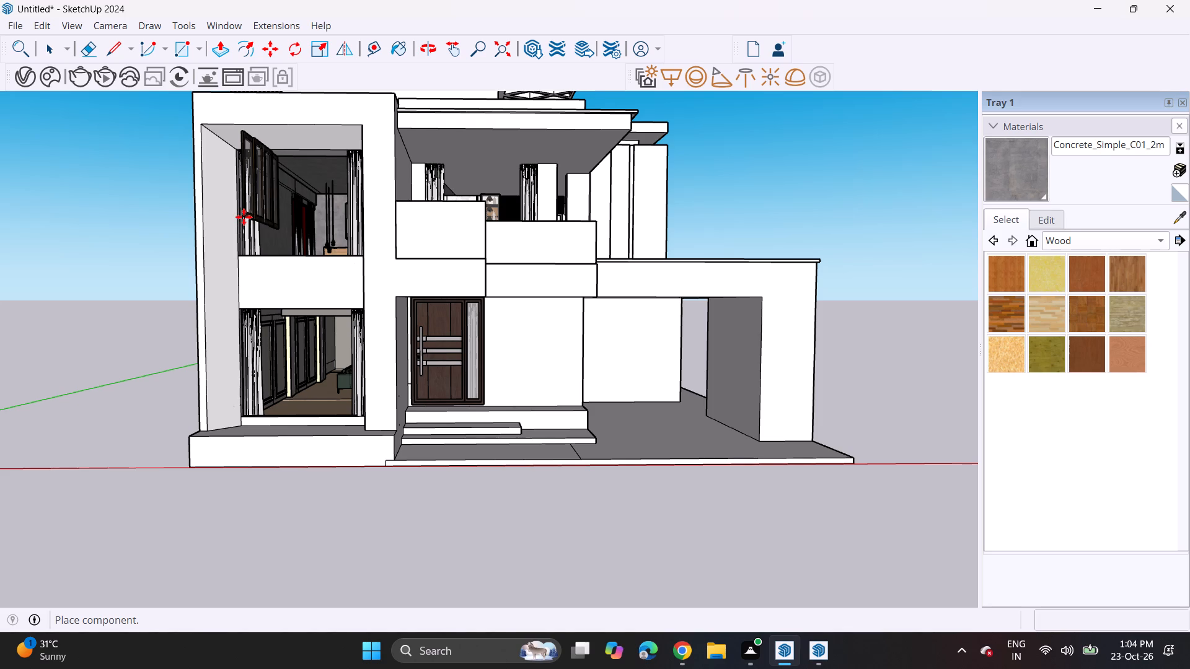
{"action": "middle_click_drag", "start_coordinate": [240, 204], "coordinate": [285, 295]}
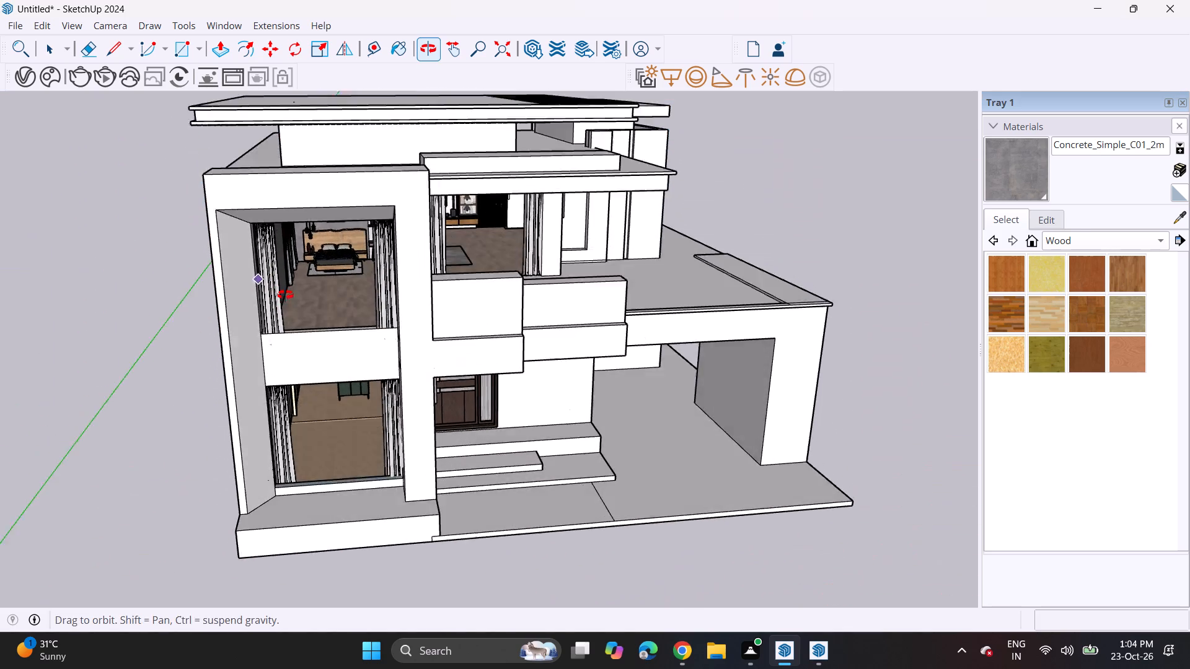
{"action": "middle_click_drag", "start_coordinate": [285, 295], "coordinate": [286, 297]}
{"action": "scroll", "coordinate": [286, 297], "scroll_direction": "down", "scroll_amount": 1}
{"action": "scroll", "coordinate": [271, 359], "scroll_direction": "down", "scroll_amount": 6}
{"action": "left_click", "coordinate": [189, 464]}
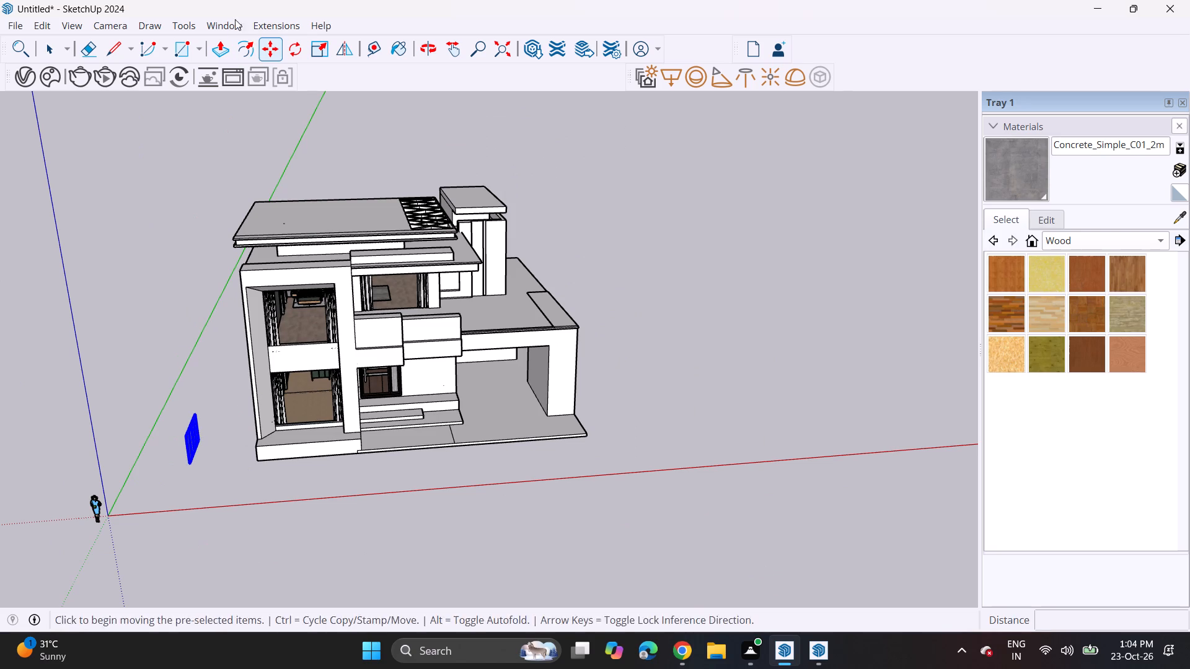
Rotate the imported sliding door horizontally so that it runs parallel to the house's front facade.
{"action": "left_click", "coordinate": [293, 48]}
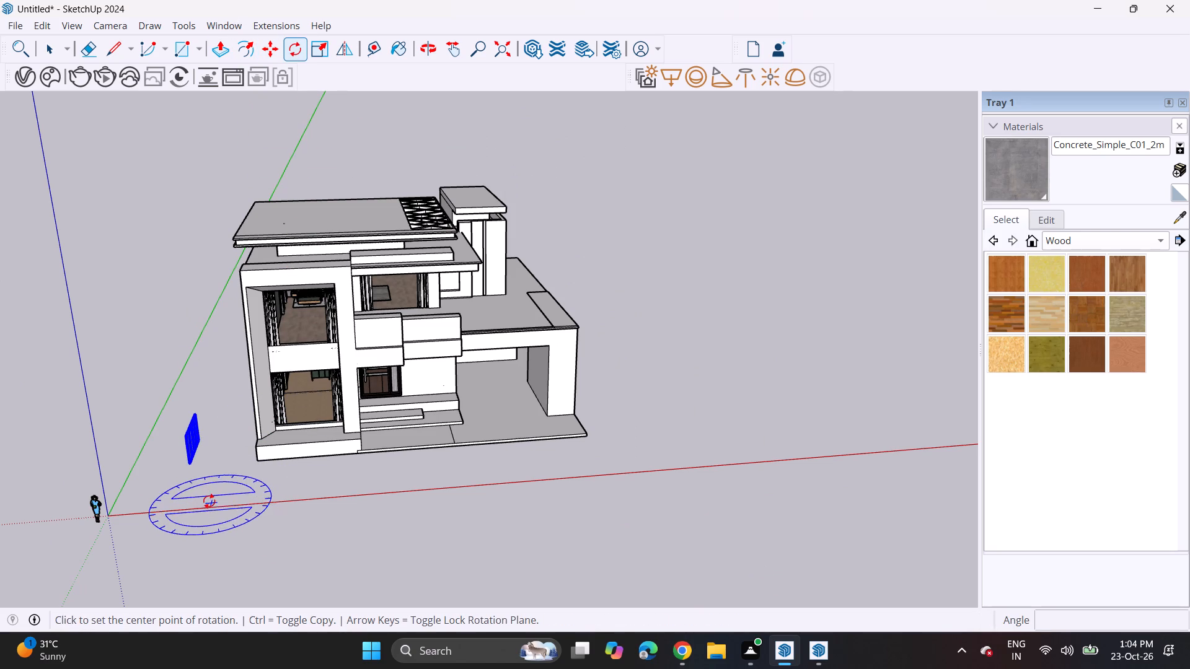
{"action": "left_click", "coordinate": [205, 499]}
{"action": "left_click", "coordinate": [242, 491]}
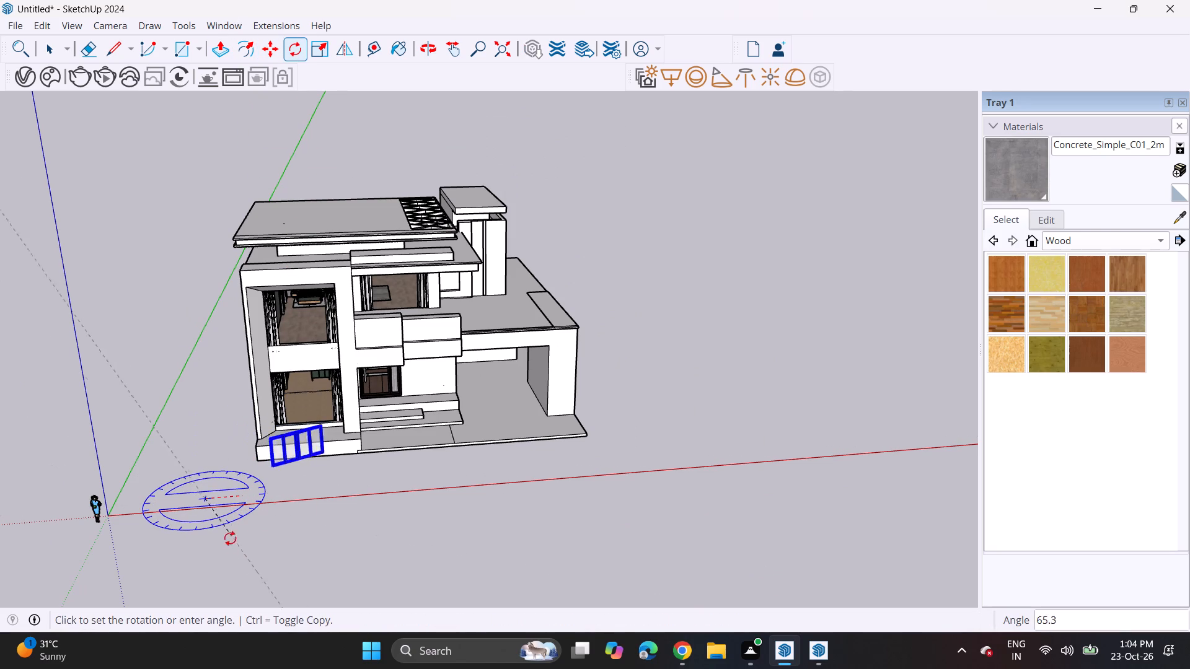
{"action": "left_click", "coordinate": [189, 552]}
Move the sliding door by its upper corner about 62' 4 1/8" toward the upper-floor bedroom's front opening.
{"action": "scroll", "coordinate": [353, 471], "scroll_direction": "up", "scroll_amount": 5}
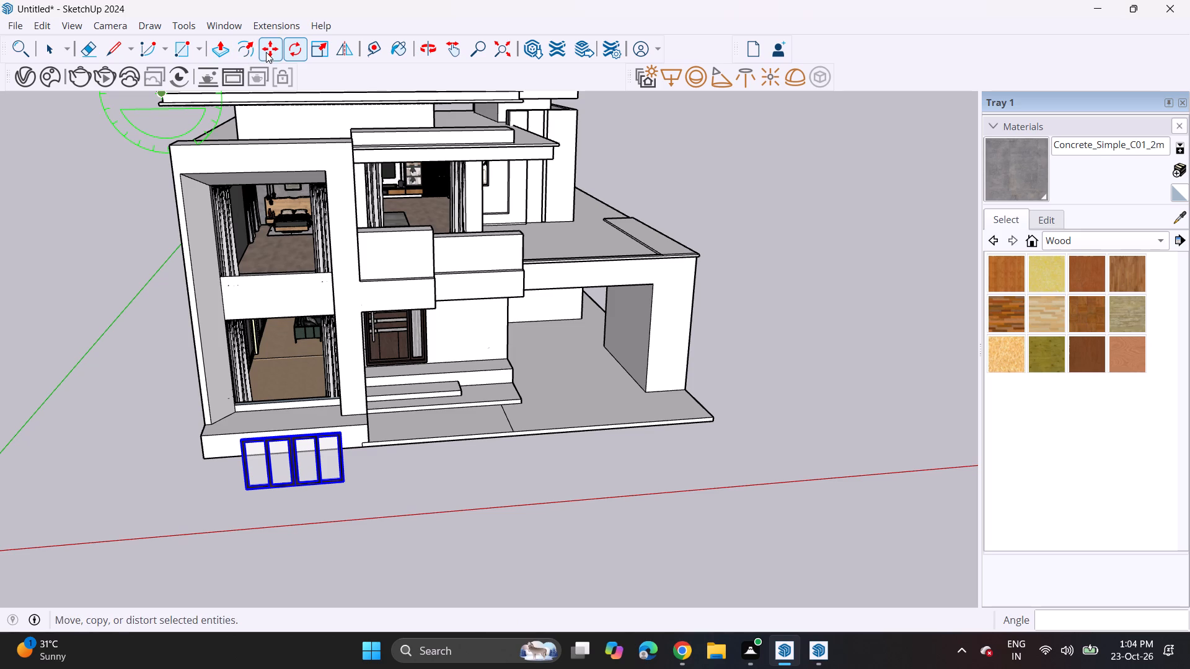
{"action": "left_click", "coordinate": [266, 52]}
{"action": "left_click", "coordinate": [343, 439]}
{"action": "middle_click_drag", "start_coordinate": [294, 232], "coordinate": [327, 225]}
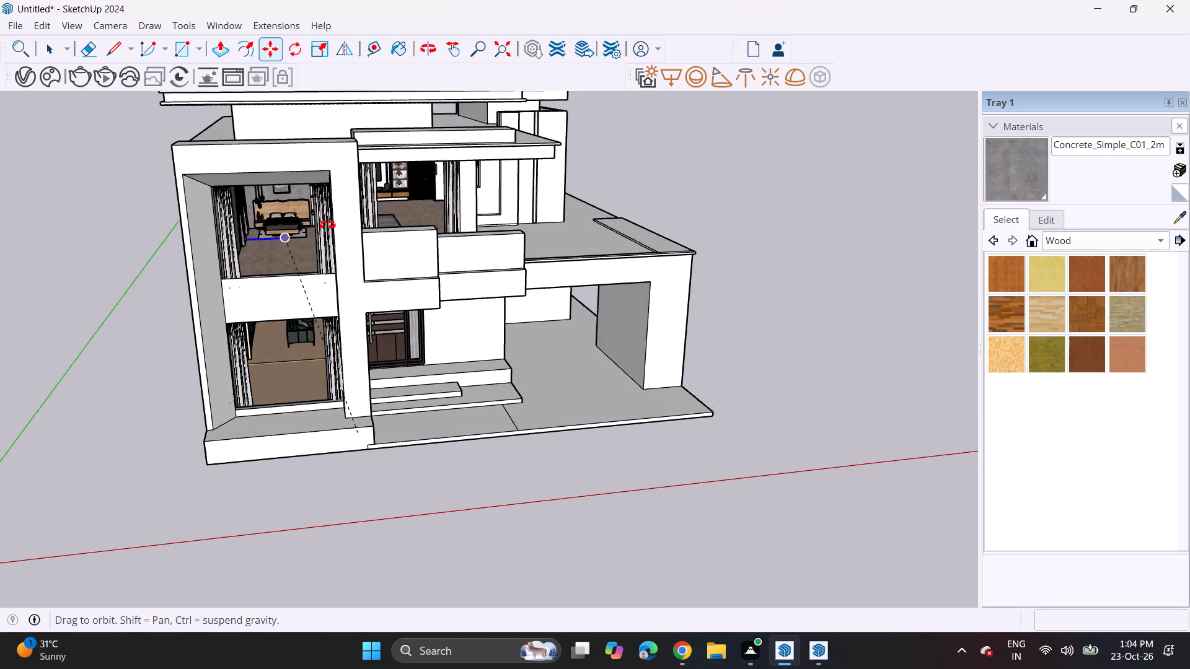
{"action": "middle_click_drag", "start_coordinate": [327, 225], "coordinate": [354, 206]}
{"action": "scroll", "coordinate": [335, 191], "scroll_direction": "up", "scroll_amount": 3}
{"action": "scroll", "coordinate": [333, 190], "scroll_direction": "down", "scroll_amount": 1}
{"action": "scroll", "coordinate": [332, 189], "scroll_direction": "up", "scroll_amount": 7}
{"action": "middle_click_drag", "start_coordinate": [332, 183], "coordinate": [348, 168]}
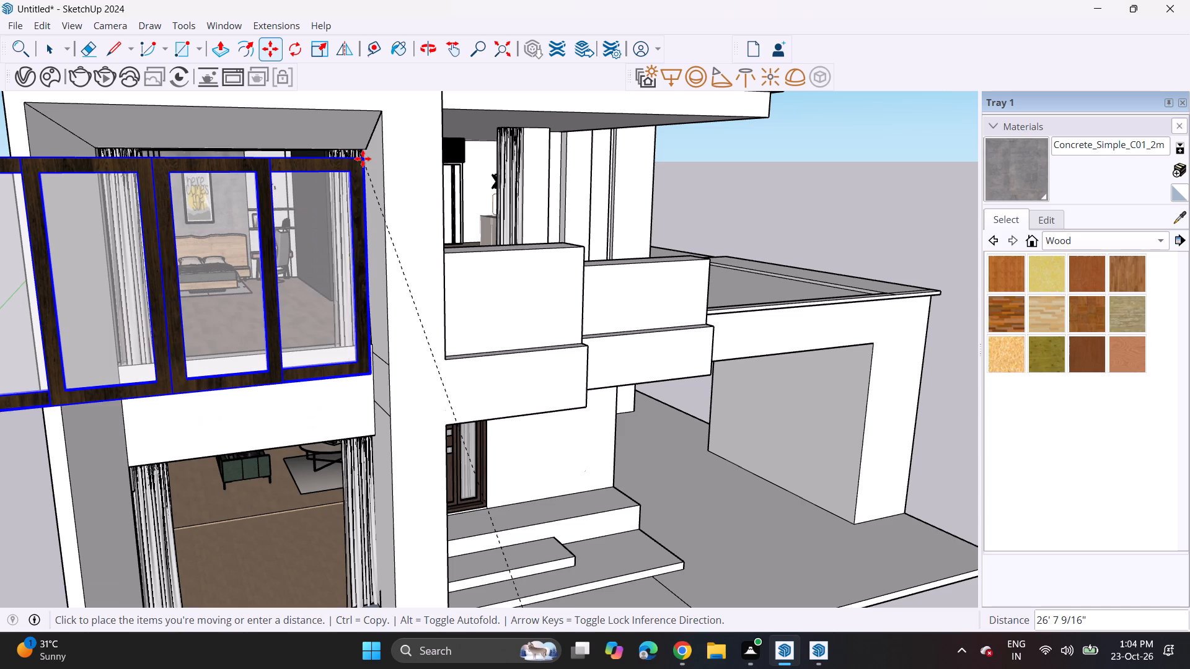
{"action": "left_click", "coordinate": [363, 186]}
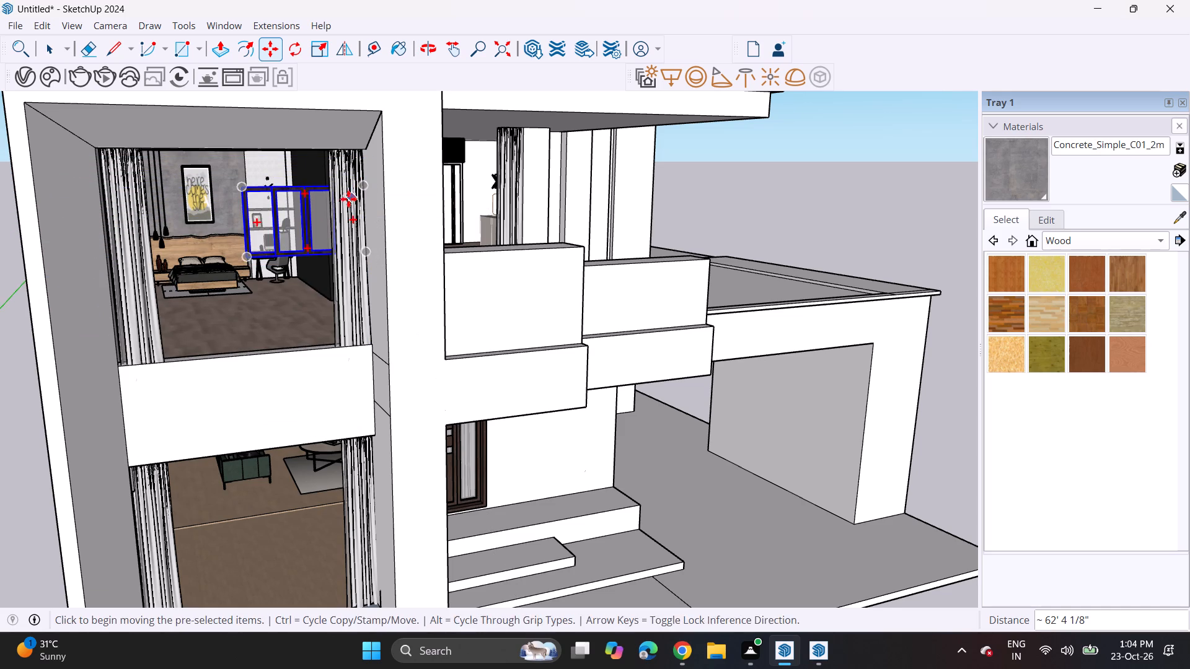
Move the sliding door again so its upper corner meets the upper corner of the bedroom's front opening.
{"action": "middle_click_drag", "start_coordinate": [352, 199], "coordinate": [380, 191]}
{"action": "scroll", "coordinate": [369, 190], "scroll_direction": "up", "scroll_amount": 1}
{"action": "left_click", "coordinate": [227, 188]}
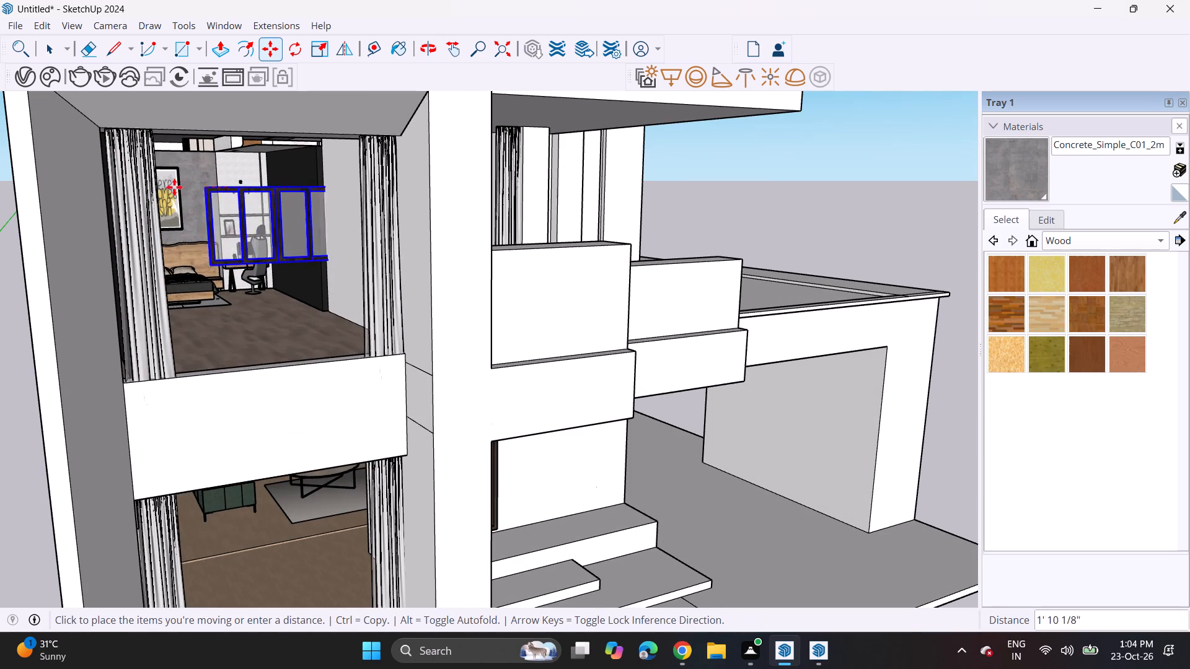
{"action": "left_click", "coordinate": [99, 125]}
Scale the sliding door vertically so its bottom edge reaches the sill of the upper-floor opening.
{"action": "middle_click_drag", "start_coordinate": [244, 201], "coordinate": [140, 210]}
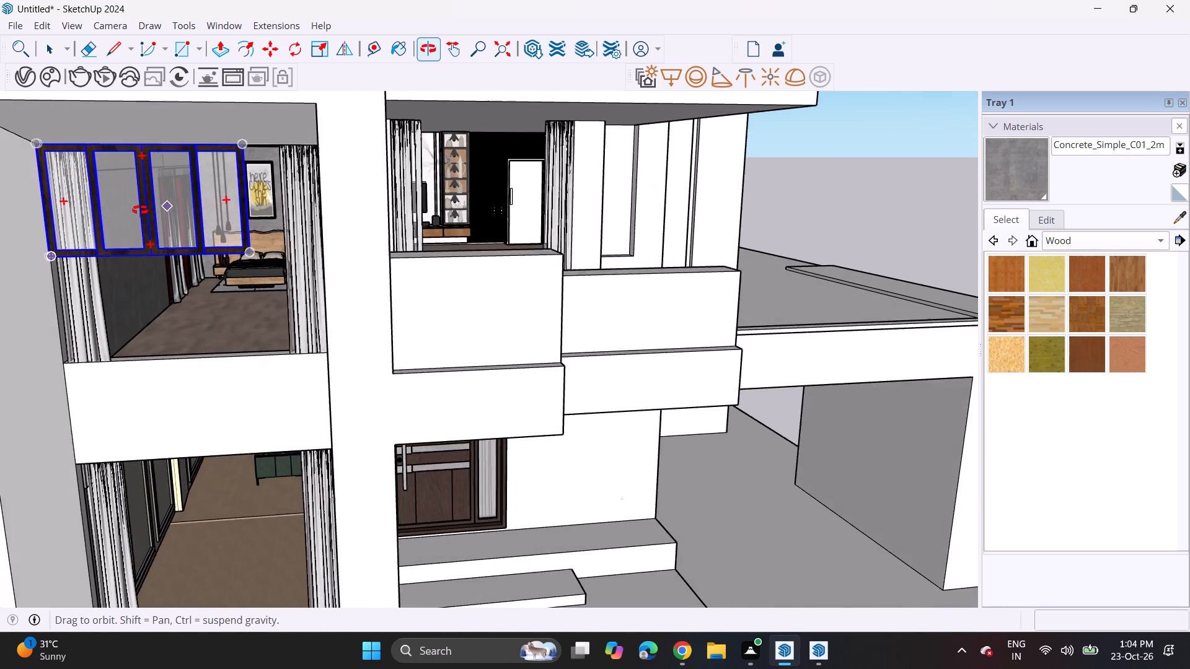
{"action": "middle_click_drag", "start_coordinate": [140, 210], "coordinate": [117, 208]}
{"action": "left_click", "coordinate": [316, 45]}
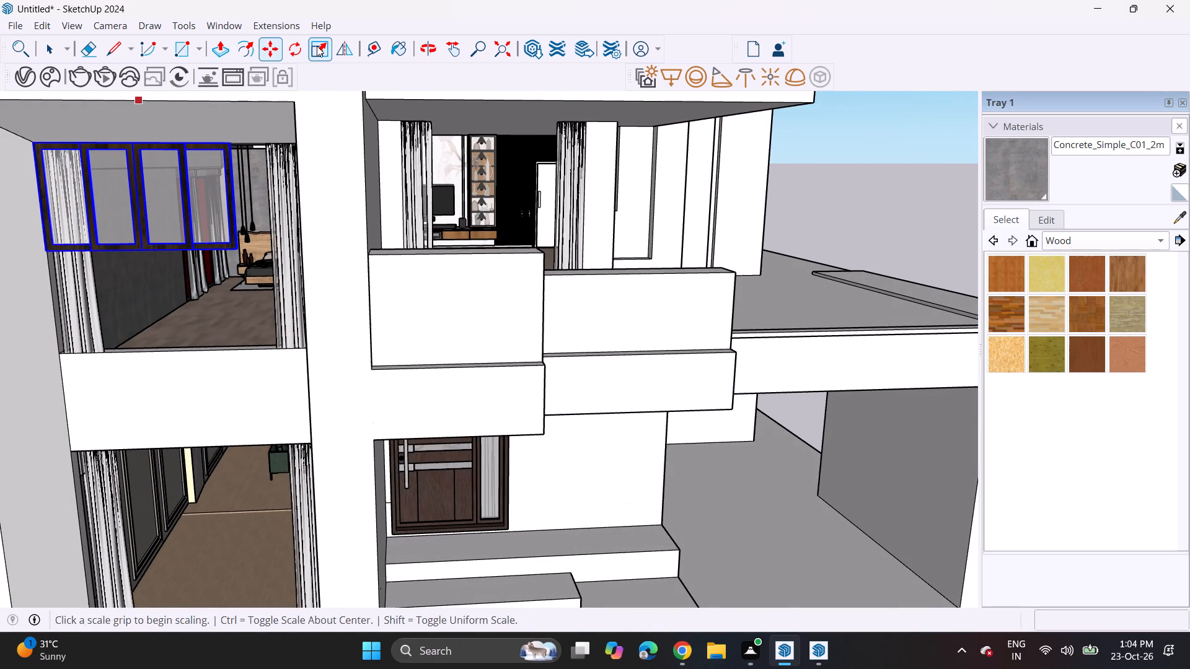
{"action": "middle_click_drag", "start_coordinate": [141, 235], "coordinate": [130, 202]}
{"action": "scroll", "coordinate": [150, 227], "scroll_direction": "up", "scroll_amount": 5}
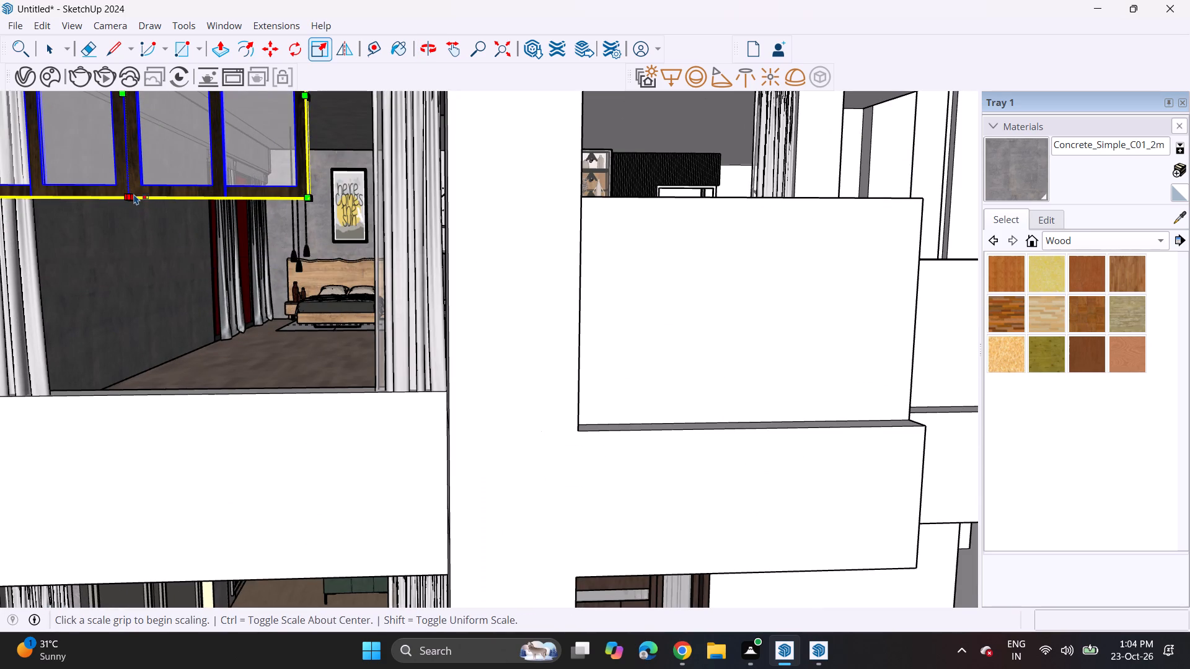
{"action": "left_click", "coordinate": [136, 194]}
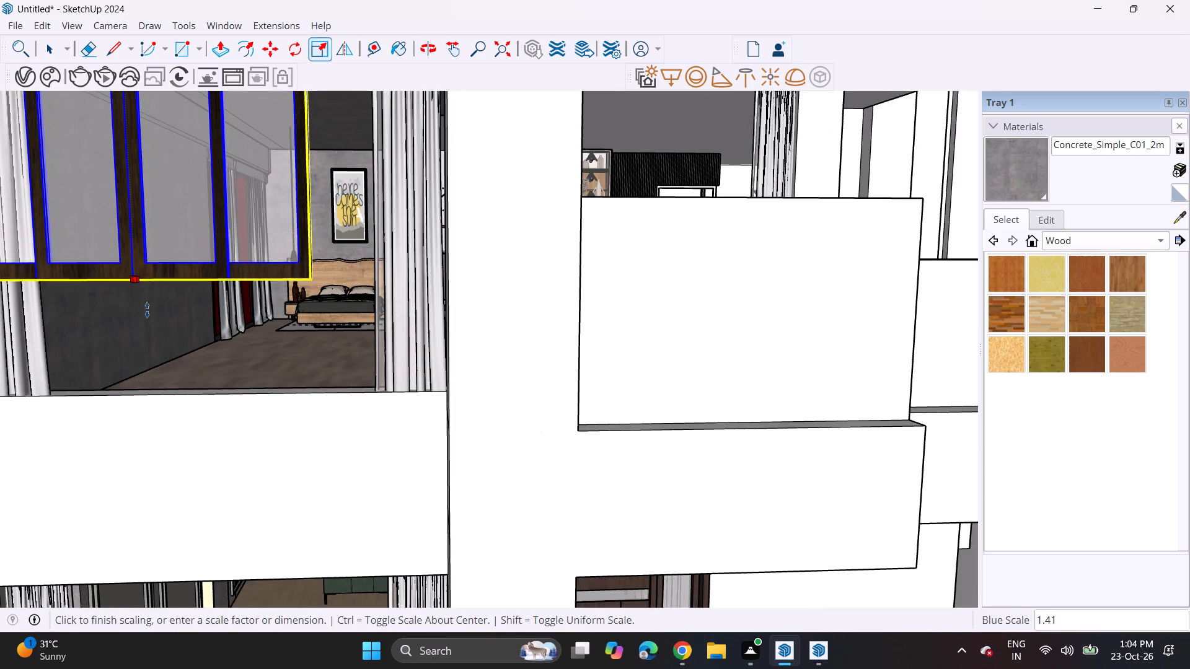
{"action": "left_click", "coordinate": [159, 391]}
Scale the sliding door's width to the opposite jamb so it fills the upper-floor opening, and deselect it.
{"action": "scroll", "coordinate": [210, 240], "scroll_direction": "down", "scroll_amount": 4}
{"action": "middle_click_drag", "start_coordinate": [219, 234], "coordinate": [224, 240]}
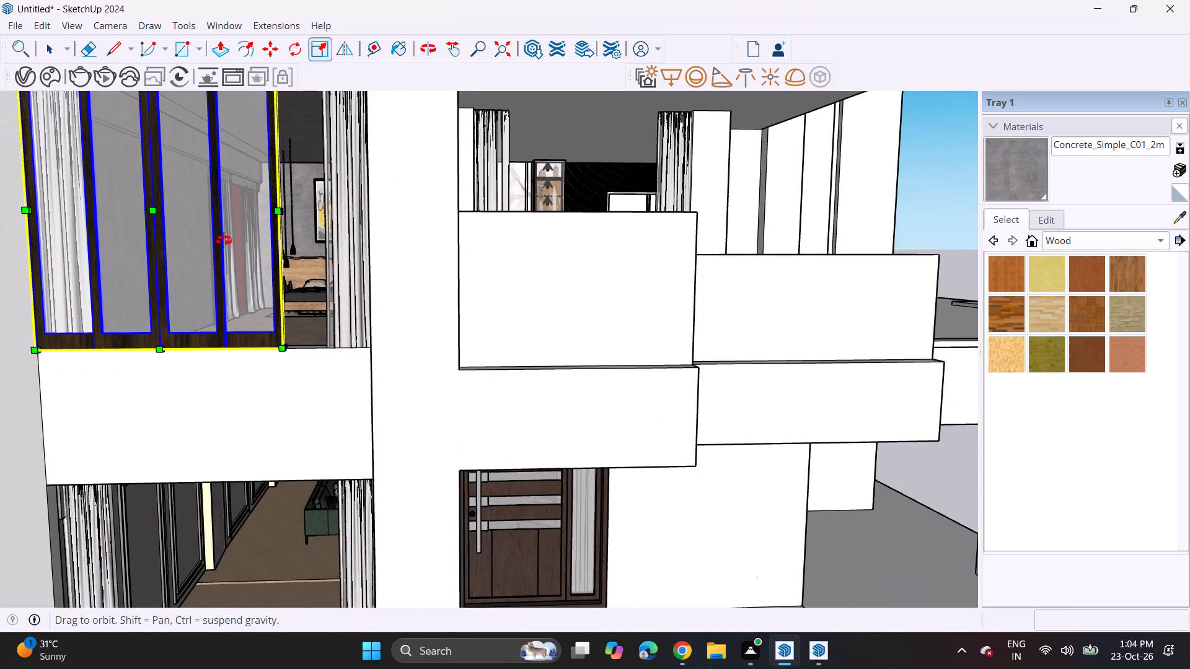
{"action": "middle_click_drag", "start_coordinate": [224, 240], "coordinate": [240, 291]}
{"action": "middle_click_drag", "start_coordinate": [306, 284], "coordinate": [226, 313]}
{"action": "scroll", "coordinate": [158, 320], "scroll_direction": "up", "scroll_amount": 5}
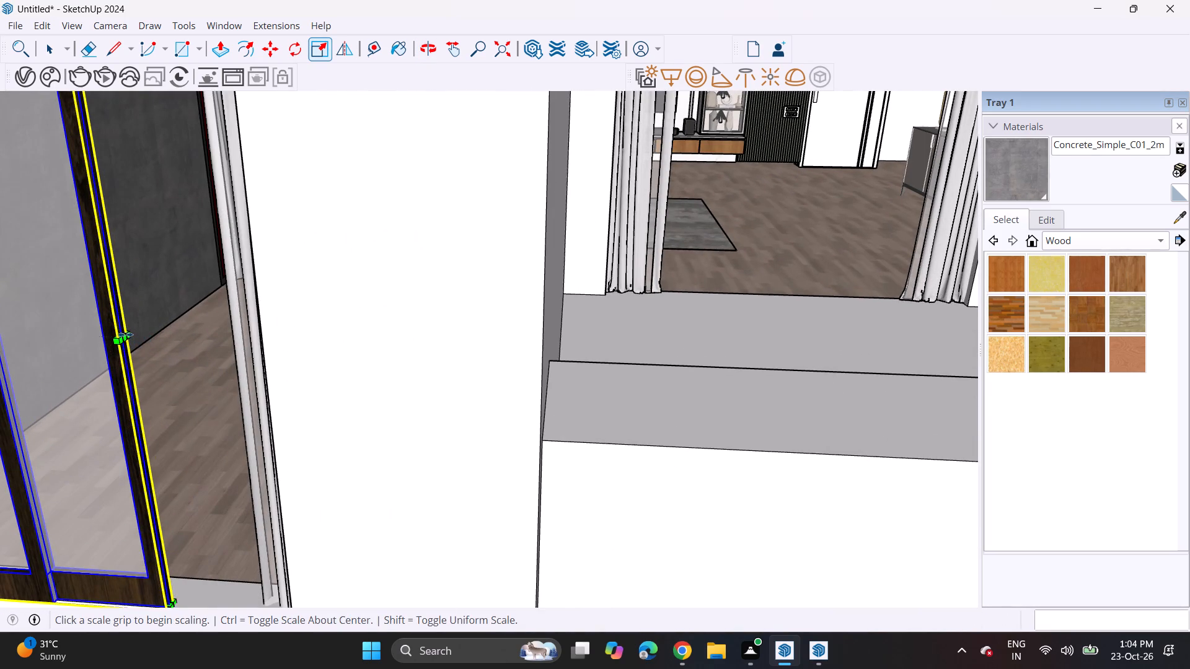
{"action": "left_click", "coordinate": [125, 334]}
{"action": "middle_click_drag", "start_coordinate": [253, 348], "coordinate": [367, 321]}
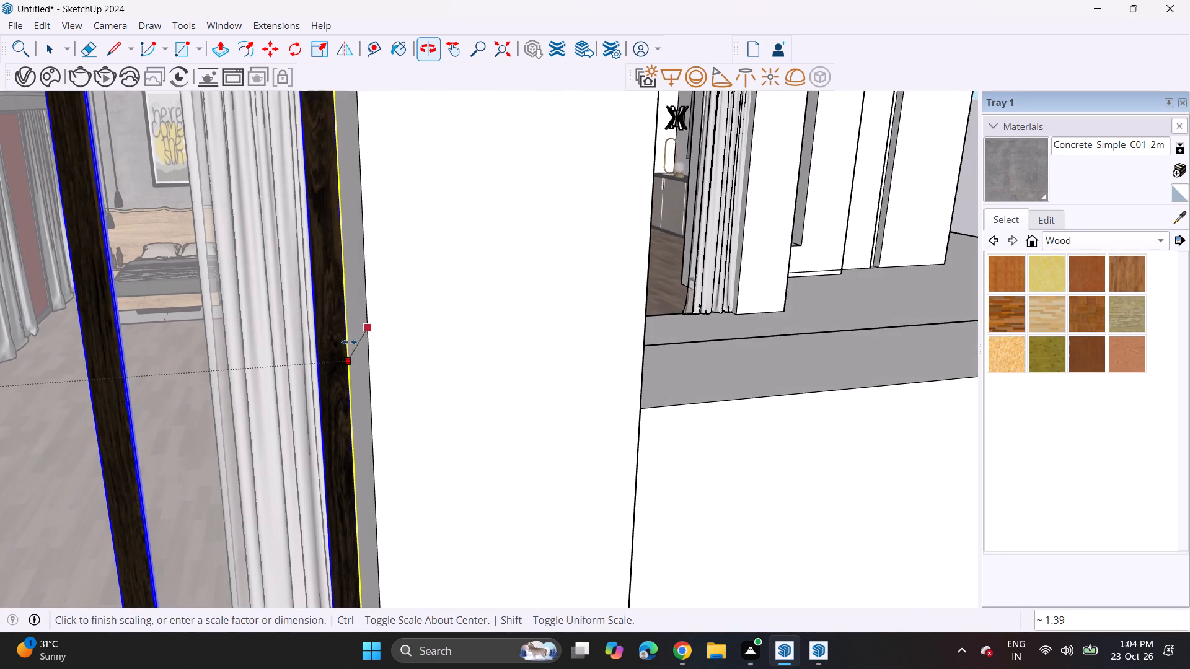
{"action": "left_click", "coordinate": [362, 346]}
{"action": "scroll", "coordinate": [314, 334], "scroll_direction": "down", "scroll_amount": 7}
{"action": "scroll", "coordinate": [286, 391], "scroll_direction": "down", "scroll_amount": 11}
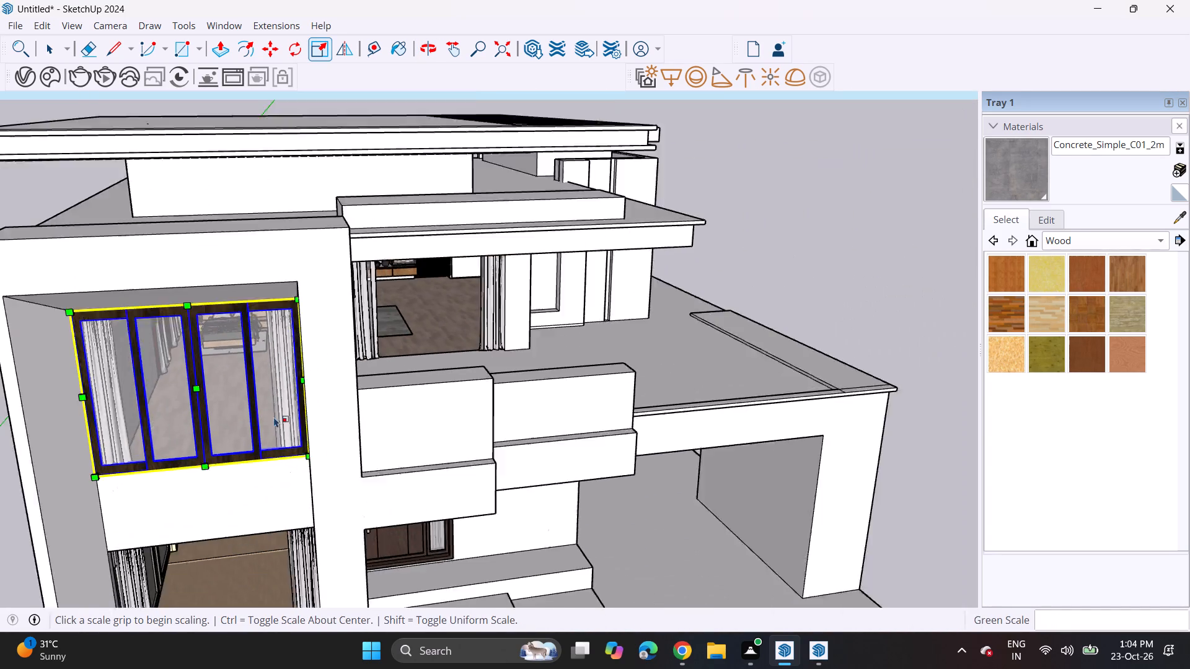
{"action": "middle_click_drag", "start_coordinate": [253, 404], "coordinate": [223, 343]}
{"action": "key", "text": "space"}
{"action": "left_click", "coordinate": [35, 362]}
{"action": "middle_click_drag", "start_coordinate": [180, 367], "coordinate": [174, 329]}
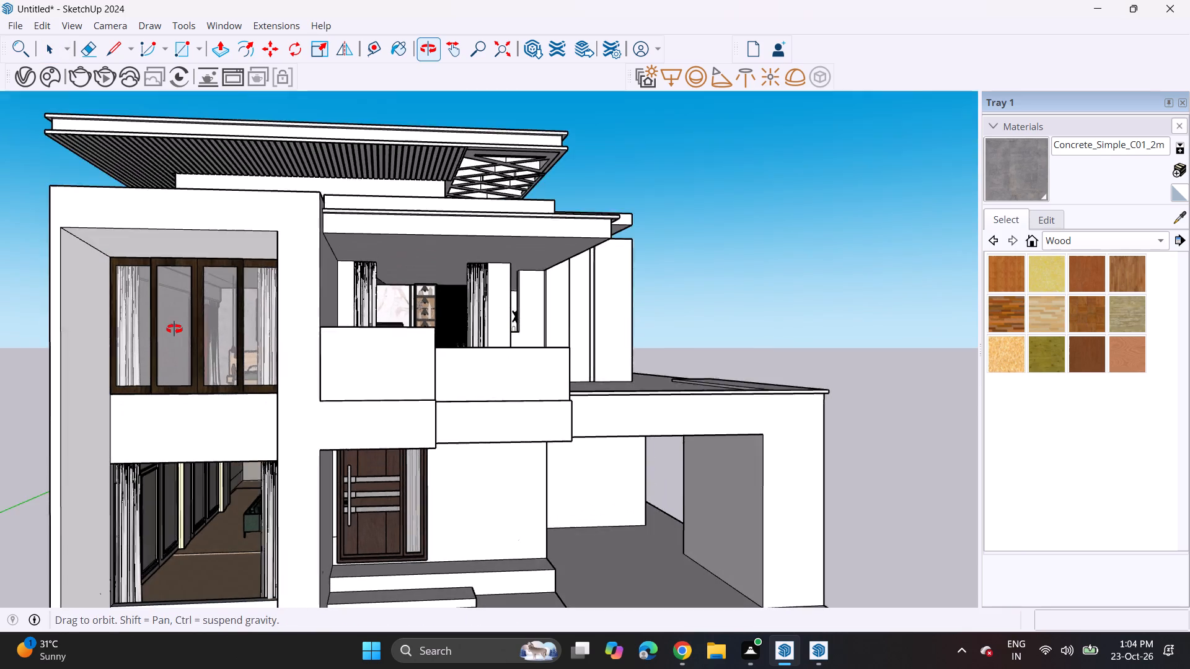
Move the wooden sliding door out of the upper-floor bedroom's front opening, over toward the balcony side.
{"action": "middle_click_drag", "start_coordinate": [174, 329], "coordinate": [177, 326]}
{"action": "scroll", "coordinate": [178, 326], "scroll_direction": "down", "scroll_amount": 3}
{"action": "middle_click_drag", "start_coordinate": [208, 319], "coordinate": [236, 355]}
{"action": "middle_click_drag", "start_coordinate": [236, 355], "coordinate": [154, 396]}
{"action": "scroll", "coordinate": [180, 378], "scroll_direction": "up", "scroll_amount": 6}
{"action": "middle_click_drag", "start_coordinate": [183, 346], "coordinate": [227, 282]}
{"action": "scroll", "coordinate": [245, 305], "scroll_direction": "up", "scroll_amount": 5}
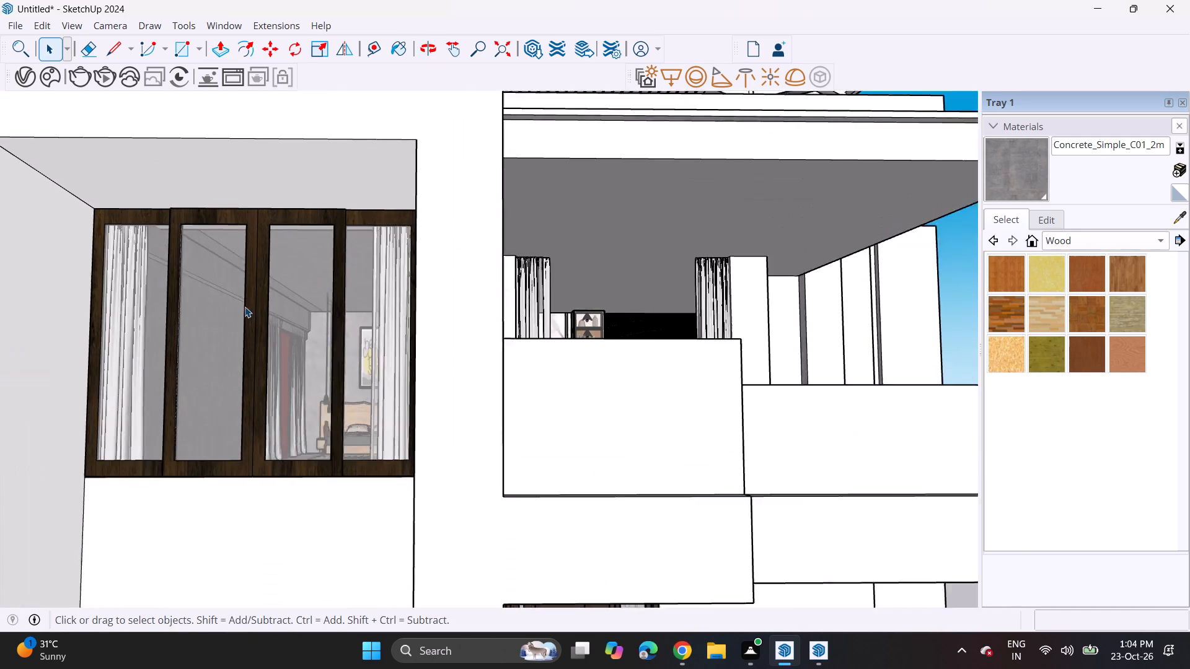
{"action": "left_click", "coordinate": [236, 339]}
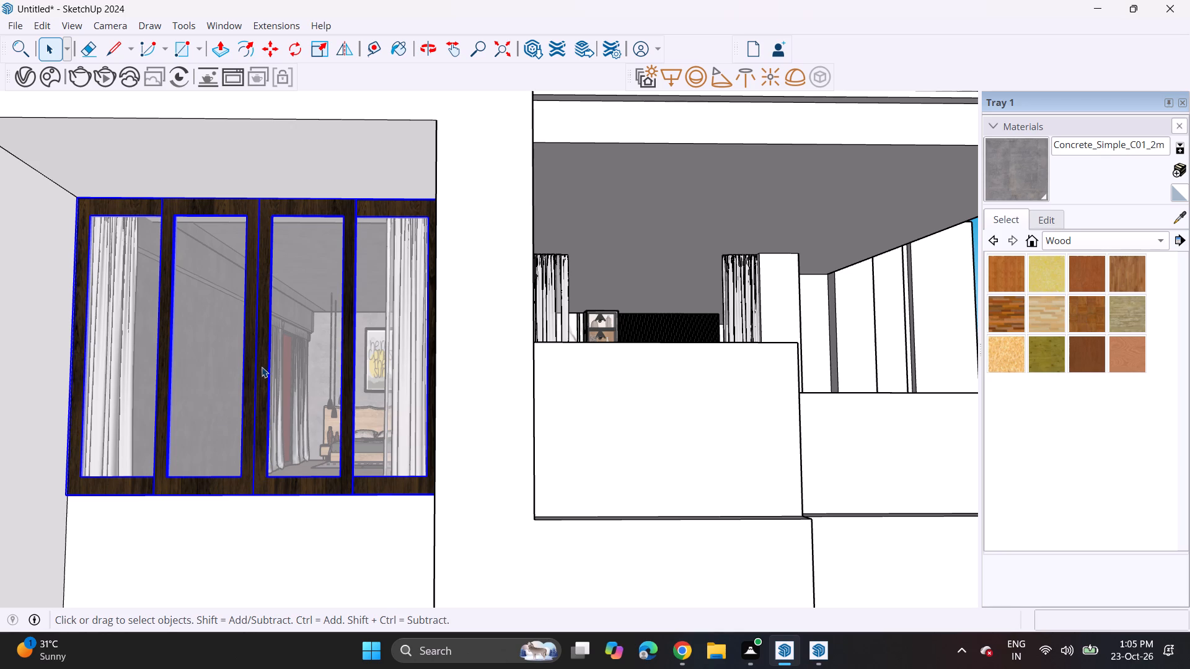
{"action": "scroll", "coordinate": [501, 291], "scroll_direction": "up", "scroll_amount": 1}
{"action": "middle_click_drag", "start_coordinate": [492, 289], "coordinate": [0, 327]}
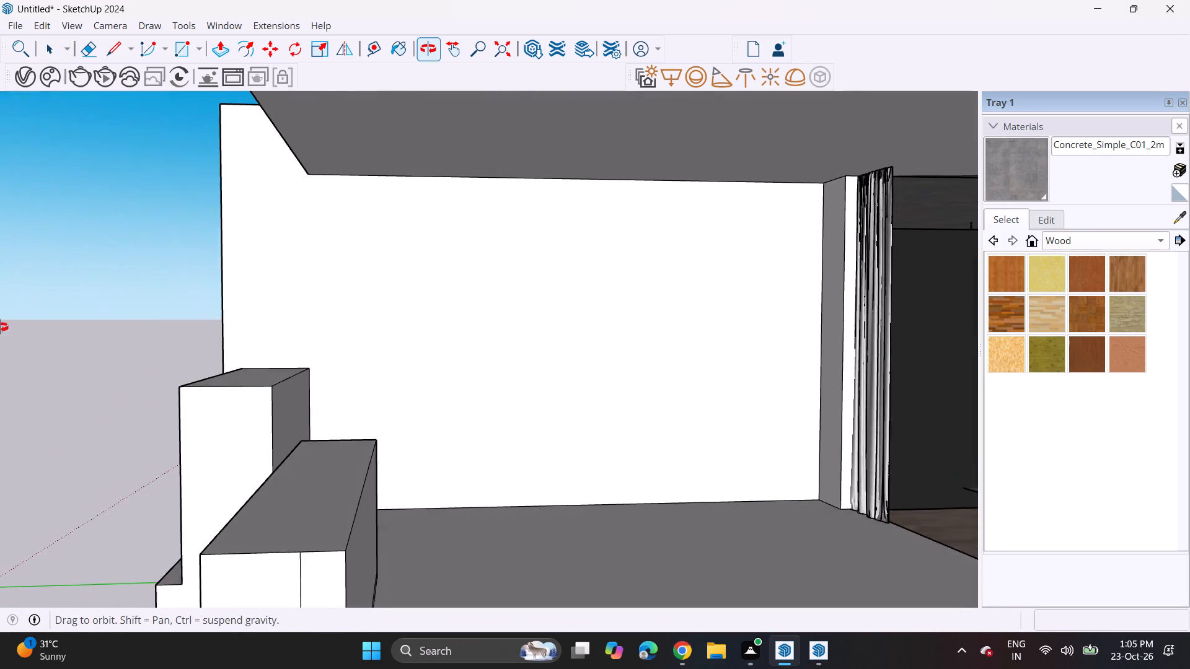
{"action": "middle_click_drag", "start_coordinate": [0, 327], "coordinate": [0, 328]}
{"action": "middle_click_drag", "start_coordinate": [625, 329], "coordinate": [275, 335]}
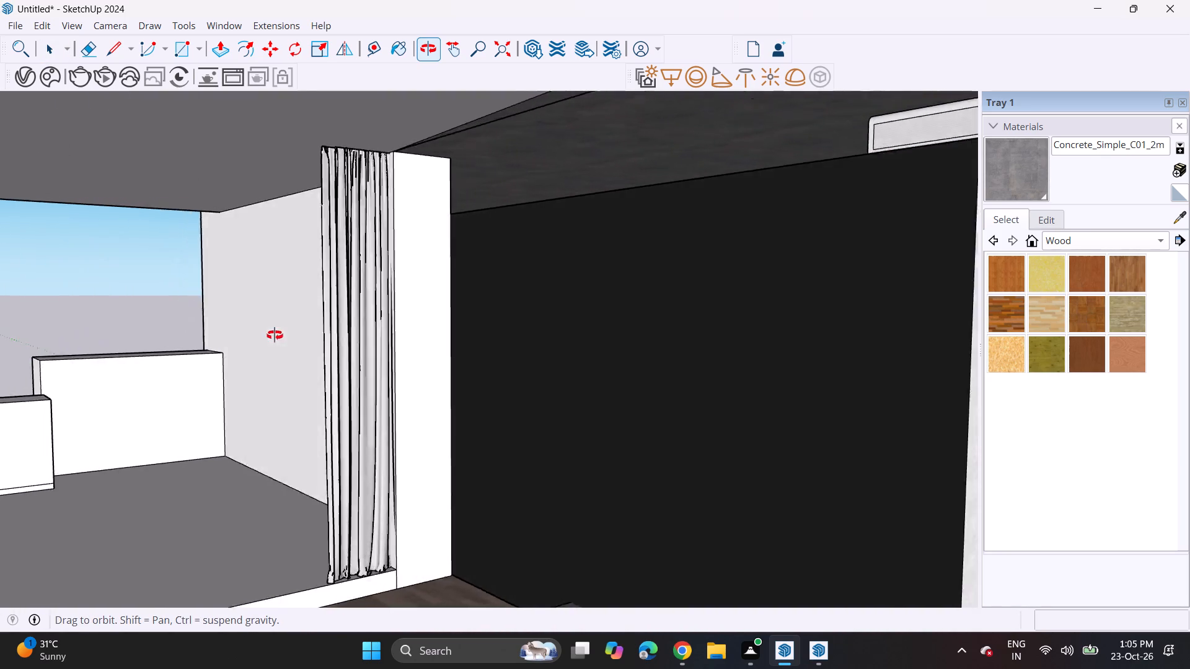
{"action": "middle_click_drag", "start_coordinate": [275, 335], "coordinate": [917, 307]}
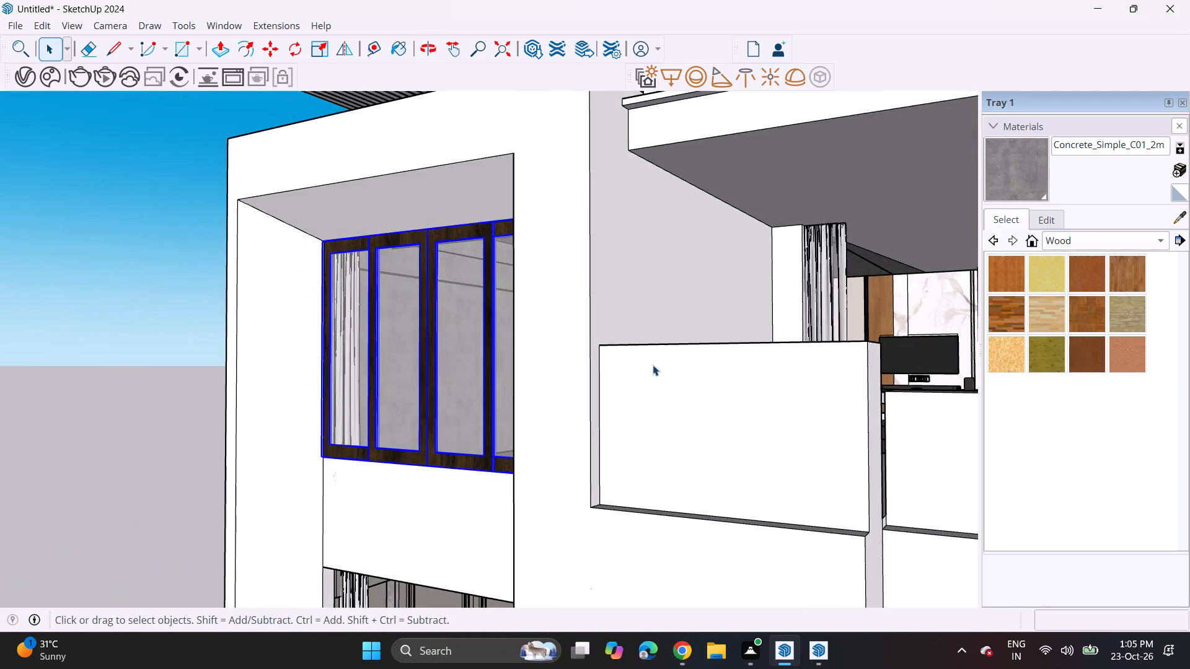
{"action": "scroll", "coordinate": [612, 338], "scroll_direction": "up", "scroll_amount": 5}
{"action": "scroll", "coordinate": [377, 376], "scroll_direction": "up", "scroll_amount": 4}
{"action": "scroll", "coordinate": [398, 368], "scroll_direction": "down", "scroll_amount": 8}
{"action": "key", "text": "m"}
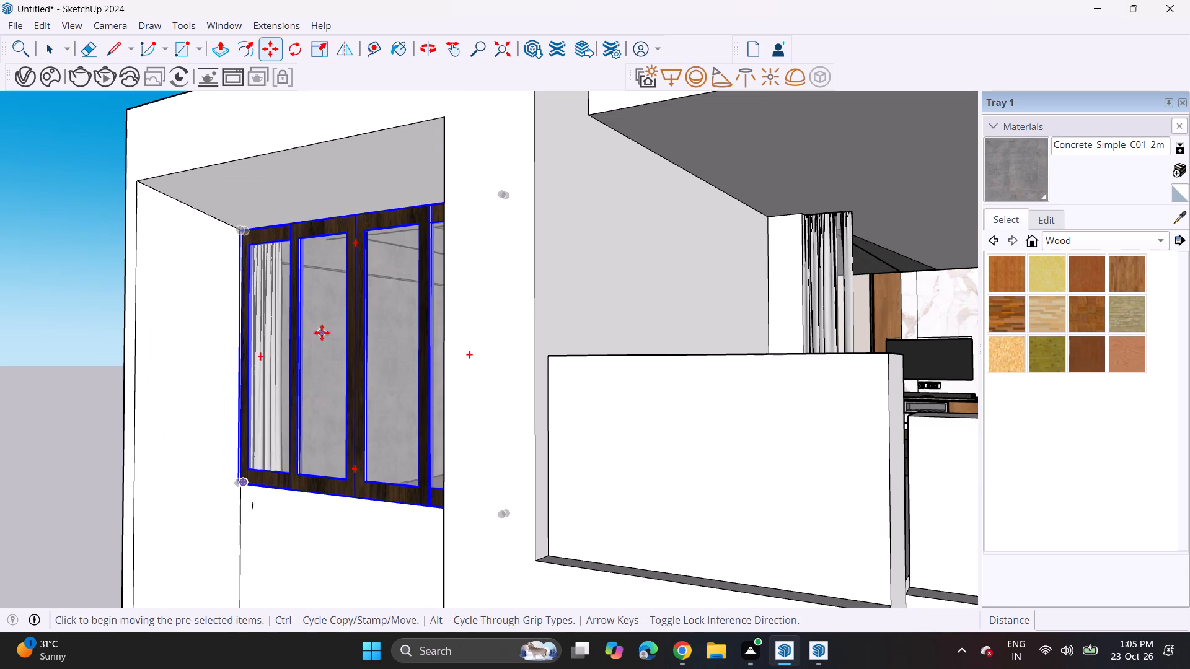
{"action": "left_click", "coordinate": [322, 333]}
{"action": "left_click", "coordinate": [583, 381]}
Move the curtain at the opening's outer-side jamb about 6' 10" inward into the bedroom.
{"action": "middle_click_drag", "start_coordinate": [301, 326], "coordinate": [372, 299]}
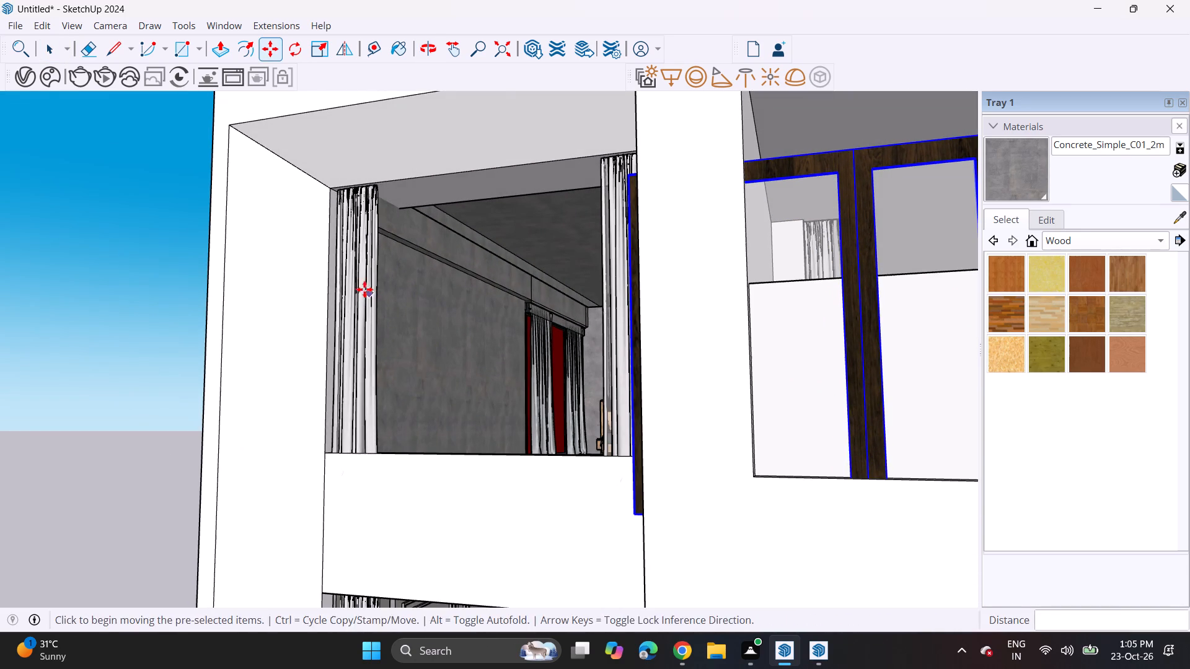
{"action": "key", "text": "space"}
{"action": "left_click", "coordinate": [359, 284]}
{"action": "middle_click_drag", "start_coordinate": [365, 273], "coordinate": [350, 304]}
{"action": "key", "text": "m"}
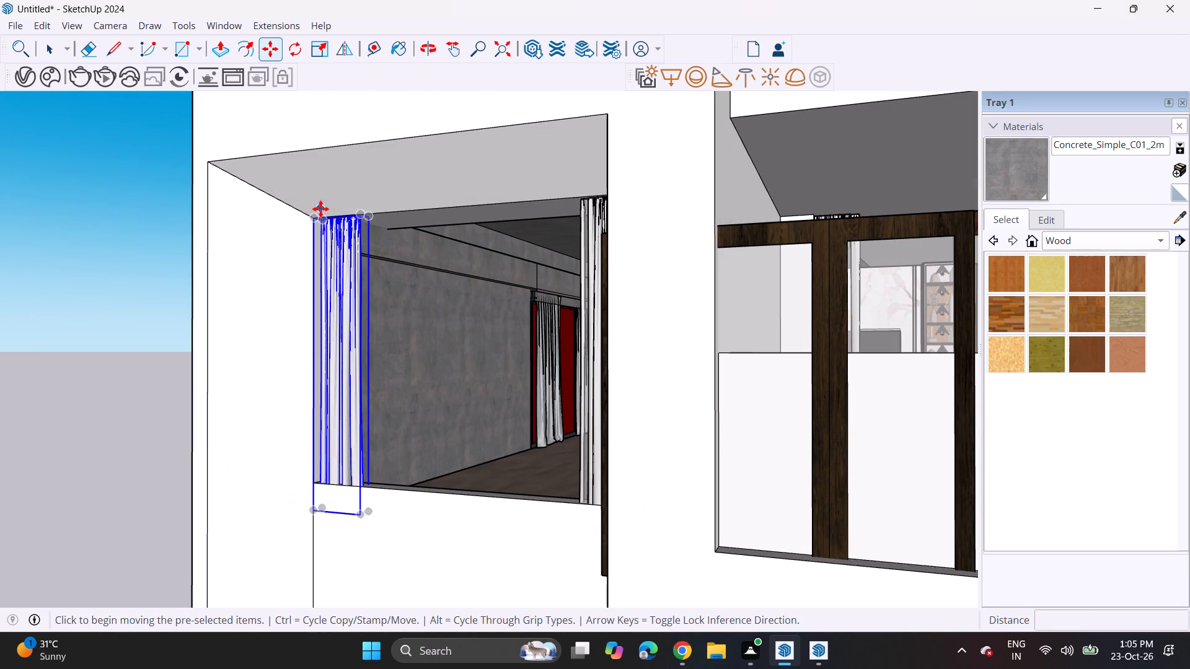
{"action": "left_click", "coordinate": [314, 217]}
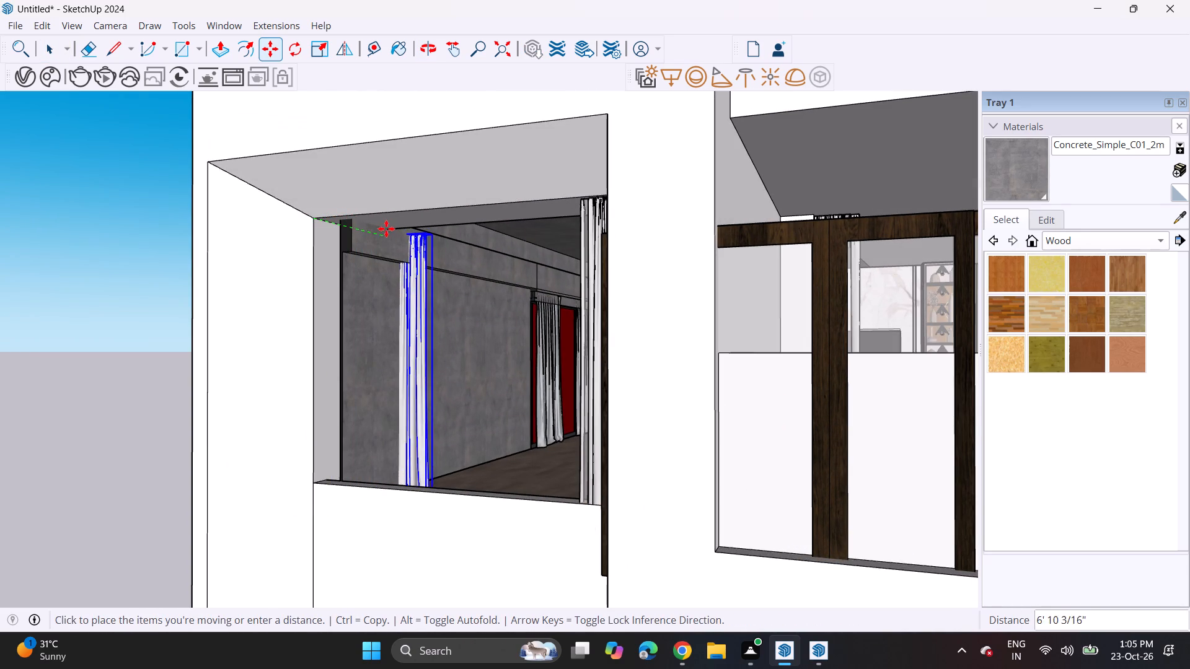
{"action": "left_click", "coordinate": [390, 229]}
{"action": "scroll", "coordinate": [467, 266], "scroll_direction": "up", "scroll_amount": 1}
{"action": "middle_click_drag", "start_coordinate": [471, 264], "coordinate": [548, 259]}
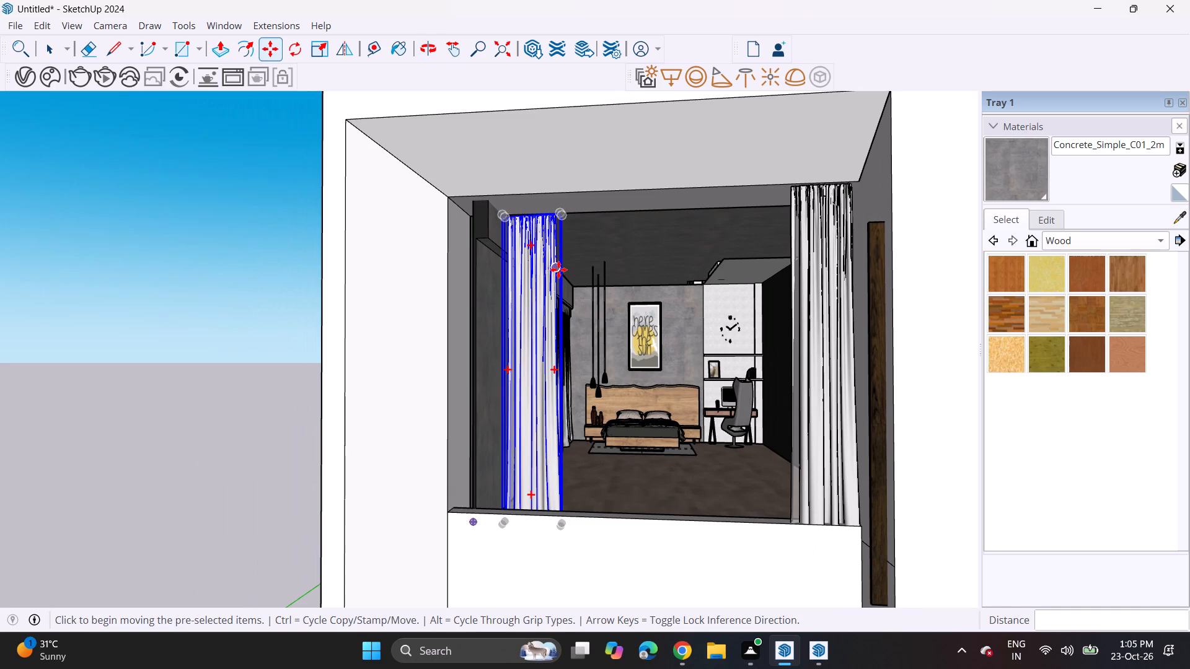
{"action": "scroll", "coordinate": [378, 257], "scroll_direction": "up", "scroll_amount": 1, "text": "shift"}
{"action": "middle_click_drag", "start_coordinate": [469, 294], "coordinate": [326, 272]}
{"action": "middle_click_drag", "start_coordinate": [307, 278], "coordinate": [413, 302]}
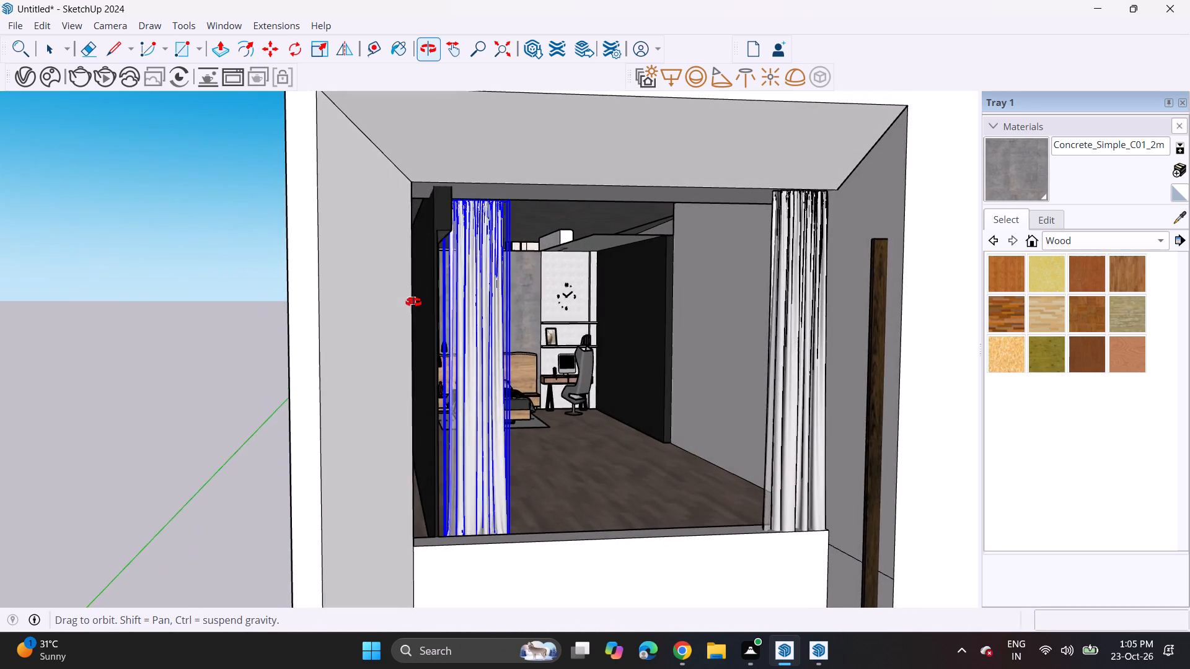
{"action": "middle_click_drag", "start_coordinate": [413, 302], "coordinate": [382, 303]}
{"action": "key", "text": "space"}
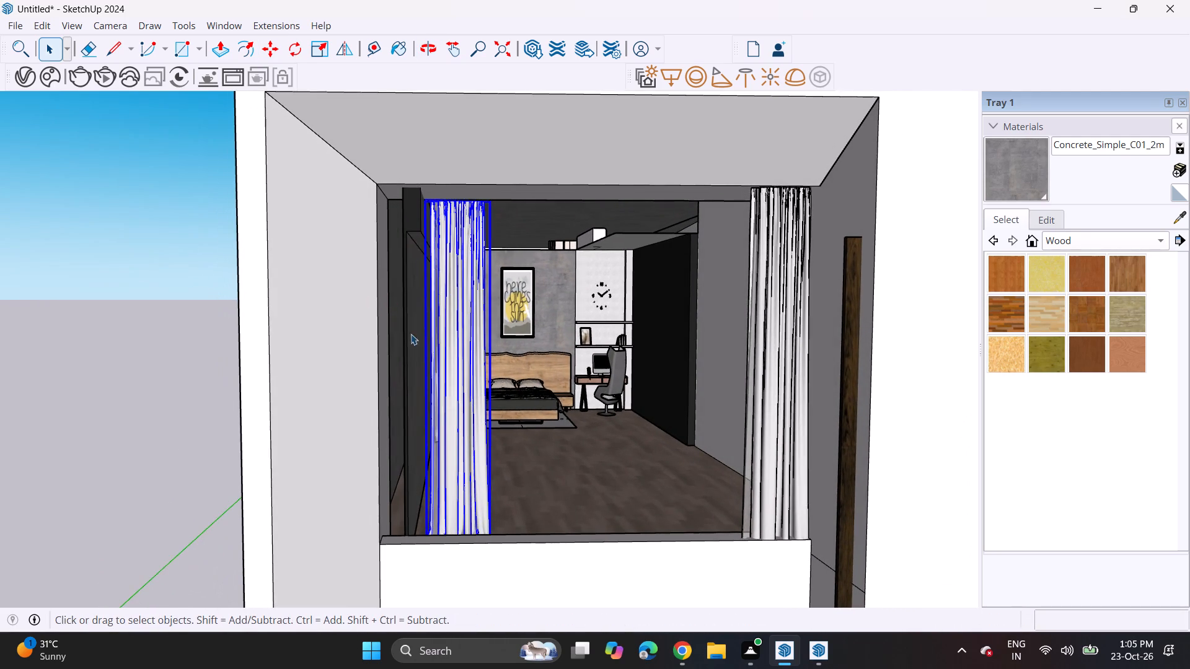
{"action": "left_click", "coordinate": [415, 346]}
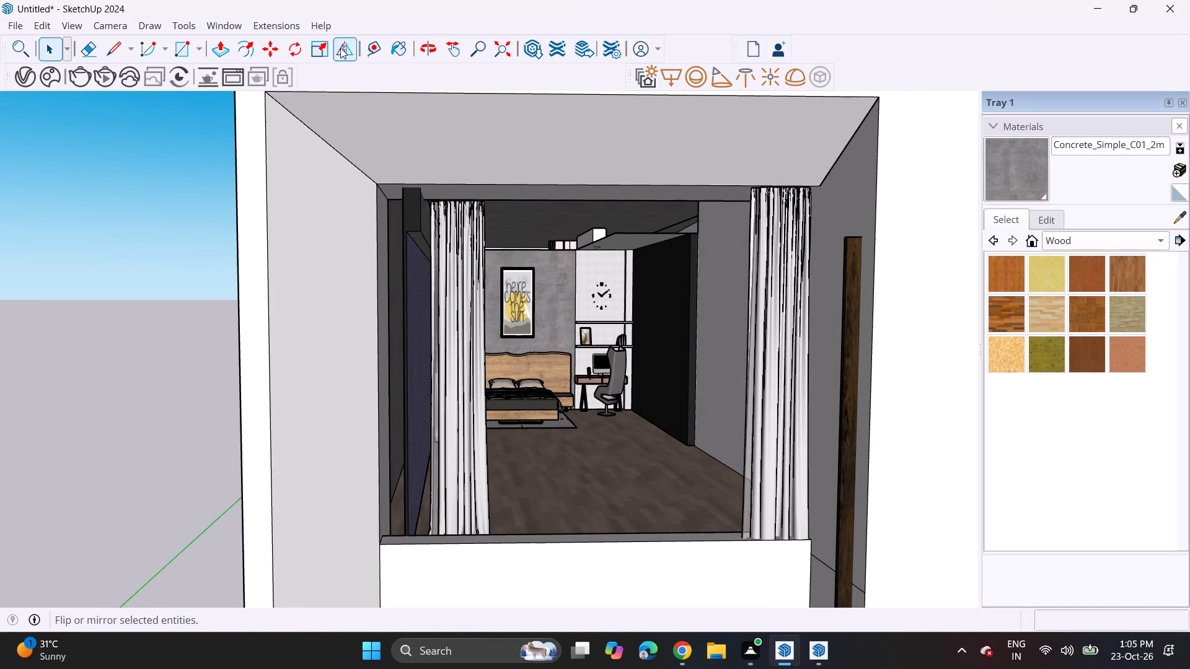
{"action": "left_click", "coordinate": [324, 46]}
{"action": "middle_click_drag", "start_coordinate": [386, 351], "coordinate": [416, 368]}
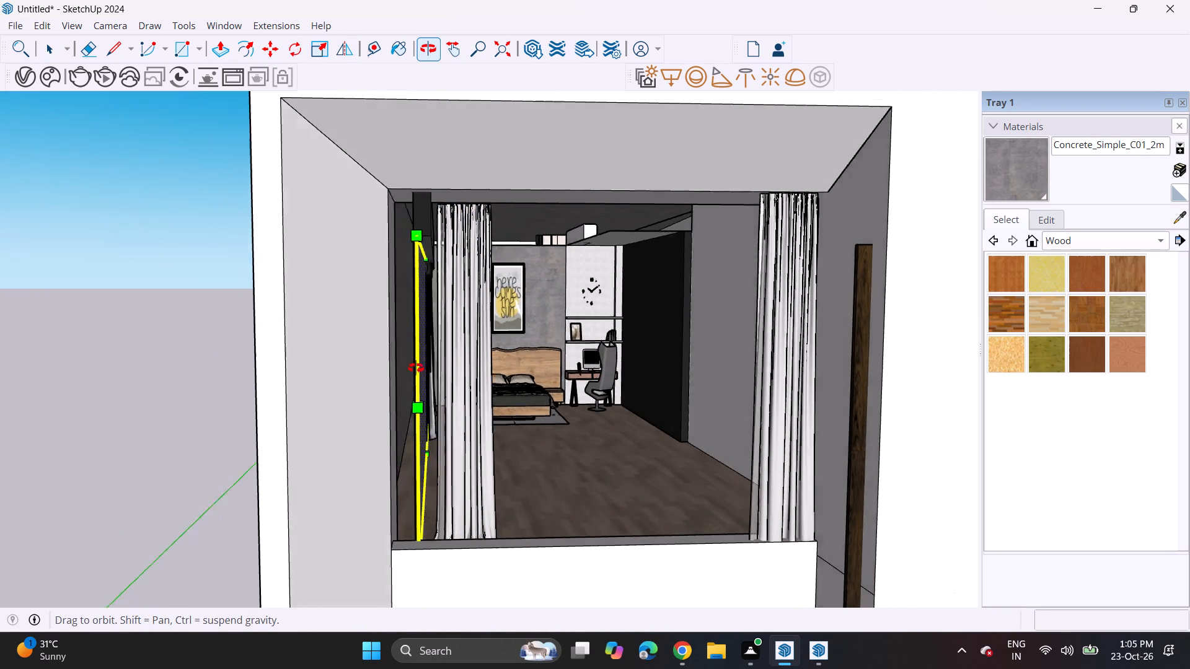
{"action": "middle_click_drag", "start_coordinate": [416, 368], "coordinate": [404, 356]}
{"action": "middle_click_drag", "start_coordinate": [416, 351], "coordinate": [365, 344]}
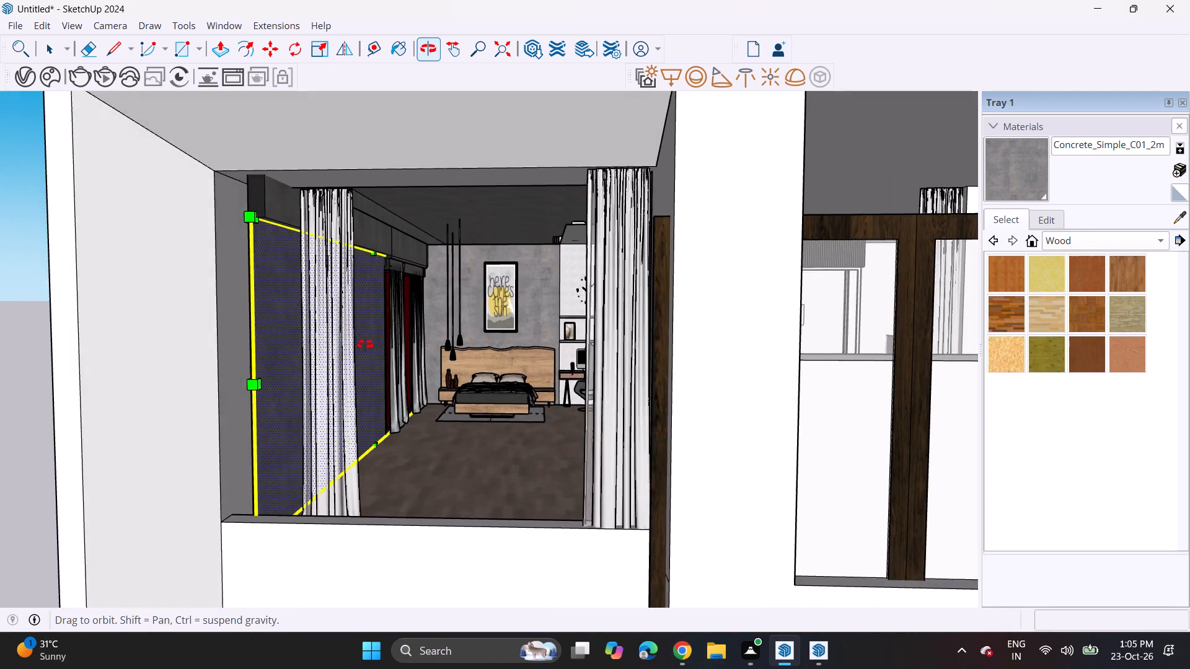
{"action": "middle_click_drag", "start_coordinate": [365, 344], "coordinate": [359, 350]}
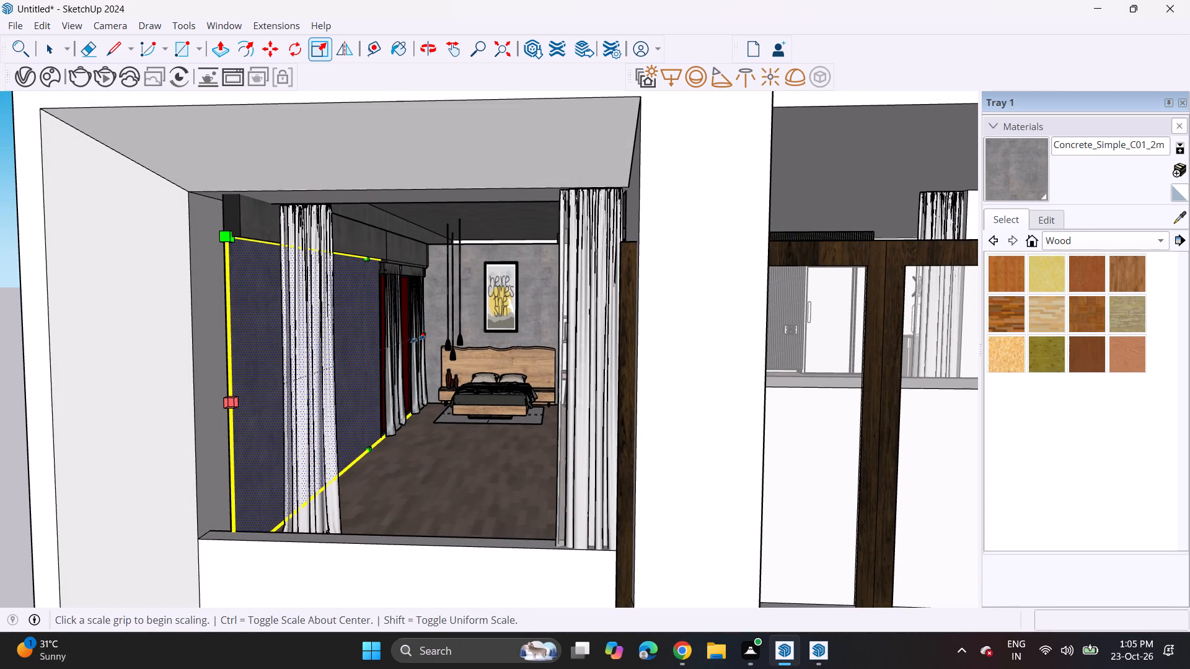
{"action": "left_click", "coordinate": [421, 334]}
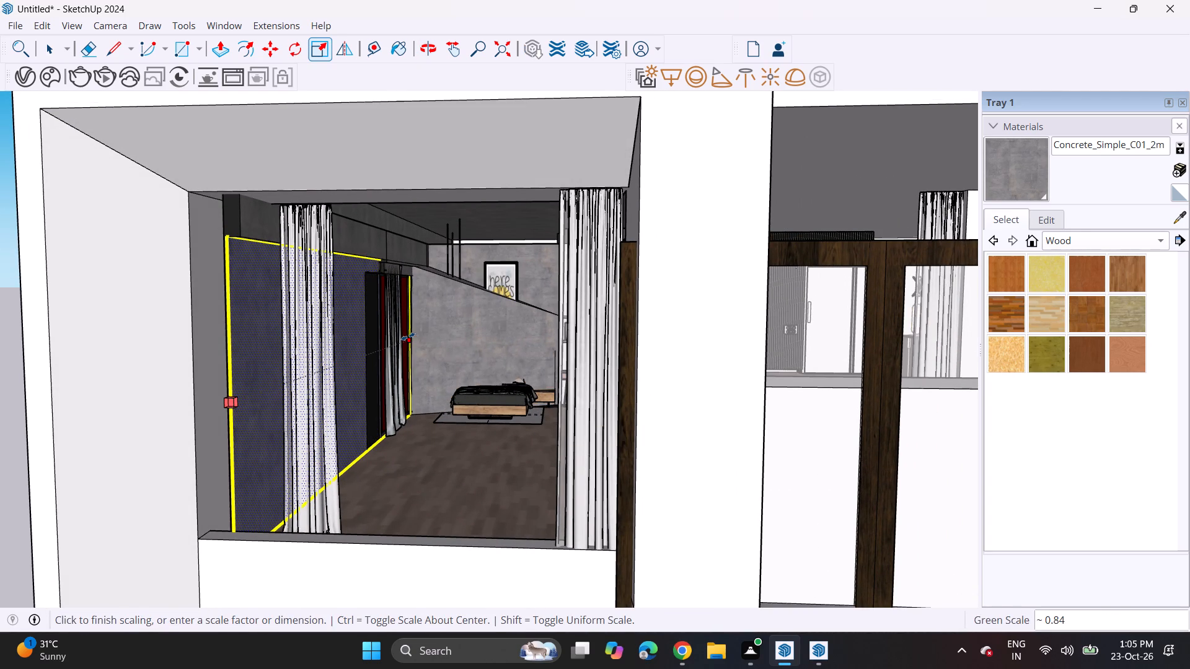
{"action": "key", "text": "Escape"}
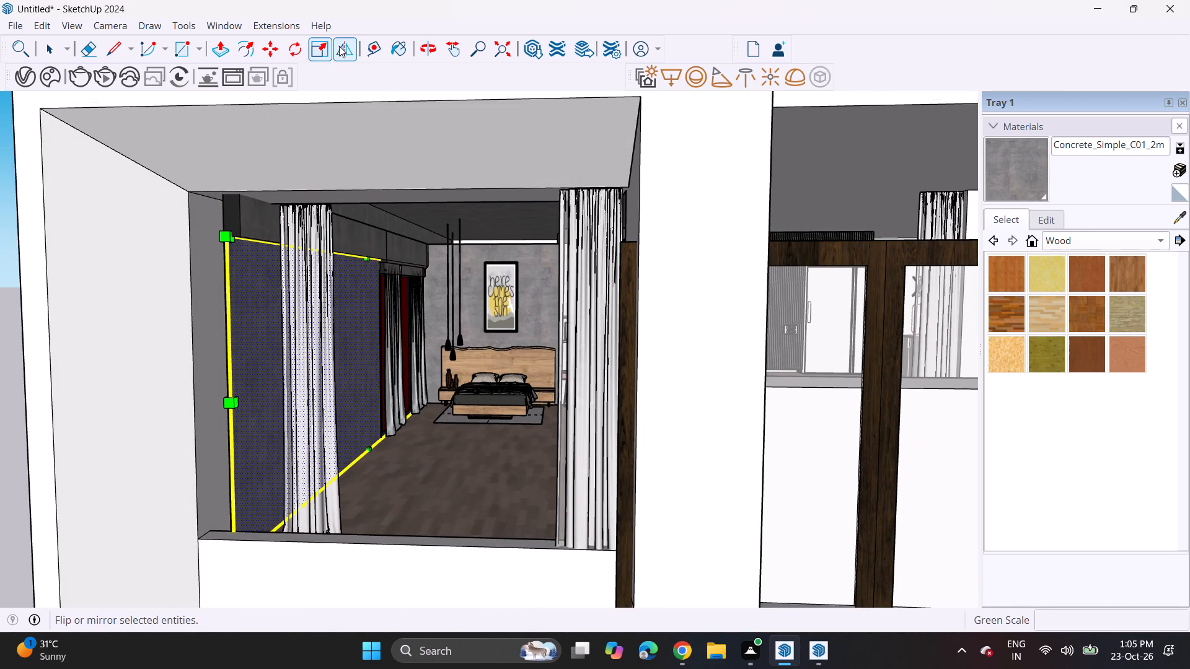
Push the dark side wall's lower panel and the band above it back toward the jamb beside the moved curtain.
{"action": "left_click", "coordinate": [218, 44]}
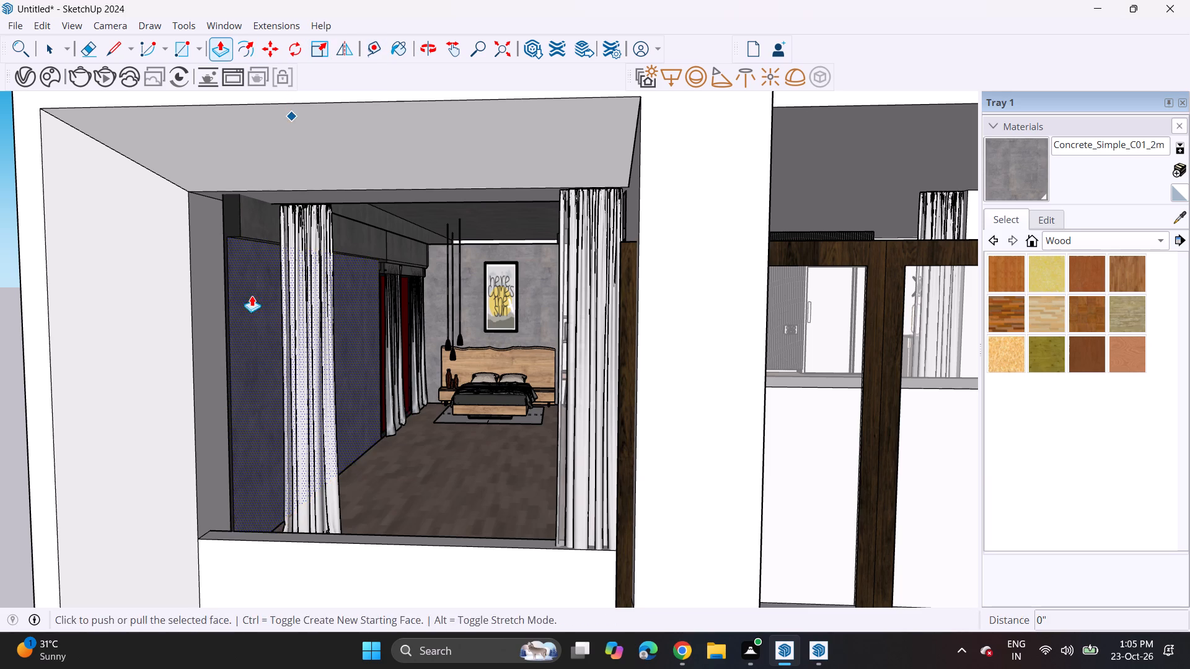
{"action": "middle_click_drag", "start_coordinate": [252, 295], "coordinate": [366, 308]}
{"action": "scroll", "coordinate": [366, 311], "scroll_direction": "up", "scroll_amount": 5}
{"action": "key", "text": "Escape"}
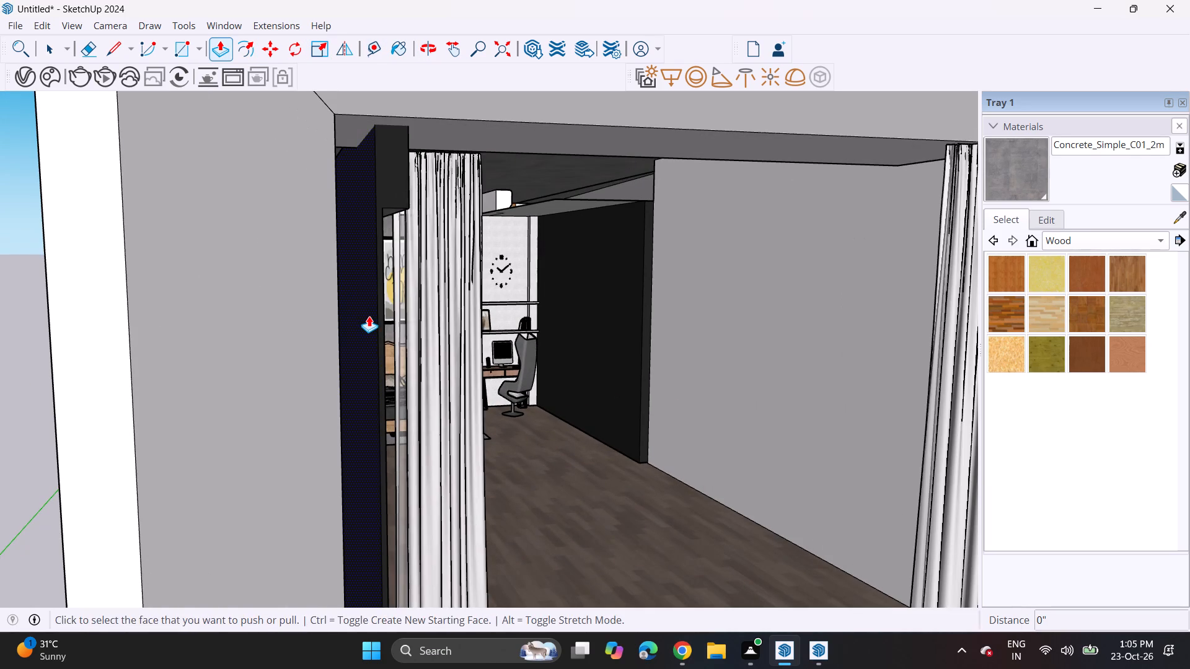
{"action": "left_click", "coordinate": [369, 316]}
{"action": "middle_click_drag", "start_coordinate": [333, 326], "coordinate": [250, 308]}
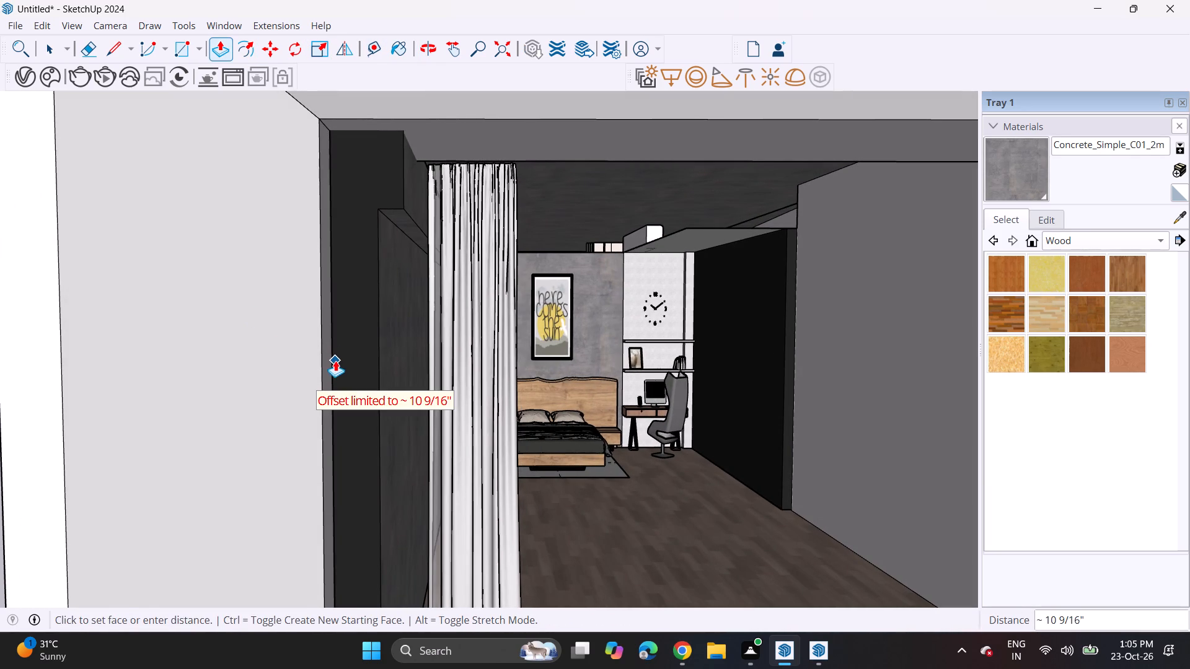
{"action": "left_click", "coordinate": [335, 361]}
{"action": "left_click", "coordinate": [391, 303]}
{"action": "left_click", "coordinate": [353, 307]}
{"action": "left_click", "coordinate": [380, 313]}
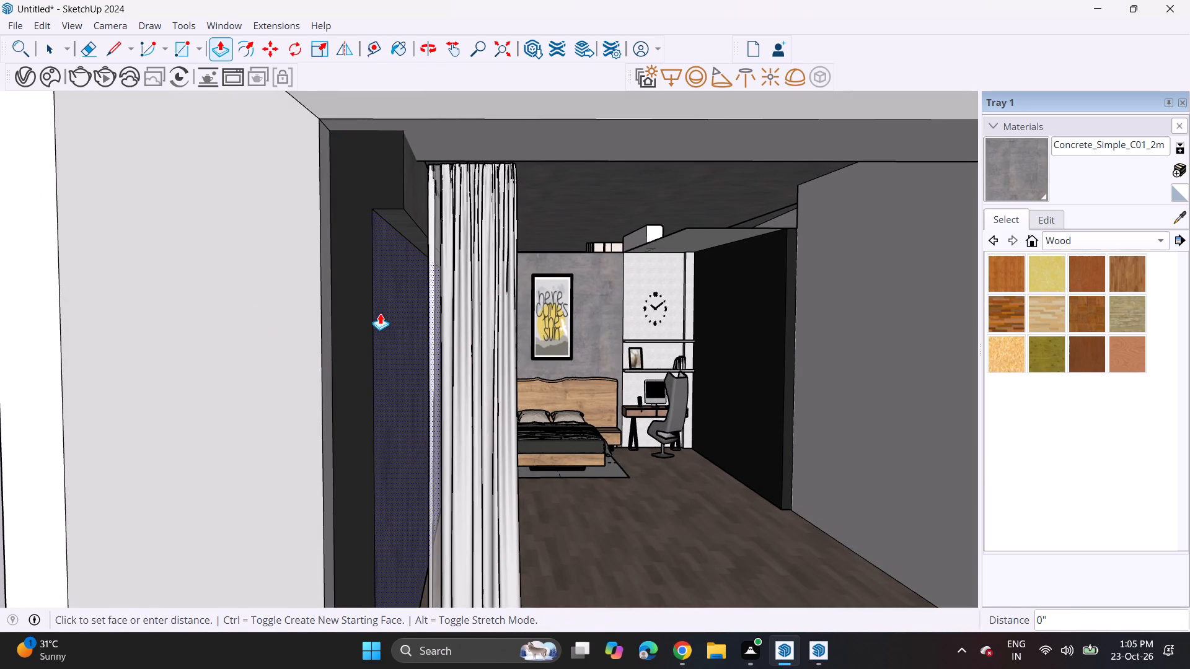
{"action": "left_click", "coordinate": [351, 317]}
{"action": "left_click", "coordinate": [410, 198]}
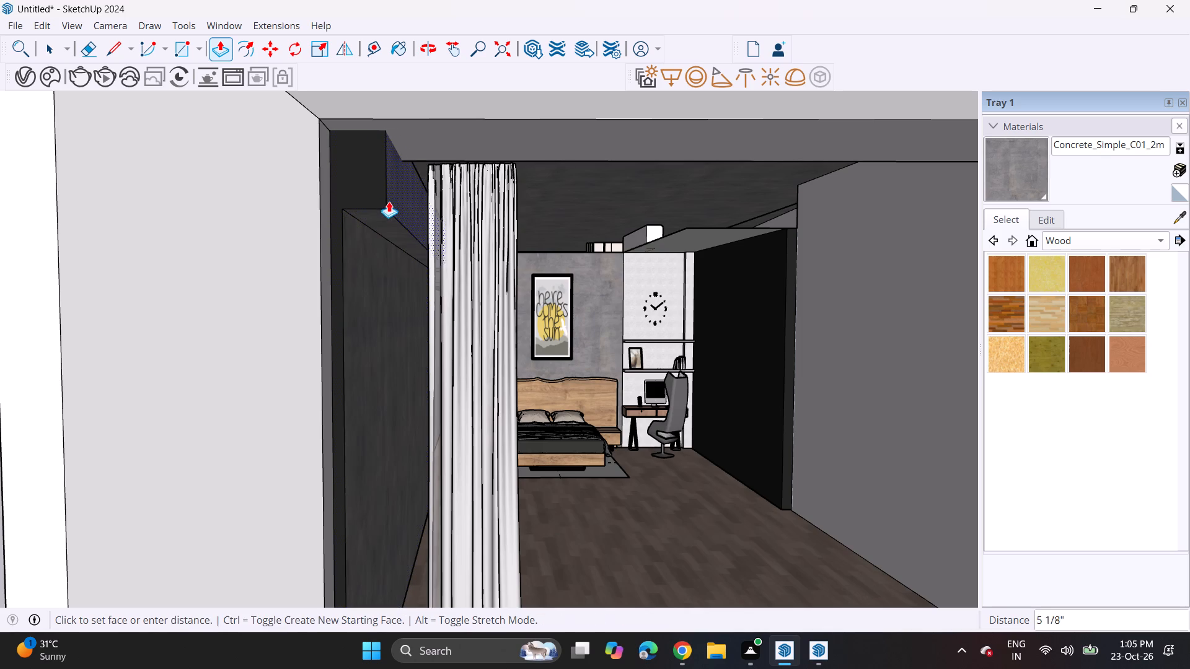
{"action": "left_click", "coordinate": [368, 203]}
Move the same curtain sideways about 6" toward the dark side wall.
{"action": "scroll", "coordinate": [402, 271], "scroll_direction": "down", "scroll_amount": 5}
{"action": "middle_click_drag", "start_coordinate": [473, 323], "coordinate": [460, 321]}
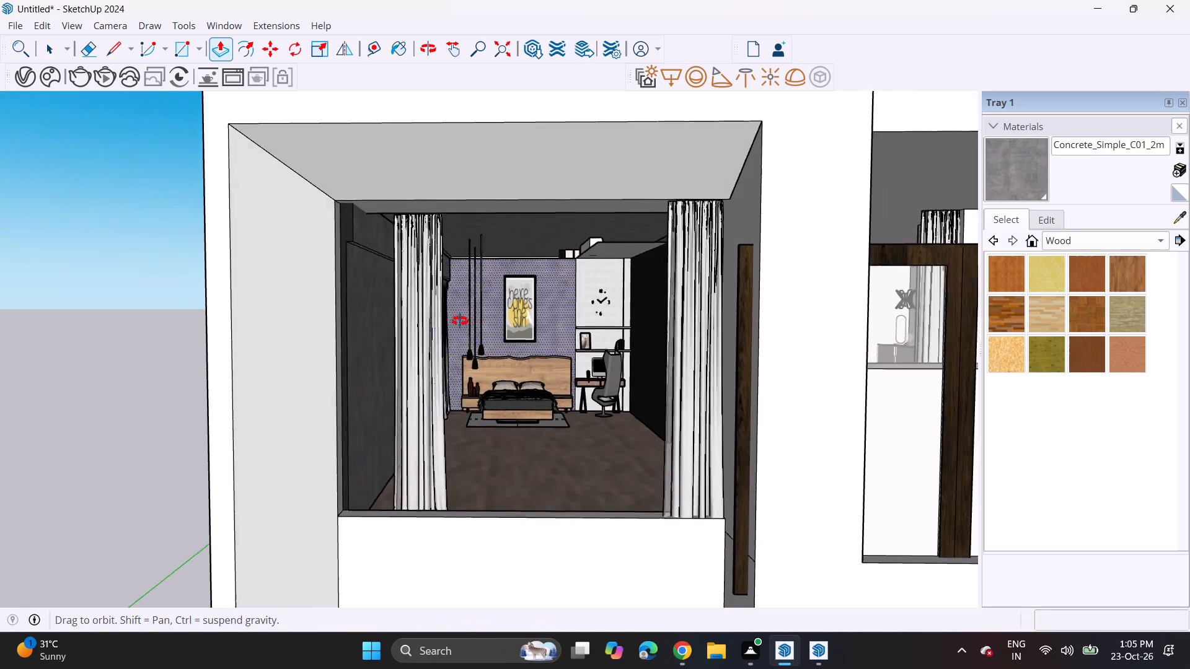
{"action": "middle_click_drag", "start_coordinate": [460, 321], "coordinate": [448, 309]}
{"action": "key", "text": "space"}
{"action": "scroll", "coordinate": [392, 306], "scroll_direction": "up", "scroll_amount": 4}
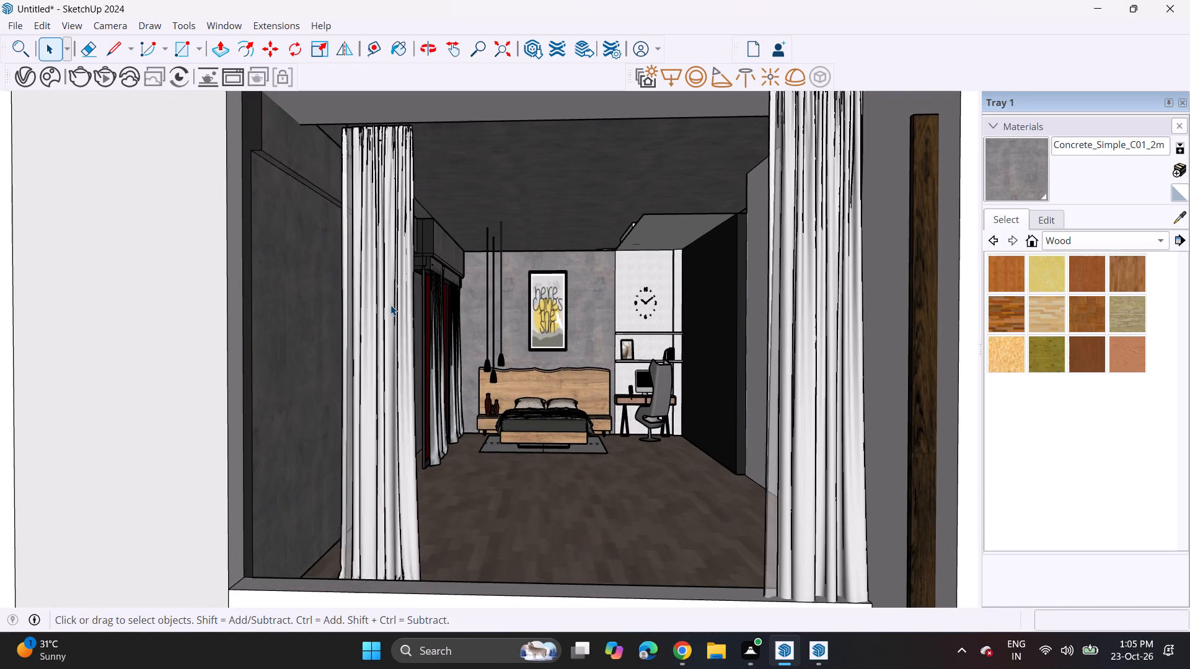
{"action": "left_click", "coordinate": [389, 303]}
{"action": "key", "text": "m"}
{"action": "left_click", "coordinate": [330, 128]}
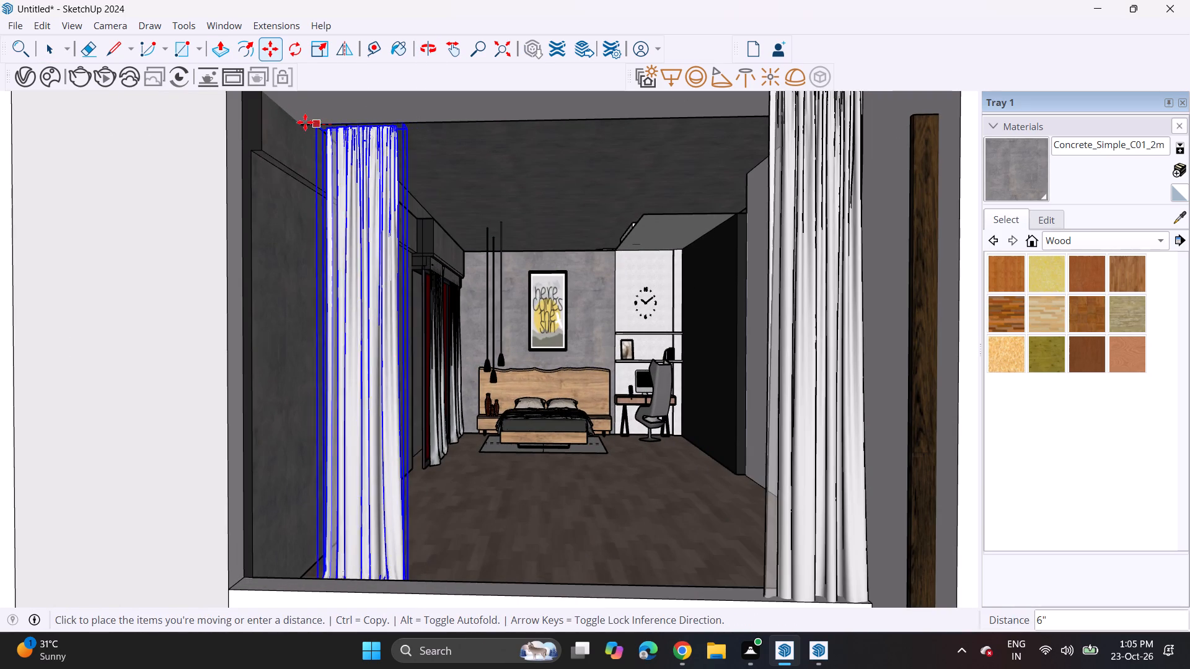
{"action": "left_click", "coordinate": [301, 122]}
Move the curtain at the opening's opposite jamb about 4' 7 15/16" inward, onto the lintel's inner edge.
{"action": "scroll", "coordinate": [363, 195], "scroll_direction": "down", "scroll_amount": 4}
{"action": "middle_click_drag", "start_coordinate": [406, 243], "coordinate": [471, 246]}
{"action": "key", "text": "space"}
{"action": "left_click", "coordinate": [811, 254]}
{"action": "key", "text": "m"}
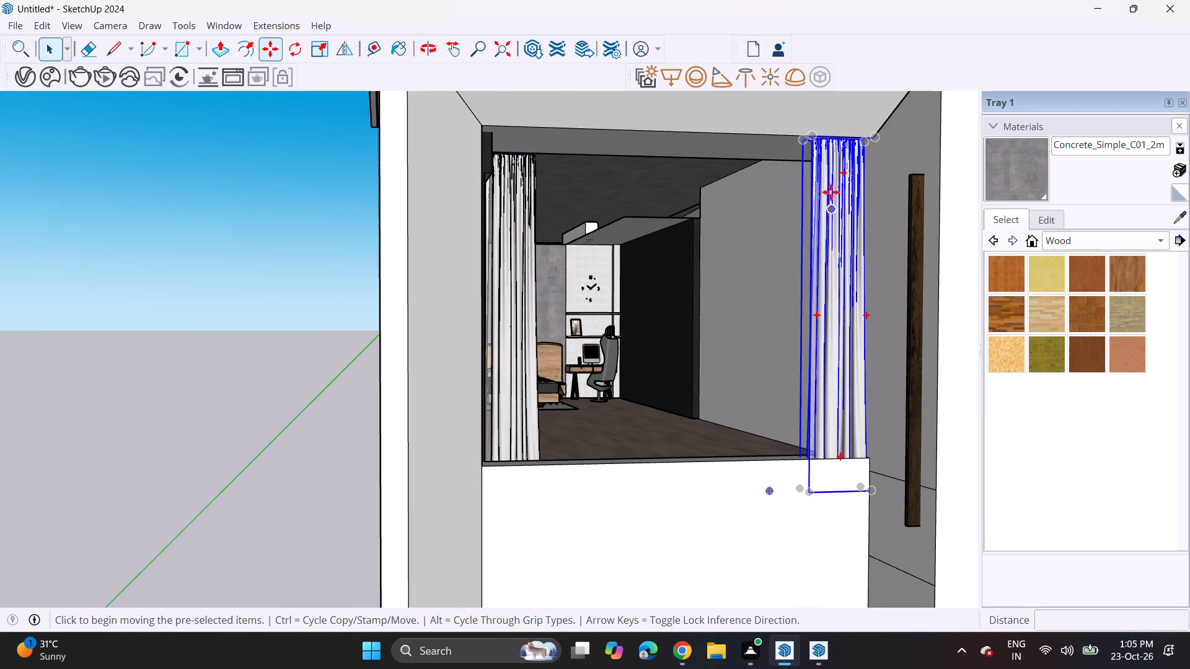
{"action": "left_click", "coordinate": [819, 136]}
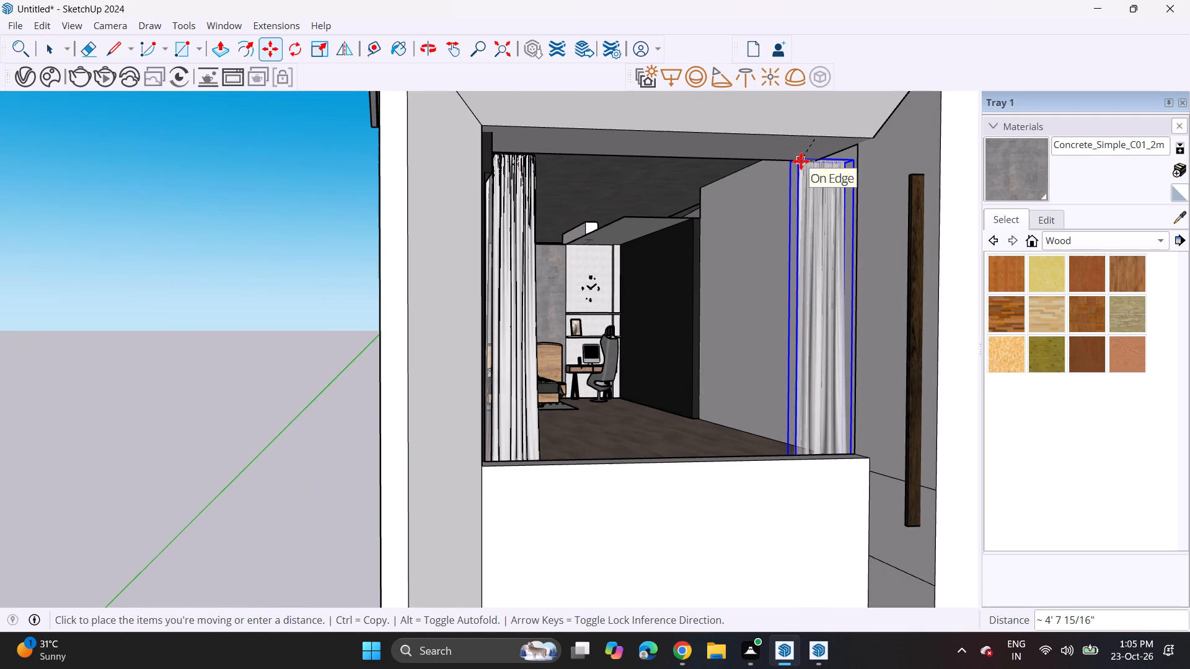
{"action": "left_click", "coordinate": [801, 161]}
Extend the lintel's short end face 11 7/8" with Push/Pull, above the moved curtain toward the side wall.
{"action": "middle_click_drag", "start_coordinate": [833, 163], "coordinate": [744, 164]}
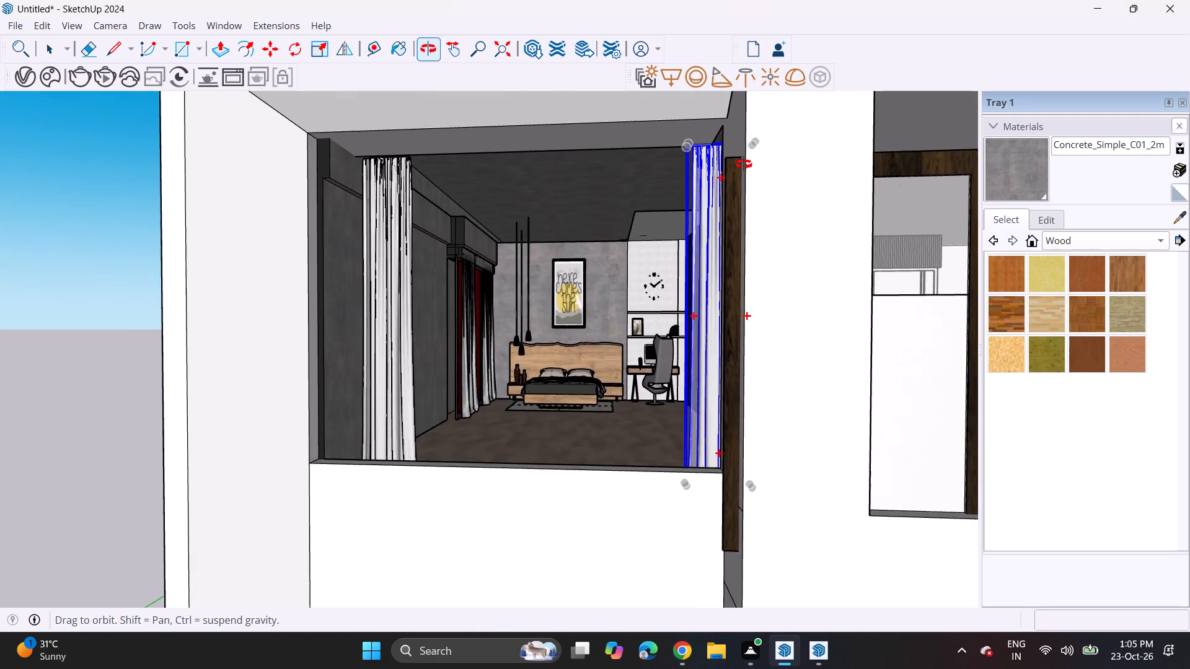
{"action": "middle_click_drag", "start_coordinate": [744, 164], "coordinate": [849, 168]}
{"action": "scroll", "coordinate": [867, 168], "scroll_direction": "up", "scroll_amount": 11}
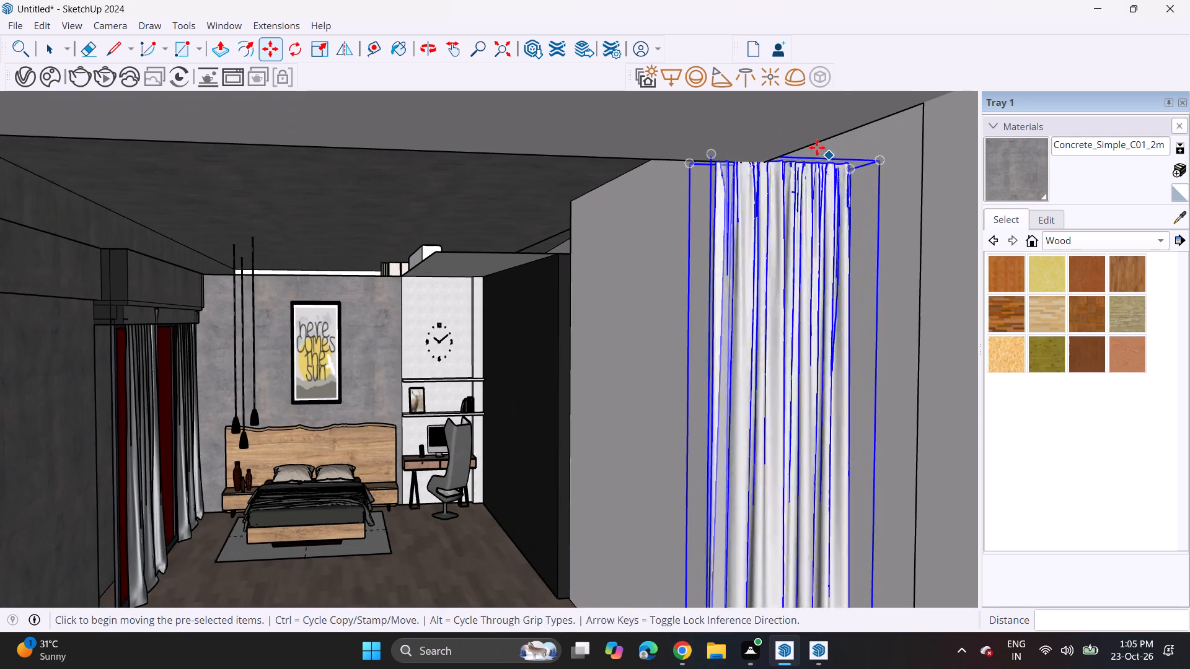
{"action": "middle_click_drag", "start_coordinate": [767, 127], "coordinate": [596, 85]}
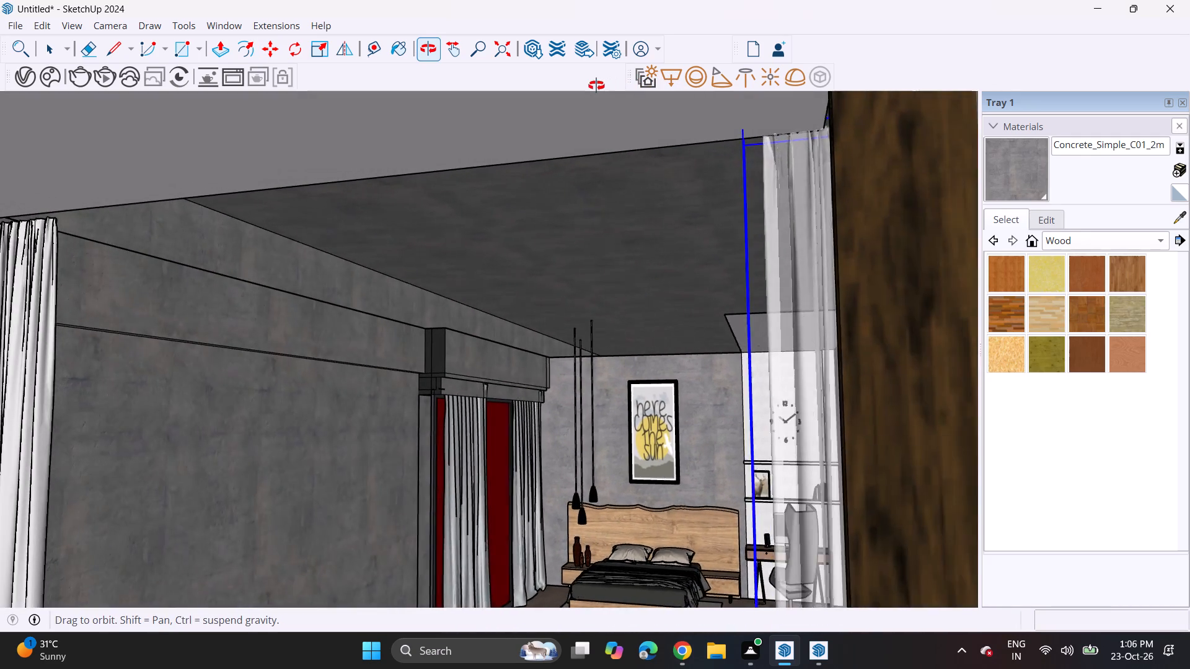
{"action": "middle_click_drag", "start_coordinate": [596, 85], "coordinate": [609, 97]}
{"action": "scroll", "coordinate": [707, 152], "scroll_direction": "up", "scroll_amount": 2}
{"action": "middle_click_drag", "start_coordinate": [692, 150], "coordinate": [662, 181], "text": "shift"}
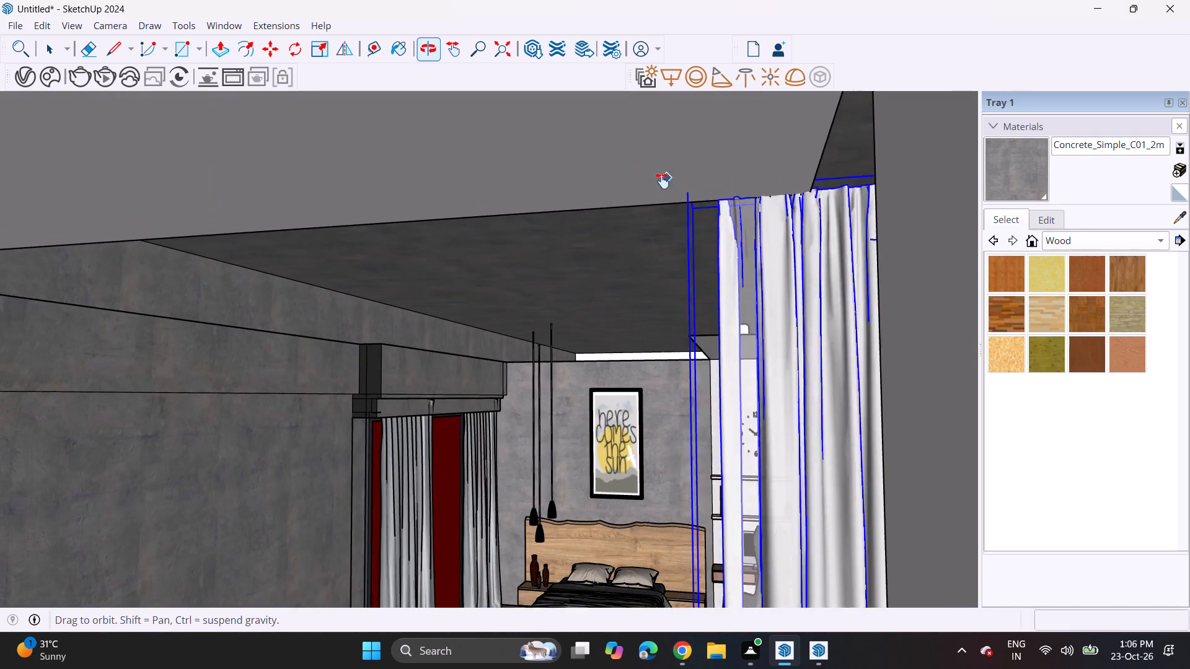
{"action": "middle_click_drag", "start_coordinate": [662, 181], "coordinate": [663, 183], "text": "shift"}
{"action": "scroll", "coordinate": [711, 175], "scroll_direction": "up", "scroll_amount": 3}
{"action": "scroll", "coordinate": [927, 146], "scroll_direction": "up", "scroll_amount": 1}
{"action": "middle_click_drag", "start_coordinate": [909, 139], "coordinate": [920, 142]}
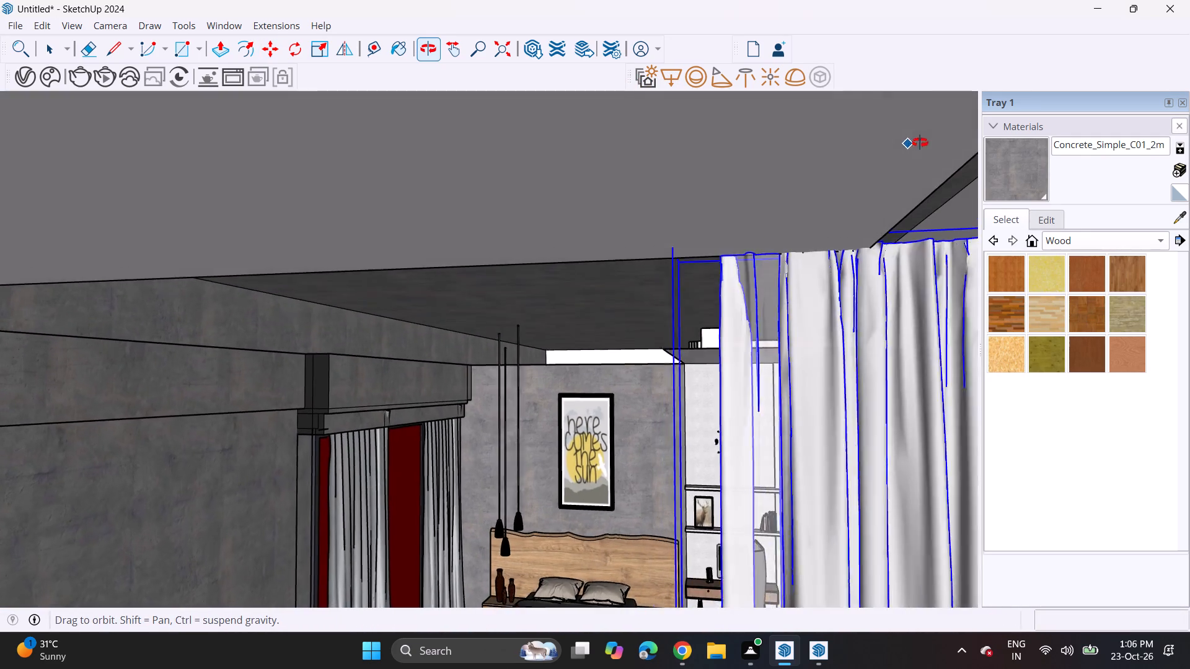
{"action": "middle_click_drag", "start_coordinate": [920, 142], "coordinate": [922, 141]}
{"action": "scroll", "coordinate": [922, 175], "scroll_direction": "up", "scroll_amount": 4}
{"action": "middle_click_drag", "start_coordinate": [913, 175], "coordinate": [817, 171]}
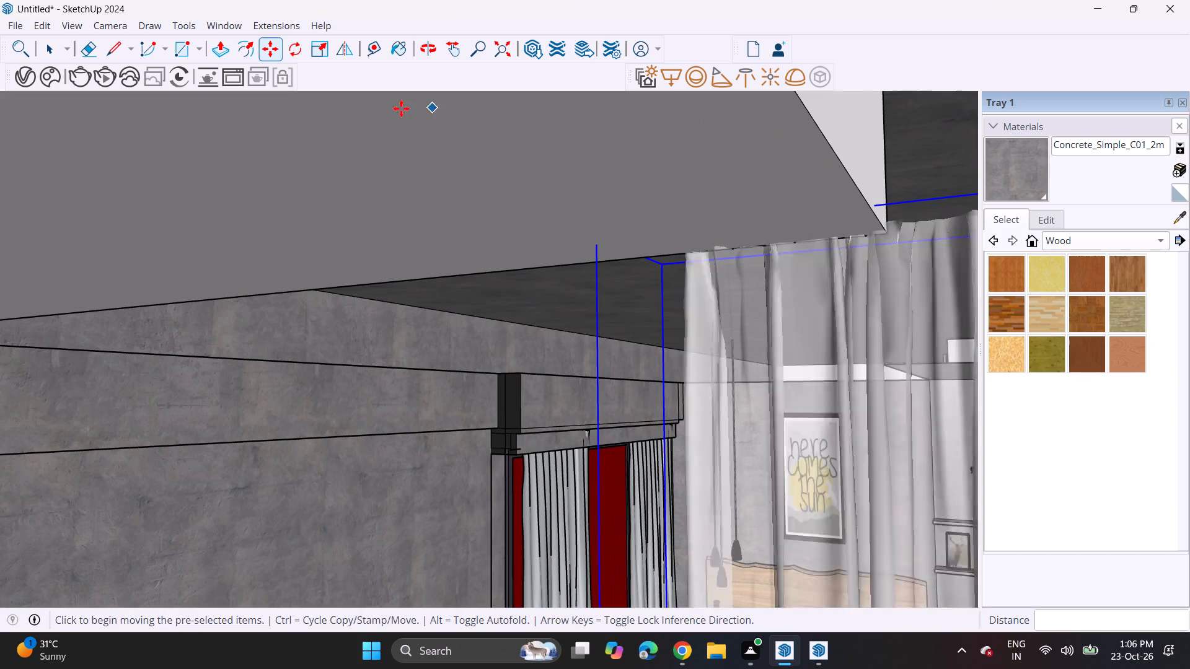
{"action": "left_click", "coordinate": [216, 43]}
{"action": "left_click", "coordinate": [845, 131]}
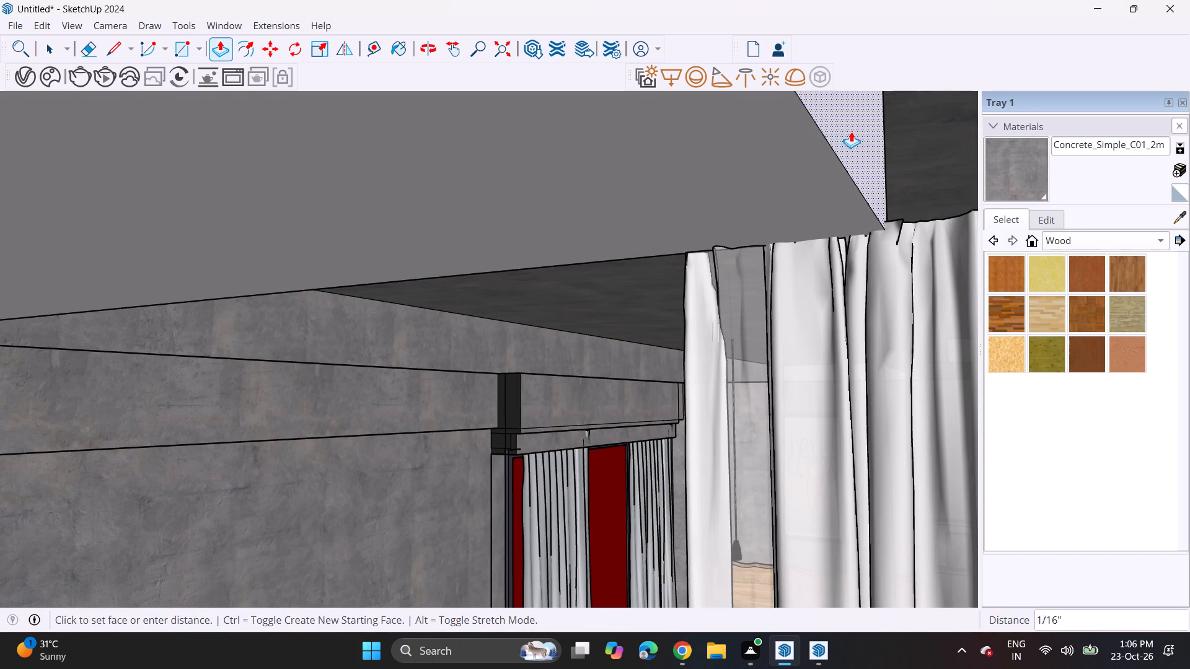
{"action": "middle_click_drag", "start_coordinate": [926, 221], "coordinate": [697, 204], "text": "shift"}
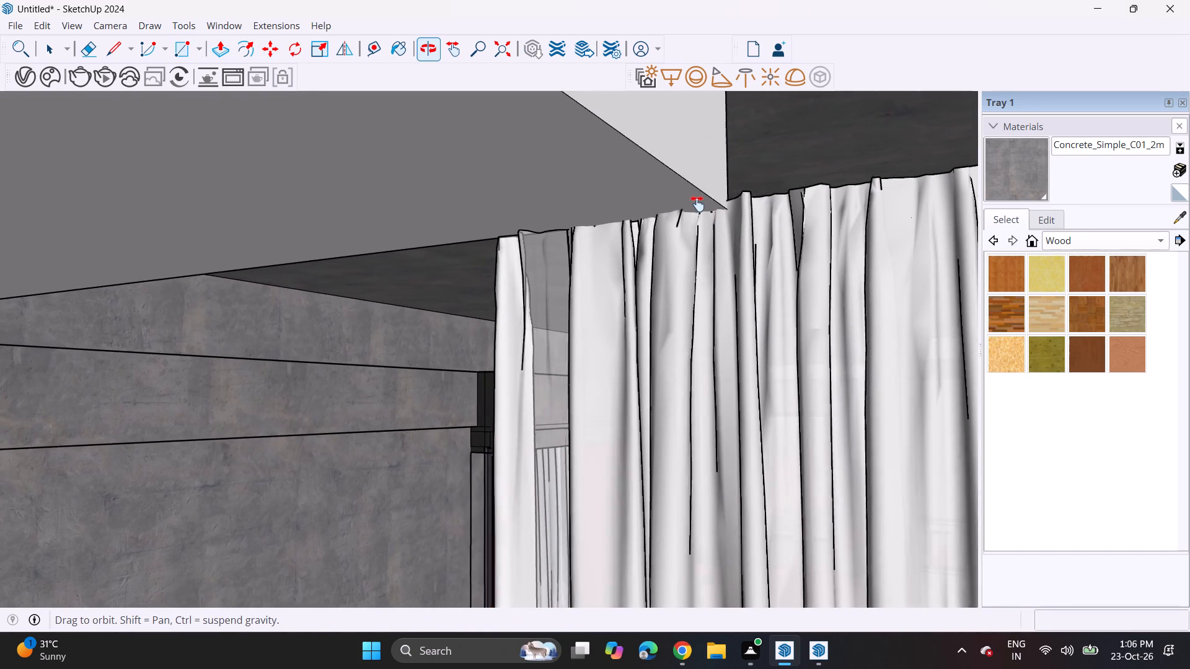
{"action": "middle_click_drag", "start_coordinate": [697, 204], "coordinate": [684, 209], "text": "shift"}
{"action": "left_click", "coordinate": [965, 137]}
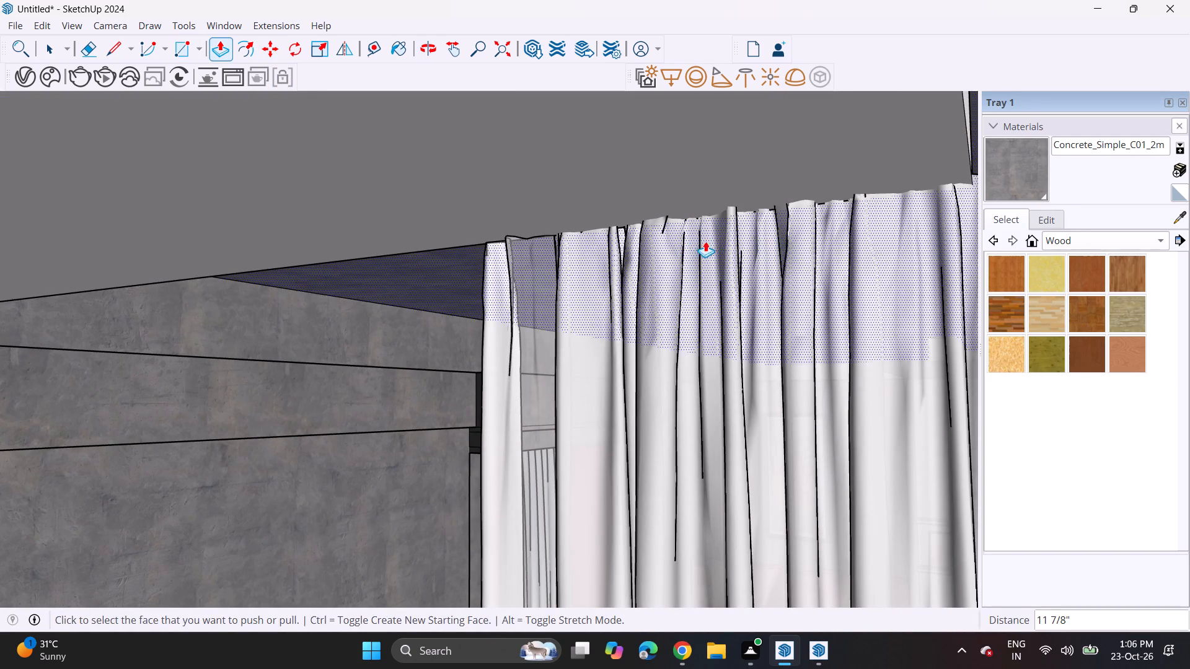
Move the curtain beside the dark concrete side wall slightly sideways toward that wall.
{"action": "middle_click_drag", "start_coordinate": [713, 234], "coordinate": [897, 196]}
{"action": "scroll", "coordinate": [883, 204], "scroll_direction": "down", "scroll_amount": 1}
{"action": "scroll", "coordinate": [883, 204], "scroll_direction": "up", "scroll_amount": 1}
{"action": "scroll", "coordinate": [883, 204], "scroll_direction": "down", "scroll_amount": 19}
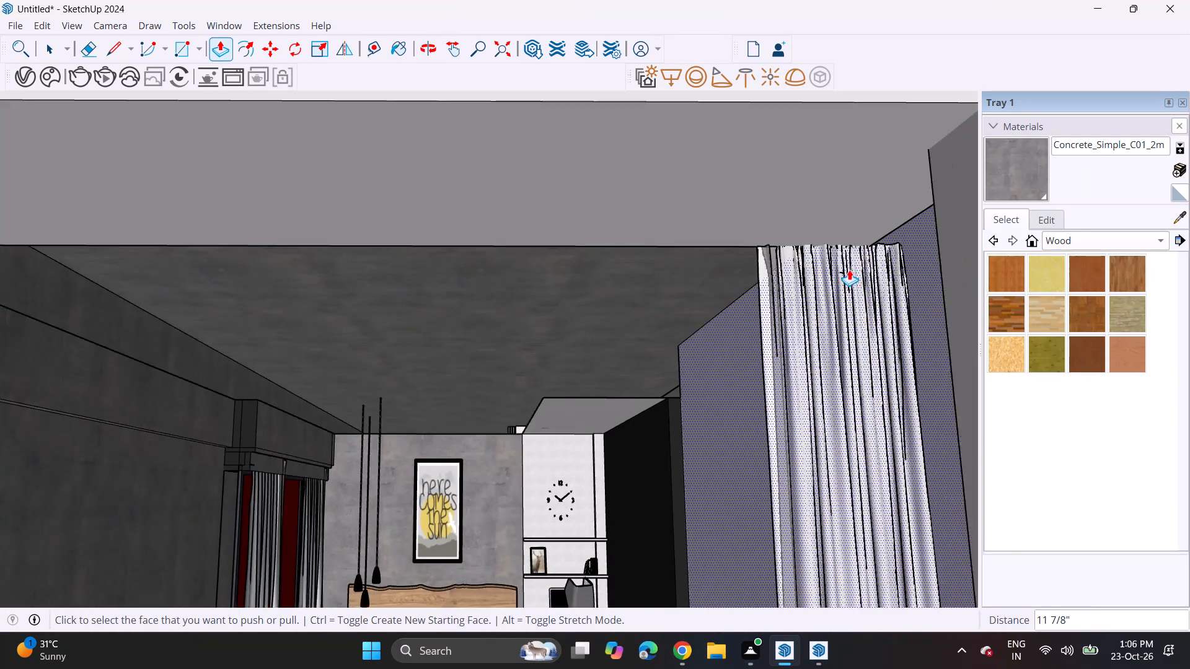
{"action": "scroll", "coordinate": [849, 269], "scroll_direction": "down", "scroll_amount": 10}
{"action": "middle_click_drag", "start_coordinate": [853, 272], "coordinate": [818, 305]}
{"action": "scroll", "coordinate": [791, 322], "scroll_direction": "down", "scroll_amount": 5}
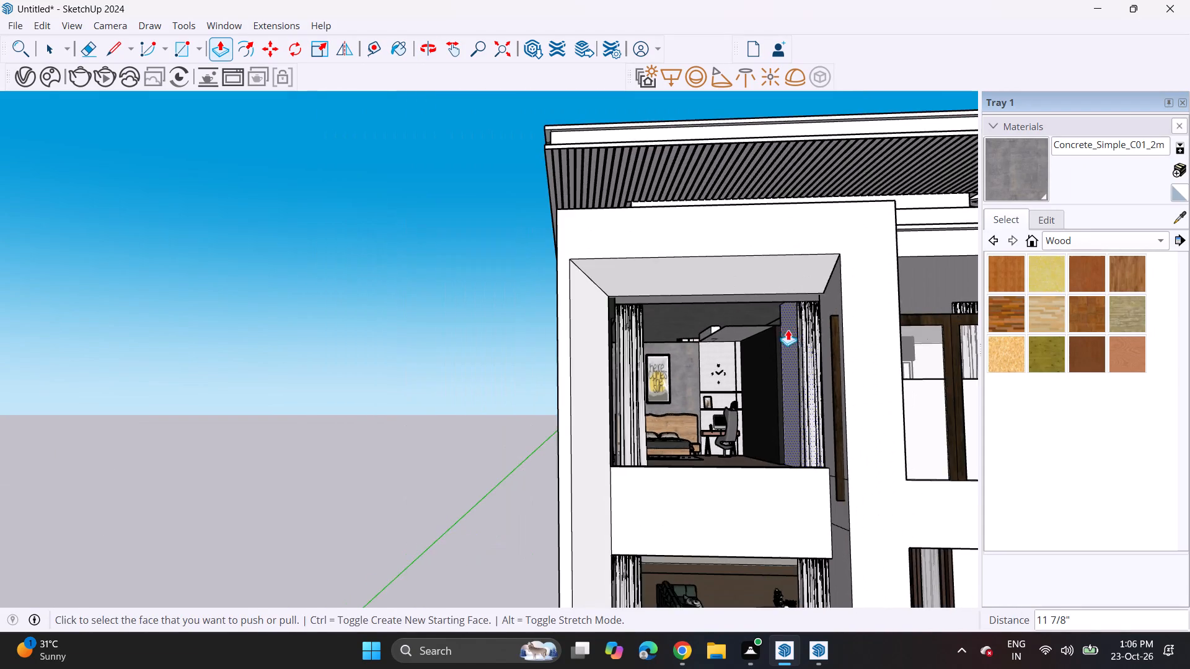
{"action": "middle_click_drag", "start_coordinate": [764, 332], "coordinate": [736, 347]}
{"action": "middle_click_drag", "start_coordinate": [739, 363], "coordinate": [672, 350], "text": "shift"}
{"action": "scroll", "coordinate": [534, 375], "scroll_direction": "up", "scroll_amount": 1}
{"action": "middle_click_drag", "start_coordinate": [529, 367], "coordinate": [527, 395]}
{"action": "scroll", "coordinate": [500, 370], "scroll_direction": "up", "scroll_amount": 6}
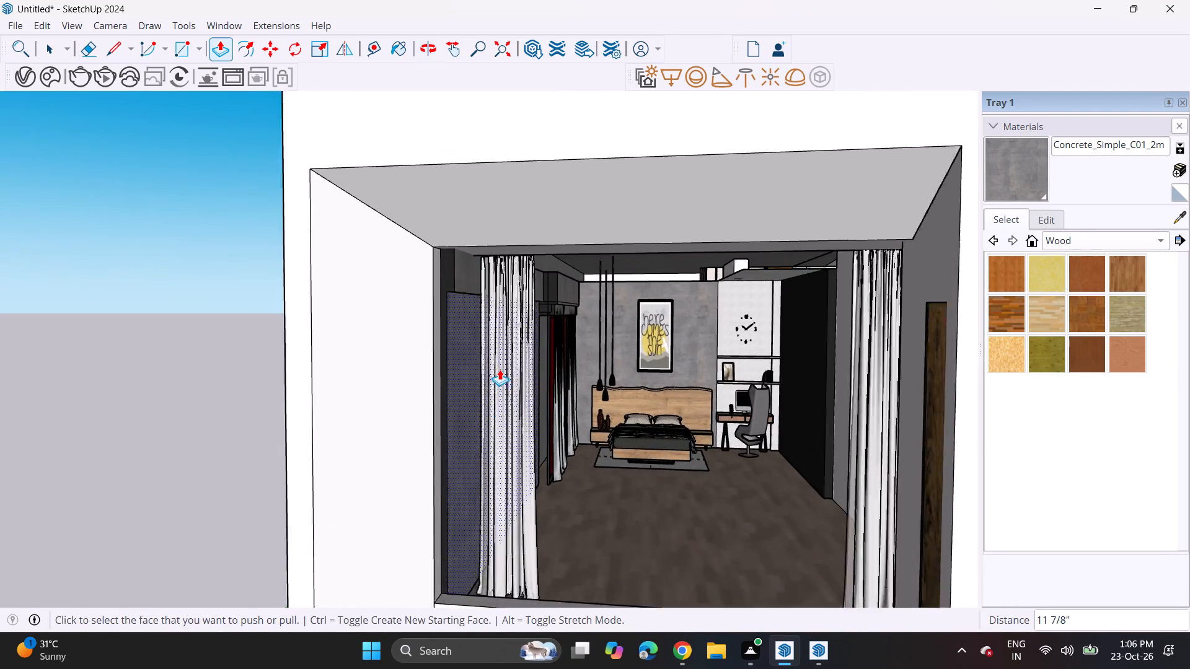
{"action": "key", "text": "space"}
{"action": "left_click", "coordinate": [505, 365]}
{"action": "key", "text": "m"}
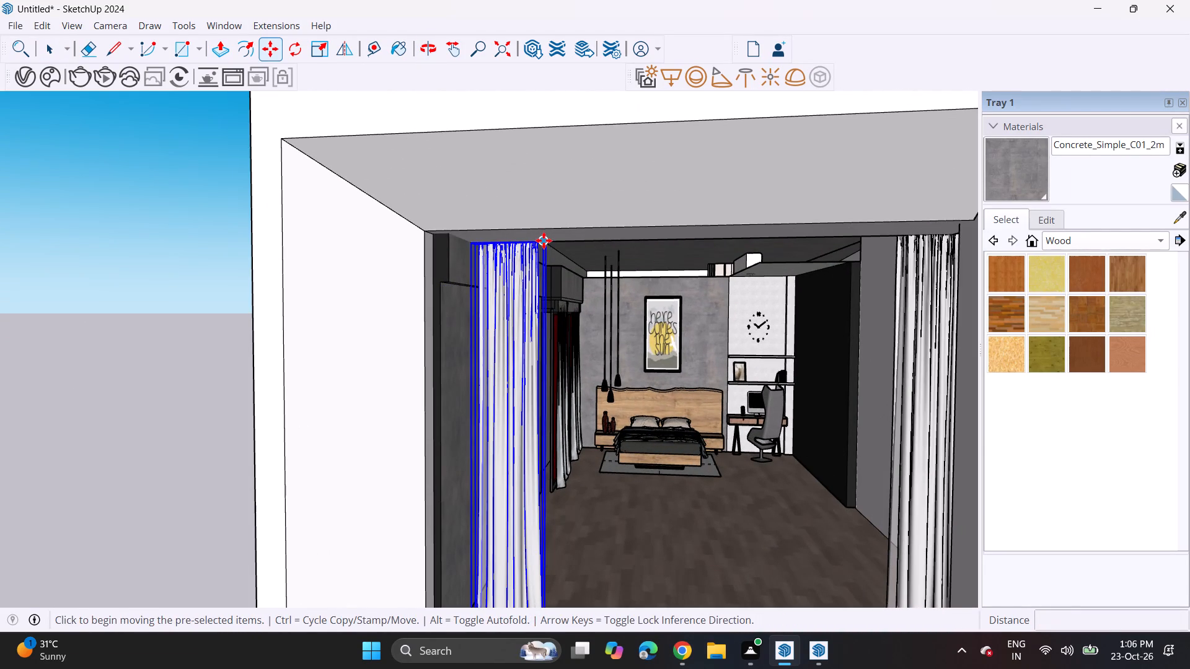
{"action": "left_click", "coordinate": [544, 240]}
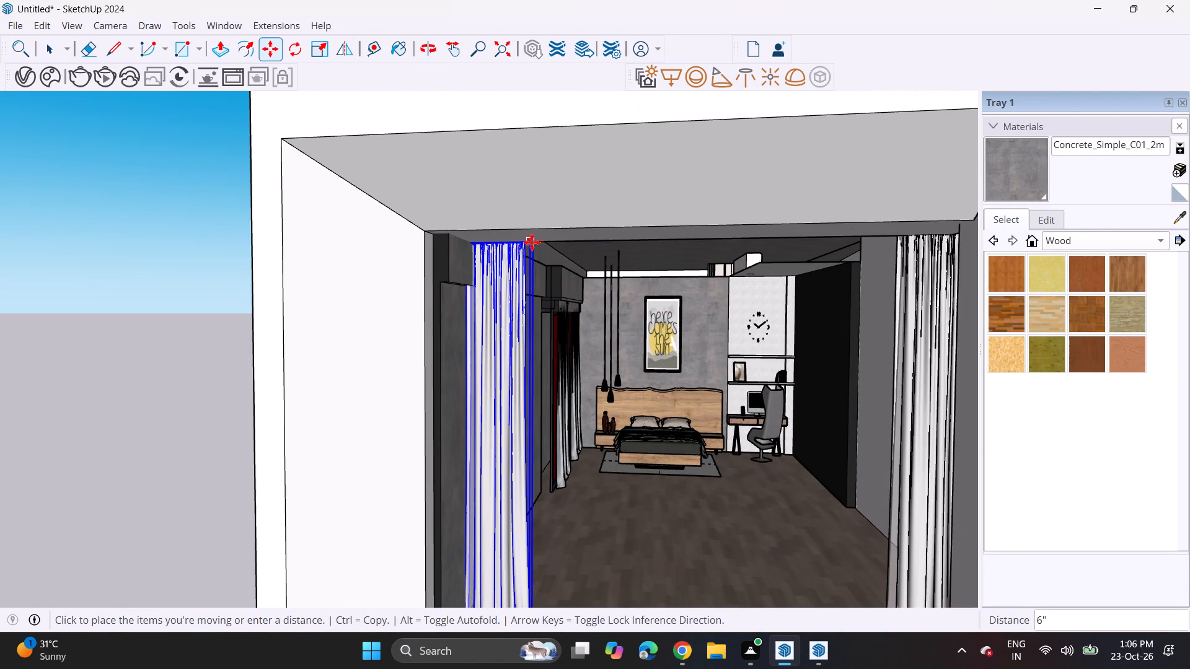
{"action": "left_click", "coordinate": [538, 242]}
{"action": "key", "text": "space"}
{"action": "left_click", "coordinate": [245, 402]}
Move the wood-framed glazed door unit about 16' 8 1/2" from in front of the balcony into the upper bedroom opening.
{"action": "scroll", "coordinate": [376, 351], "scroll_direction": "down", "scroll_amount": 6}
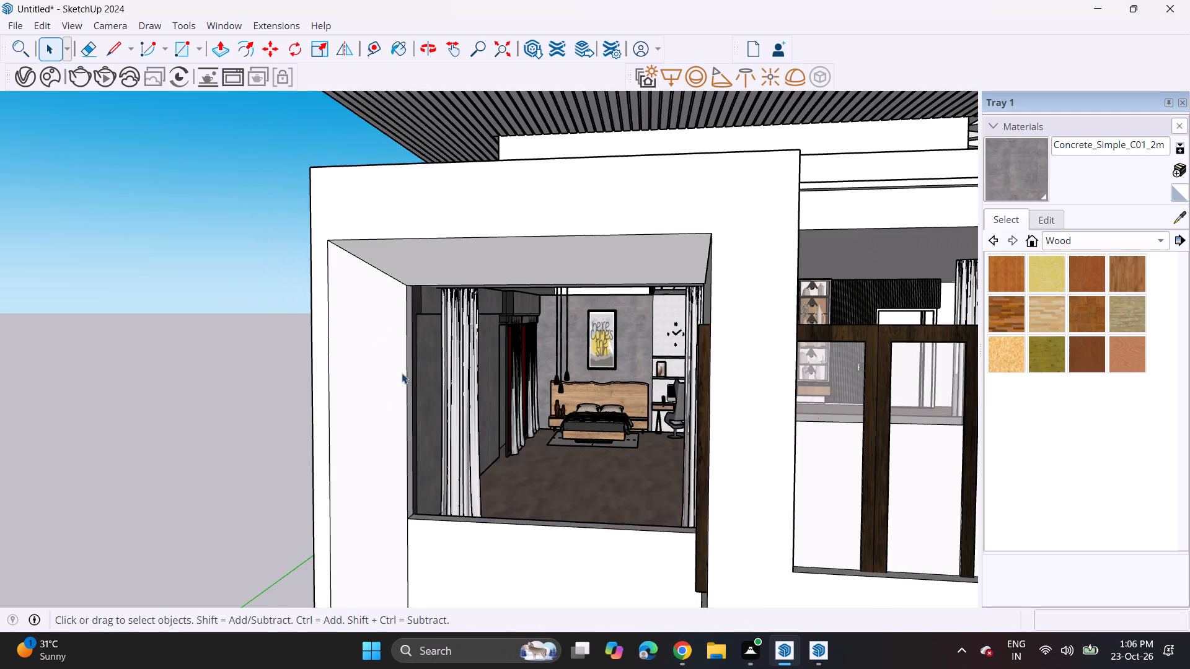
{"action": "scroll", "coordinate": [506, 365], "scroll_direction": "down", "scroll_amount": 9}
{"action": "middle_click_drag", "start_coordinate": [614, 397], "coordinate": [645, 393]}
{"action": "scroll", "coordinate": [647, 391], "scroll_direction": "up", "scroll_amount": 3}
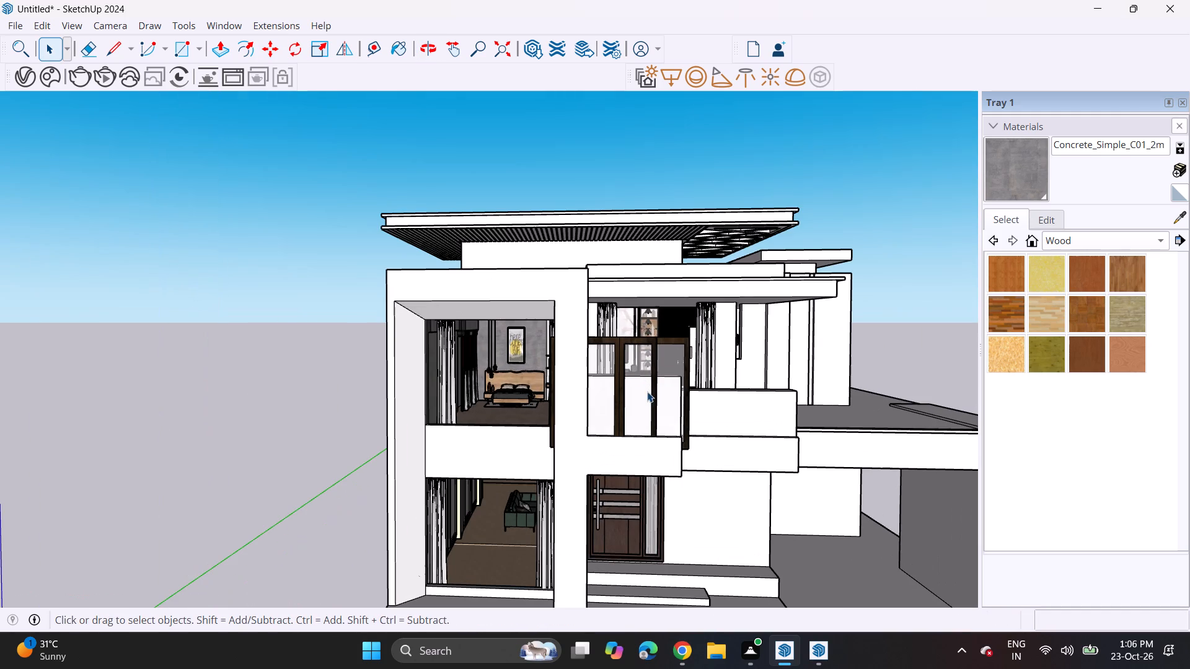
{"action": "left_click", "coordinate": [647, 390]}
{"action": "key", "text": "m"}
{"action": "key", "text": "space"}
{"action": "left_click", "coordinate": [659, 400]}
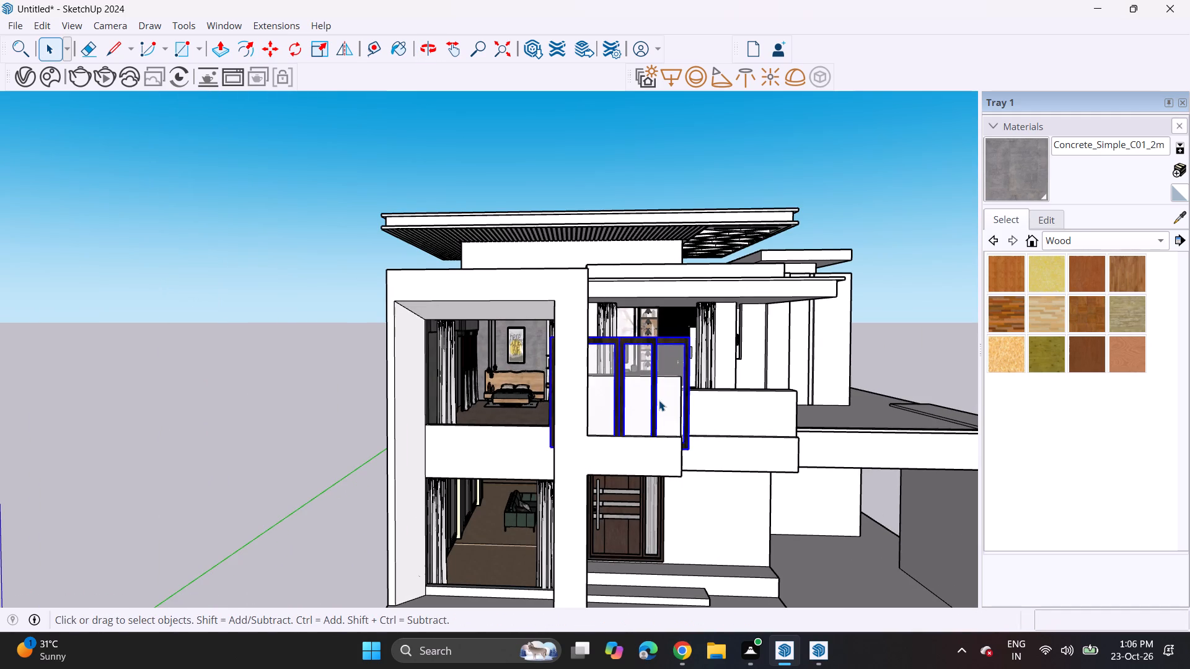
{"action": "key", "text": "m"}
{"action": "left_click", "coordinate": [689, 334]}
{"action": "middle_click_drag", "start_coordinate": [503, 294], "coordinate": [537, 339]}
{"action": "left_click", "coordinate": [573, 343]}
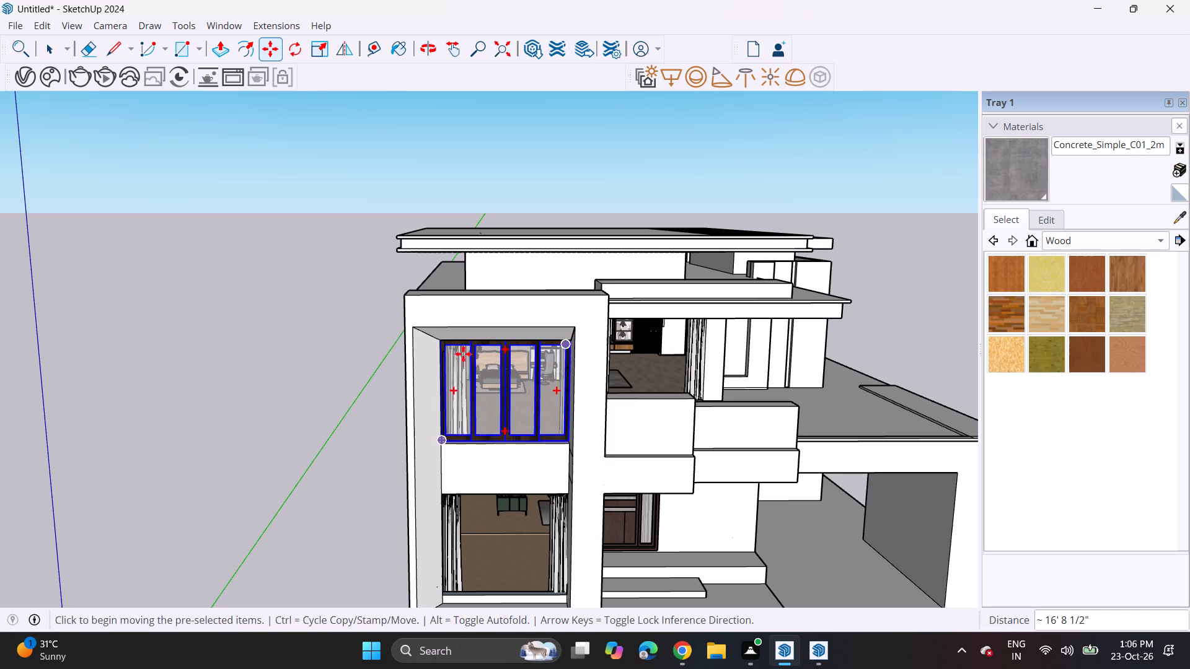
Move the glazed door unit about 2' 10 7/16" inward so its top corner reaches the lintel's inner edge.
{"action": "middle_click_drag", "start_coordinate": [449, 348], "coordinate": [380, 258]}
{"action": "scroll", "coordinate": [380, 260], "scroll_direction": "up", "scroll_amount": 17}
{"action": "left_click", "coordinate": [405, 307]}
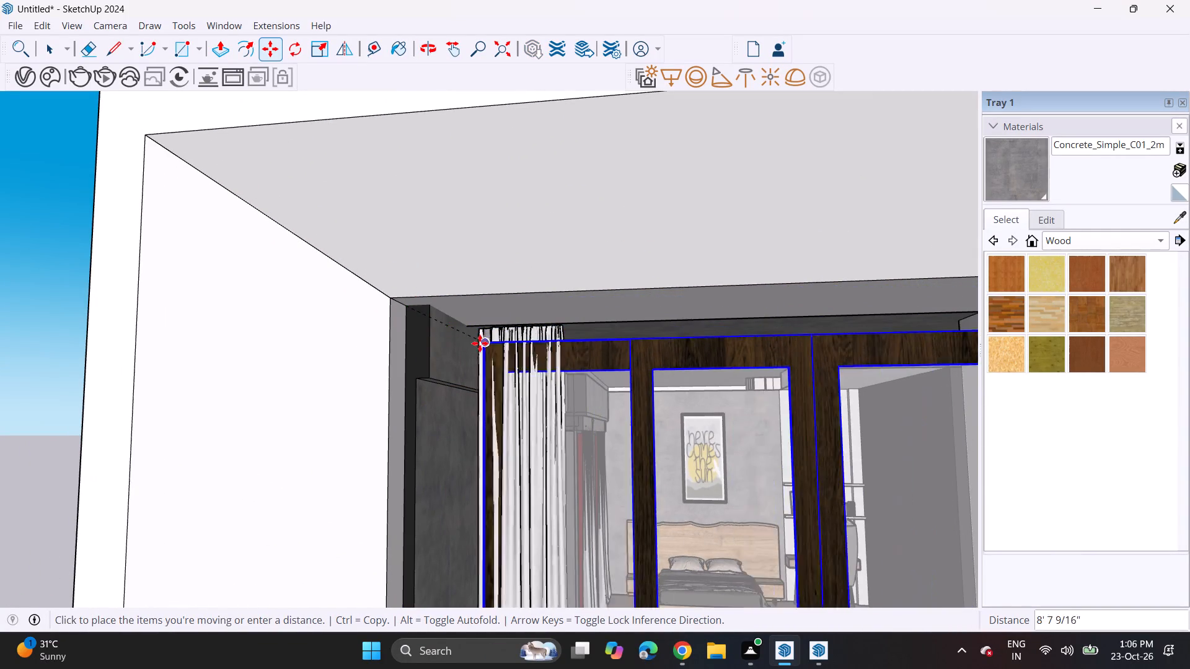
{"action": "left_click", "coordinate": [462, 318]}
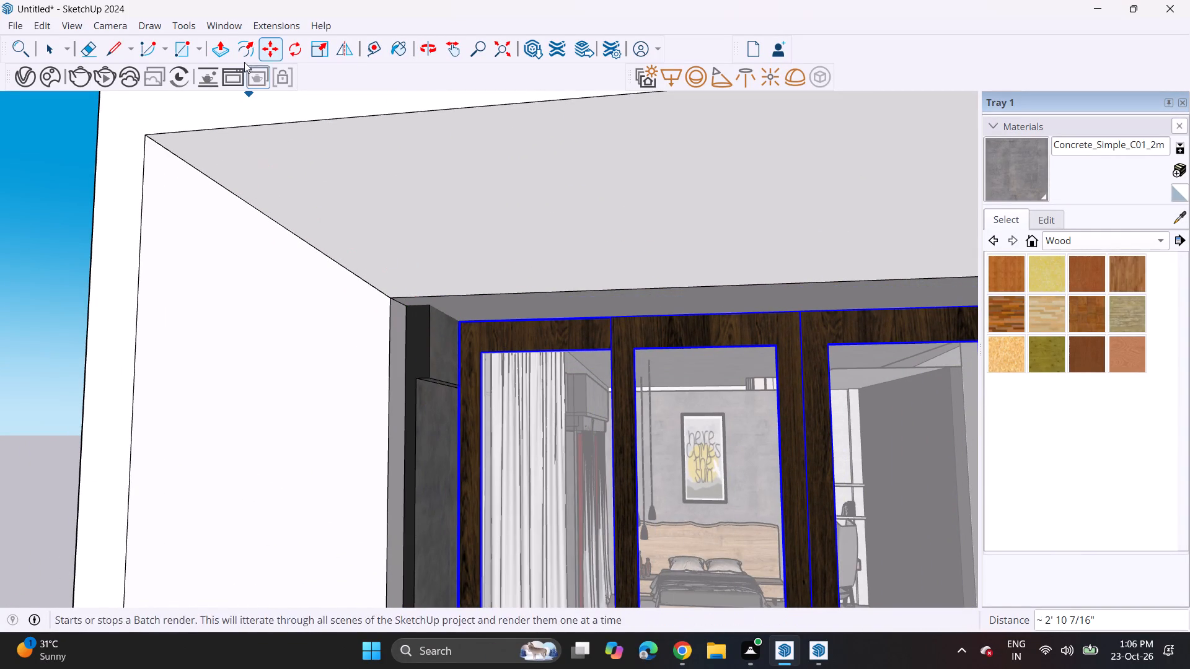
Push/Pull the dark face behind the outer-side jamb 3' 7 1/16" toward the glazed unit's side frame.
{"action": "left_click", "coordinate": [216, 50]}
{"action": "left_click", "coordinate": [410, 472]}
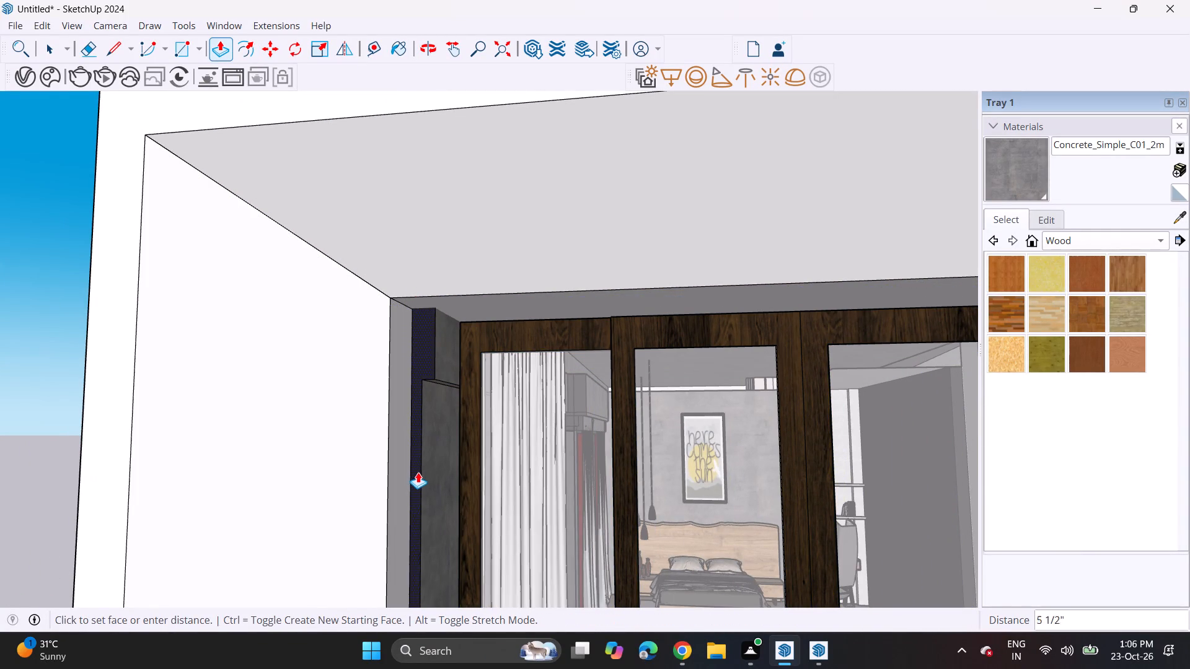
{"action": "left_click", "coordinate": [454, 450]}
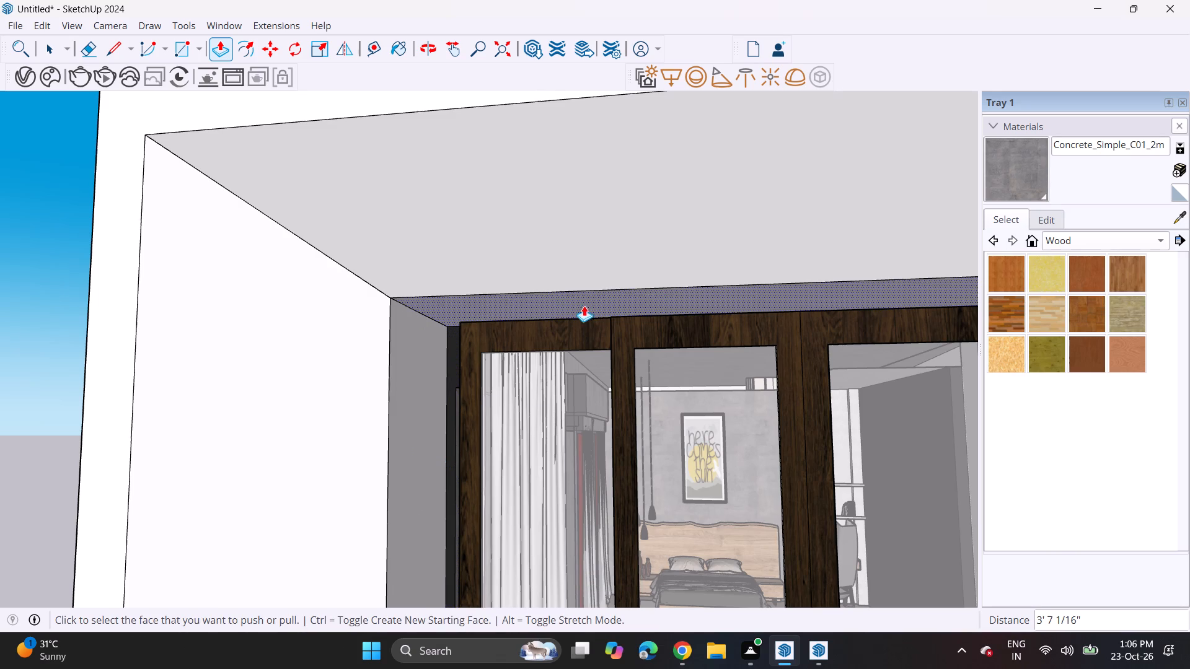
Move the glazed door unit about 11 3/8" to seat its top corner in the jamb and lintel corner.
{"action": "key", "text": "space"}
{"action": "left_click", "coordinate": [562, 319]}
{"action": "middle_click_drag", "start_coordinate": [561, 316], "coordinate": [553, 216]}
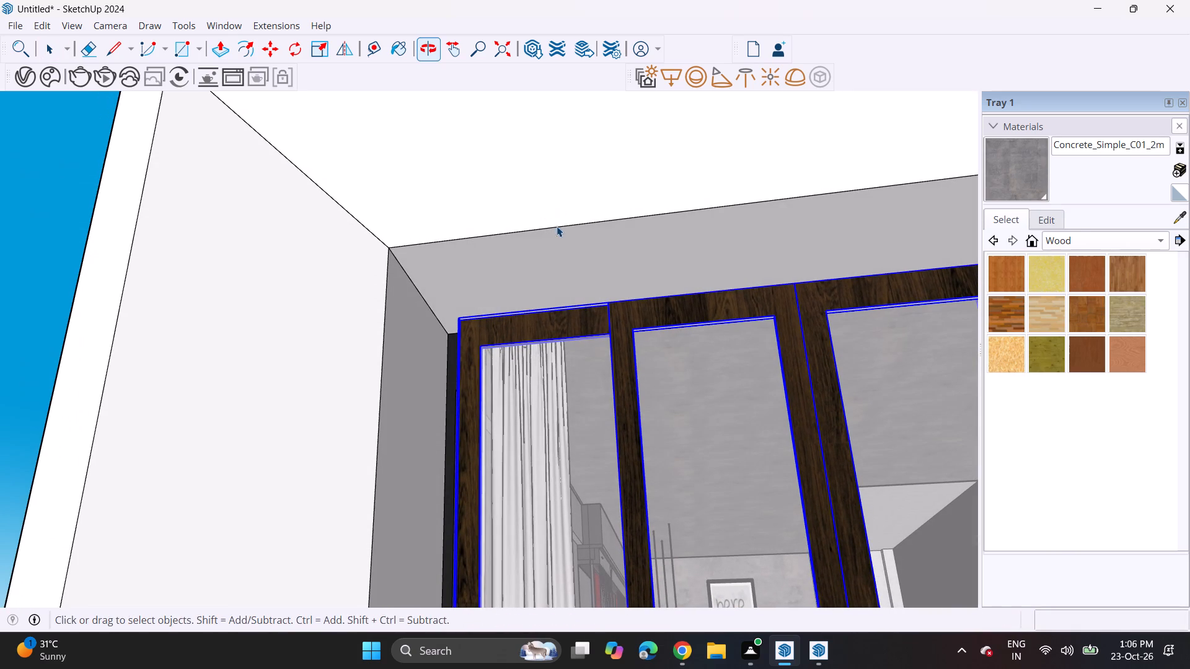
{"action": "key", "text": "m"}
{"action": "left_click", "coordinate": [463, 317]}
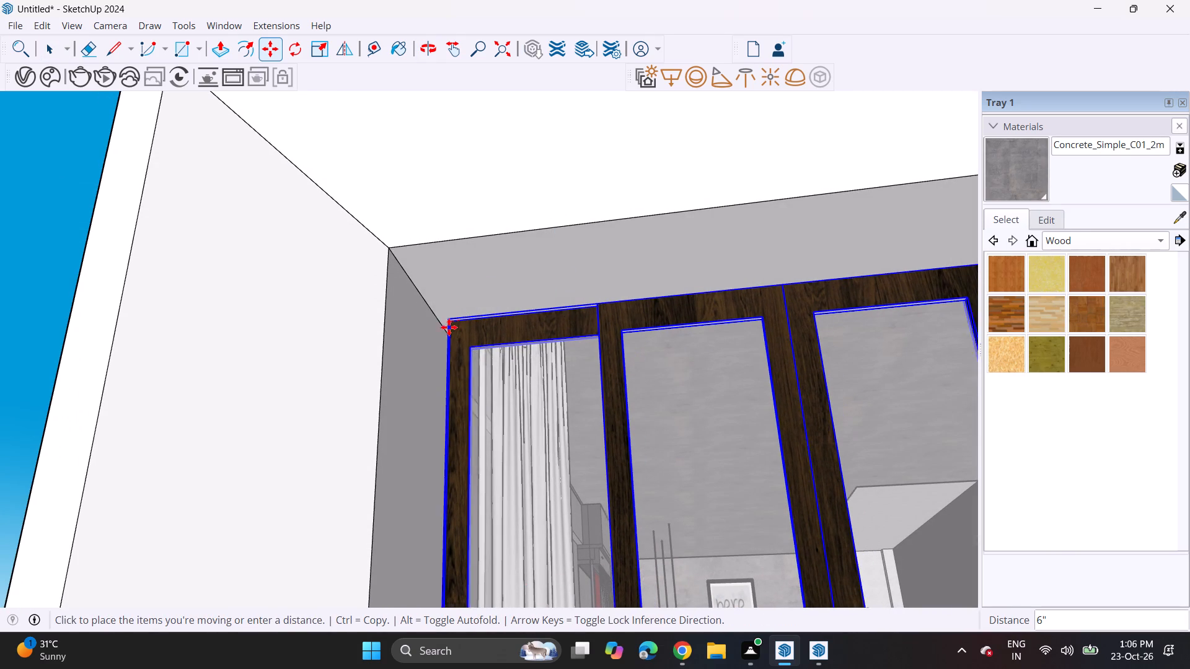
{"action": "left_click", "coordinate": [449, 339]}
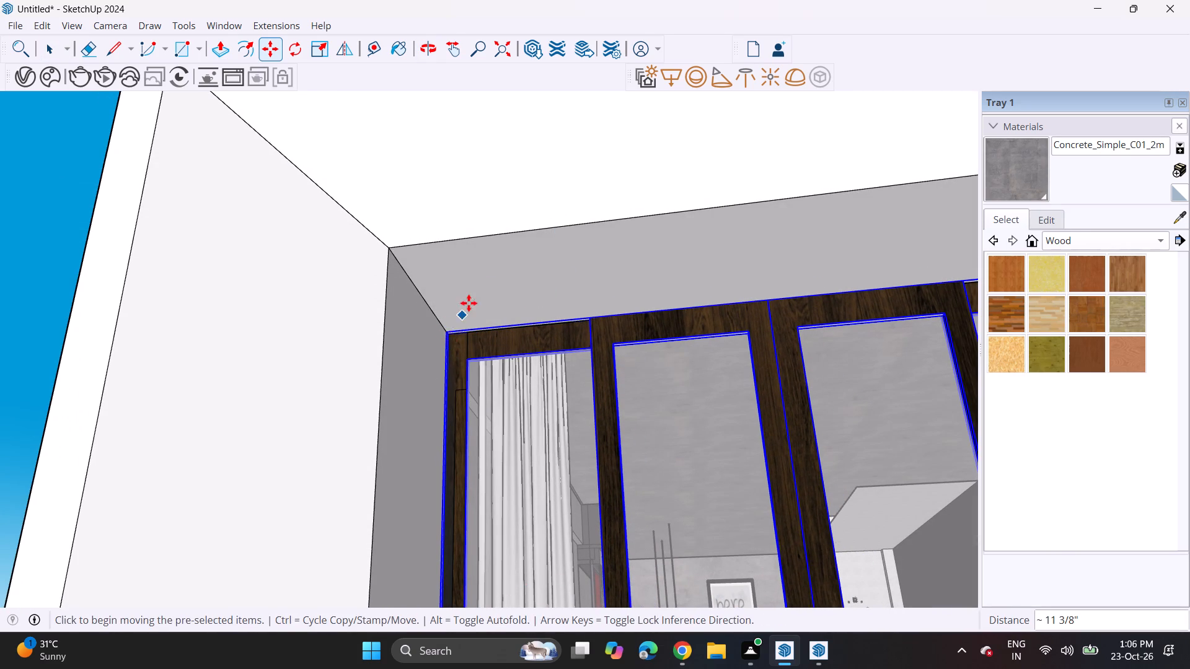
Move the curtain at the opposite jamb about 10 3/8" so it sits behind the glazed unit's end panel.
{"action": "scroll", "coordinate": [467, 299], "scroll_direction": "down", "scroll_amount": 6}
{"action": "middle_click_drag", "start_coordinate": [482, 308], "coordinate": [514, 363]}
{"action": "middle_click_drag", "start_coordinate": [607, 370], "coordinate": [449, 234], "text": "shift"}
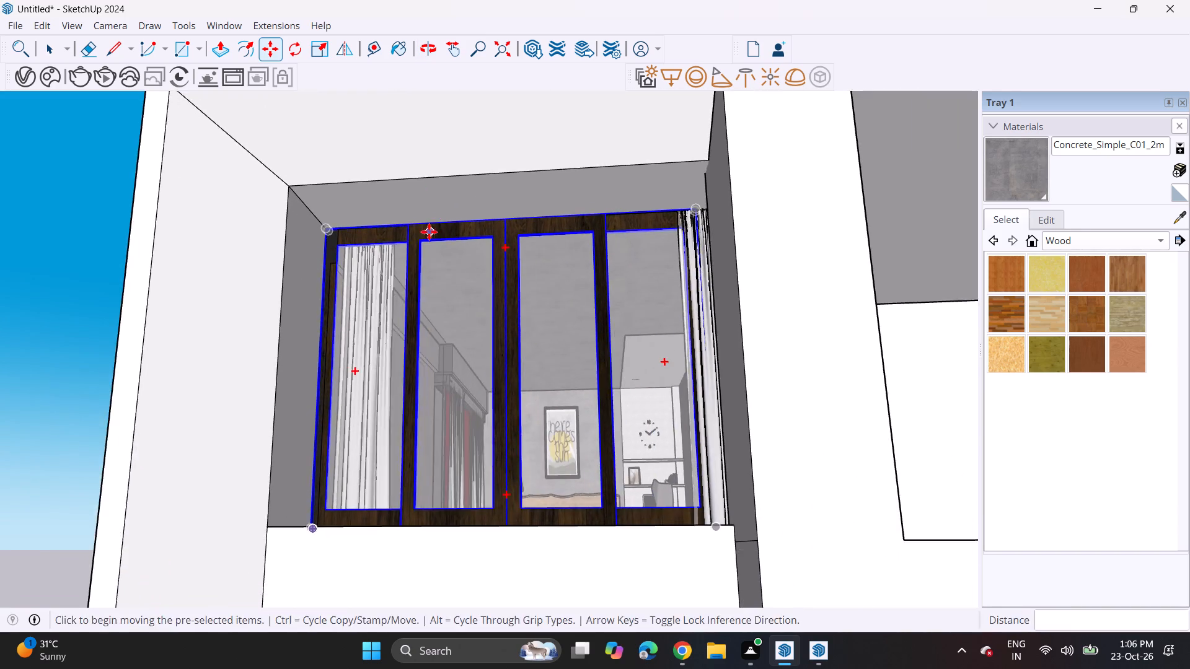
{"action": "middle_click_drag", "start_coordinate": [429, 235], "coordinate": [532, 321]}
{"action": "middle_click_drag", "start_coordinate": [580, 348], "coordinate": [304, 193], "text": "shift"}
{"action": "scroll", "coordinate": [296, 224], "scroll_direction": "up", "scroll_amount": 1}
{"action": "middle_click_drag", "start_coordinate": [322, 243], "coordinate": [424, 297]}
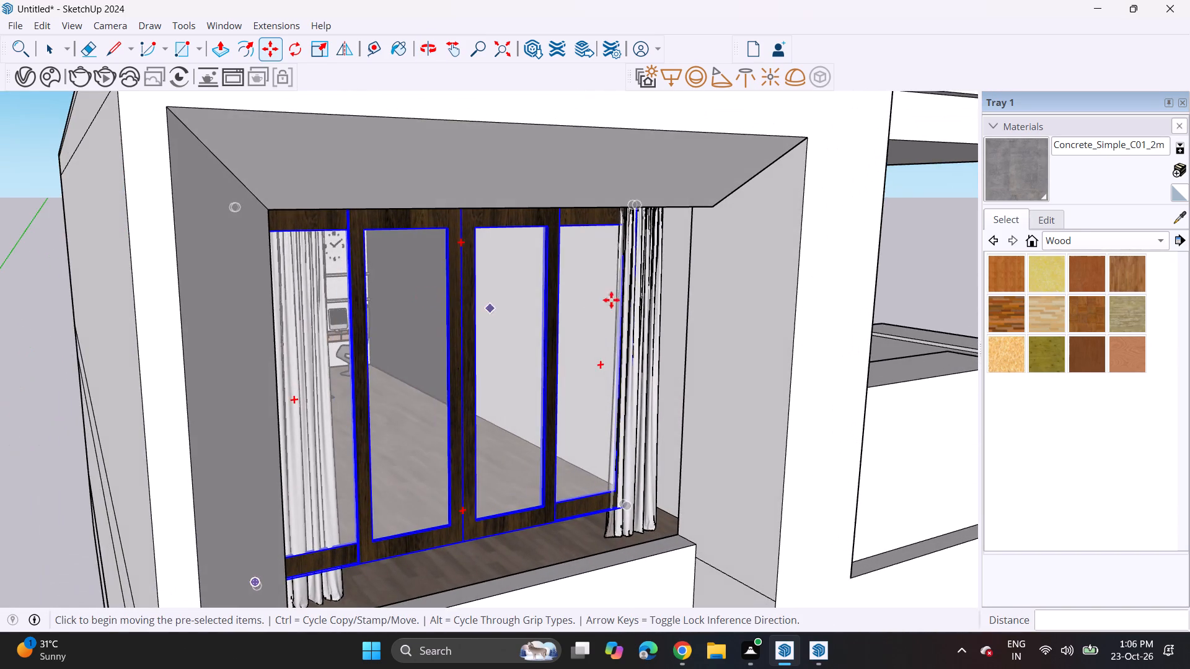
{"action": "scroll", "coordinate": [625, 300], "scroll_direction": "up", "scroll_amount": 7}
{"action": "middle_click_drag", "start_coordinate": [652, 271], "coordinate": [645, 255]}
{"action": "scroll", "coordinate": [646, 255], "scroll_direction": "up", "scroll_amount": 1}
{"action": "key", "text": "space"}
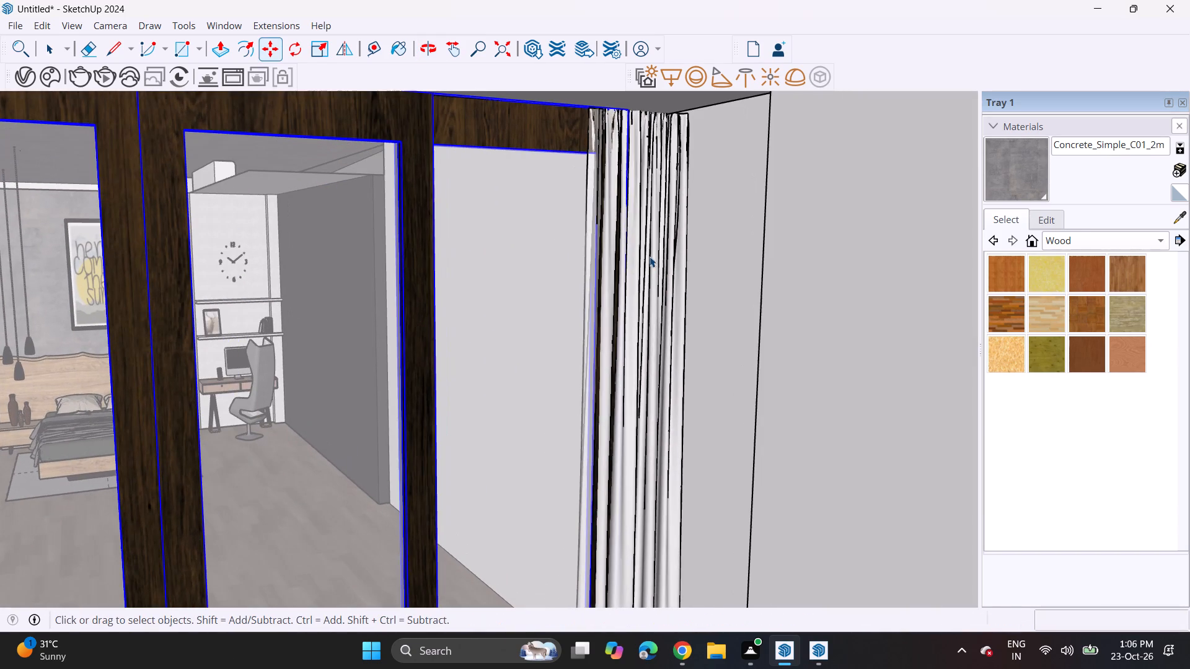
{"action": "left_click", "coordinate": [650, 260]}
{"action": "key", "text": "m"}
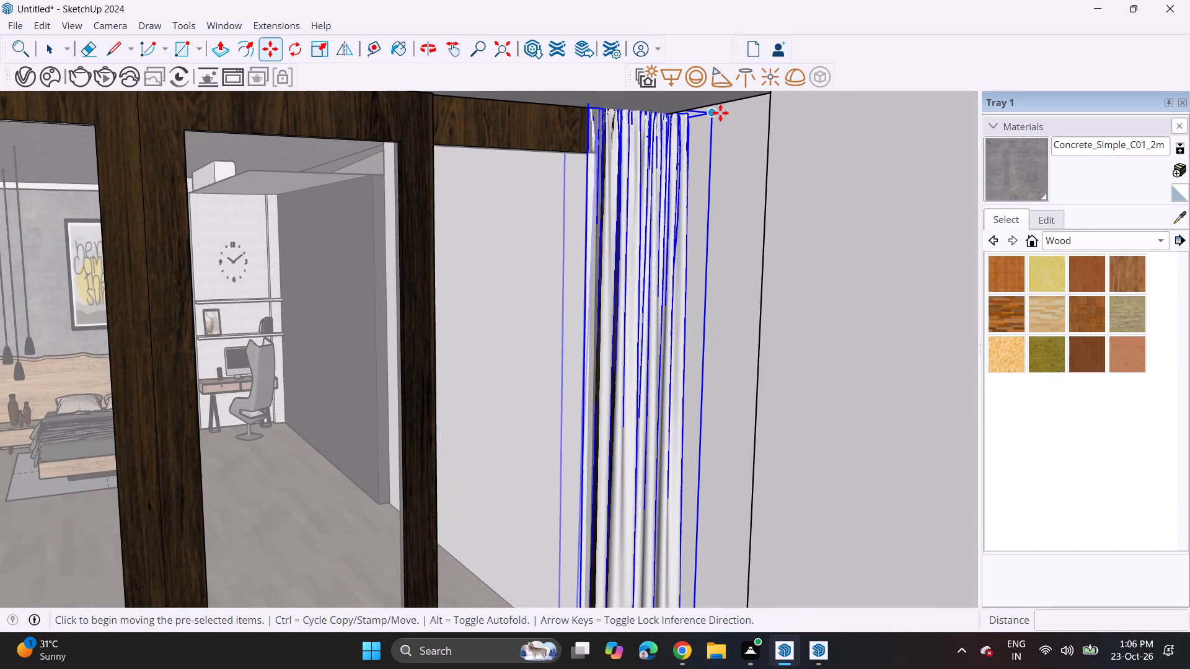
{"action": "left_click", "coordinate": [720, 113]}
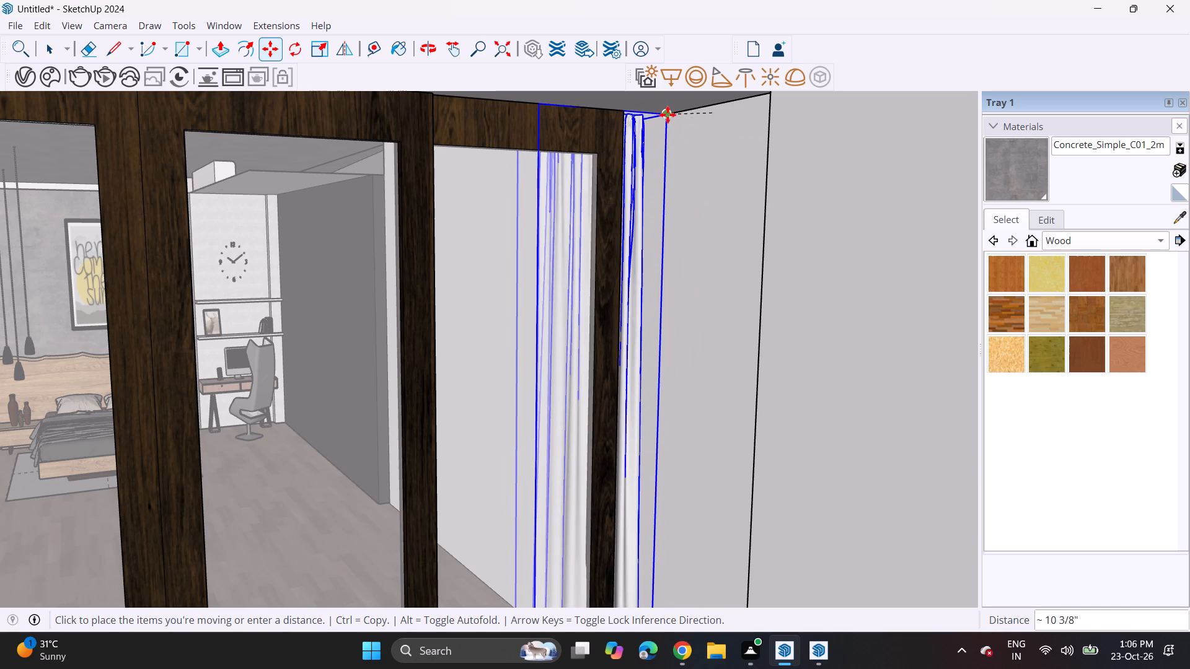
{"action": "left_click", "coordinate": [668, 115]}
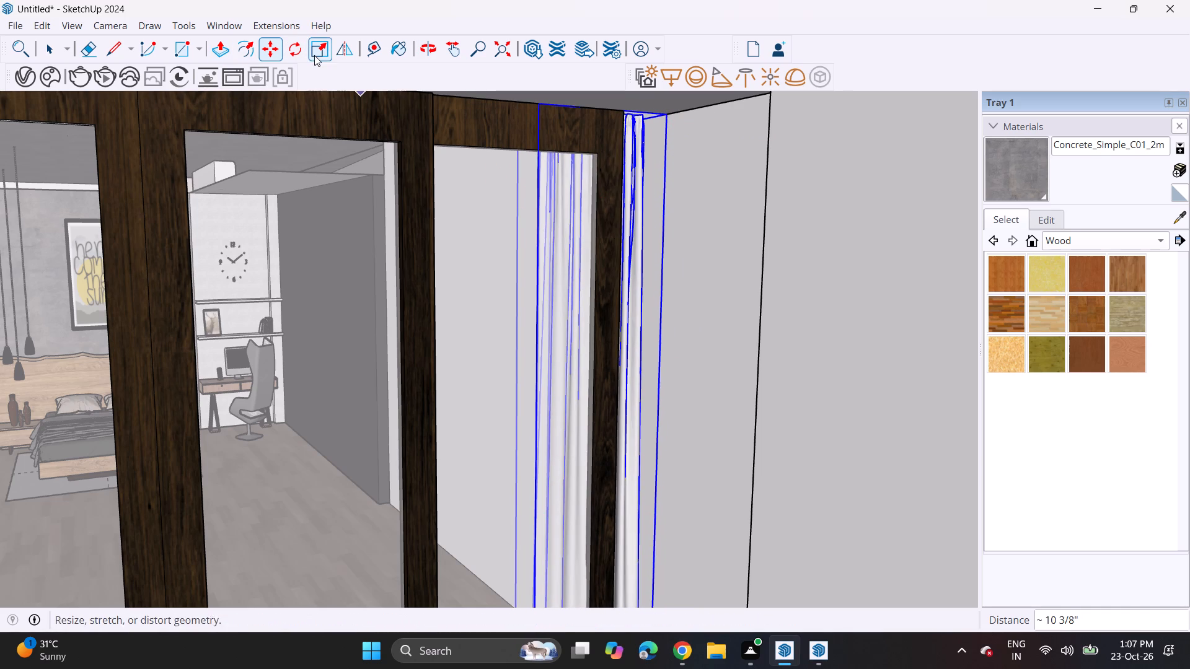
Stretch the glazed door unit's width by a green-axis scale of about 1.19 toward the opposite jamb.
{"action": "left_click", "coordinate": [322, 50]}
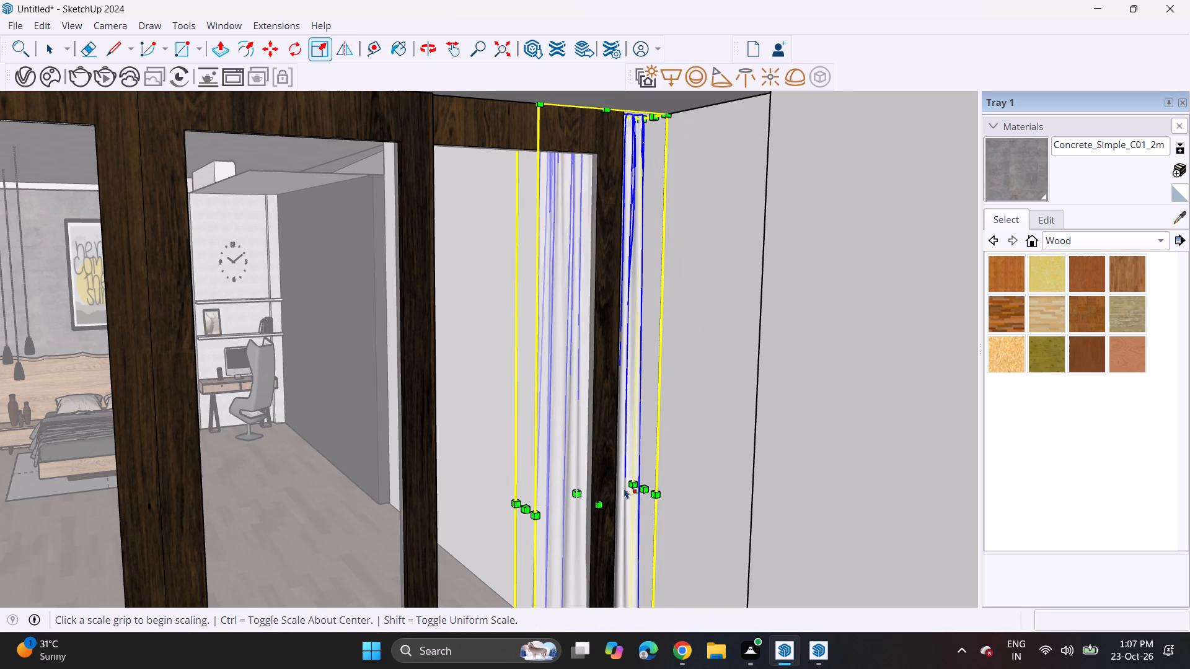
{"action": "key", "text": "space"}
{"action": "left_click", "coordinate": [468, 413]}
{"action": "left_click", "coordinate": [320, 53]}
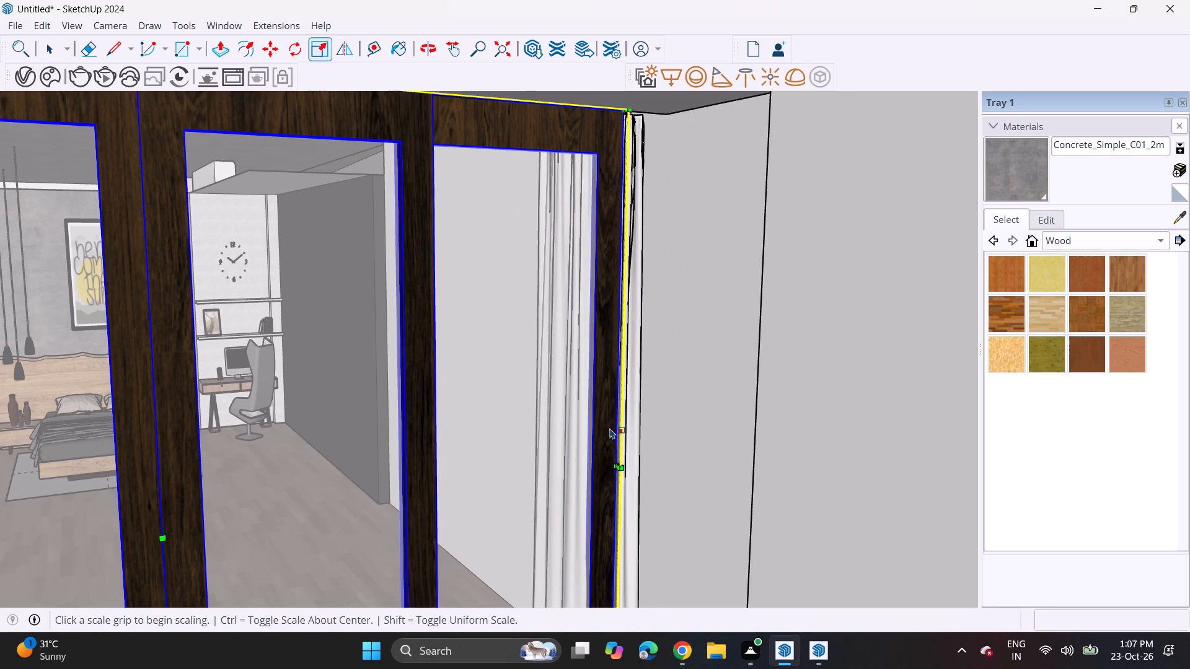
{"action": "left_click", "coordinate": [614, 461]}
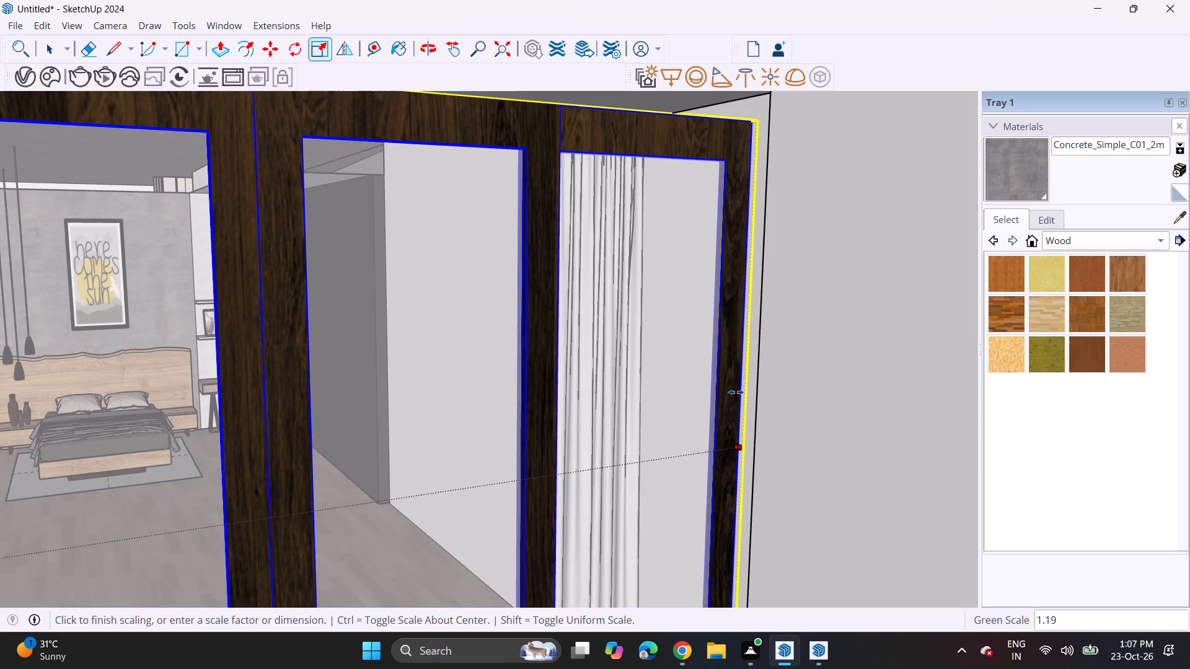
{"action": "left_click", "coordinate": [736, 392]}
Push/Pull the inner face of the low wall below the glazed door unit about 3' 5 5/16" to the unit's frame.
{"action": "middle_click_drag", "start_coordinate": [682, 364], "coordinate": [623, 291]}
{"action": "scroll", "coordinate": [596, 279], "scroll_direction": "down", "scroll_amount": 2}
{"action": "scroll", "coordinate": [596, 279], "scroll_direction": "up", "scroll_amount": 1}
{"action": "scroll", "coordinate": [596, 279], "scroll_direction": "down", "scroll_amount": 9}
{"action": "middle_click_drag", "start_coordinate": [578, 359], "coordinate": [510, 385]}
{"action": "scroll", "coordinate": [512, 385], "scroll_direction": "down", "scroll_amount": 1}
{"action": "scroll", "coordinate": [441, 575], "scroll_direction": "up", "scroll_amount": 4}
{"action": "scroll", "coordinate": [375, 509], "scroll_direction": "up", "scroll_amount": 1}
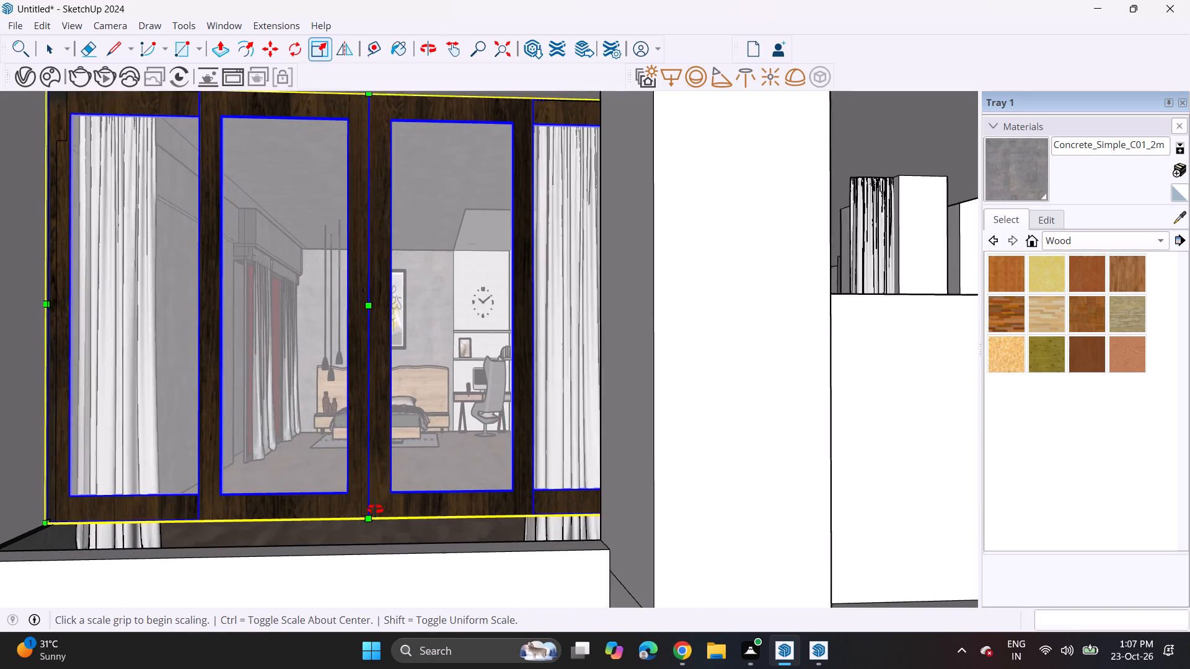
{"action": "middle_click_drag", "start_coordinate": [375, 509], "coordinate": [368, 544]}
{"action": "middle_click_drag", "start_coordinate": [397, 533], "coordinate": [422, 232], "text": "shift"}
{"action": "scroll", "coordinate": [396, 501], "scroll_direction": "up", "scroll_amount": 1, "text": "shift"}
{"action": "middle_click_drag", "start_coordinate": [424, 230], "coordinate": [435, 460]}
{"action": "middle_click_drag", "start_coordinate": [434, 439], "coordinate": [453, 306], "text": "shift"}
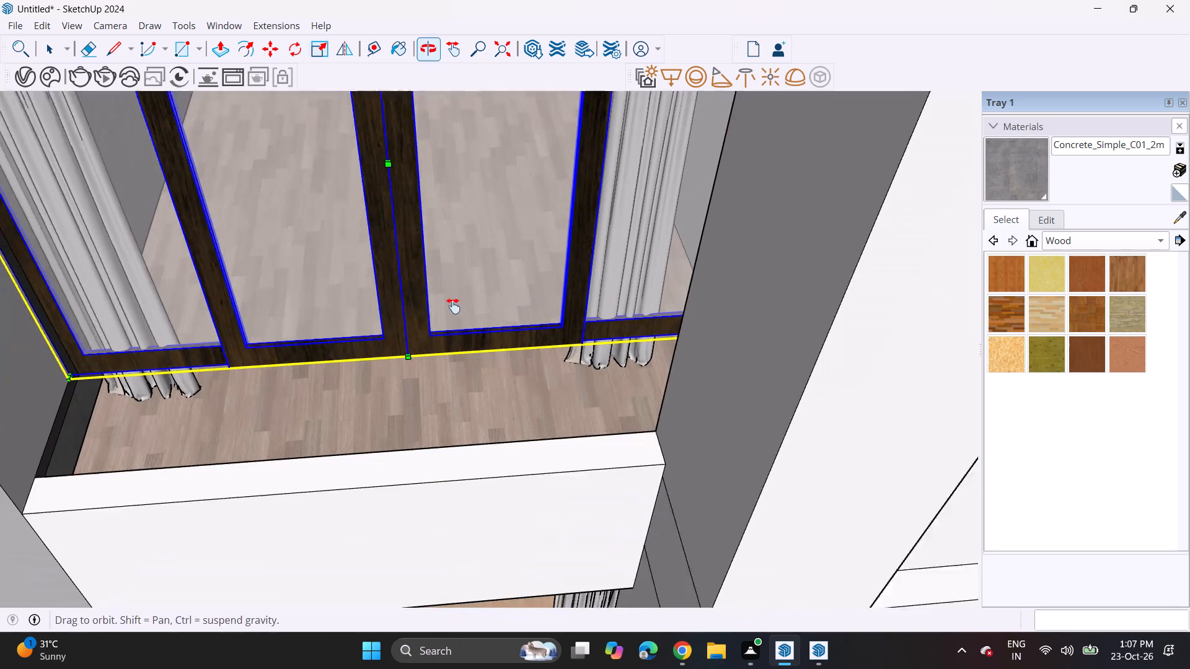
{"action": "middle_click_drag", "start_coordinate": [453, 306], "coordinate": [474, 251], "text": "shift"}
{"action": "middle_click_drag", "start_coordinate": [375, 348], "coordinate": [400, 394]}
{"action": "scroll", "coordinate": [447, 387], "scroll_direction": "up", "scroll_amount": 5}
{"action": "middle_click_drag", "start_coordinate": [448, 421], "coordinate": [643, 421]}
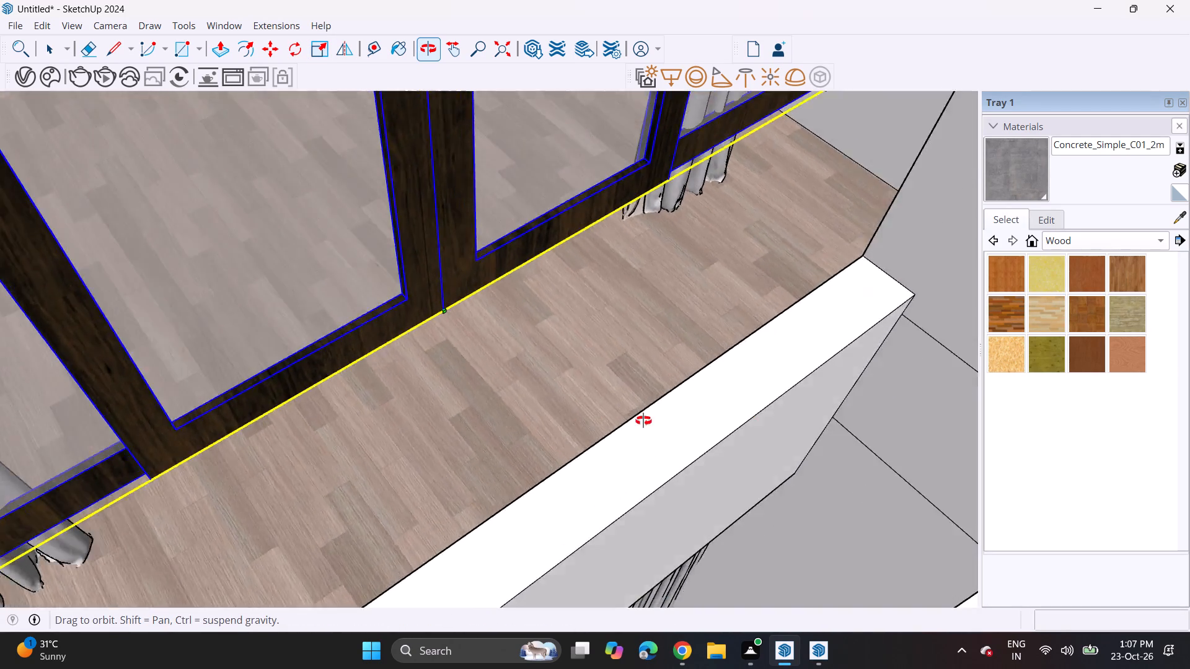
{"action": "middle_click_drag", "start_coordinate": [643, 421], "coordinate": [778, 373]}
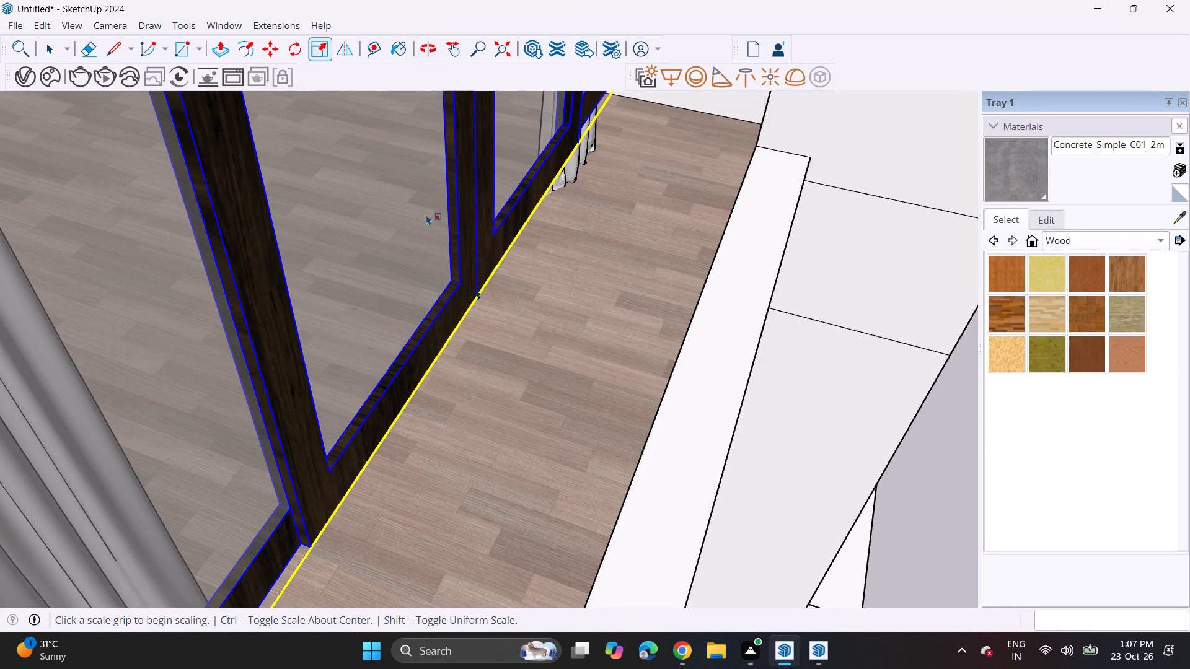
{"action": "left_click", "coordinate": [231, 49]}
{"action": "middle_click_drag", "start_coordinate": [550, 319], "coordinate": [593, 354]}
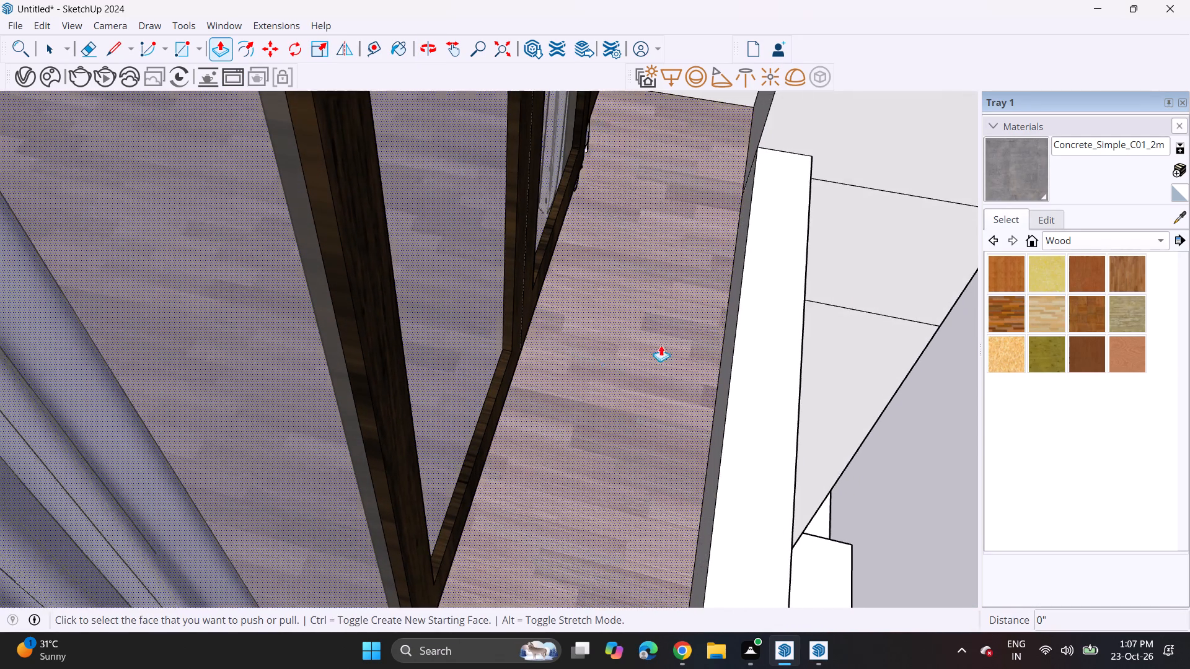
{"action": "left_click", "coordinate": [725, 365]}
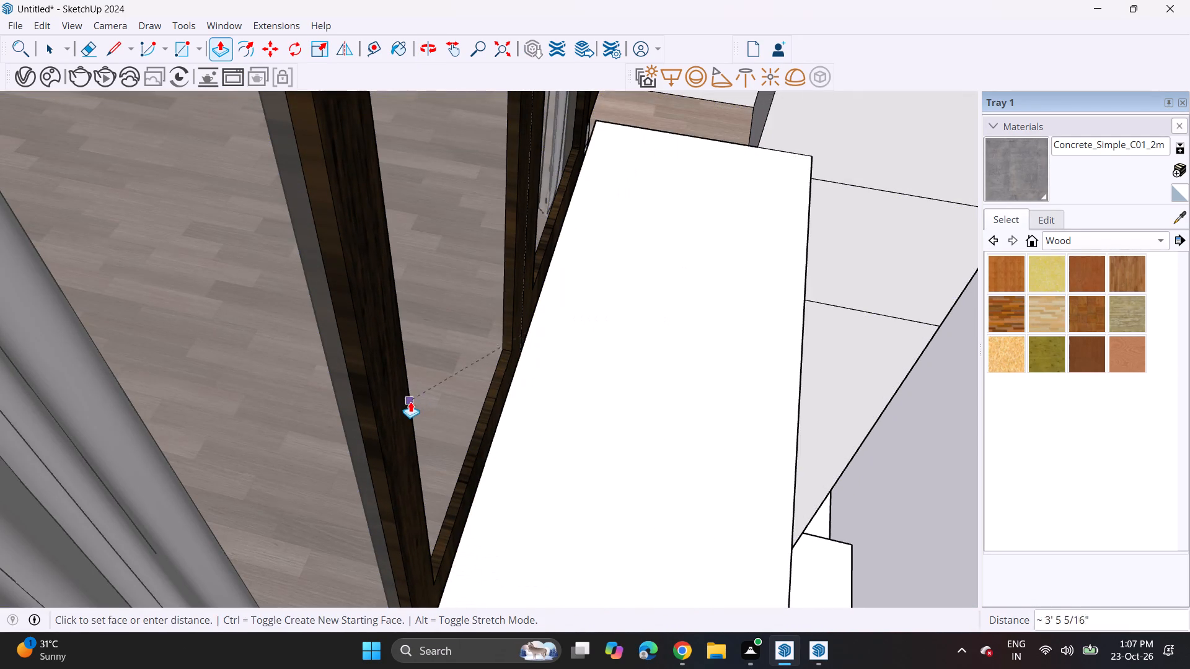
{"action": "left_click", "coordinate": [410, 401]}
Push/Pull the upper-floor wall face behind the jamb beside the glazed unit's far end panel about 3' 5 5/16" to the unit's frame.
{"action": "middle_click_drag", "start_coordinate": [759, 339], "coordinate": [457, 144]}
{"action": "scroll", "coordinate": [473, 170], "scroll_direction": "up", "scroll_amount": 1}
{"action": "scroll", "coordinate": [428, 139], "scroll_direction": "down", "scroll_amount": 16}
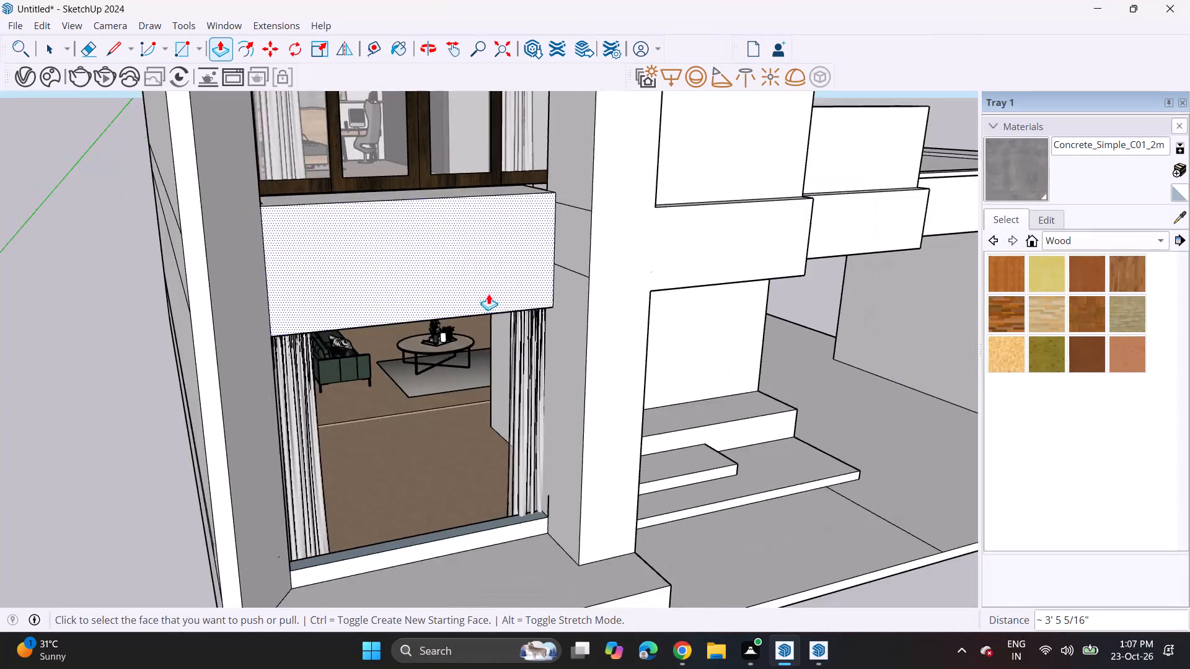
{"action": "middle_click_drag", "start_coordinate": [485, 304], "coordinate": [384, 246]}
{"action": "scroll", "coordinate": [368, 248], "scroll_direction": "down", "scroll_amount": 6}
{"action": "middle_click_drag", "start_coordinate": [391, 221], "coordinate": [399, 344]}
{"action": "middle_click_drag", "start_coordinate": [405, 339], "coordinate": [385, 327]}
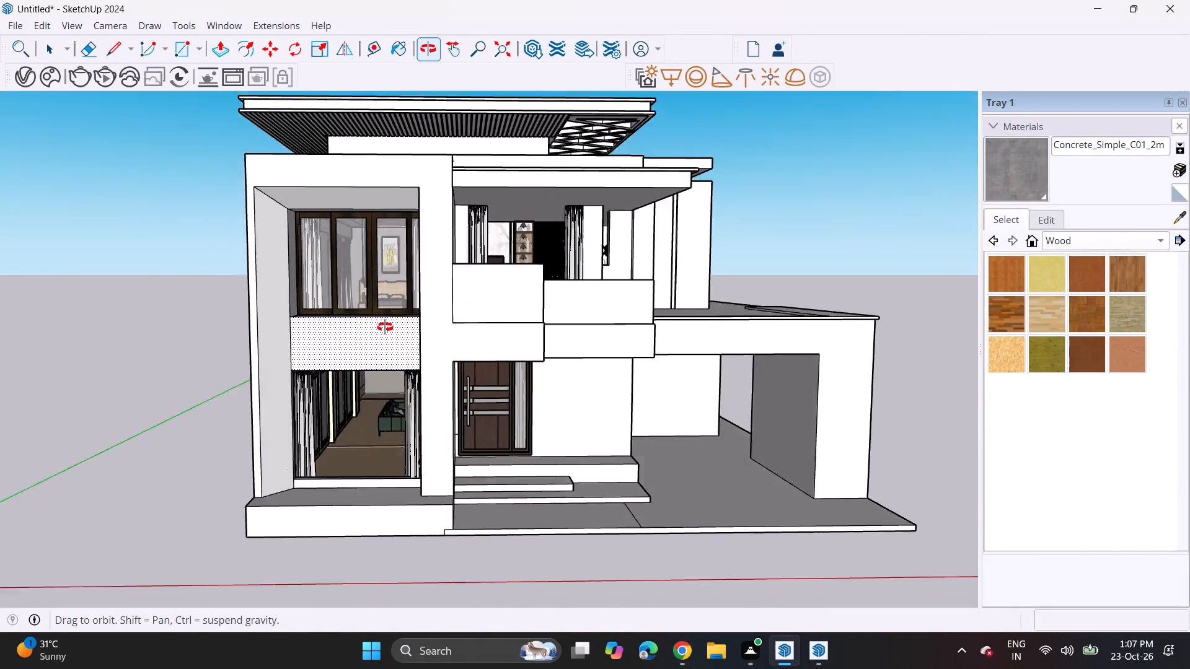
{"action": "middle_click_drag", "start_coordinate": [385, 327], "coordinate": [348, 321]}
{"action": "scroll", "coordinate": [379, 324], "scroll_direction": "up", "scroll_amount": 1}
{"action": "middle_click_drag", "start_coordinate": [403, 280], "coordinate": [415, 250]}
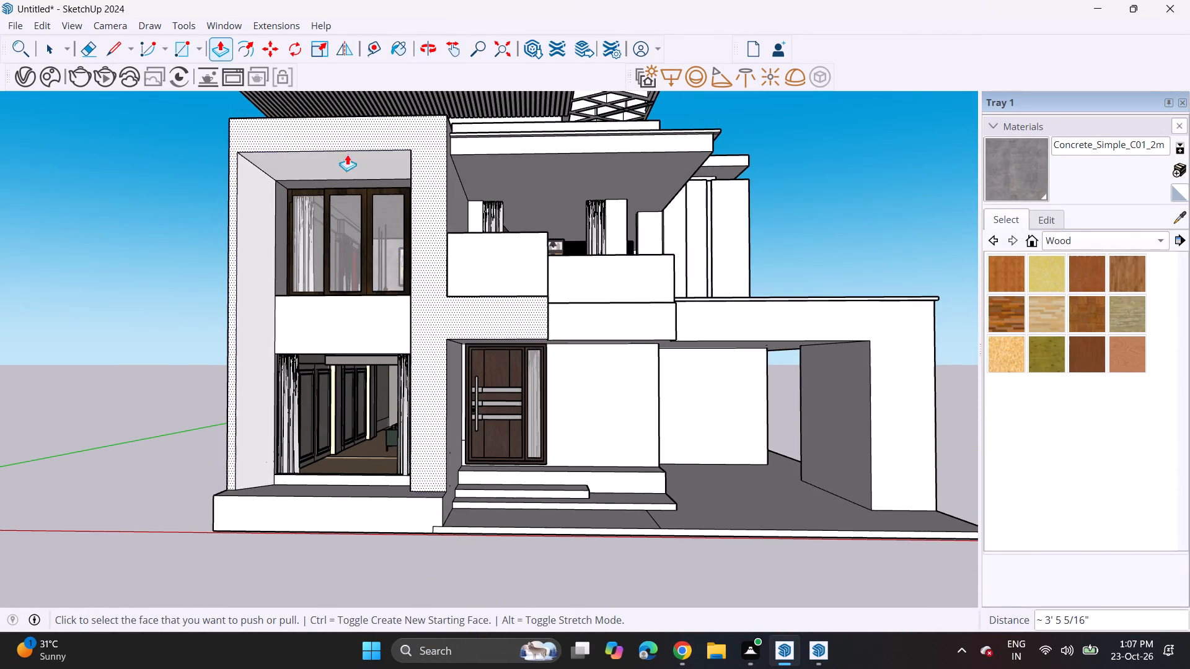
{"action": "scroll", "coordinate": [350, 160], "scroll_direction": "up", "scroll_amount": 4}
{"action": "middle_click_drag", "start_coordinate": [363, 199], "coordinate": [415, 214]}
{"action": "scroll", "coordinate": [513, 267], "scroll_direction": "up", "scroll_amount": 2}
{"action": "middle_click_drag", "start_coordinate": [480, 276], "coordinate": [576, 326]}
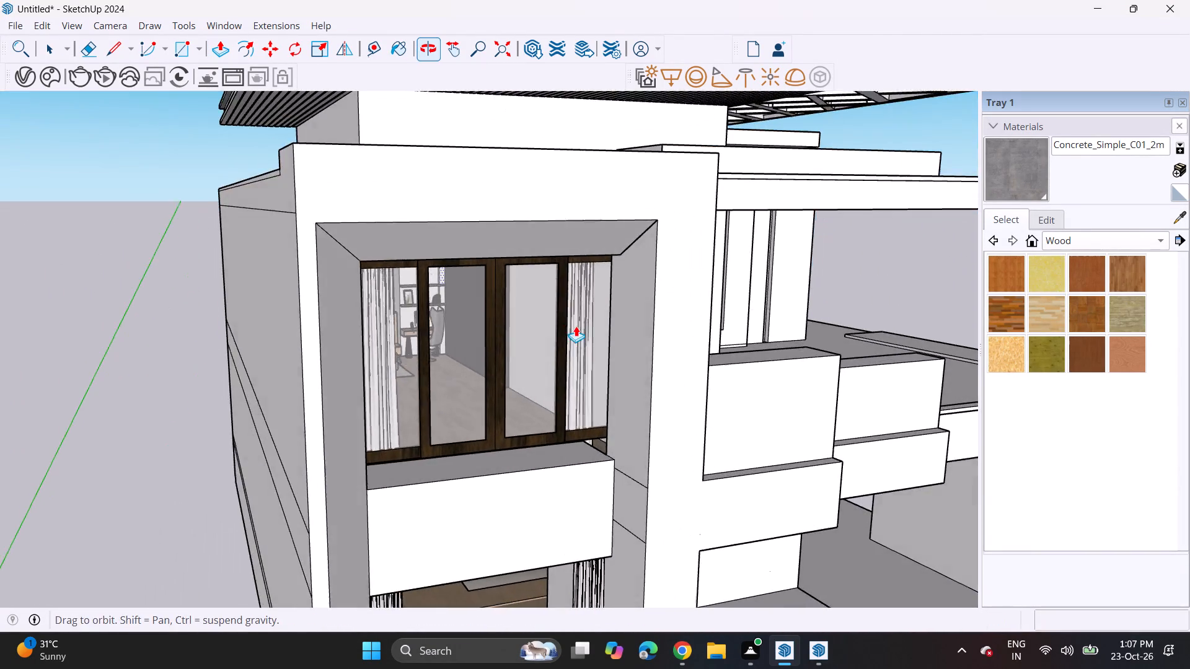
{"action": "middle_click_drag", "start_coordinate": [576, 326], "coordinate": [565, 326]}
{"action": "scroll", "coordinate": [585, 337], "scroll_direction": "up", "scroll_amount": 5}
{"action": "scroll", "coordinate": [612, 399], "scroll_direction": "up", "scroll_amount": 9}
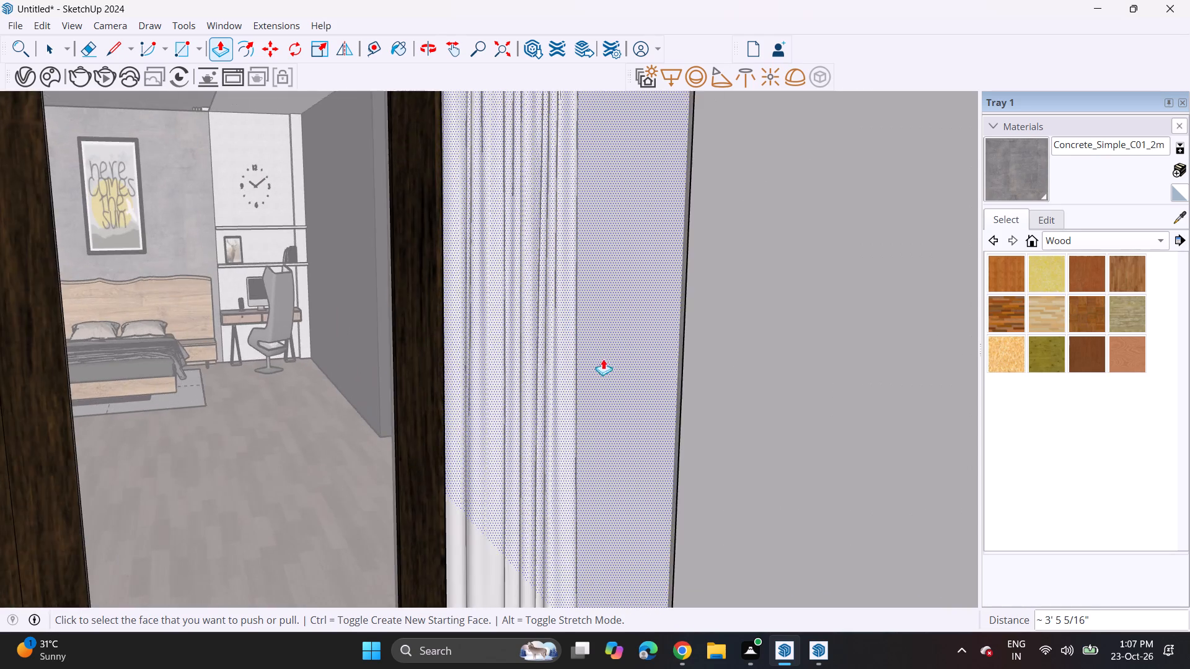
{"action": "scroll", "coordinate": [603, 359], "scroll_direction": "up", "scroll_amount": 2}
{"action": "middle_click_drag", "start_coordinate": [602, 361], "coordinate": [894, 387]}
{"action": "left_click", "coordinate": [896, 387]}
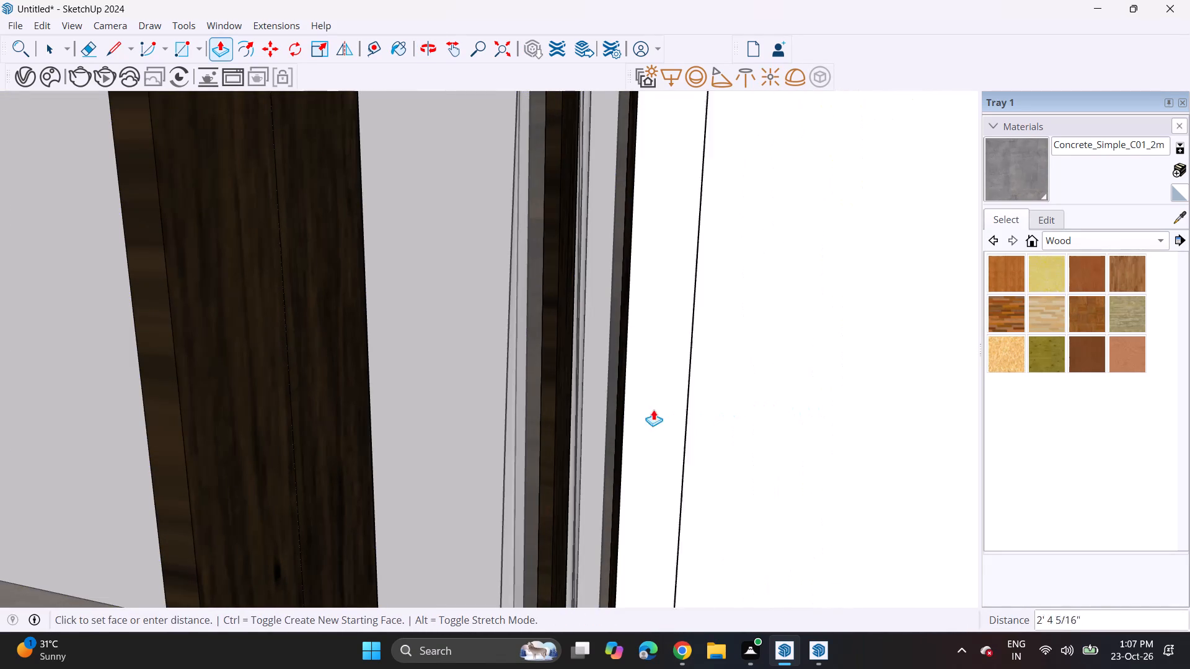
{"action": "left_click", "coordinate": [570, 409]}
Shrink the glazed door unit's width along the green axis, pulling its end frame back from the thickened jamb.
{"action": "middle_click_drag", "start_coordinate": [674, 397], "coordinate": [535, 368]}
{"action": "scroll", "coordinate": [517, 368], "scroll_direction": "up", "scroll_amount": 1}
{"action": "scroll", "coordinate": [330, 385], "scroll_direction": "down", "scroll_amount": 7}
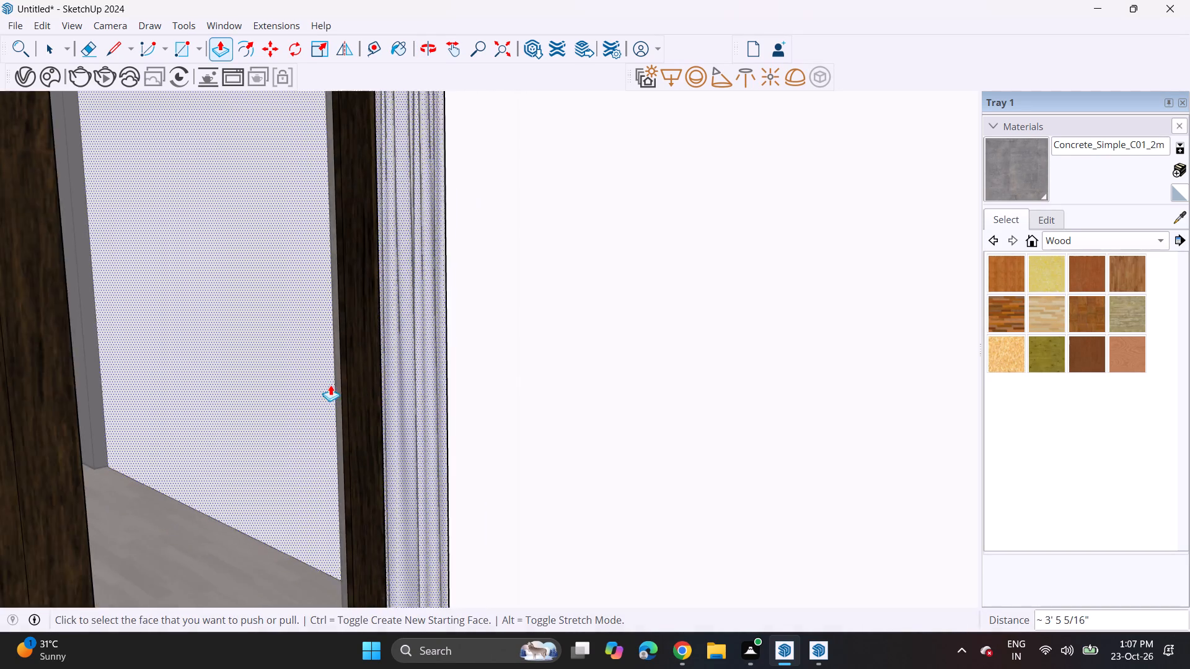
{"action": "middle_click_drag", "start_coordinate": [398, 393], "coordinate": [255, 317]}
{"action": "scroll", "coordinate": [250, 313], "scroll_direction": "up", "scroll_amount": 1}
{"action": "scroll", "coordinate": [244, 314], "scroll_direction": "down", "scroll_amount": 5}
{"action": "scroll", "coordinate": [246, 318], "scroll_direction": "up", "scroll_amount": 1}
{"action": "scroll", "coordinate": [250, 325], "scroll_direction": "down", "scroll_amount": 10}
{"action": "middle_click_drag", "start_coordinate": [255, 308], "coordinate": [410, 427]}
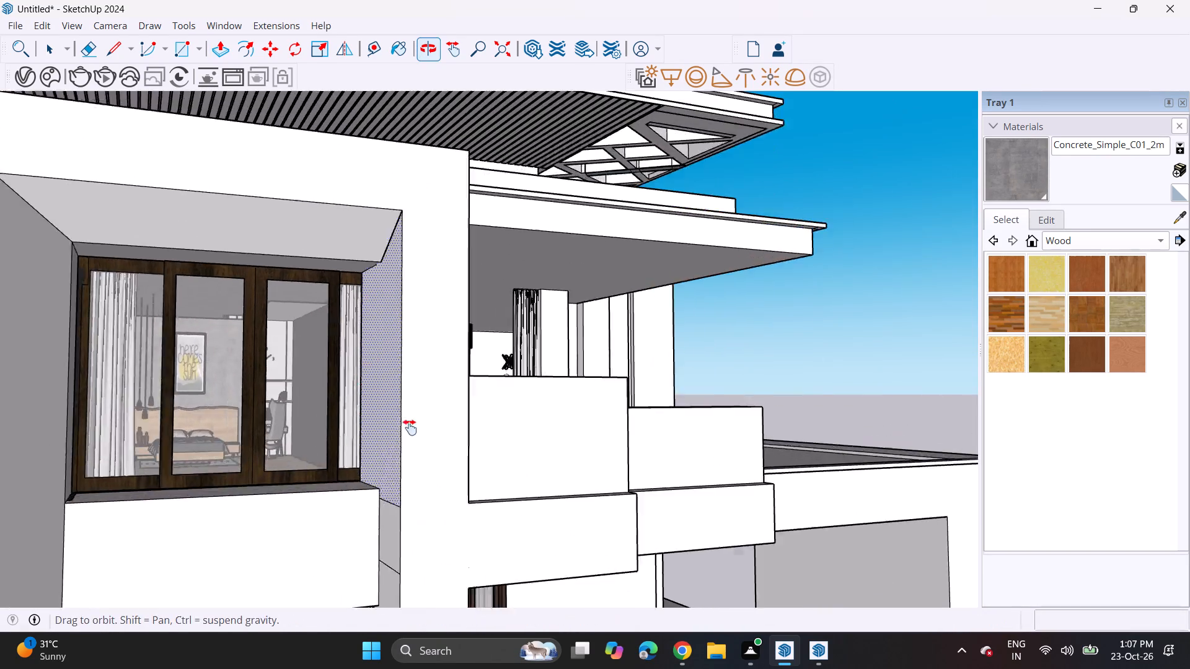
{"action": "middle_click_drag", "start_coordinate": [410, 427], "coordinate": [447, 464]}
{"action": "key", "text": "space"}
{"action": "left_click", "coordinate": [416, 444]}
{"action": "scroll", "coordinate": [419, 442], "scroll_direction": "up", "scroll_amount": 3}
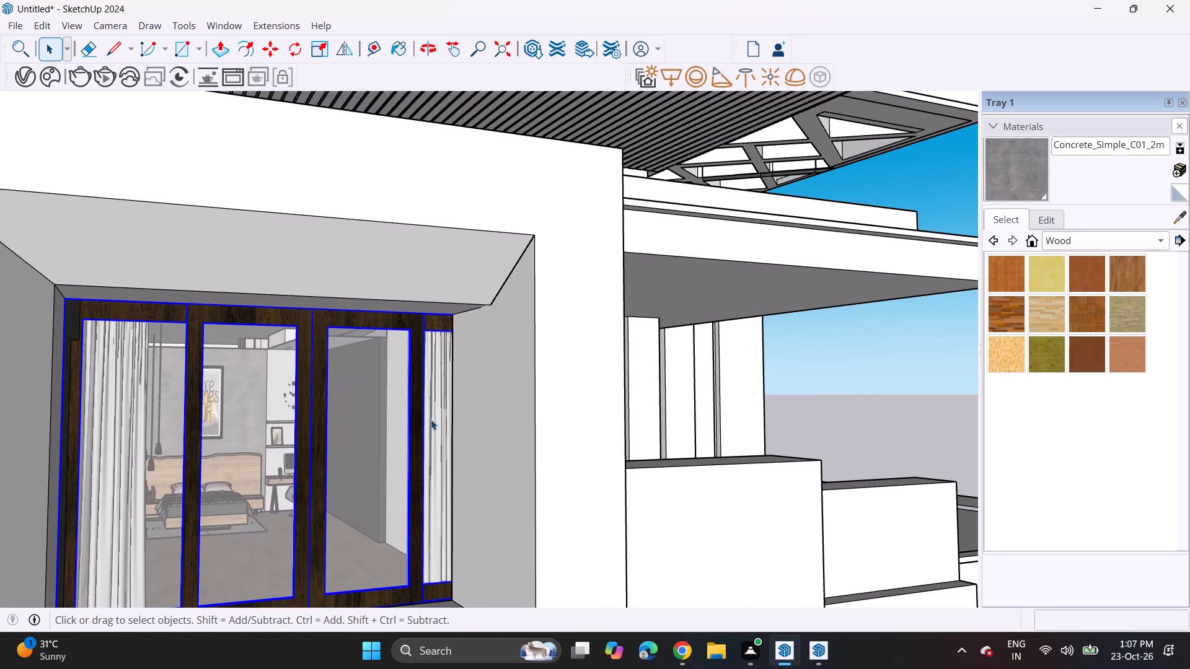
{"action": "left_click", "coordinate": [323, 50]}
{"action": "middle_click_drag", "start_coordinate": [397, 395], "coordinate": [470, 406]}
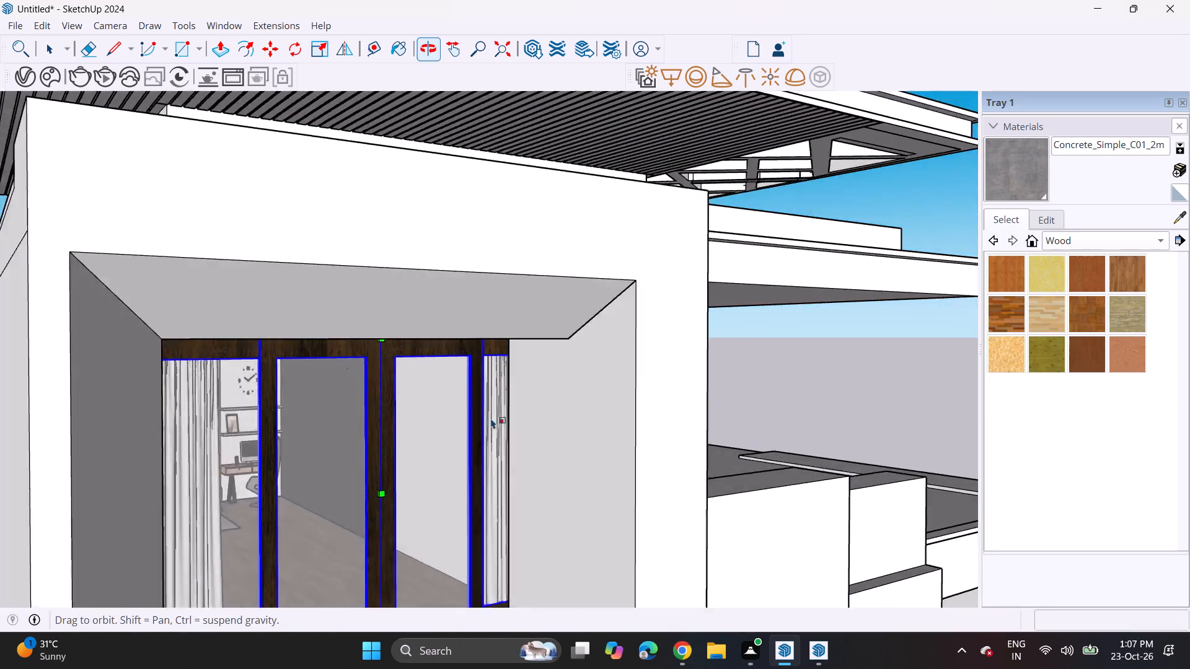
{"action": "scroll", "coordinate": [500, 468], "scroll_direction": "up", "scroll_amount": 6}
{"action": "middle_click_drag", "start_coordinate": [526, 460], "coordinate": [646, 479]}
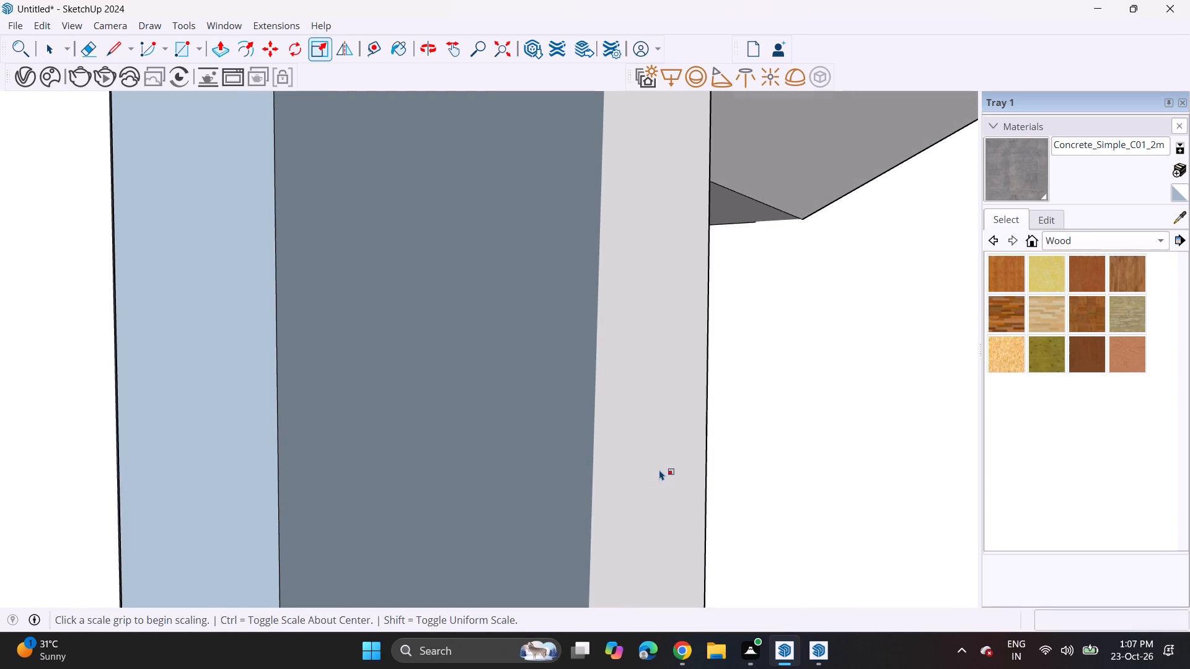
{"action": "middle_click_drag", "start_coordinate": [563, 464], "coordinate": [337, 464], "text": "shift"}
{"action": "scroll", "coordinate": [945, 385], "scroll_direction": "up", "scroll_amount": 1}
{"action": "middle_click_drag", "start_coordinate": [644, 491], "coordinate": [506, 337], "text": "shift"}
{"action": "middle_click_drag", "start_coordinate": [474, 333], "coordinate": [495, 378]}
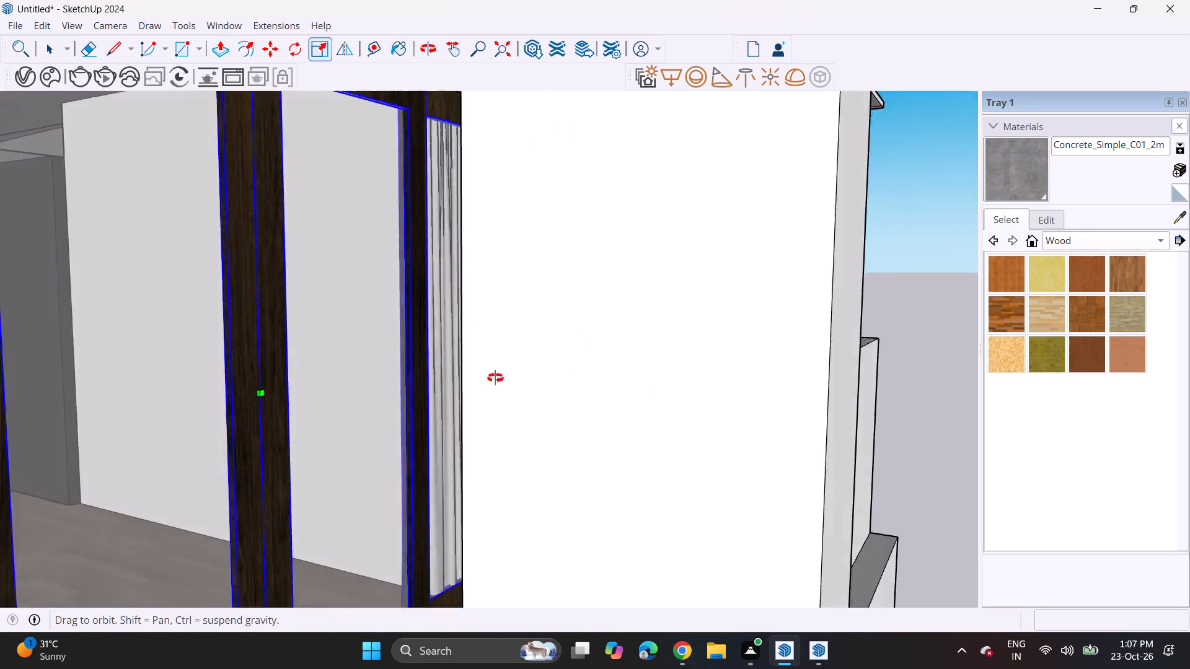
{"action": "middle_click_drag", "start_coordinate": [495, 378], "coordinate": [474, 312]}
{"action": "scroll", "coordinate": [463, 302], "scroll_direction": "up", "scroll_amount": 6}
{"action": "middle_click_drag", "start_coordinate": [470, 292], "coordinate": [650, 307]}
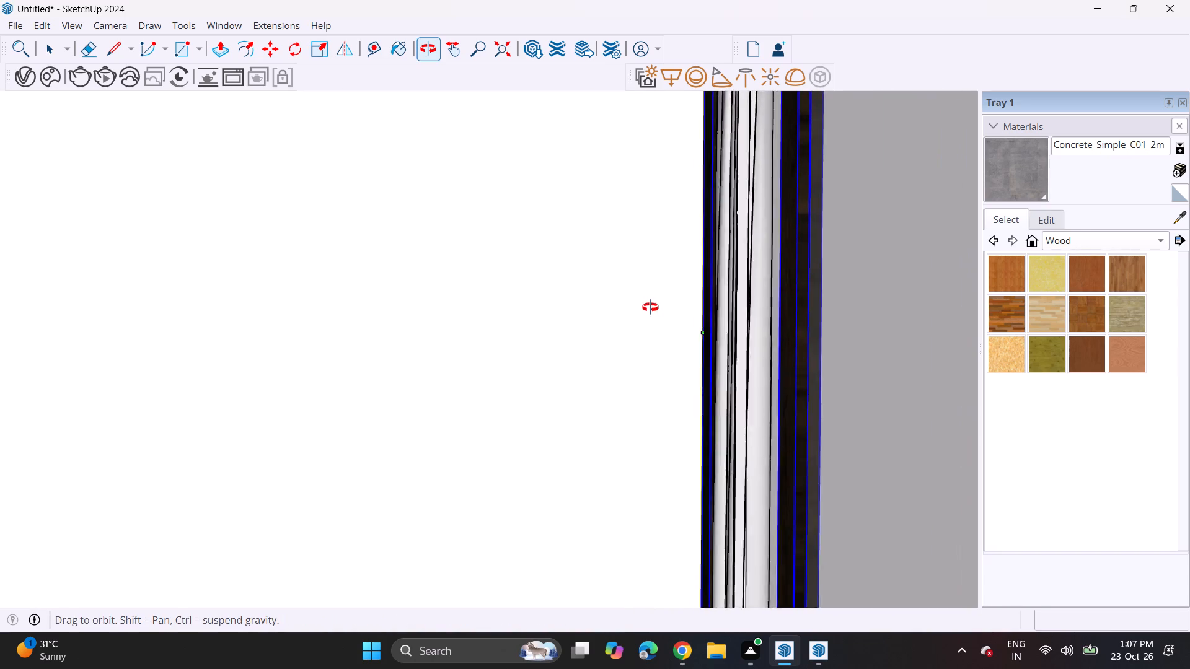
{"action": "middle_click_drag", "start_coordinate": [650, 307], "coordinate": [682, 308]}
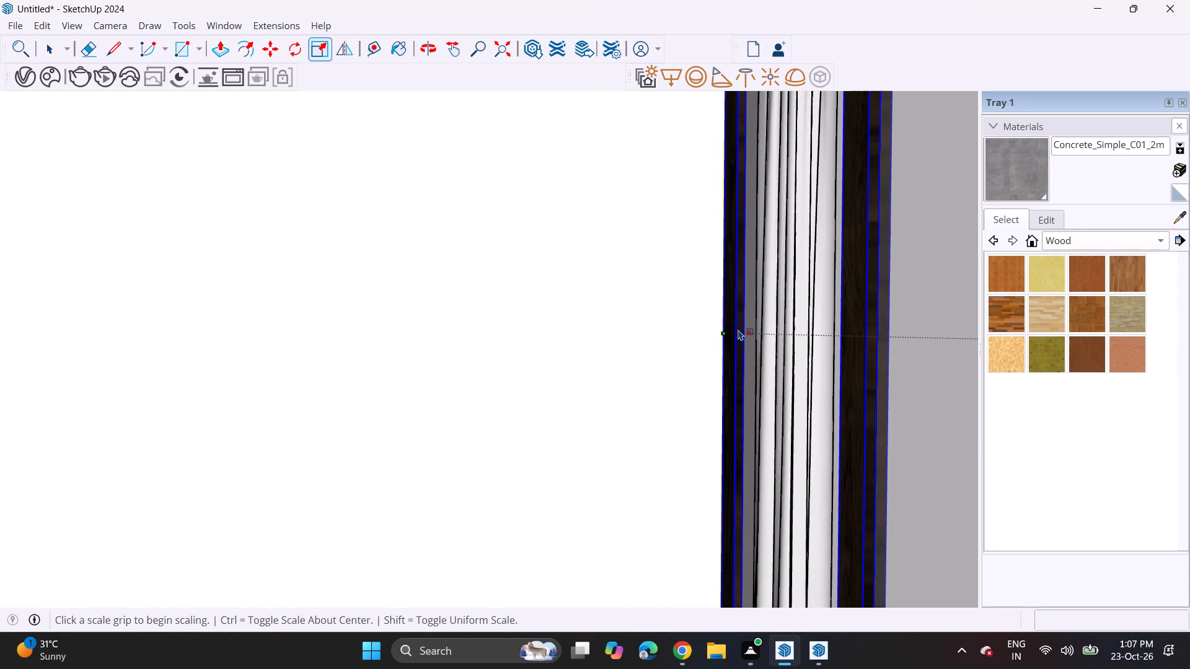
{"action": "left_click", "coordinate": [734, 330]}
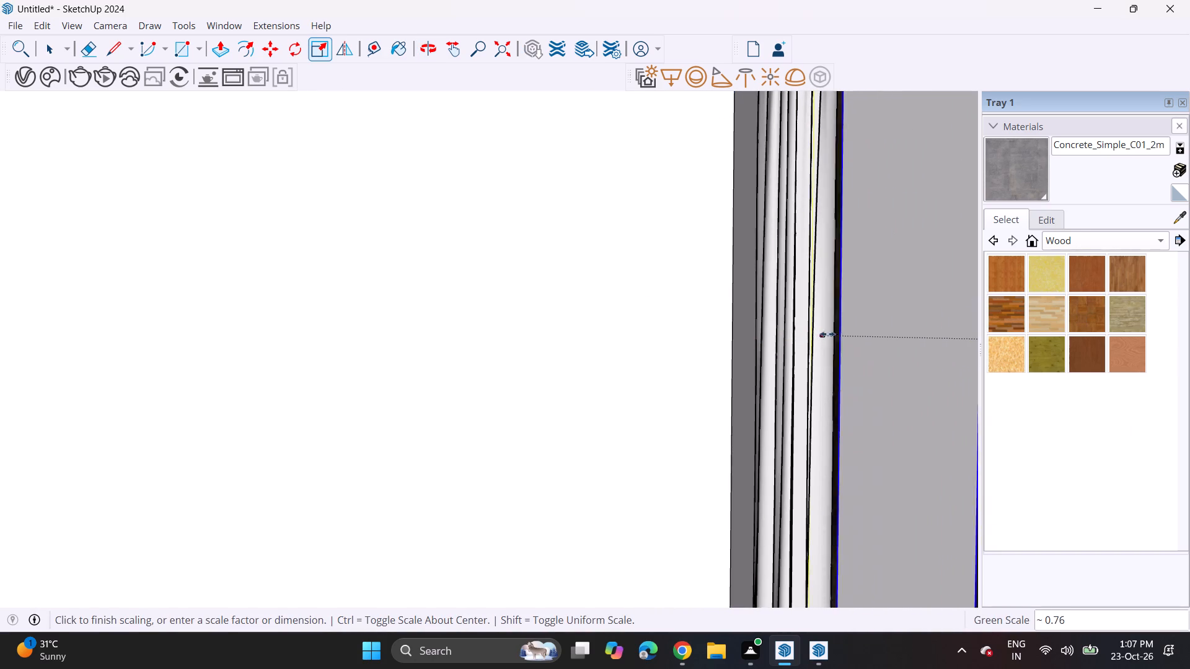
{"action": "left_click", "coordinate": [852, 325]}
Stretch the glazed door unit's width along the green axis until its end frame meets the jamb beside the curtain.
{"action": "middle_click_drag", "start_coordinate": [918, 330], "coordinate": [581, 329]}
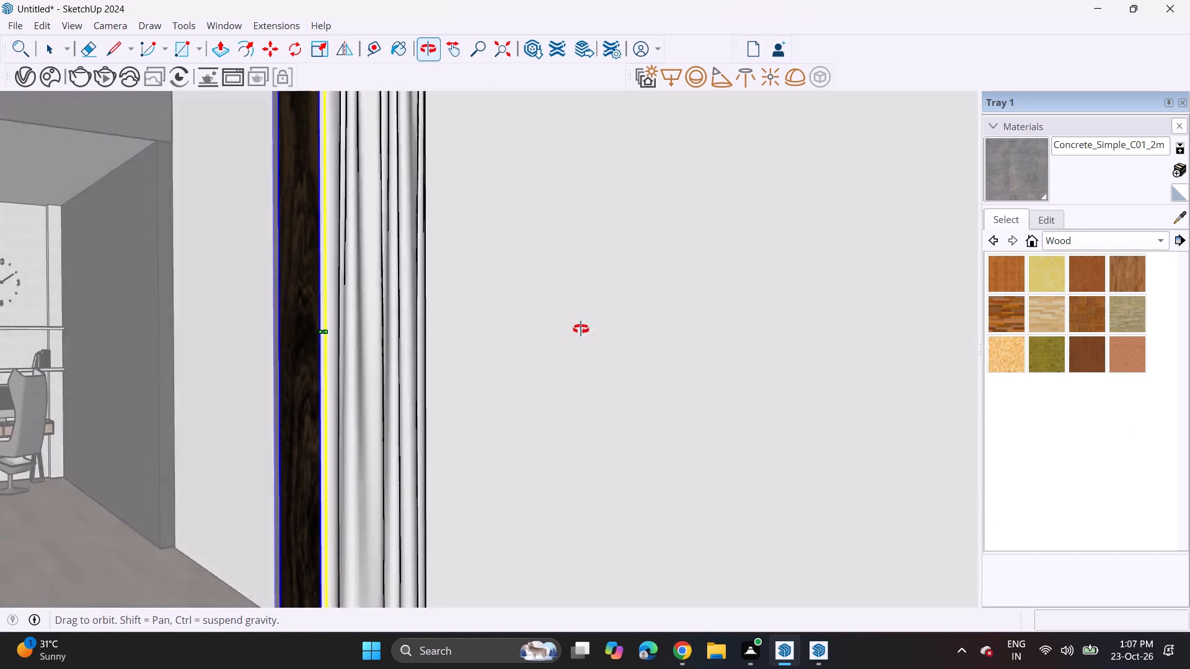
{"action": "middle_click_drag", "start_coordinate": [581, 329], "coordinate": [504, 340]}
{"action": "middle_click_drag", "start_coordinate": [599, 330], "coordinate": [1059, 278], "text": "shift"}
{"action": "middle_click_drag", "start_coordinate": [587, 335], "coordinate": [1189, 294], "text": "shift"}
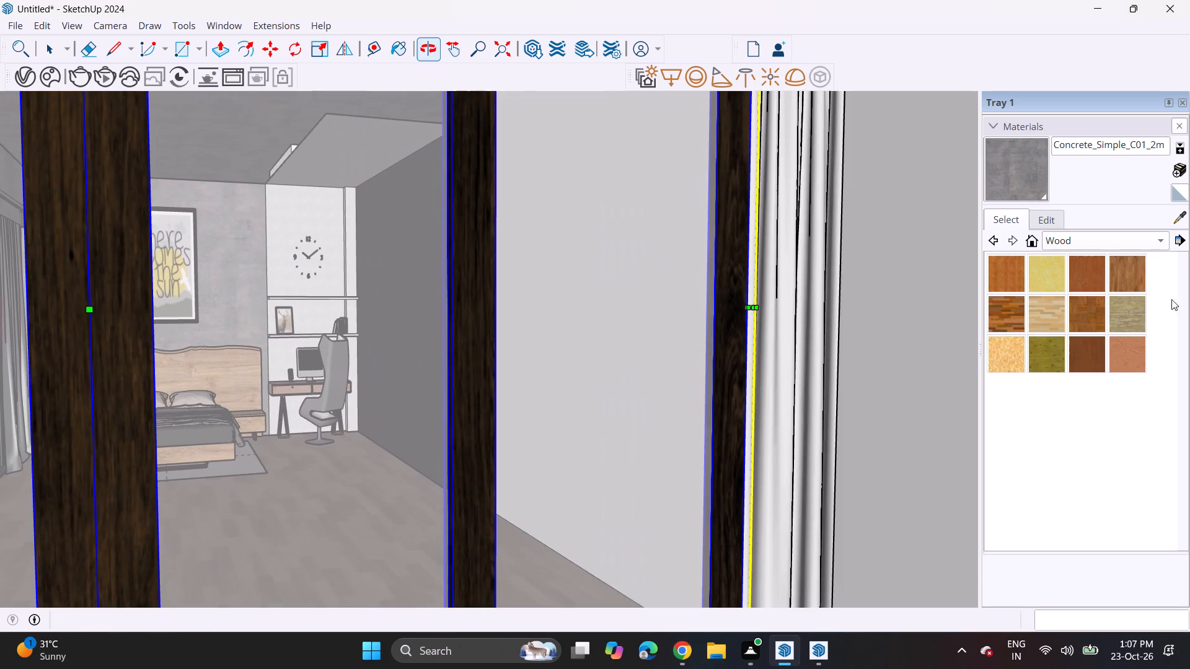
{"action": "middle_click_drag", "start_coordinate": [829, 317], "coordinate": [747, 371]}
{"action": "scroll", "coordinate": [819, 320], "scroll_direction": "up", "scroll_amount": 1}
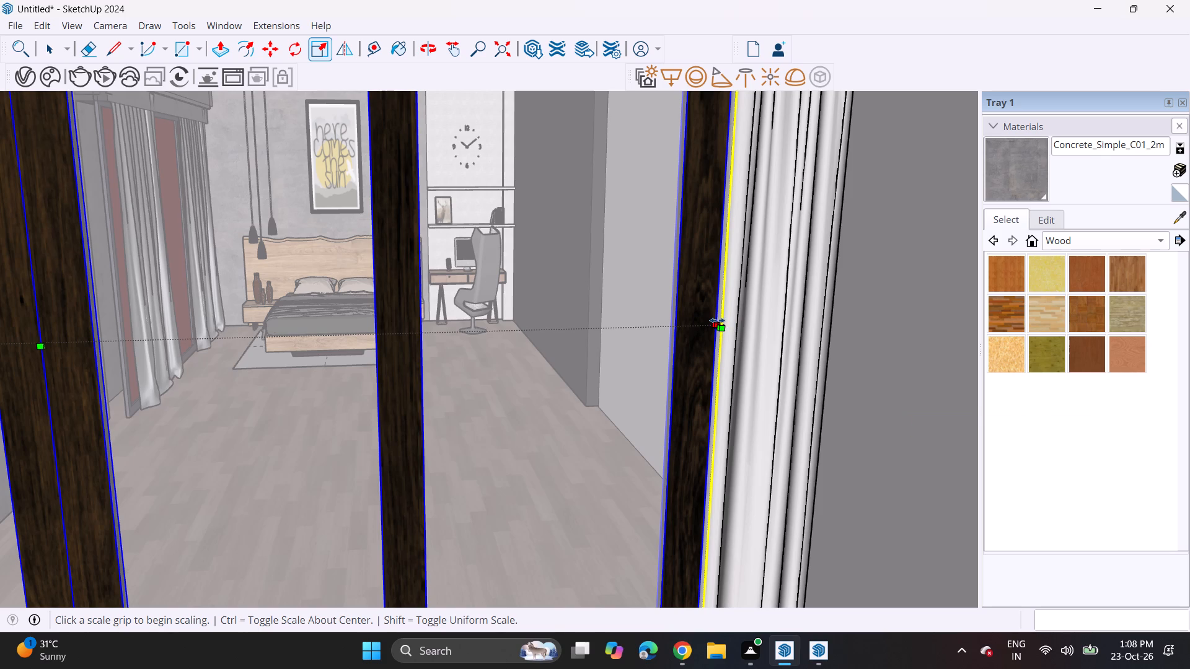
{"action": "left_click", "coordinate": [717, 320]}
{"action": "left_click", "coordinate": [852, 348]}
Edit the glazed door component and paint its two middle panel frames and the curtain-side end frame black with Color M09.
{"action": "scroll", "coordinate": [786, 349], "scroll_direction": "down", "scroll_amount": 7}
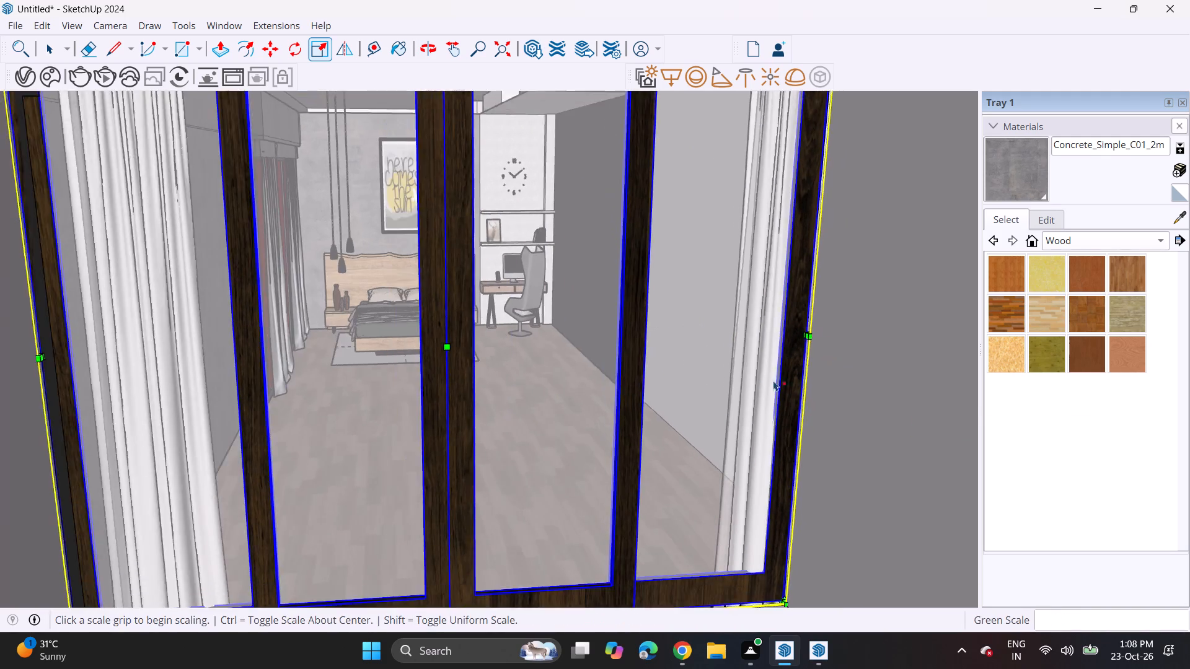
{"action": "middle_click_drag", "start_coordinate": [747, 374], "coordinate": [708, 317]}
{"action": "scroll", "coordinate": [702, 313], "scroll_direction": "up", "scroll_amount": 1}
{"action": "scroll", "coordinate": [694, 313], "scroll_direction": "down", "scroll_amount": 10}
{"action": "middle_click_drag", "start_coordinate": [625, 254], "coordinate": [527, 393]}
{"action": "scroll", "coordinate": [490, 372], "scroll_direction": "up", "scroll_amount": 5}
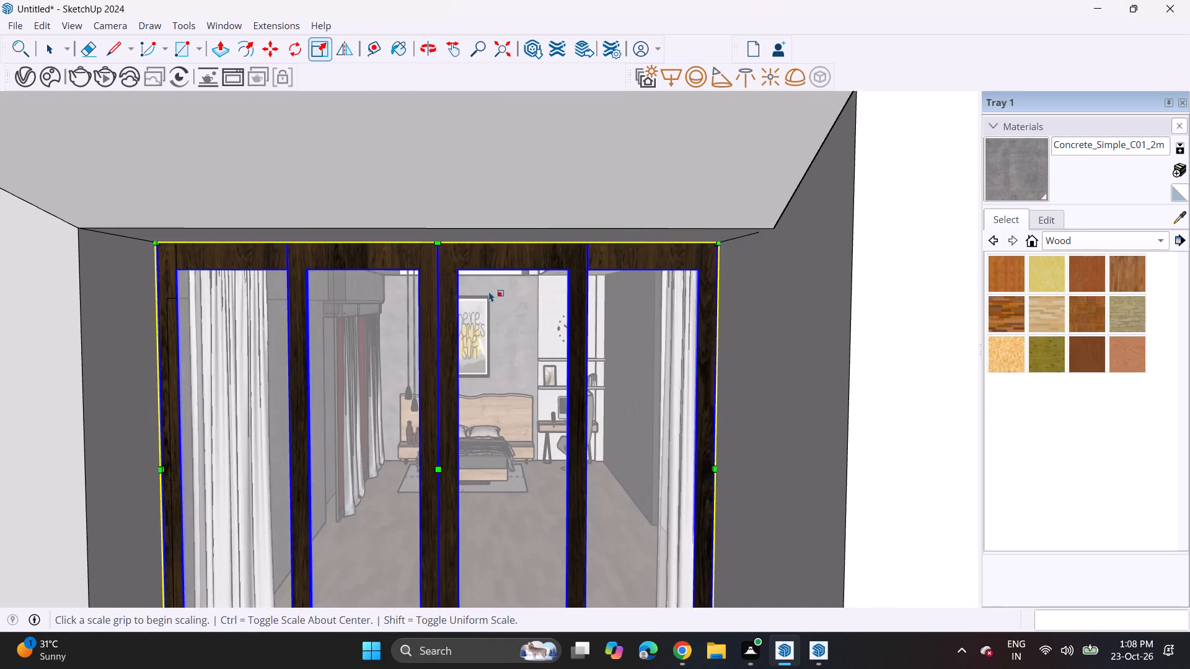
{"action": "scroll", "coordinate": [489, 261], "scroll_direction": "up", "scroll_amount": 11}
{"action": "key", "text": "space"}
{"action": "right_click", "coordinate": [464, 256]}
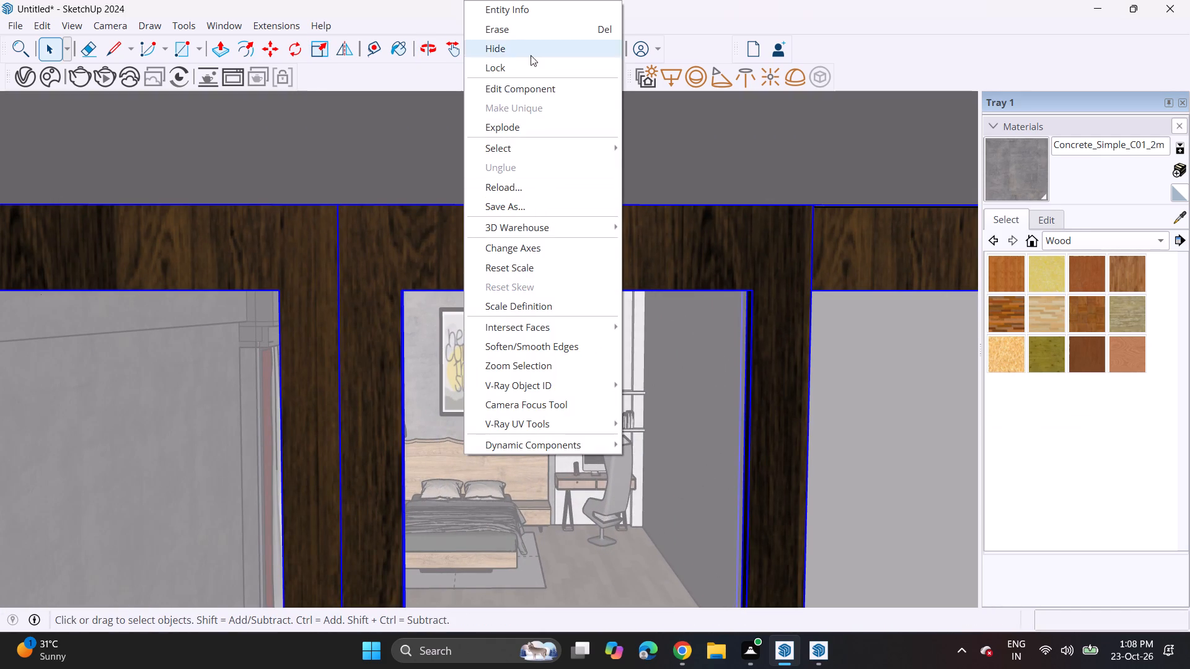
{"action": "left_click", "coordinate": [529, 93]}
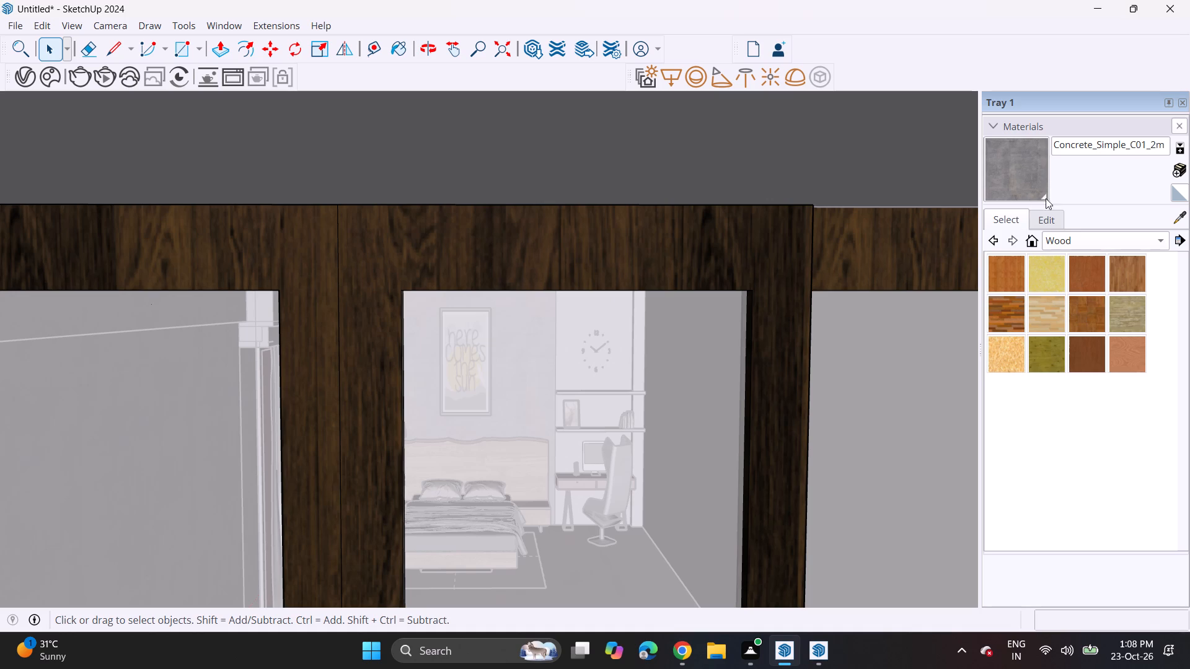
{"action": "left_click", "coordinate": [1066, 241]}
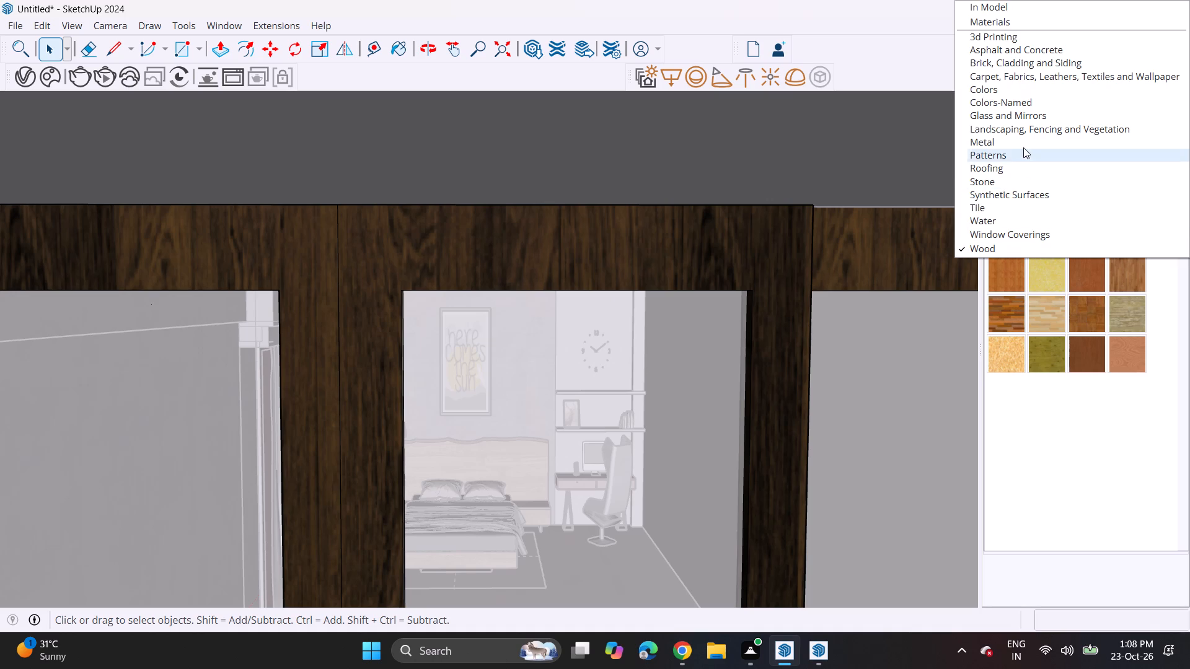
{"action": "left_click", "coordinate": [1016, 94]}
{"action": "scroll", "coordinate": [1069, 395], "scroll_direction": "down", "scroll_amount": 19}
{"action": "scroll", "coordinate": [1064, 421], "scroll_direction": "up", "scroll_amount": 1}
{"action": "scroll", "coordinate": [1064, 421], "scroll_direction": "down", "scroll_amount": 3}
{"action": "left_click", "coordinate": [1034, 511]}
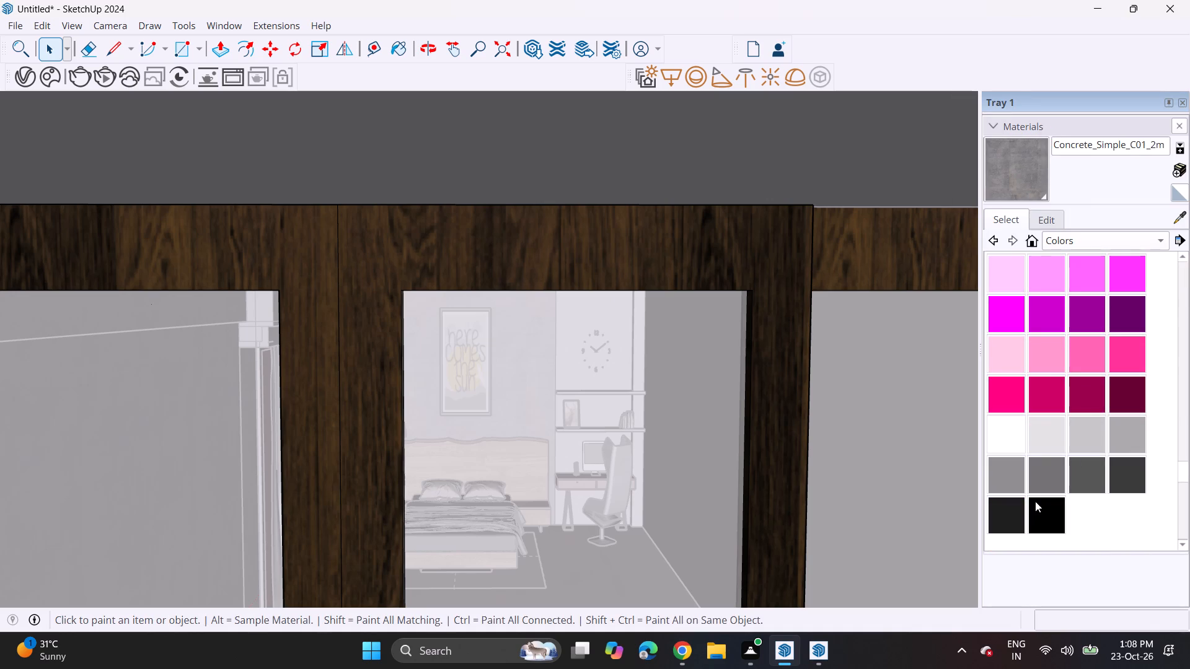
{"action": "left_click", "coordinate": [718, 244]}
{"action": "left_click", "coordinate": [900, 215]}
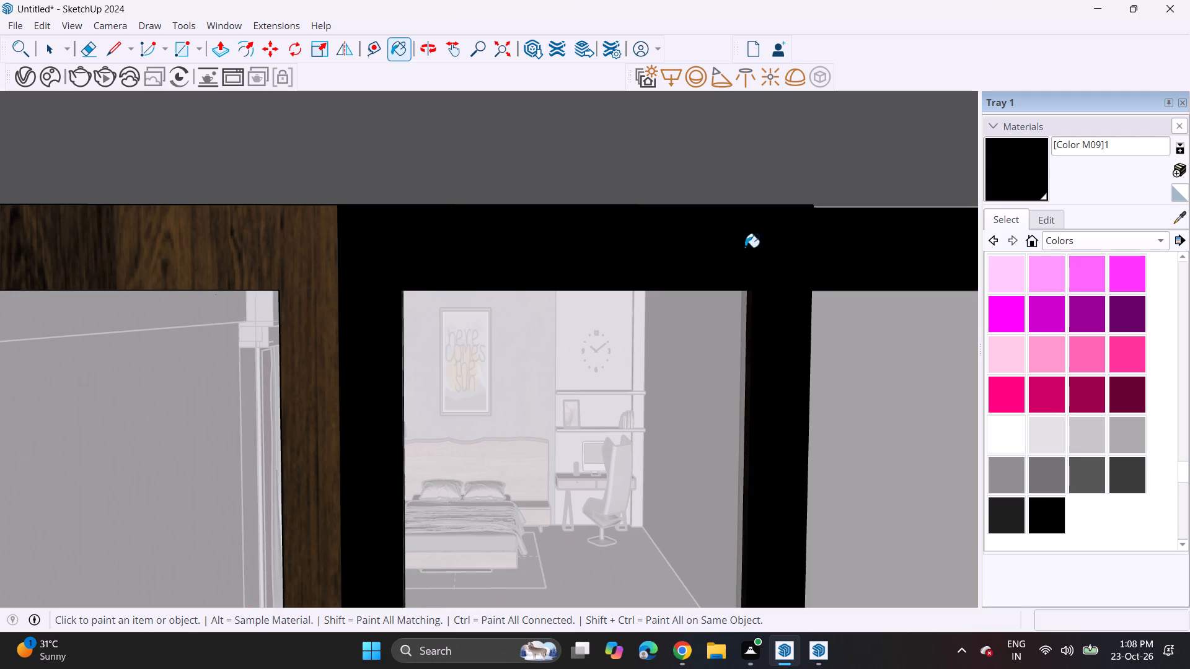
{"action": "left_click", "coordinate": [266, 250]}
Paint the remaining end panel's frame of the glazed door component black with Color M09.
{"action": "scroll", "coordinate": [262, 243], "scroll_direction": "down", "scroll_amount": 10}
{"action": "middle_click_drag", "start_coordinate": [291, 272], "coordinate": [454, 282], "text": "ctrl"}
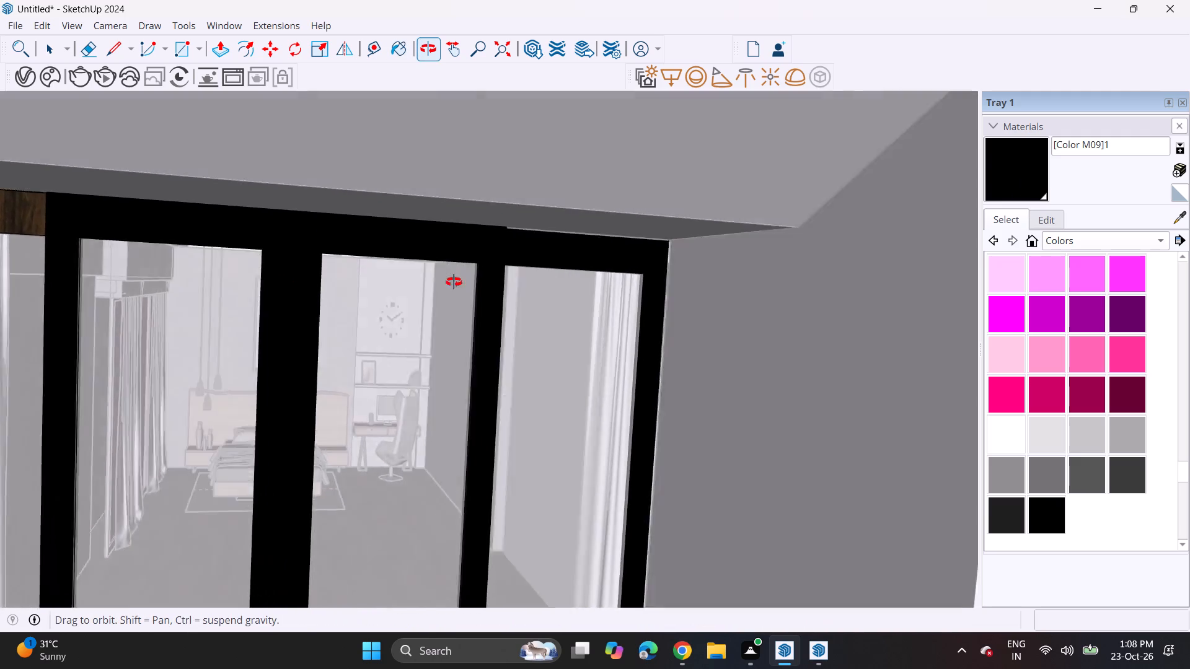
{"action": "middle_click_drag", "start_coordinate": [454, 282], "coordinate": [457, 278], "text": "ctrl"}
{"action": "middle_click_drag", "start_coordinate": [430, 272], "coordinate": [773, 284], "text": "shift"}
{"action": "middle_click_drag", "start_coordinate": [742, 284], "coordinate": [672, 279]}
{"action": "left_click", "coordinate": [398, 223]}
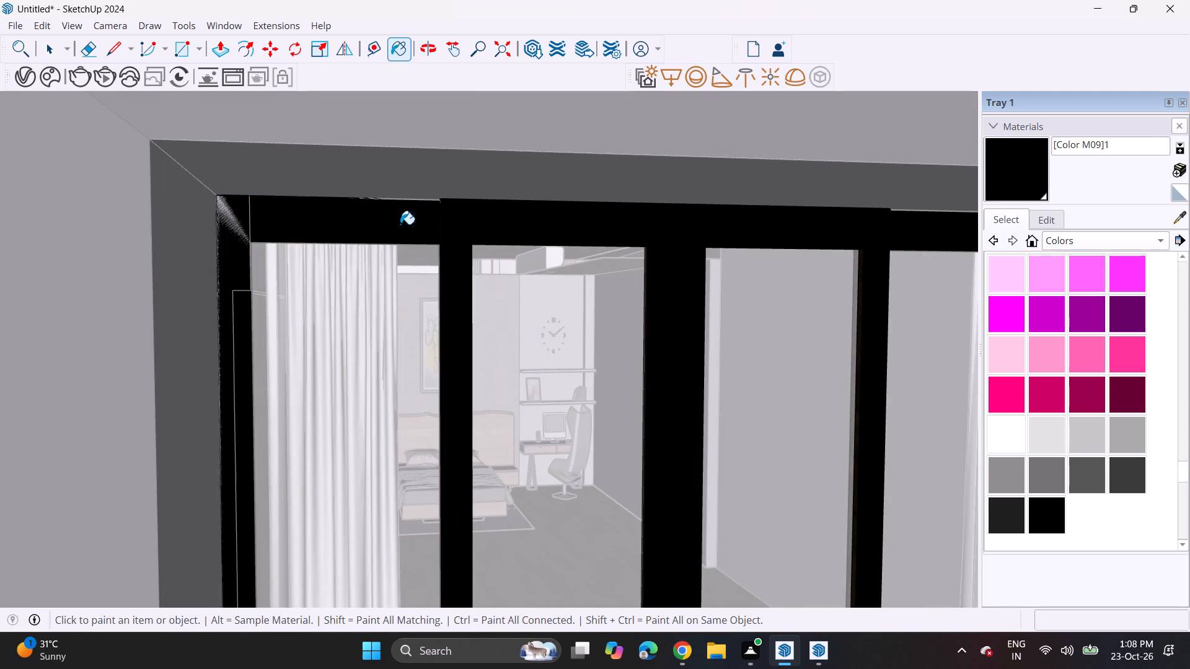
{"action": "scroll", "coordinate": [439, 263], "scroll_direction": "down", "scroll_amount": 3}
{"action": "scroll", "coordinate": [439, 265], "scroll_direction": "up", "scroll_amount": 1}
{"action": "scroll", "coordinate": [439, 266], "scroll_direction": "down", "scroll_amount": 1}
{"action": "middle_click_drag", "start_coordinate": [544, 273], "coordinate": [427, 286]}
{"action": "scroll", "coordinate": [406, 290], "scroll_direction": "down", "scroll_amount": 10}
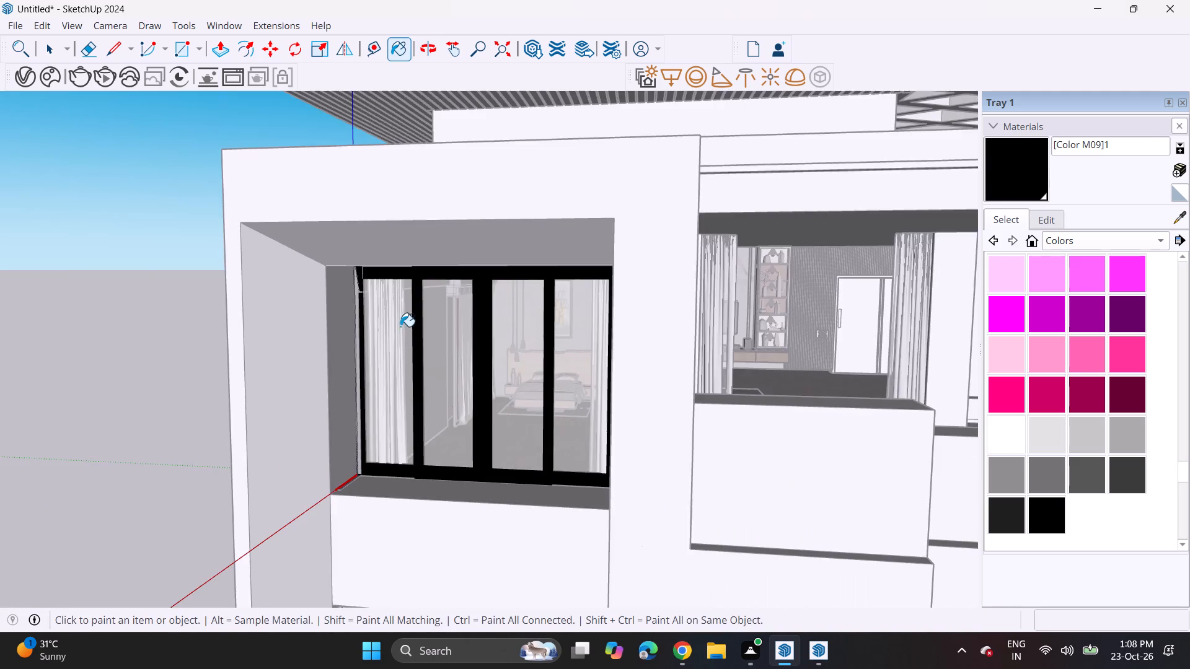
{"action": "scroll", "coordinate": [359, 341], "scroll_direction": "up", "scroll_amount": 10}
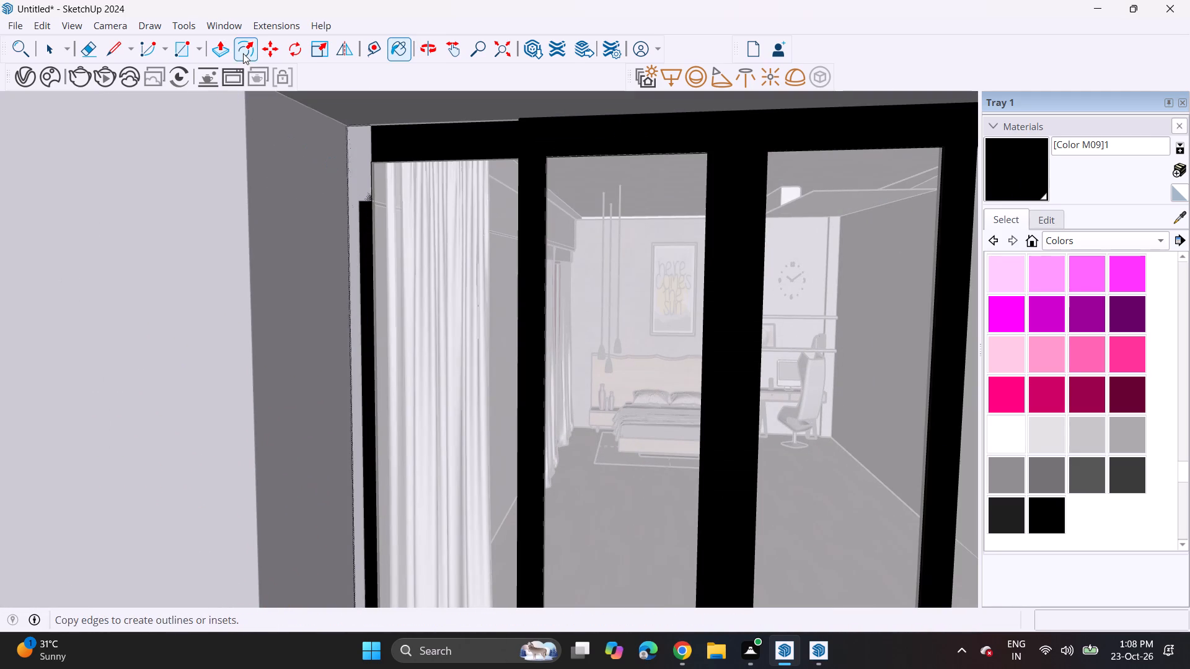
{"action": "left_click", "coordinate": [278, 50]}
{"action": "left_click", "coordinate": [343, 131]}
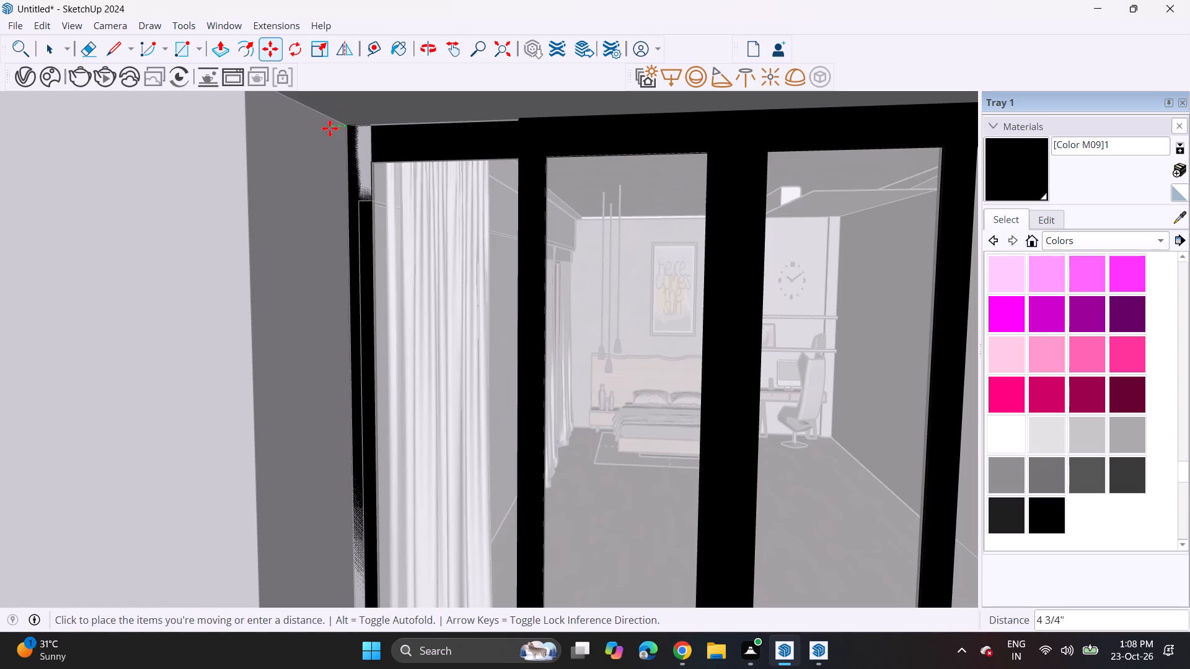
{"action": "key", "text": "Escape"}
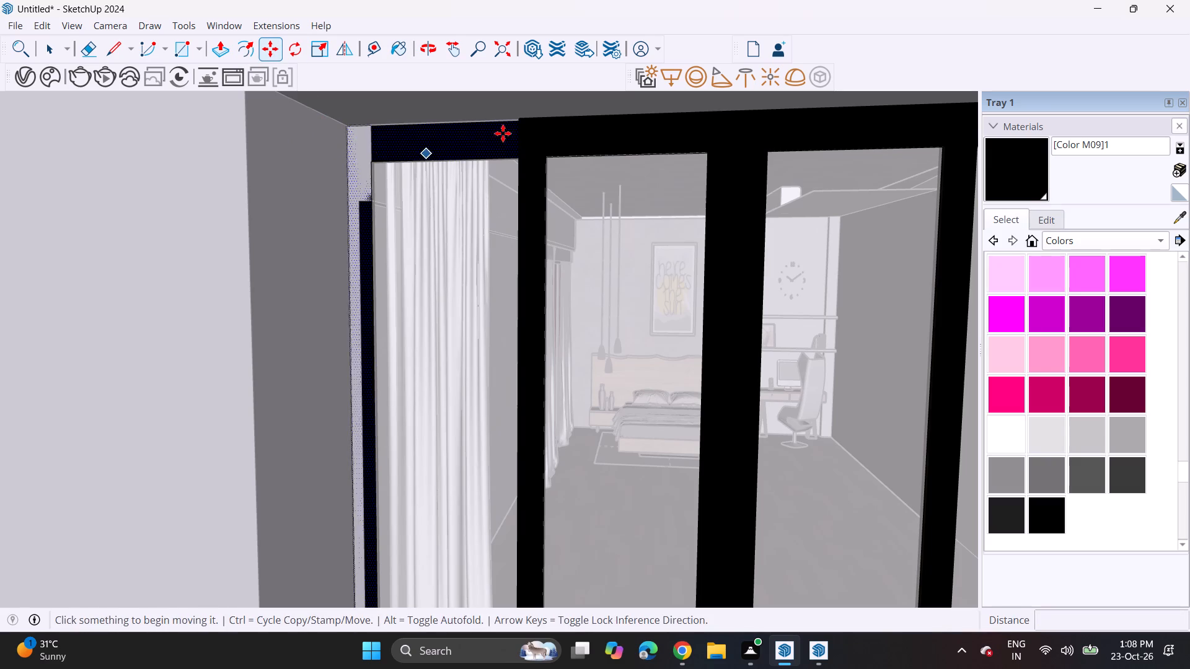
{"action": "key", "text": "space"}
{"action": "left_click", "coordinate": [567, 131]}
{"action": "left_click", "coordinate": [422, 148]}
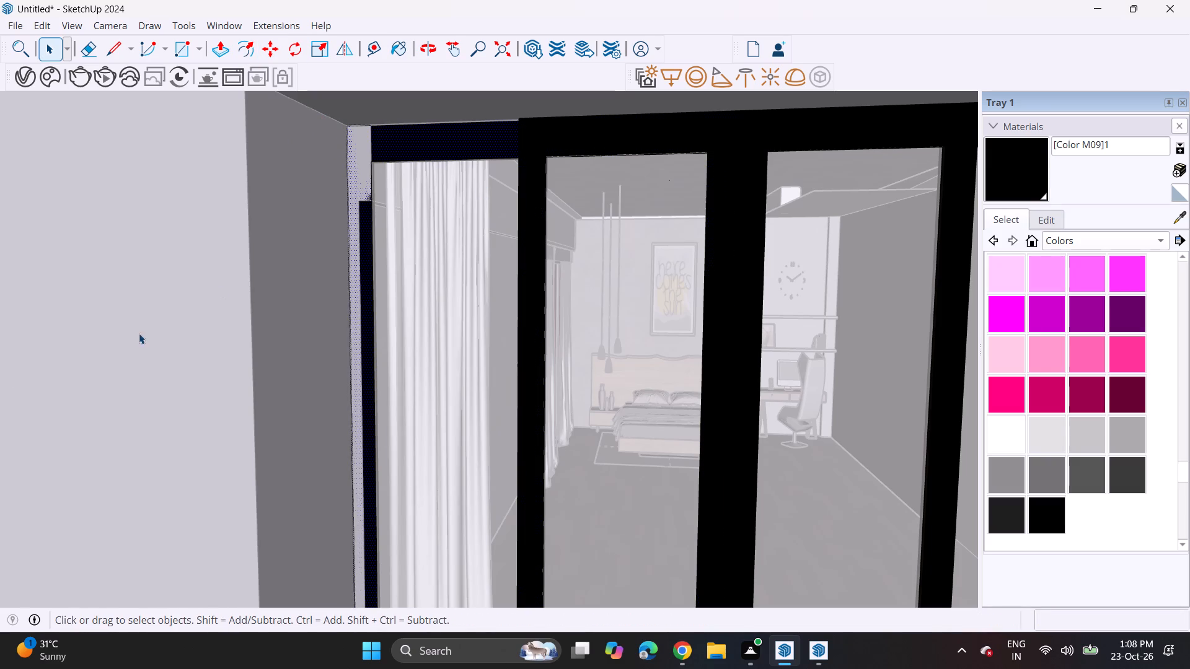
Leave component editing and move the whole glazed door unit 2 3/4" so its top corner meets the upper-floor opening's corner.
{"action": "left_click", "coordinate": [155, 323]}
{"action": "scroll", "coordinate": [156, 315], "scroll_direction": "down", "scroll_amount": 6}
{"action": "scroll", "coordinate": [263, 246], "scroll_direction": "up", "scroll_amount": 5}
{"action": "left_click", "coordinate": [363, 159]}
{"action": "scroll", "coordinate": [360, 162], "scroll_direction": "up", "scroll_amount": 2}
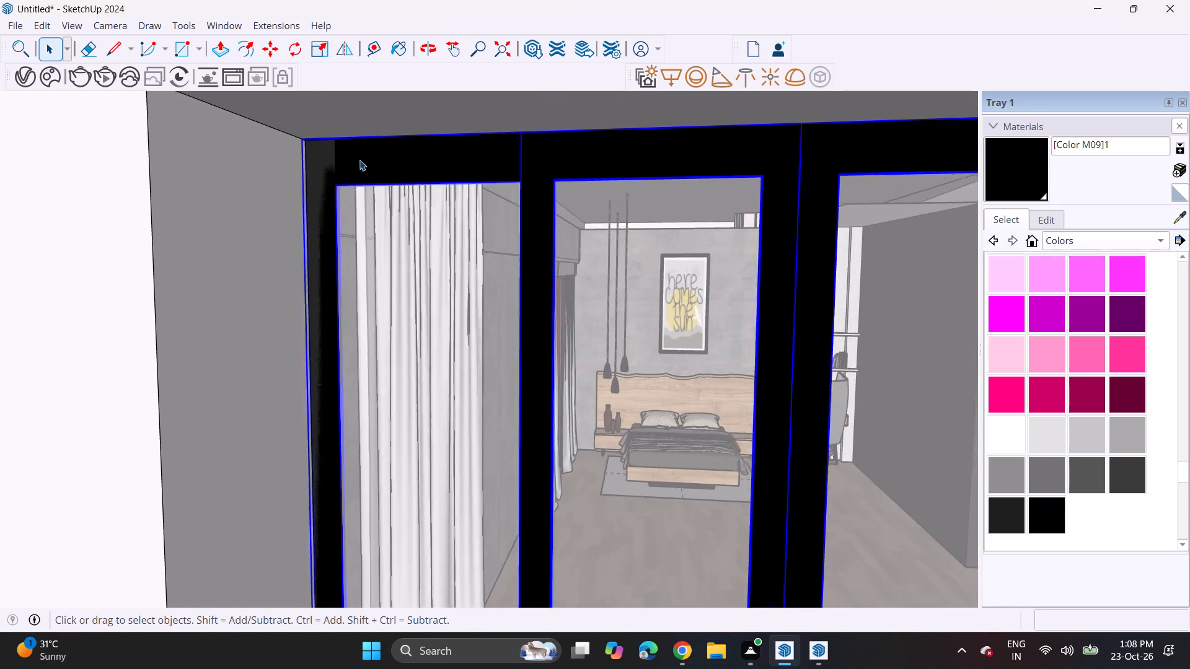
{"action": "scroll", "coordinate": [359, 160], "scroll_direction": "up", "scroll_amount": 3}
{"action": "key", "text": "m"}
{"action": "left_click", "coordinate": [276, 133]}
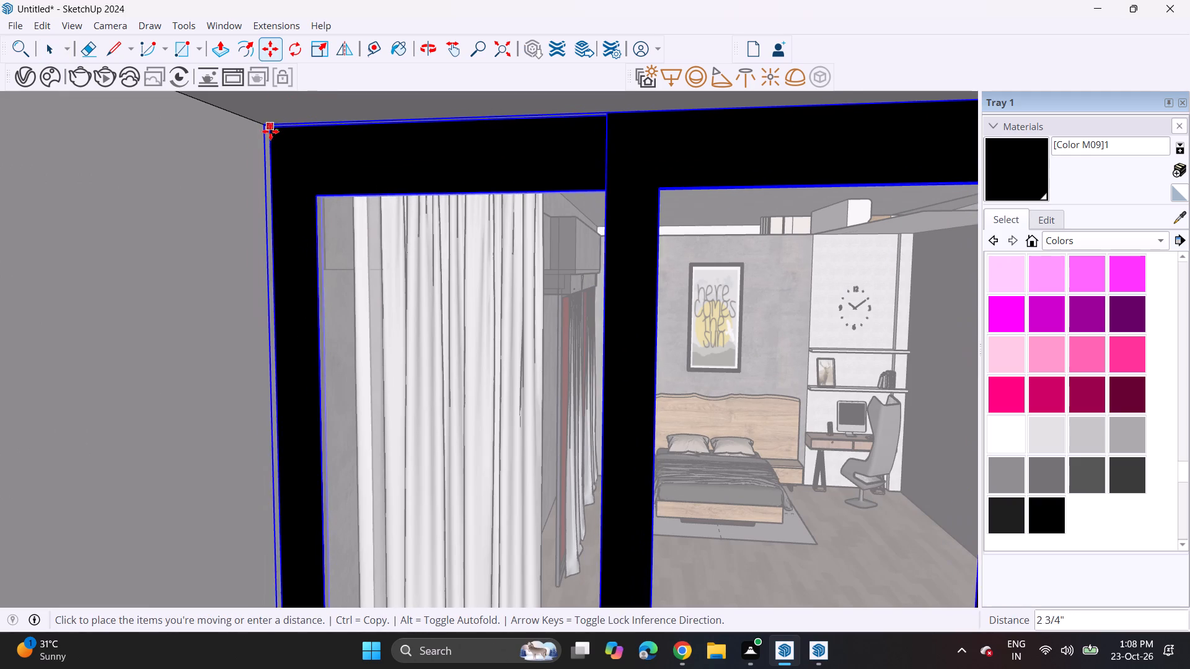
{"action": "left_click", "coordinate": [267, 130]}
{"action": "scroll", "coordinate": [309, 159], "scroll_direction": "down", "scroll_amount": 10}
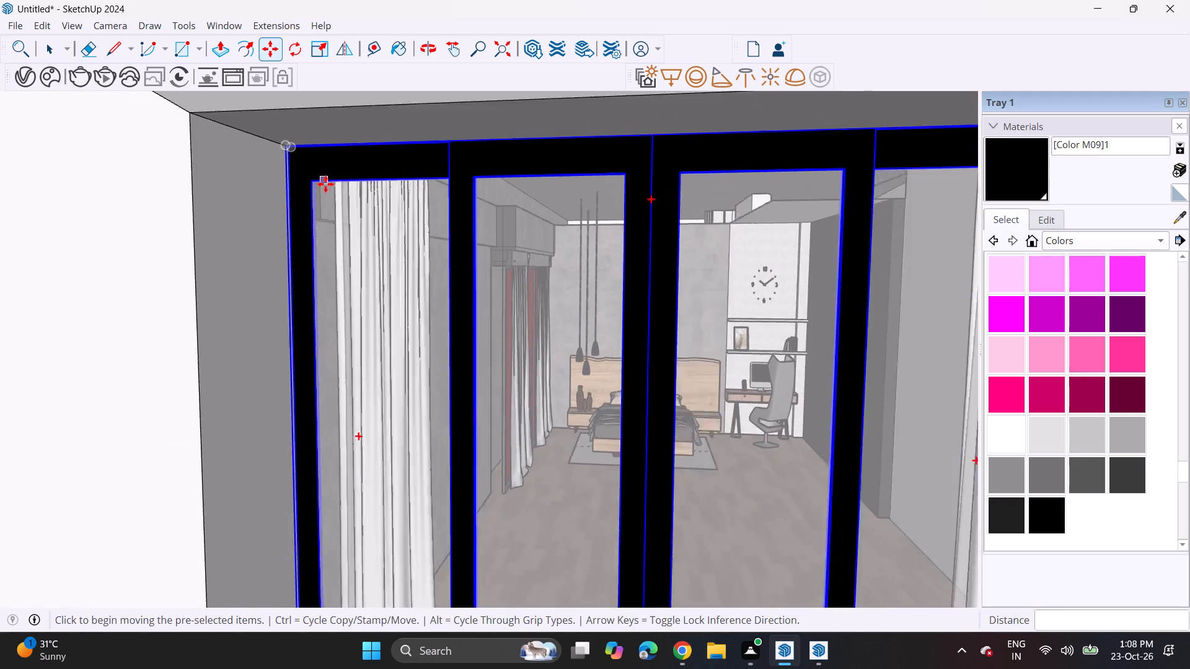
{"action": "scroll", "coordinate": [325, 184], "scroll_direction": "down", "scroll_amount": 13}
{"action": "key", "text": "space"}
{"action": "left_click", "coordinate": [119, 258]}
Start a model import and browse the Downloads folder for a door model suited to the ground-floor front opening.
{"action": "scroll", "coordinate": [144, 273], "scroll_direction": "down", "scroll_amount": 6}
{"action": "middle_click_drag", "start_coordinate": [161, 274], "coordinate": [283, 275]}
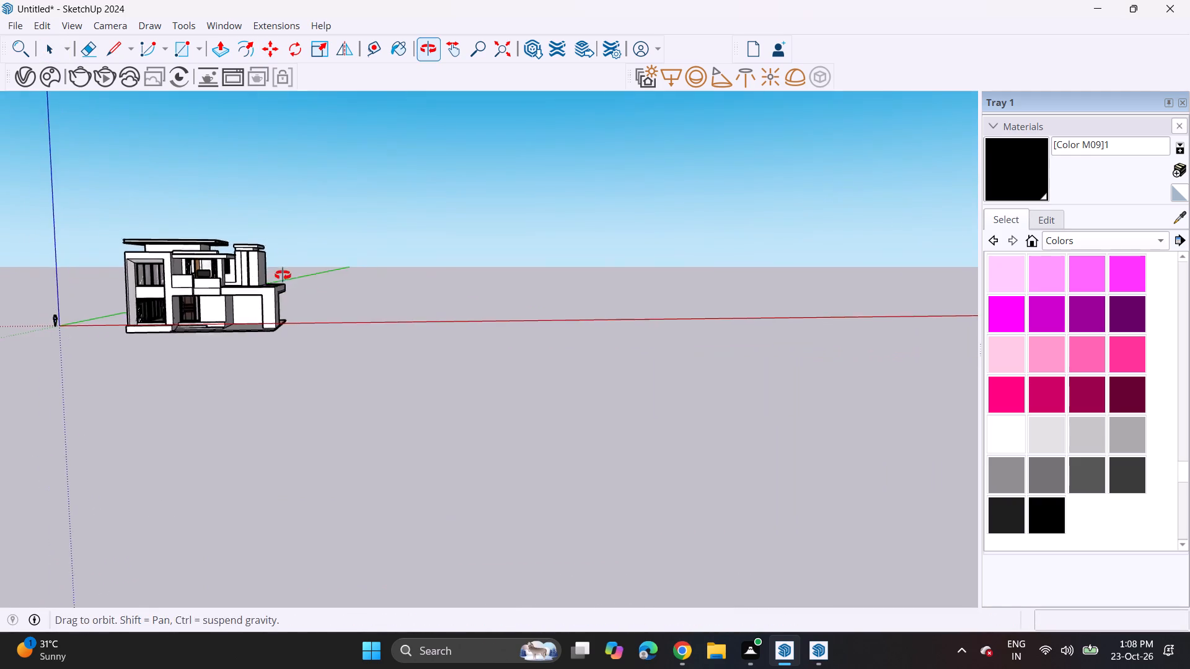
{"action": "middle_click_drag", "start_coordinate": [283, 275], "coordinate": [288, 273]}
{"action": "scroll", "coordinate": [144, 282], "scroll_direction": "up", "scroll_amount": 7}
{"action": "scroll", "coordinate": [138, 278], "scroll_direction": "down", "scroll_amount": 1}
{"action": "scroll", "coordinate": [138, 278], "scroll_direction": "up", "scroll_amount": 2}
{"action": "scroll", "coordinate": [151, 271], "scroll_direction": "down", "scroll_amount": 1}
{"action": "scroll", "coordinate": [151, 270], "scroll_direction": "up", "scroll_amount": 13}
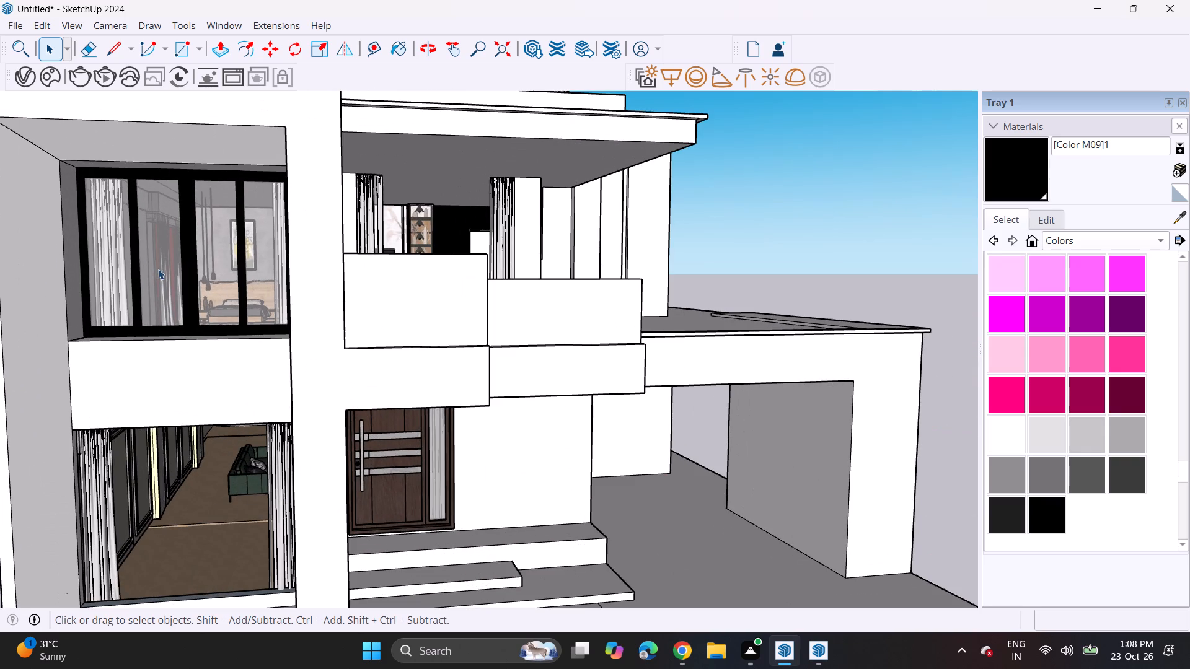
{"action": "left_click", "coordinate": [18, 21]}
{"action": "left_click", "coordinate": [49, 243]}
{"action": "scroll", "coordinate": [372, 221], "scroll_direction": "up", "scroll_amount": 1}
{"action": "scroll", "coordinate": [376, 221], "scroll_direction": "down", "scroll_amount": 10}
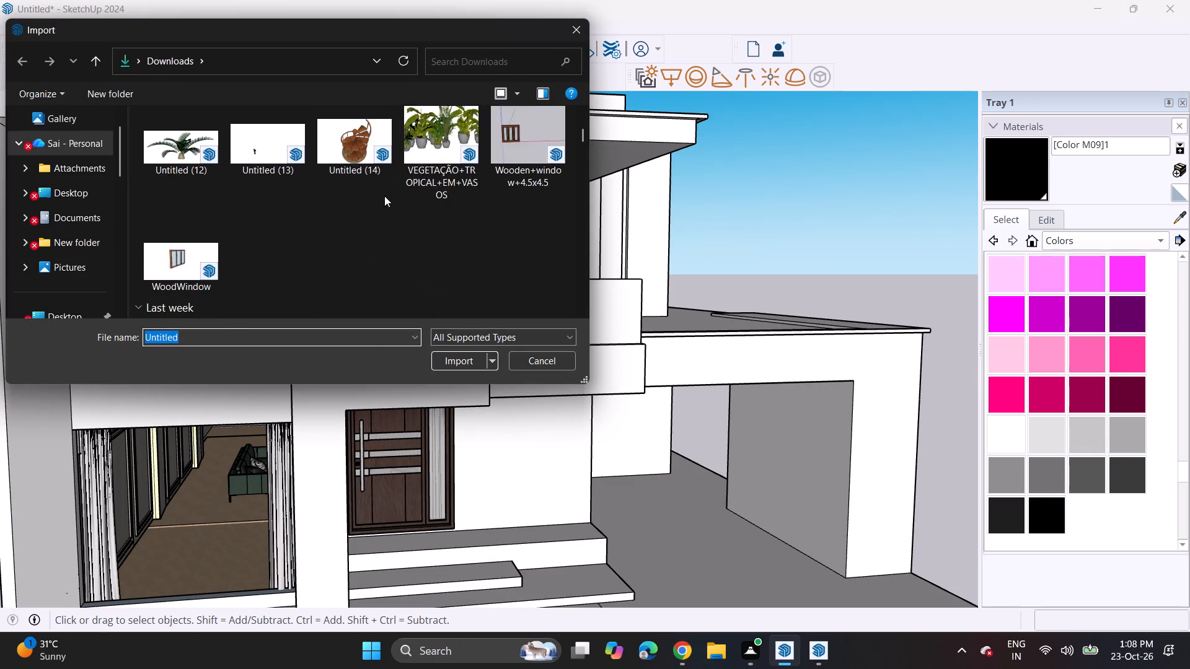
{"action": "scroll", "coordinate": [385, 196], "scroll_direction": "down", "scroll_amount": 16}
{"action": "scroll", "coordinate": [386, 191], "scroll_direction": "up", "scroll_amount": 1}
{"action": "scroll", "coordinate": [388, 190], "scroll_direction": "down", "scroll_amount": 3}
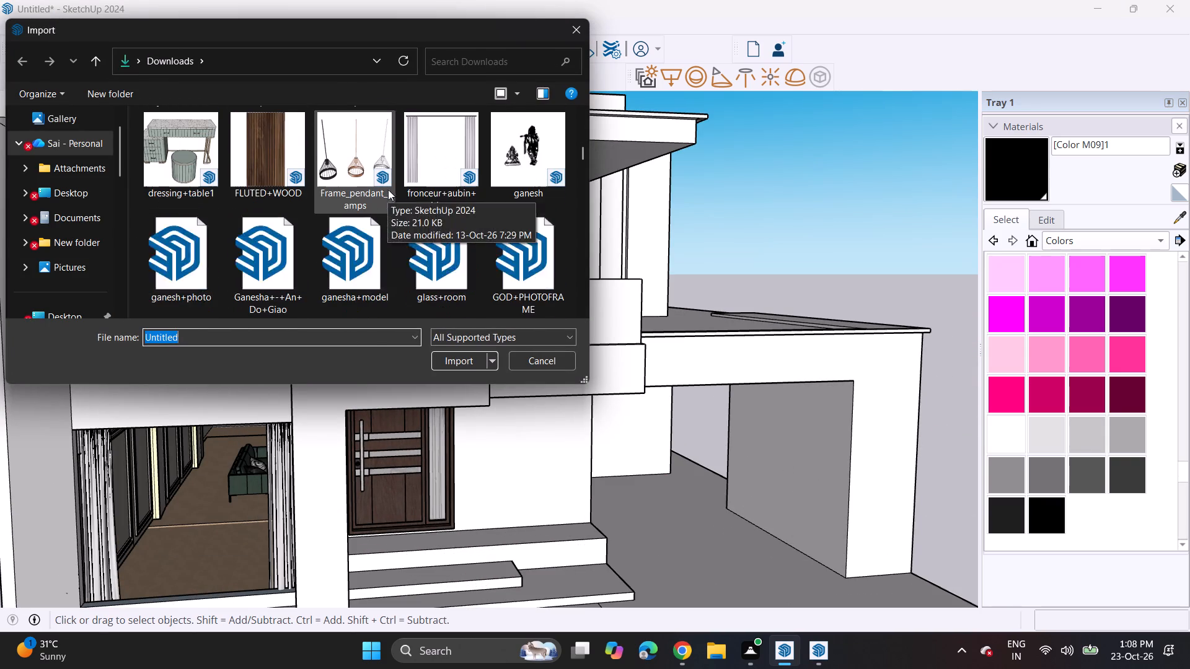
{"action": "scroll", "coordinate": [387, 189], "scroll_direction": "down", "scroll_amount": 4}
{"action": "scroll", "coordinate": [386, 190], "scroll_direction": "up", "scroll_amount": 1}
{"action": "scroll", "coordinate": [386, 189], "scroll_direction": "down", "scroll_amount": 3}
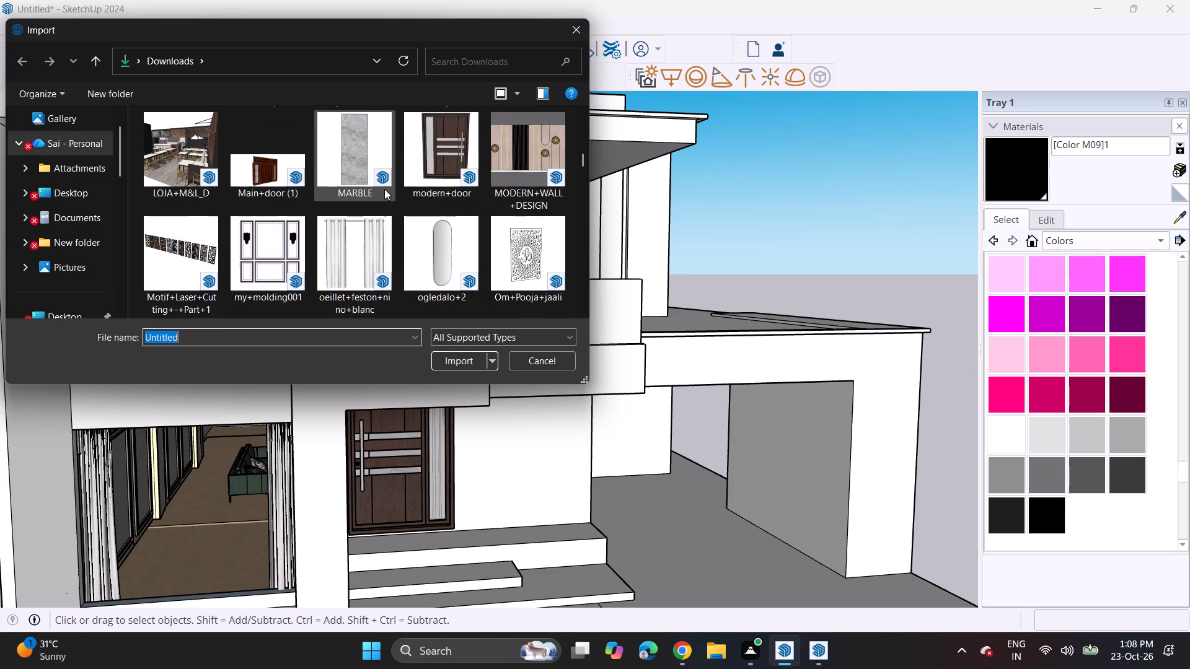
{"action": "scroll", "coordinate": [384, 188], "scroll_direction": "down", "scroll_amount": 5}
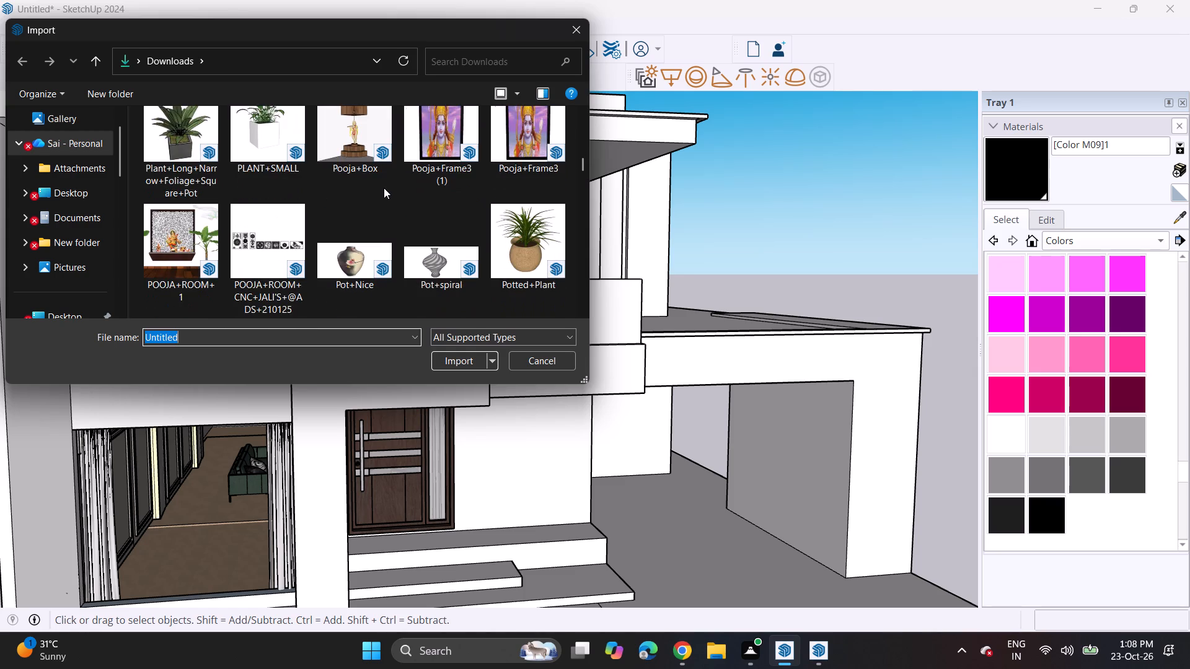
{"action": "scroll", "coordinate": [384, 188], "scroll_direction": "down", "scroll_amount": 7}
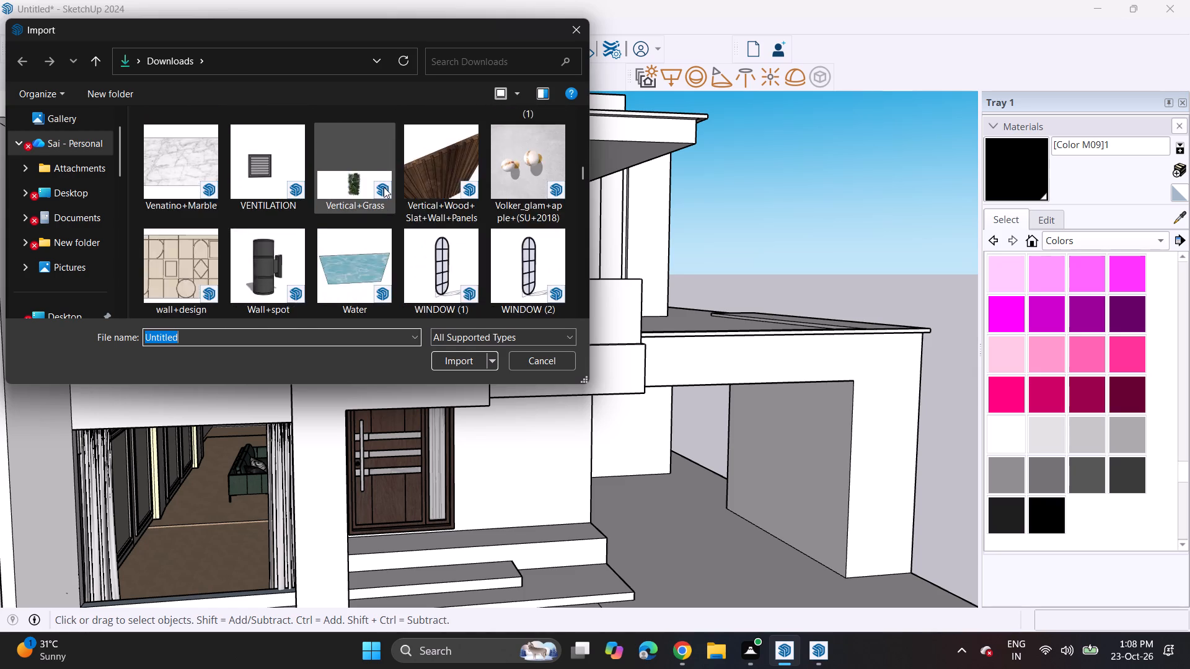
{"action": "scroll", "coordinate": [384, 187], "scroll_direction": "down", "scroll_amount": 6}
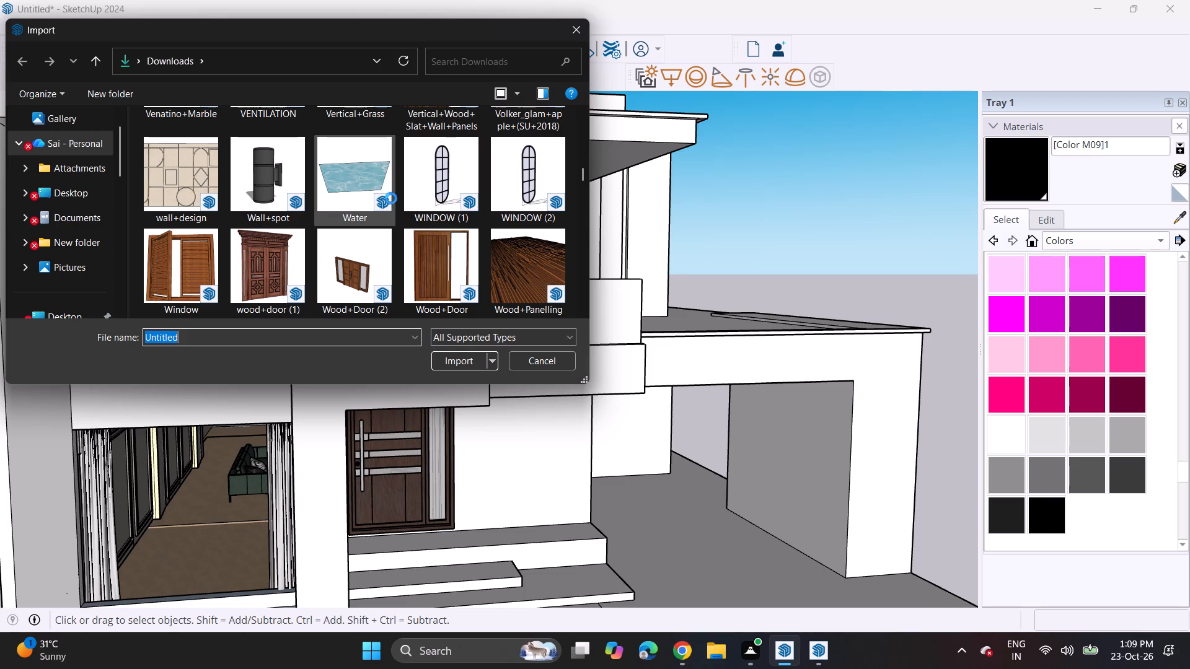
{"action": "scroll", "coordinate": [386, 204], "scroll_direction": "down", "scroll_amount": 6}
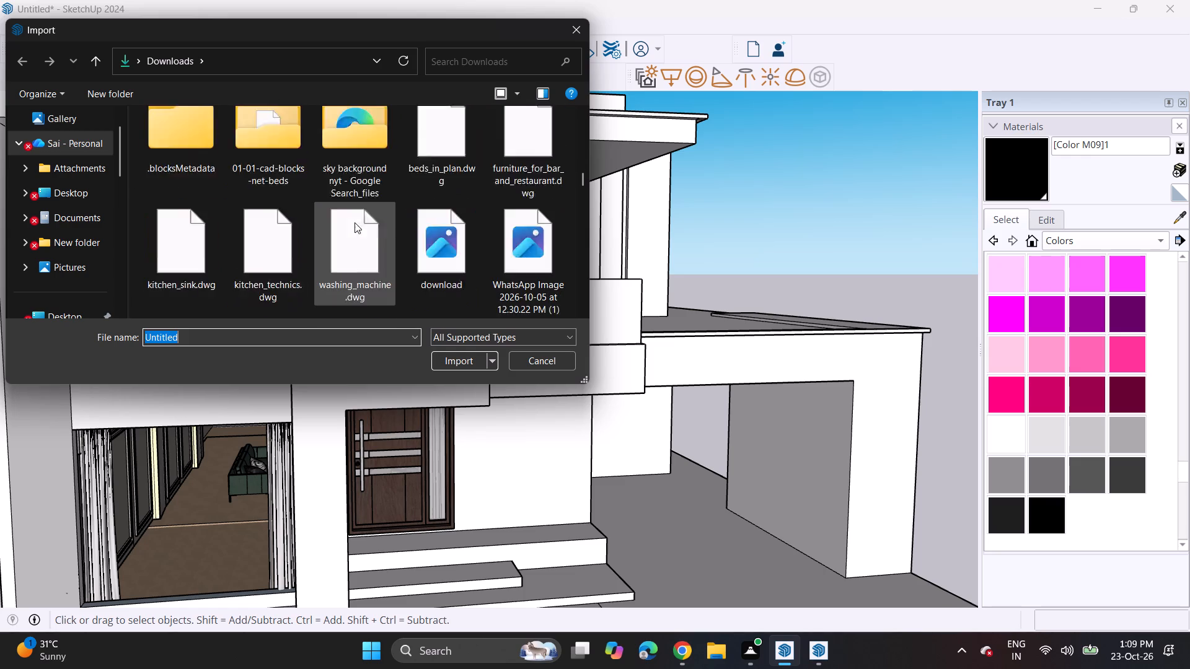
{"action": "scroll", "coordinate": [355, 222], "scroll_direction": "down", "scroll_amount": 7}
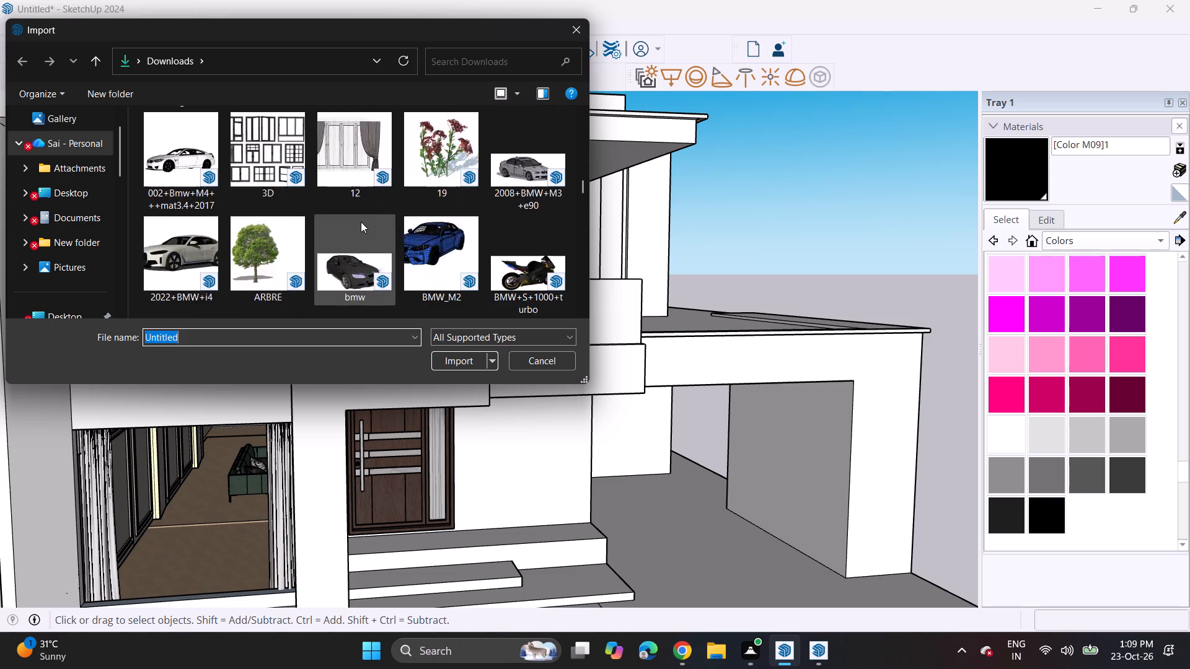
{"action": "scroll", "coordinate": [361, 222], "scroll_direction": "down", "scroll_amount": 3}
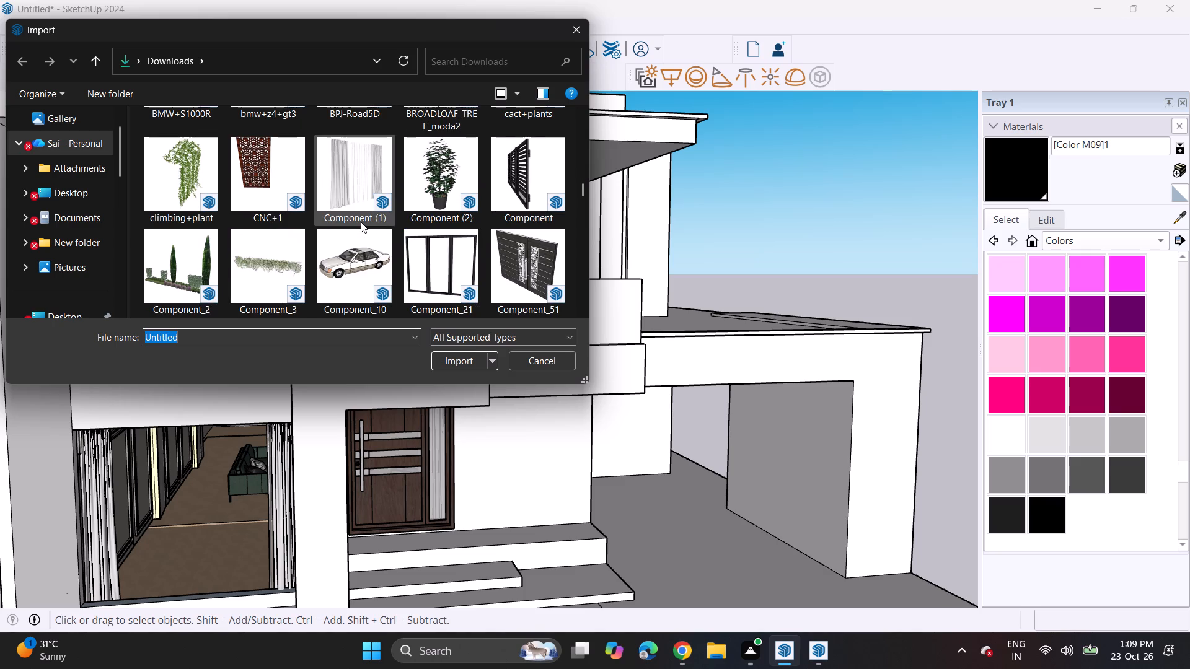
{"action": "scroll", "coordinate": [361, 222], "scroll_direction": "down", "scroll_amount": 2}
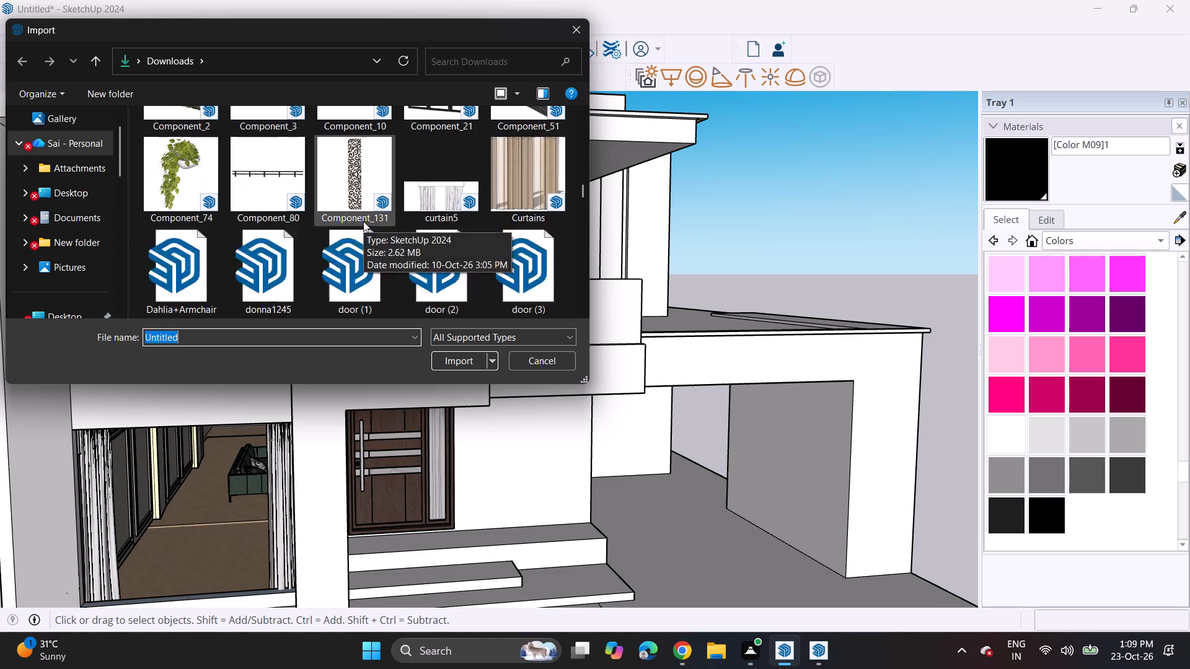
{"action": "scroll", "coordinate": [363, 221], "scroll_direction": "down", "scroll_amount": 4}
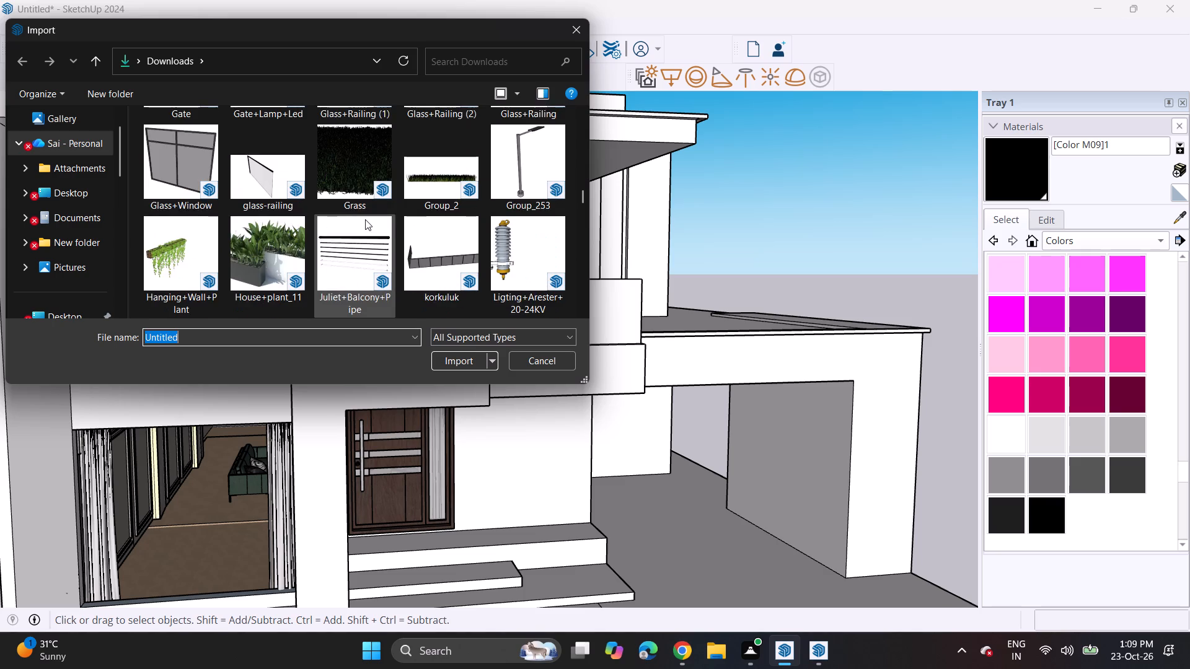
{"action": "scroll", "coordinate": [365, 219], "scroll_direction": "down", "scroll_amount": 5}
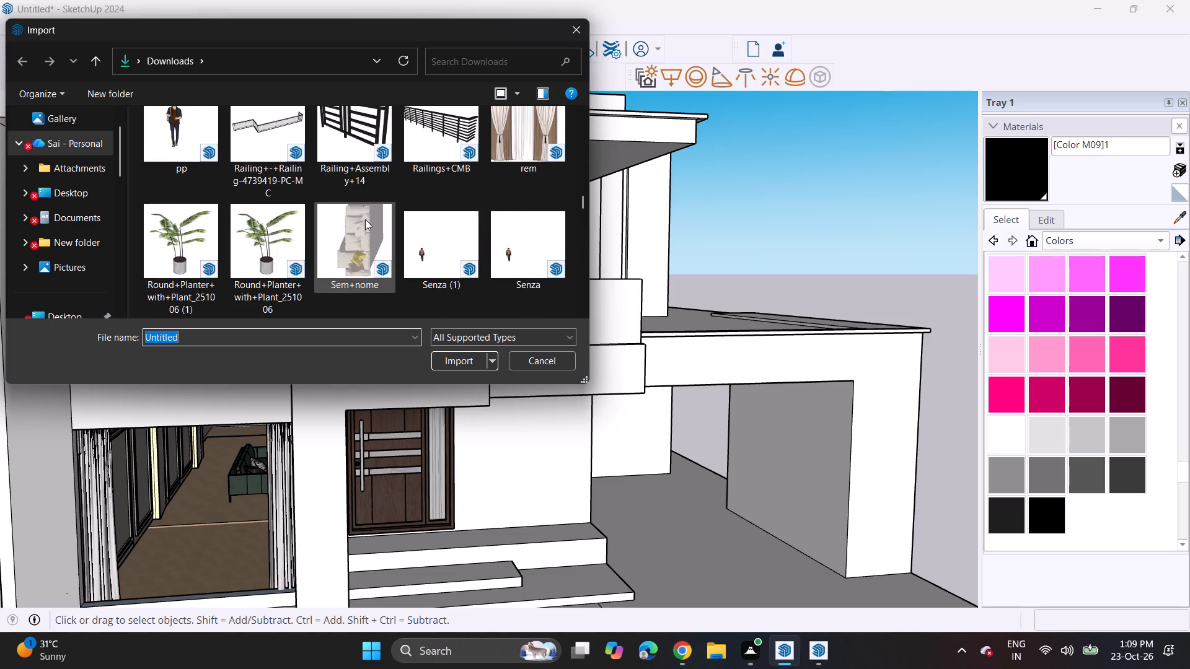
{"action": "scroll", "coordinate": [365, 219], "scroll_direction": "down", "scroll_amount": 3}
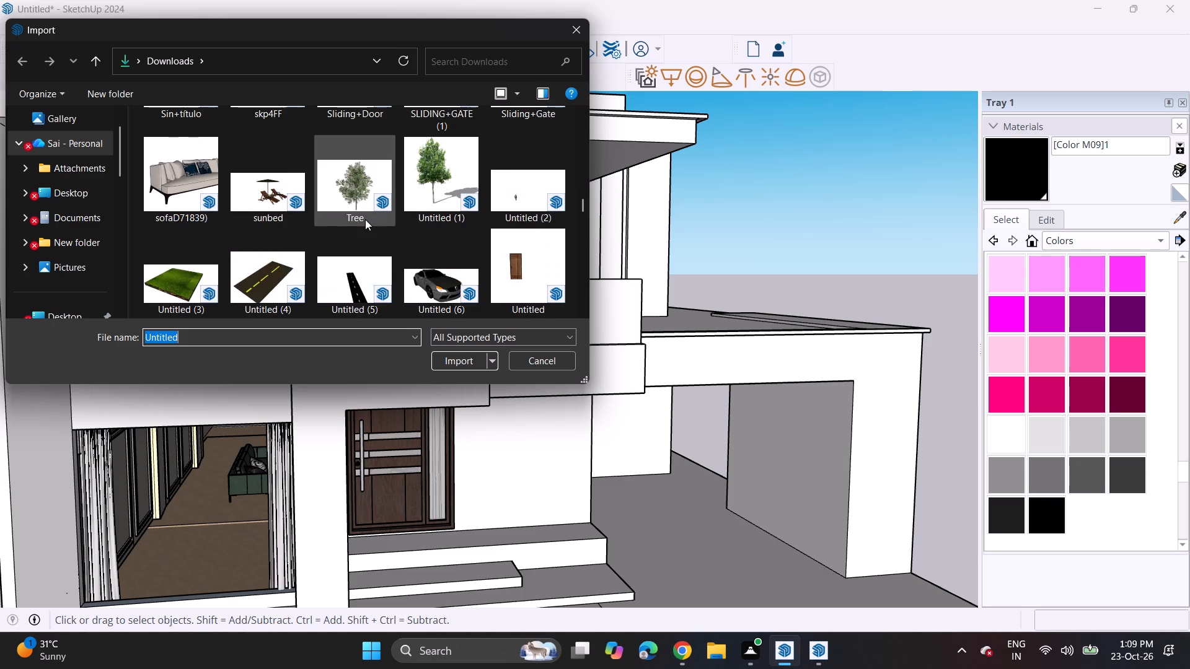
{"action": "scroll", "coordinate": [365, 219], "scroll_direction": "down", "scroll_amount": 3}
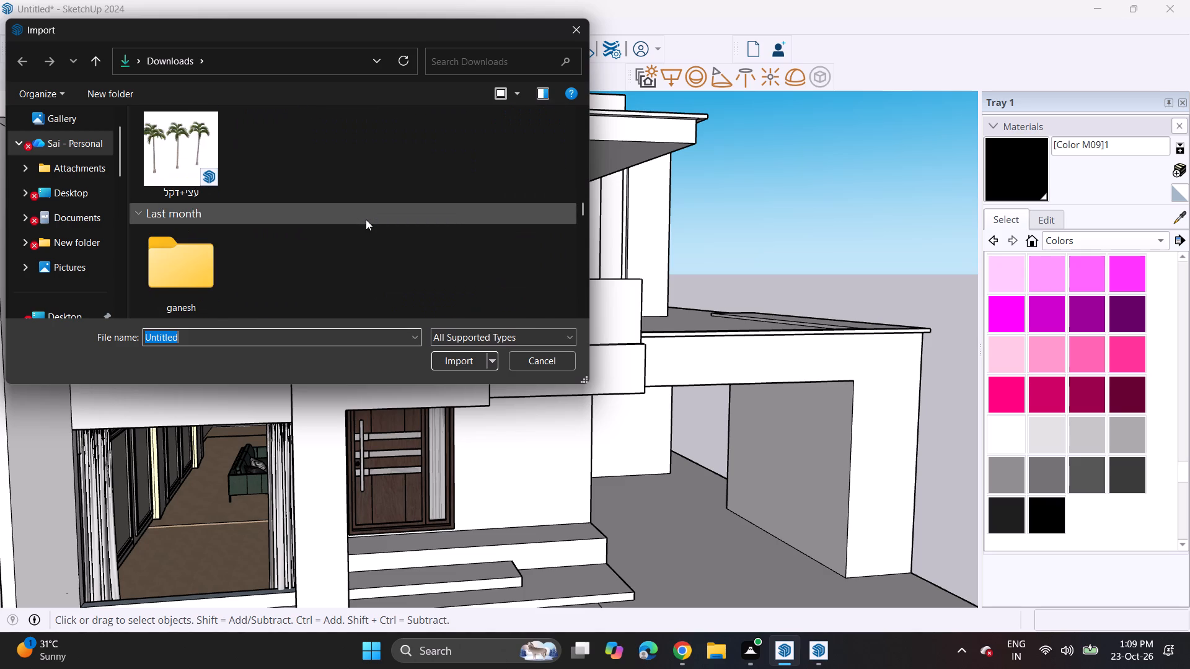
{"action": "scroll", "coordinate": [368, 219], "scroll_direction": "up", "scroll_amount": 6}
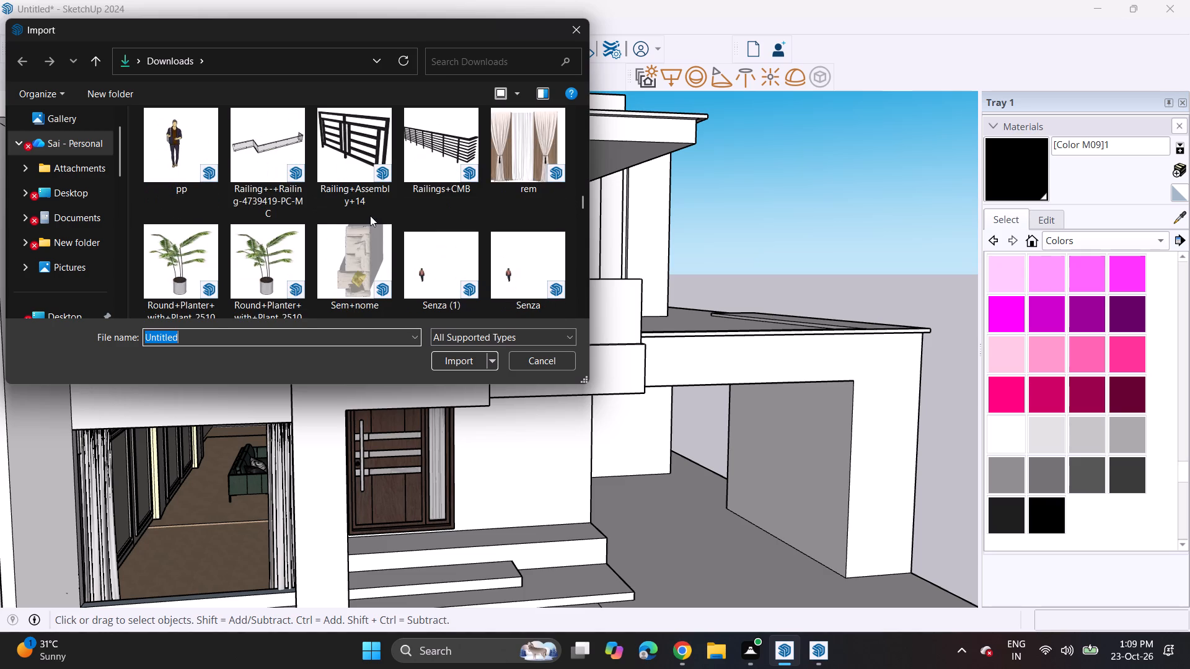
{"action": "scroll", "coordinate": [370, 216], "scroll_direction": "up", "scroll_amount": 5}
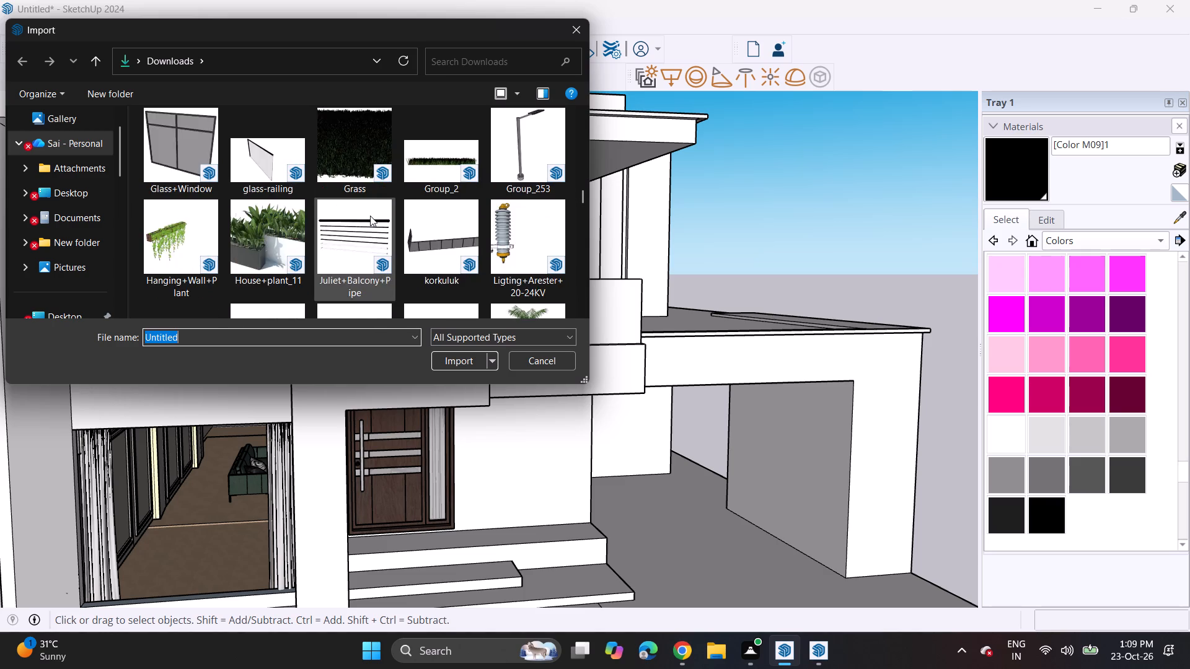
{"action": "scroll", "coordinate": [370, 216], "scroll_direction": "up", "scroll_amount": 3}
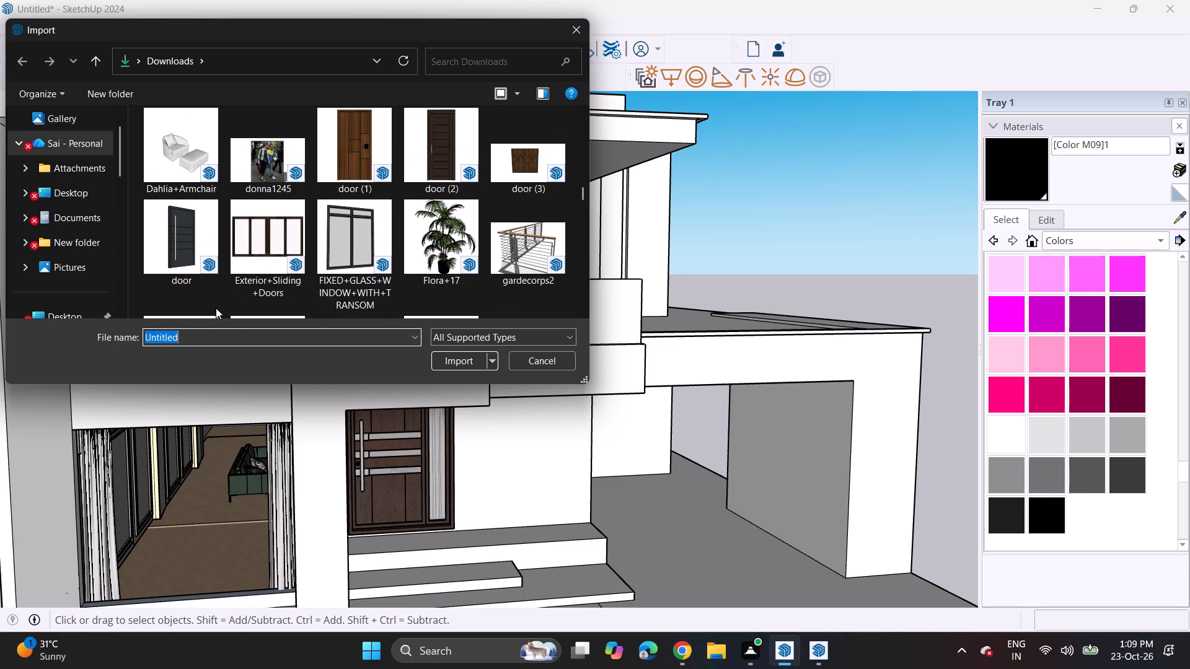
Import the Exterior+Sliding+Doors model and place it on the ground in front of the house.
{"action": "left_click", "coordinate": [274, 272]}
{"action": "left_click", "coordinate": [439, 362]}
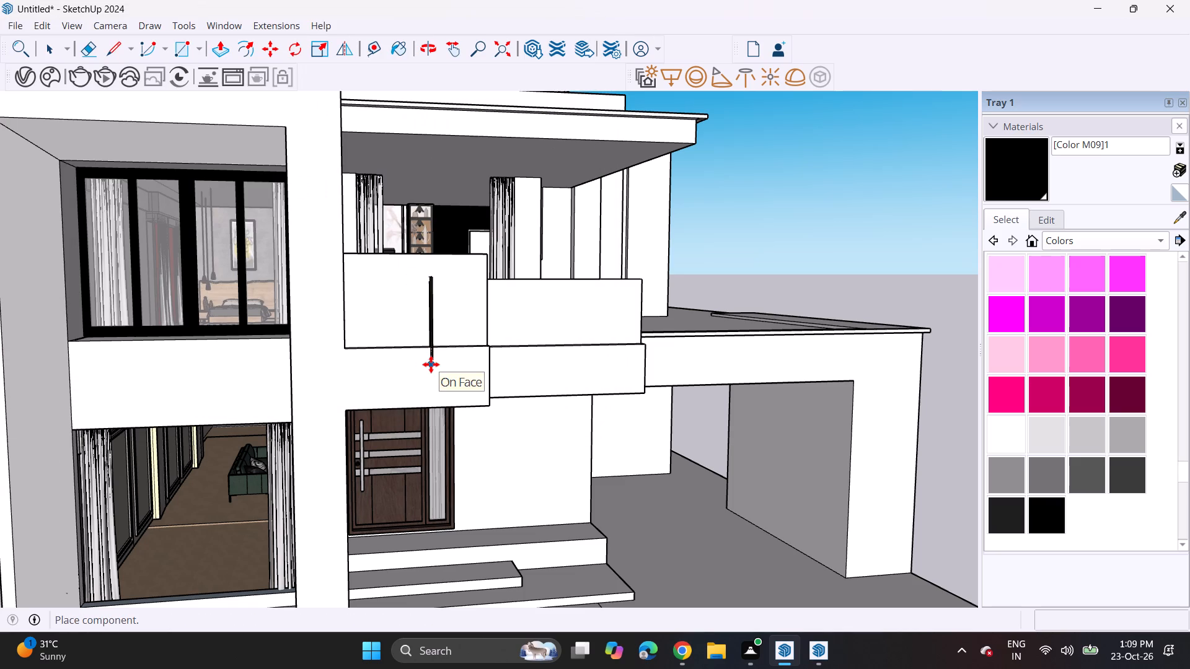
{"action": "scroll", "coordinate": [384, 384], "scroll_direction": "down", "scroll_amount": 6}
{"action": "middle_click_drag", "start_coordinate": [337, 383], "coordinate": [444, 208], "text": "shift"}
{"action": "scroll", "coordinate": [449, 204], "scroll_direction": "up", "scroll_amount": 1}
{"action": "middle_click_drag", "start_coordinate": [436, 221], "coordinate": [407, 340]}
{"action": "scroll", "coordinate": [359, 439], "scroll_direction": "down", "scroll_amount": 7}
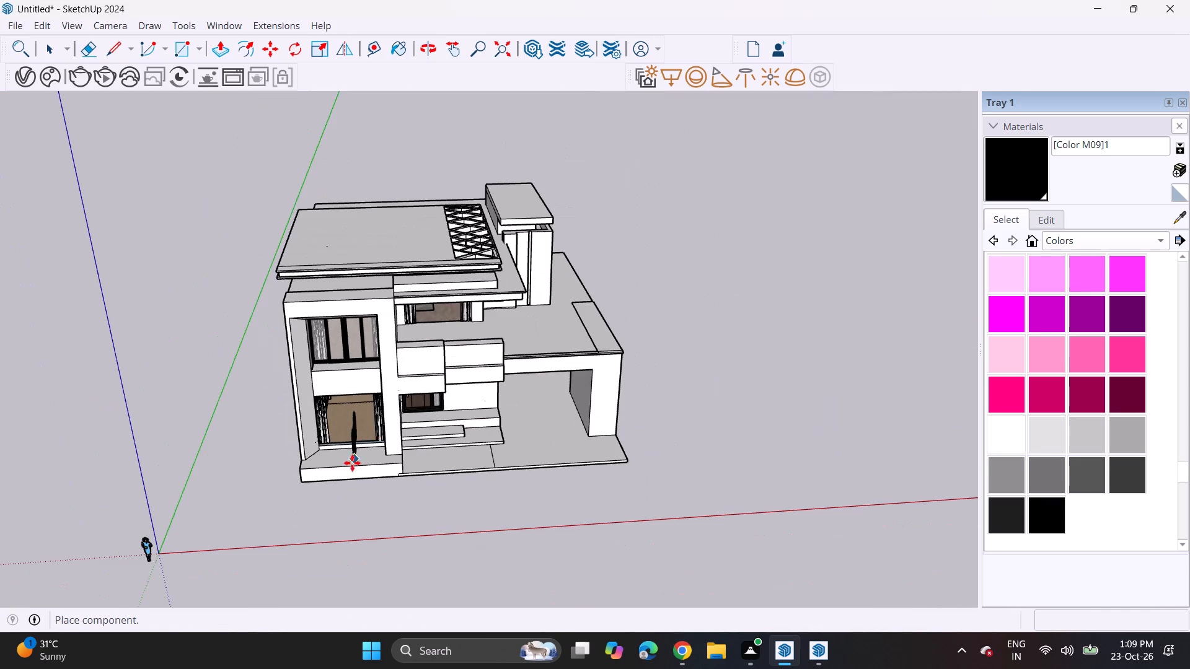
{"action": "left_click", "coordinate": [379, 527]}
Rotate the imported sliding door unit about the vertical axis until it runs parallel to the front facade.
{"action": "left_click", "coordinate": [301, 50]}
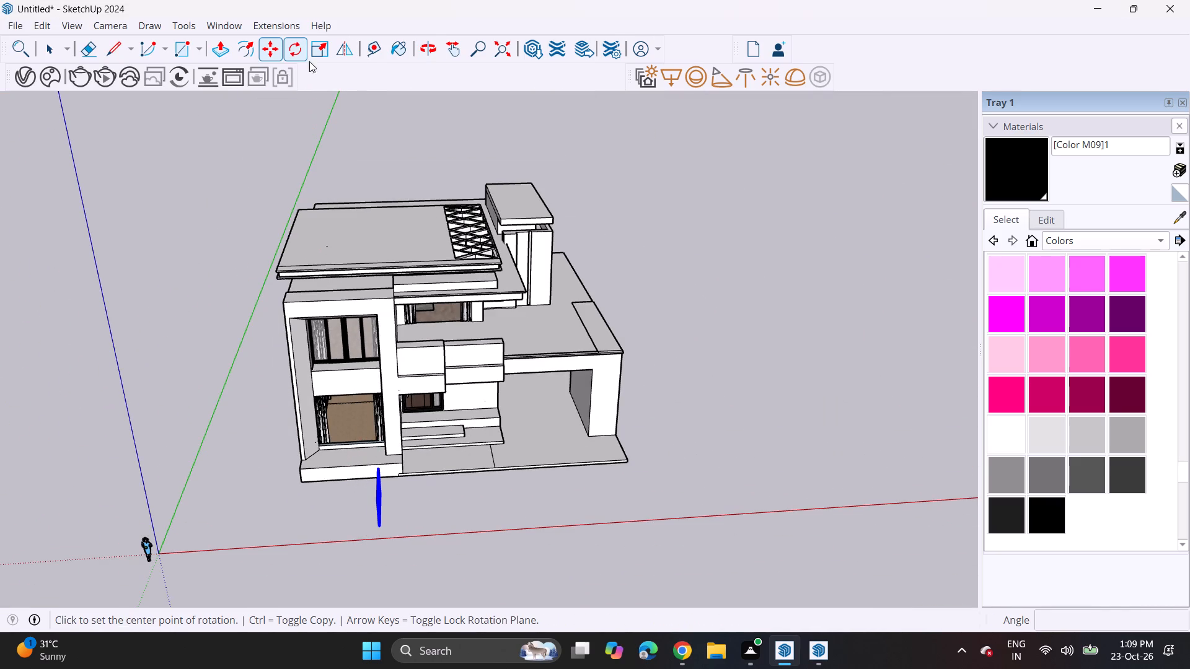
{"action": "left_click", "coordinate": [422, 514]}
{"action": "left_click", "coordinate": [464, 514]}
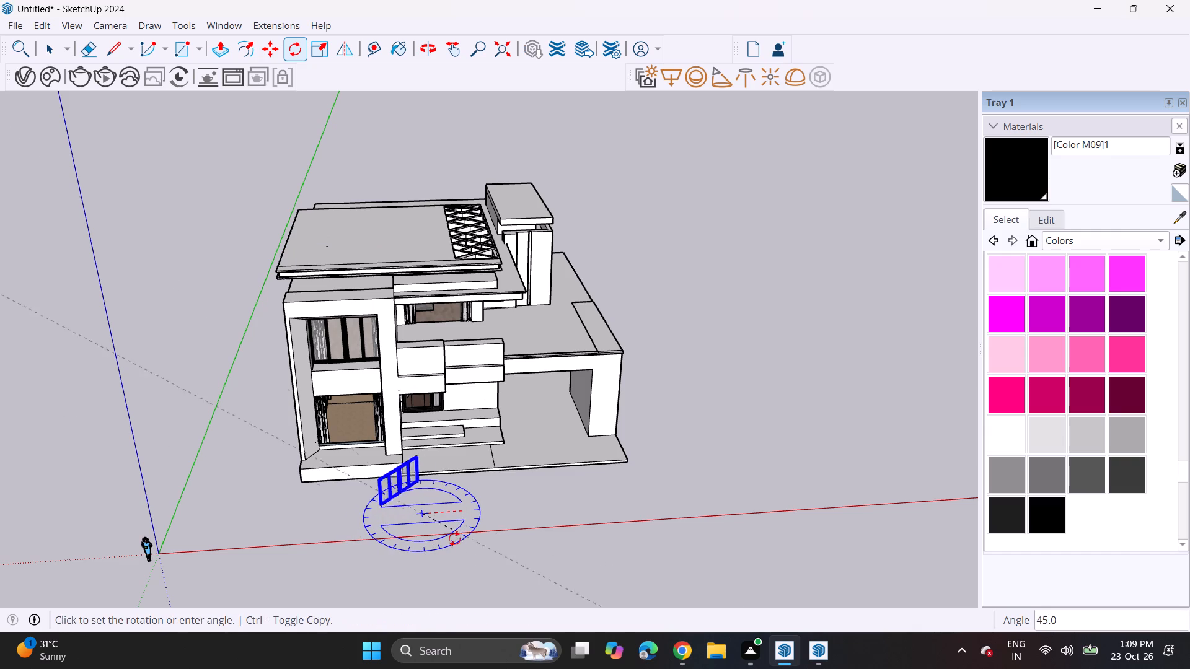
{"action": "left_click", "coordinate": [419, 557]}
Move the sliding door unit from the ground in front of the house up to the ground-floor front opening's top corner.
{"action": "scroll", "coordinate": [434, 503], "scroll_direction": "up", "scroll_amount": 8}
{"action": "scroll", "coordinate": [439, 471], "scroll_direction": "down", "scroll_amount": 1}
{"action": "scroll", "coordinate": [439, 468], "scroll_direction": "up", "scroll_amount": 1}
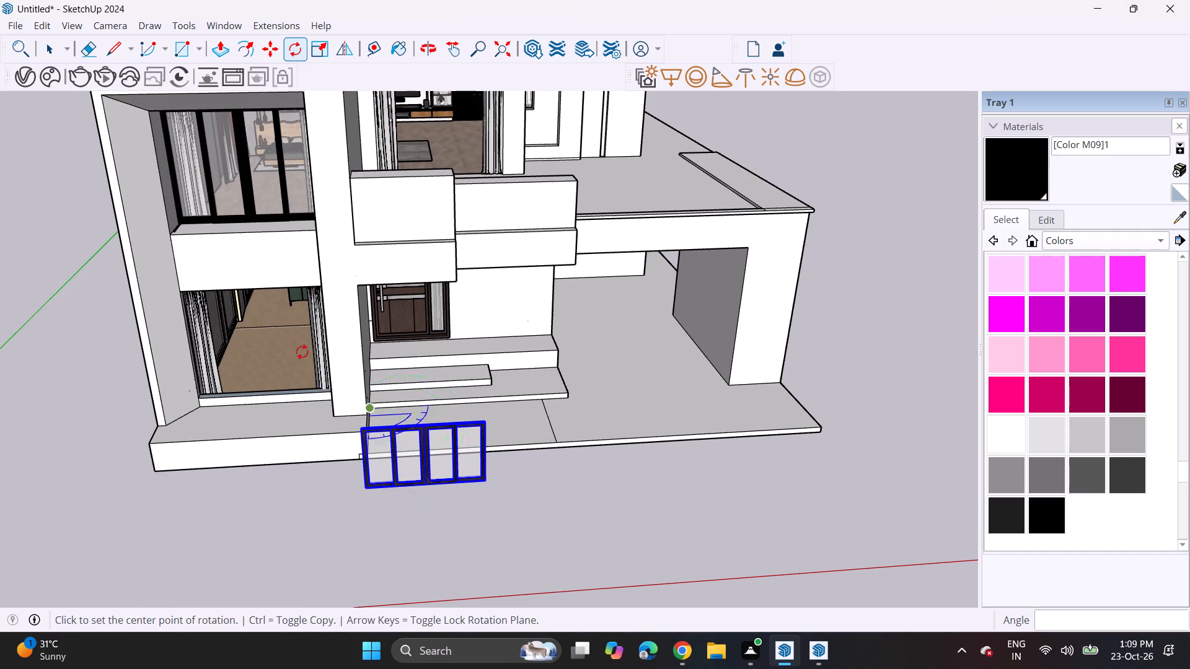
{"action": "left_click", "coordinate": [274, 50]}
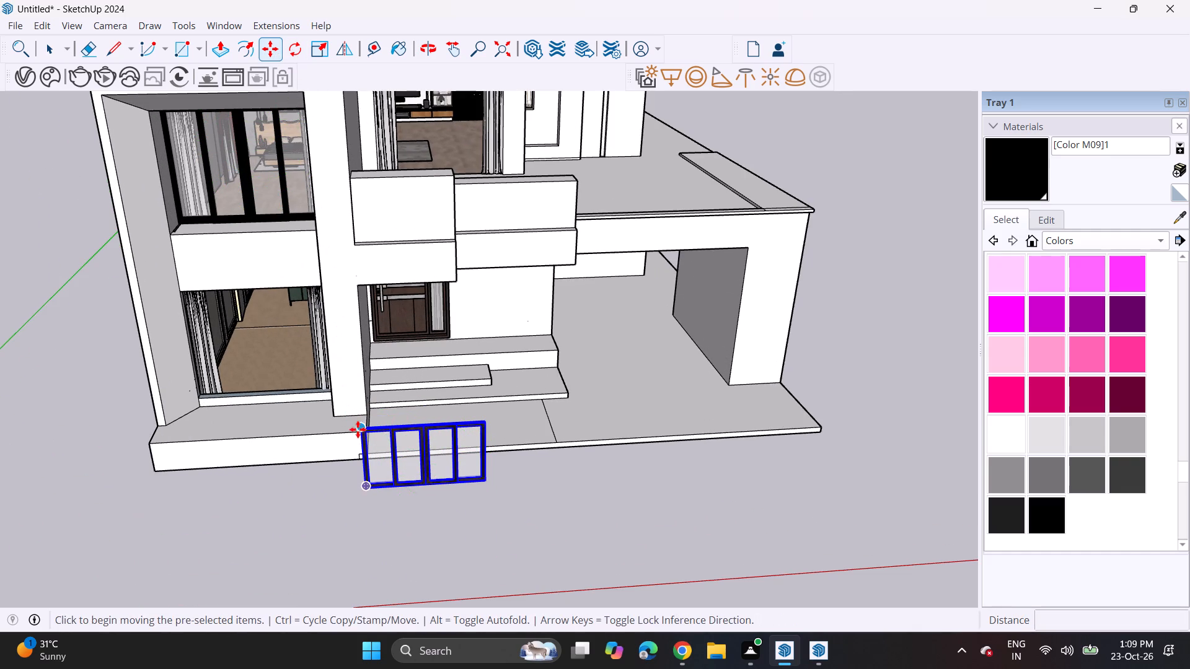
{"action": "left_click", "coordinate": [358, 429]}
{"action": "middle_click_drag", "start_coordinate": [166, 287], "coordinate": [292, 312]}
{"action": "middle_click_drag", "start_coordinate": [303, 334], "coordinate": [306, 188]}
{"action": "scroll", "coordinate": [303, 312], "scroll_direction": "up", "scroll_amount": 1}
{"action": "scroll", "coordinate": [309, 188], "scroll_direction": "up", "scroll_amount": 3}
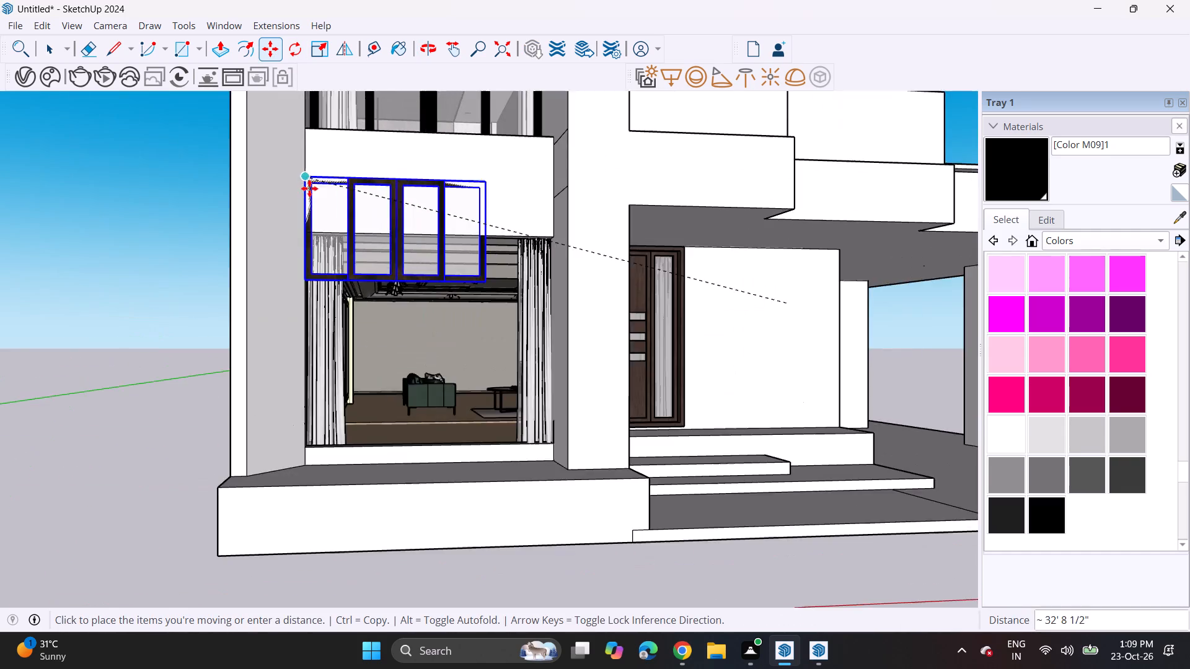
{"action": "scroll", "coordinate": [309, 188], "scroll_direction": "up", "scroll_amount": 13}
{"action": "middle_click_drag", "start_coordinate": [296, 276], "coordinate": [249, 204]}
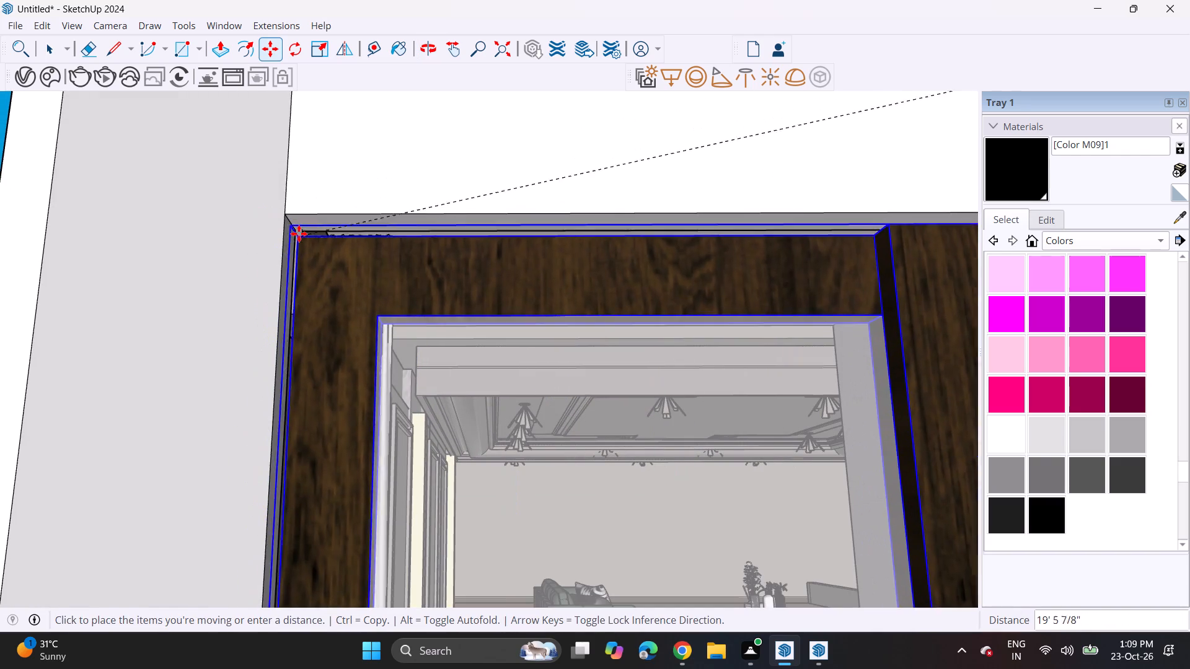
{"action": "left_click", "coordinate": [291, 222]}
{"action": "middle_click_drag", "start_coordinate": [291, 225], "coordinate": [311, 295]}
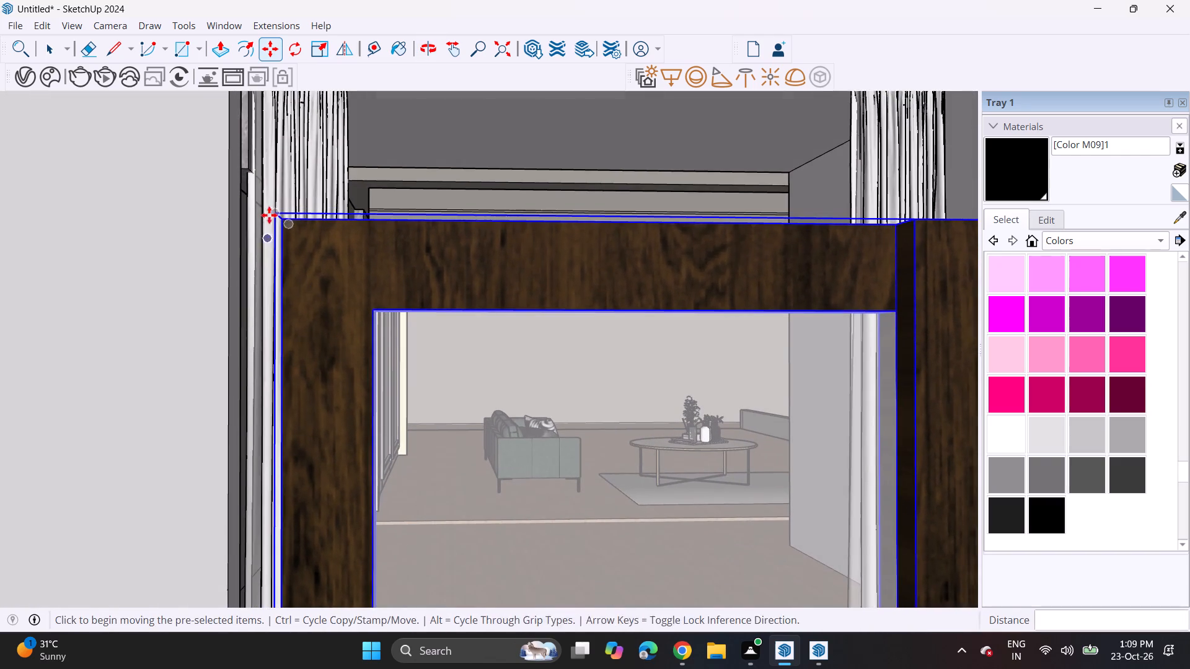
Move the door unit again by its top corner endpoint so it snaps onto the ground-floor opening's top corner.
{"action": "left_click", "coordinate": [273, 212]}
{"action": "scroll", "coordinate": [266, 152], "scroll_direction": "down", "scroll_amount": 6}
{"action": "middle_click_drag", "start_coordinate": [273, 152], "coordinate": [378, 308]}
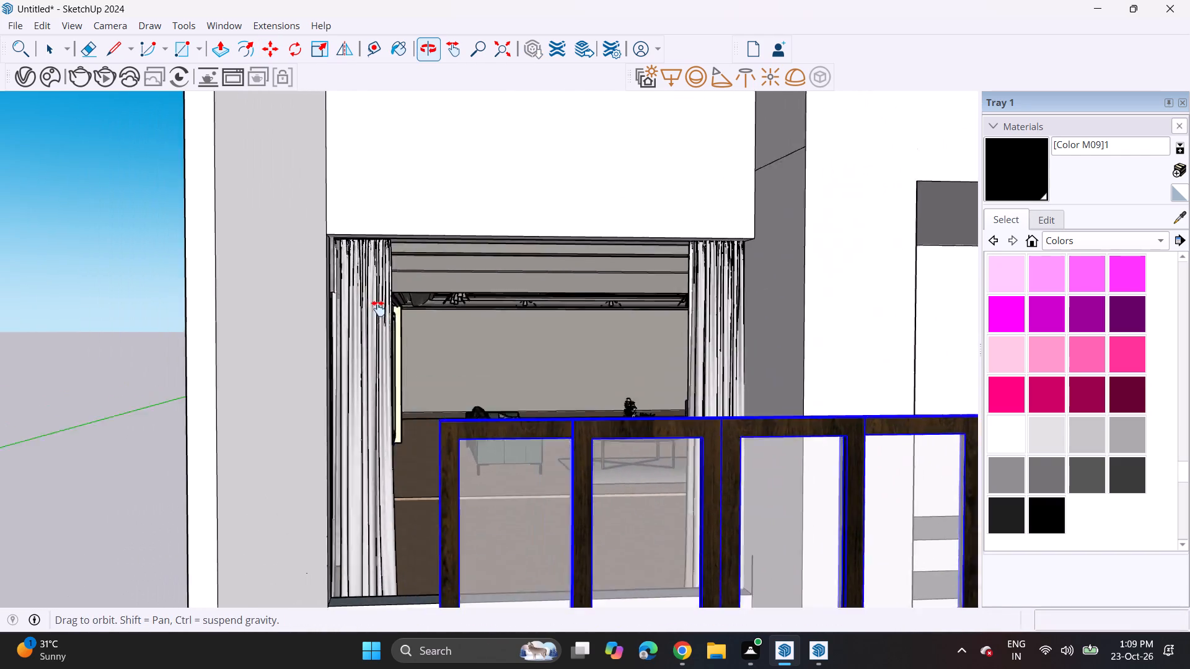
{"action": "middle_click_drag", "start_coordinate": [378, 308], "coordinate": [390, 315]}
{"action": "scroll", "coordinate": [350, 263], "scroll_direction": "up", "scroll_amount": 11}
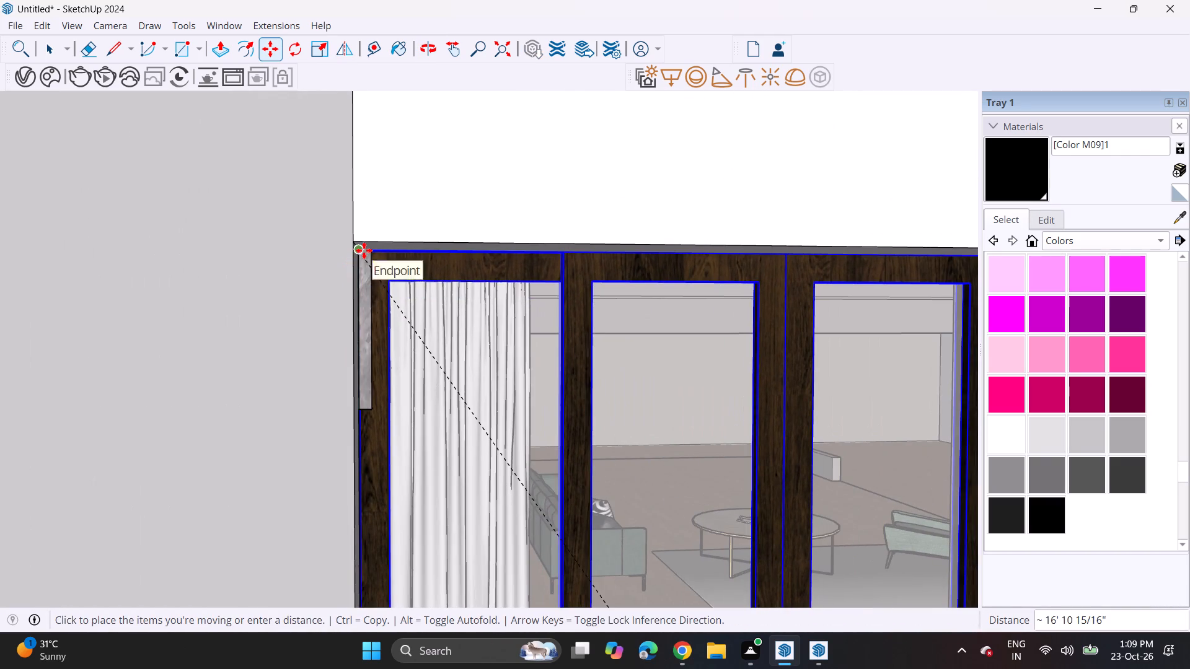
{"action": "left_click", "coordinate": [355, 250]}
Scale the sliding door unit horizontally so its free side reaches the opposite jamb of the ground-floor opening.
{"action": "scroll", "coordinate": [366, 255], "scroll_direction": "down", "scroll_amount": 20}
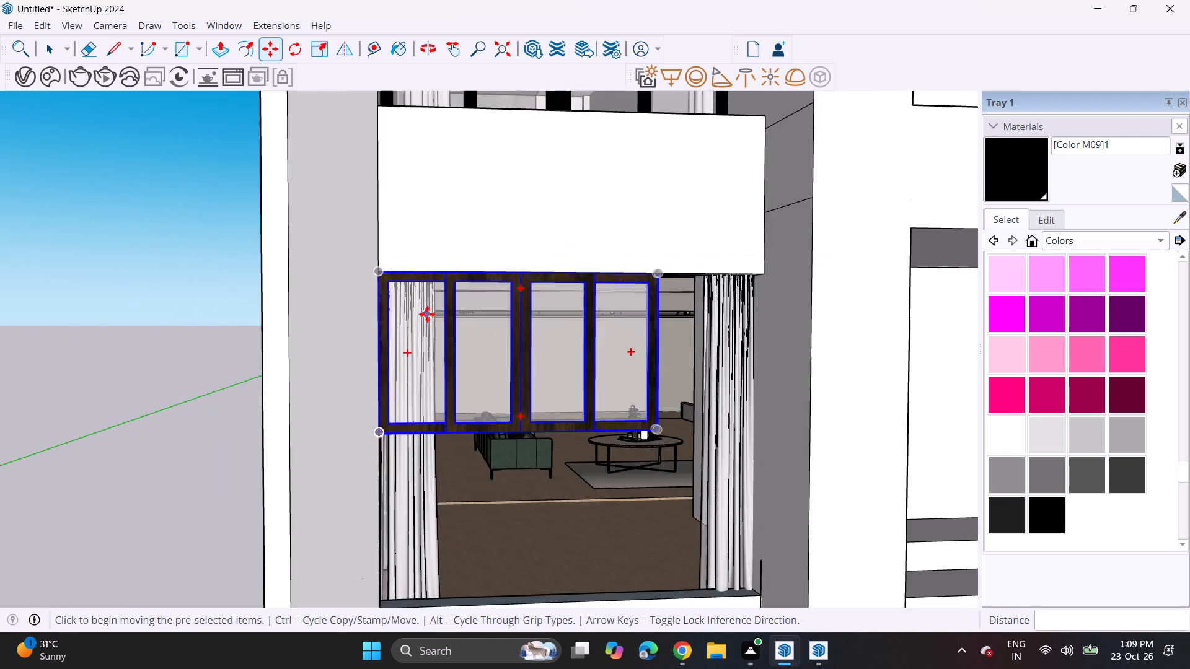
{"action": "scroll", "coordinate": [427, 314], "scroll_direction": "down", "scroll_amount": 12}
{"action": "middle_click_drag", "start_coordinate": [506, 334], "coordinate": [413, 315], "text": "shift"}
{"action": "middle_click_drag", "start_coordinate": [402, 321], "coordinate": [402, 367]}
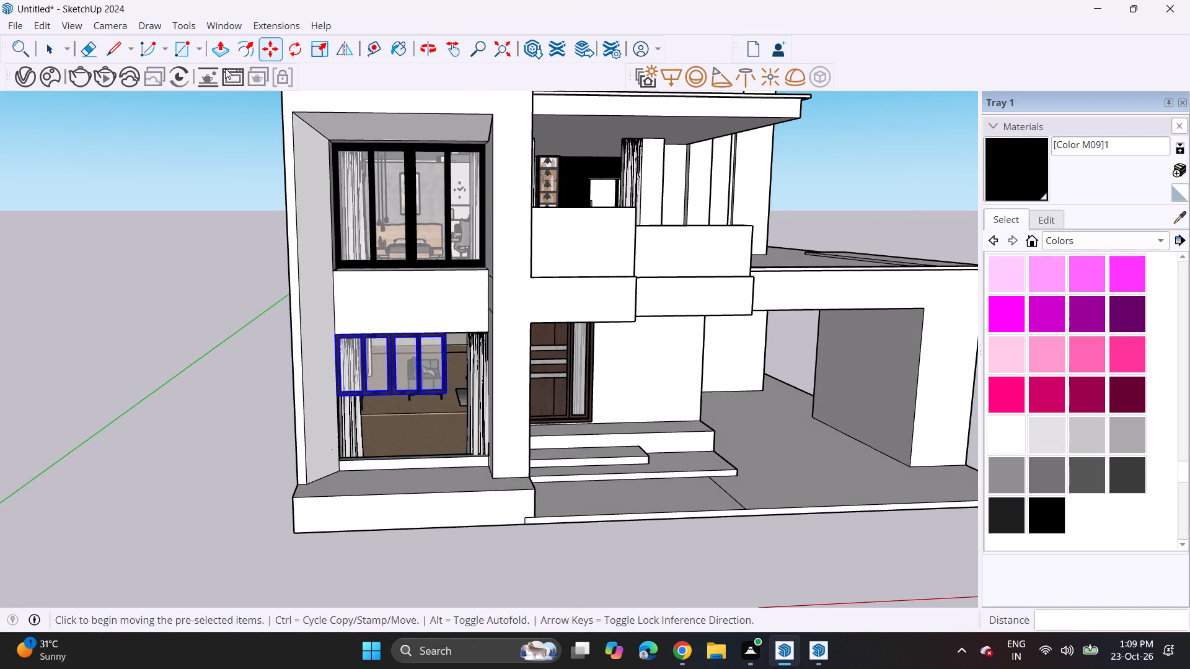
{"action": "left_click", "coordinate": [319, 50]}
{"action": "middle_click_drag", "start_coordinate": [459, 364], "coordinate": [377, 377]}
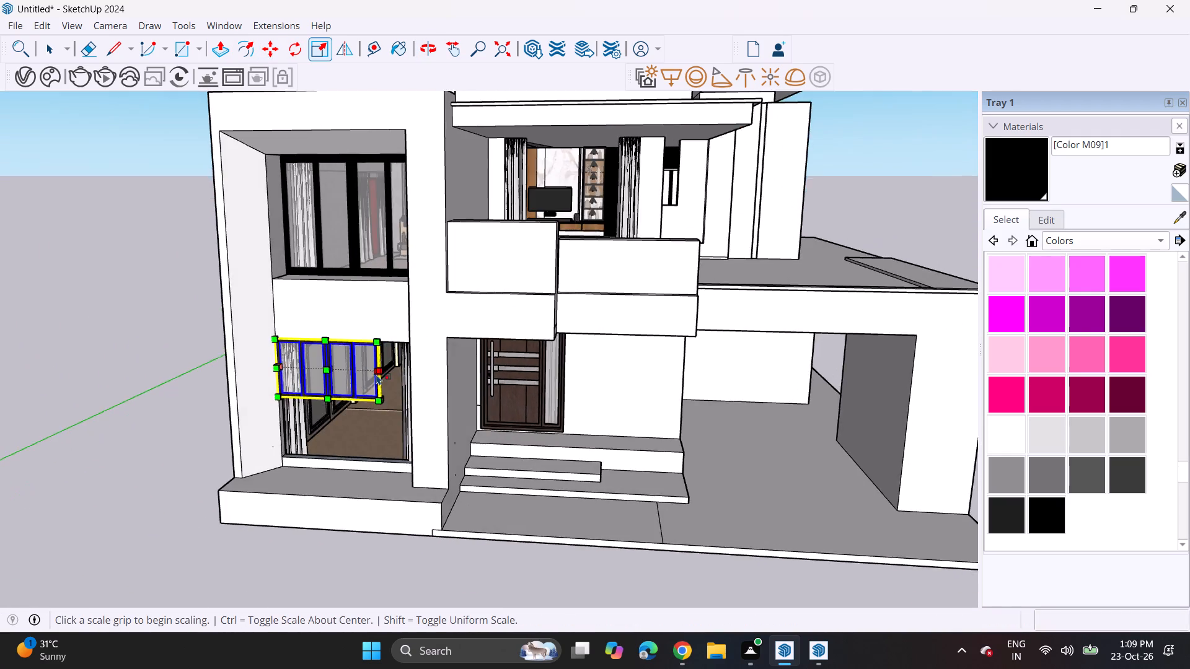
{"action": "scroll", "coordinate": [376, 374], "scroll_direction": "up", "scroll_amount": 13}
{"action": "scroll", "coordinate": [372, 385], "scroll_direction": "down", "scroll_amount": 4}
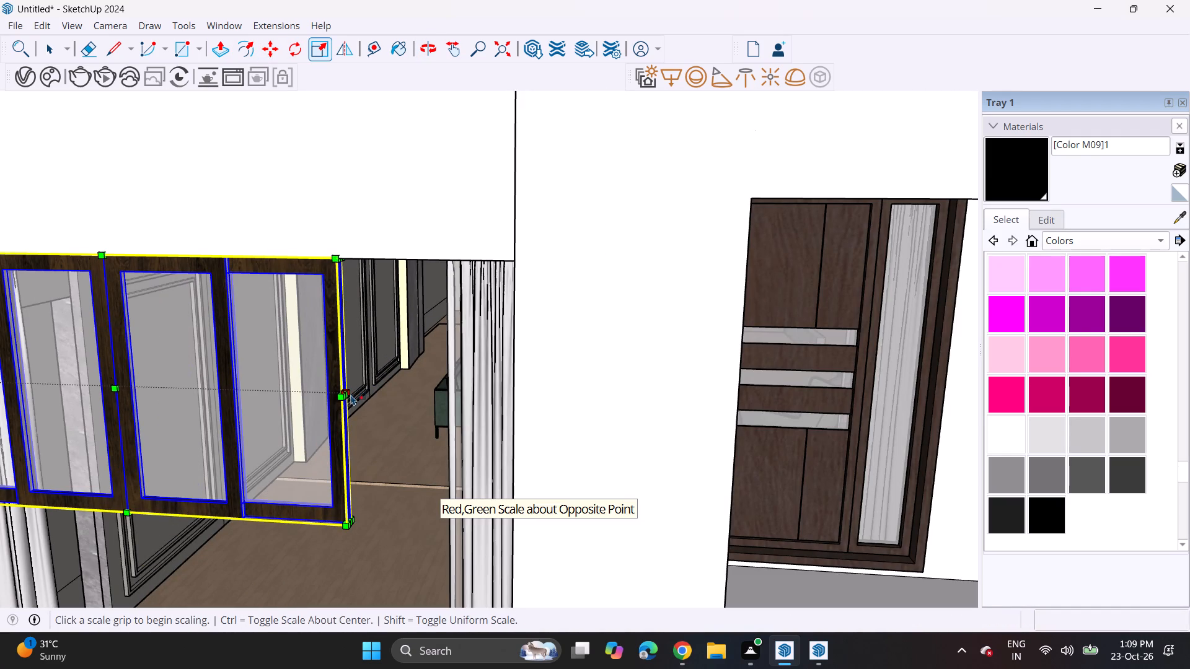
{"action": "left_click", "coordinate": [350, 395]}
{"action": "middle_click_drag", "start_coordinate": [415, 405], "coordinate": [494, 387]}
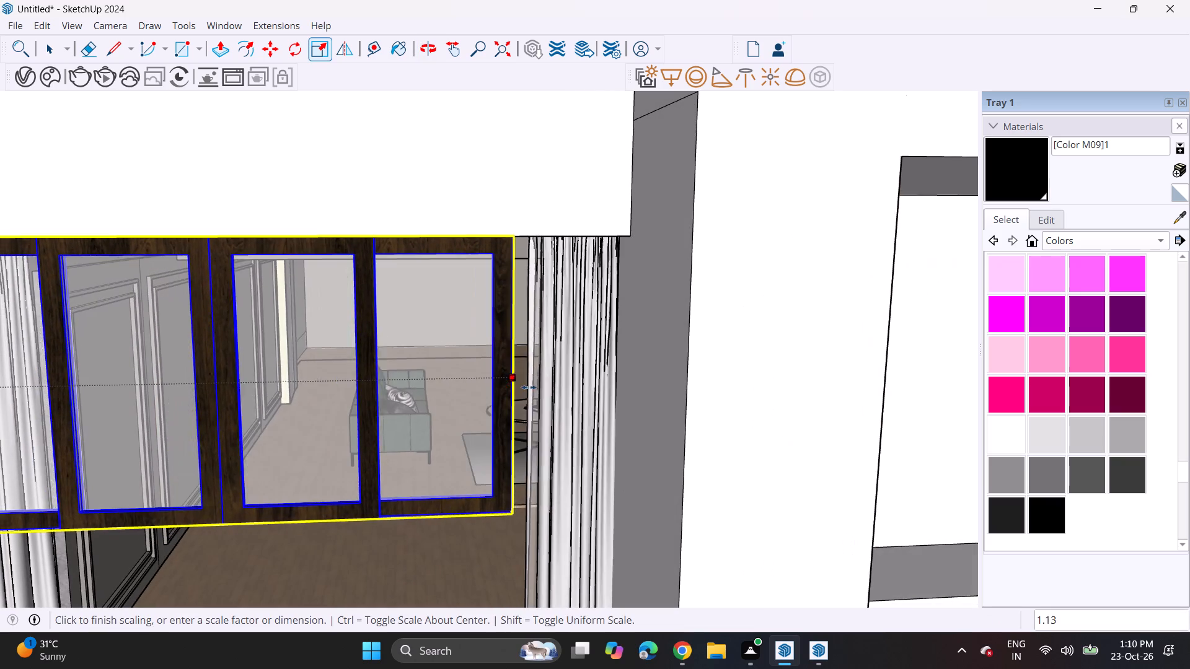
{"action": "left_click", "coordinate": [638, 407]}
Scale the door unit's height by about 2.09 so its bottom edge reaches the opening's sill.
{"action": "middle_click_drag", "start_coordinate": [348, 474], "coordinate": [325, 339]}
{"action": "scroll", "coordinate": [342, 458], "scroll_direction": "up", "scroll_amount": 1}
{"action": "left_click", "coordinate": [242, 331]}
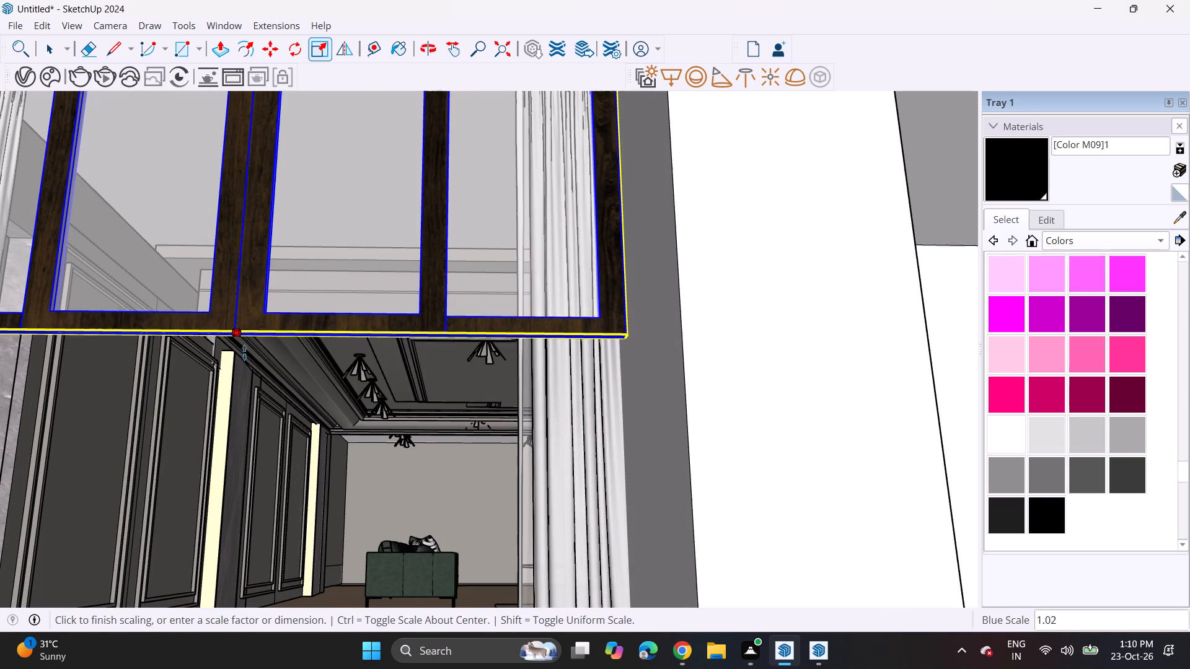
{"action": "scroll", "coordinate": [244, 409], "scroll_direction": "down", "scroll_amount": 12}
{"action": "left_click", "coordinate": [262, 489]}
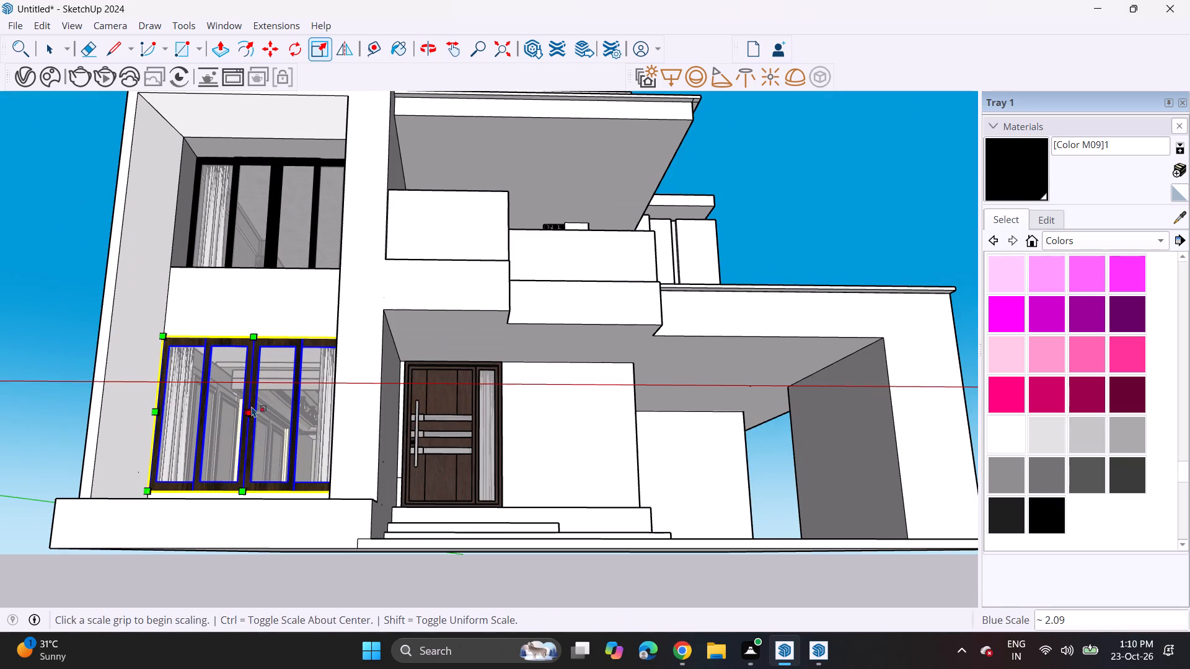
{"action": "middle_click_drag", "start_coordinate": [252, 406], "coordinate": [275, 466]}
Edit the ground-floor sliding door component, paint all its wooden frames with black [Color M09]1, and leave component editing.
{"action": "key", "text": "space"}
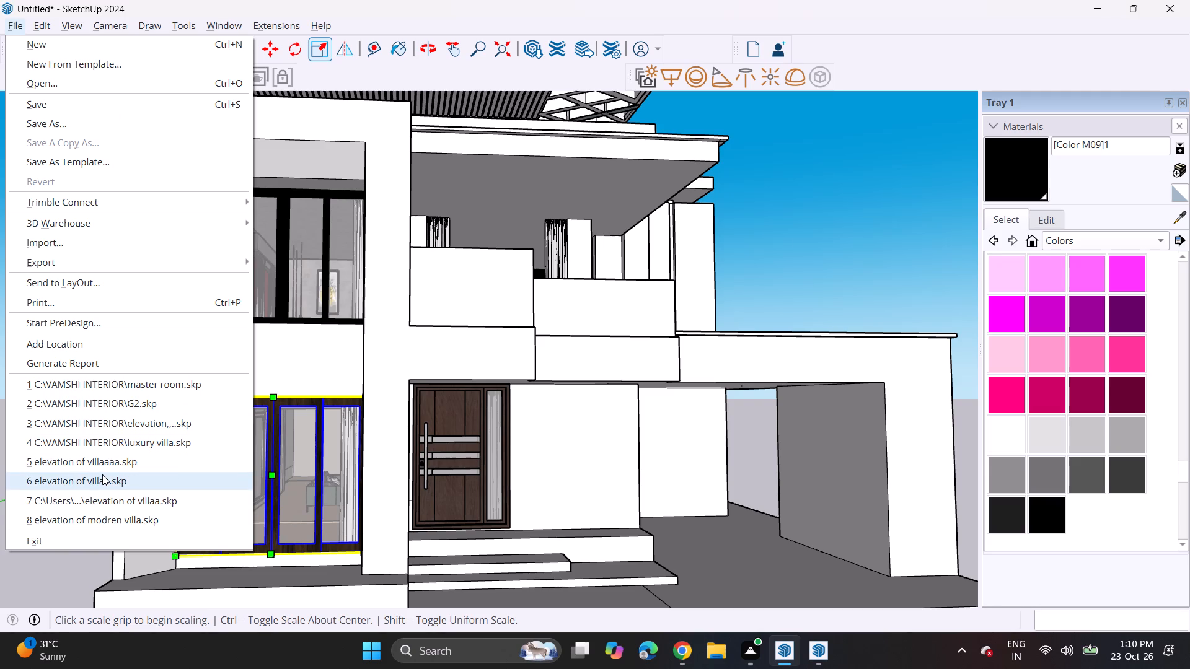
{"action": "key", "text": "space"}
{"action": "left_click", "coordinate": [305, 494]}
{"action": "right_click", "coordinate": [306, 494]}
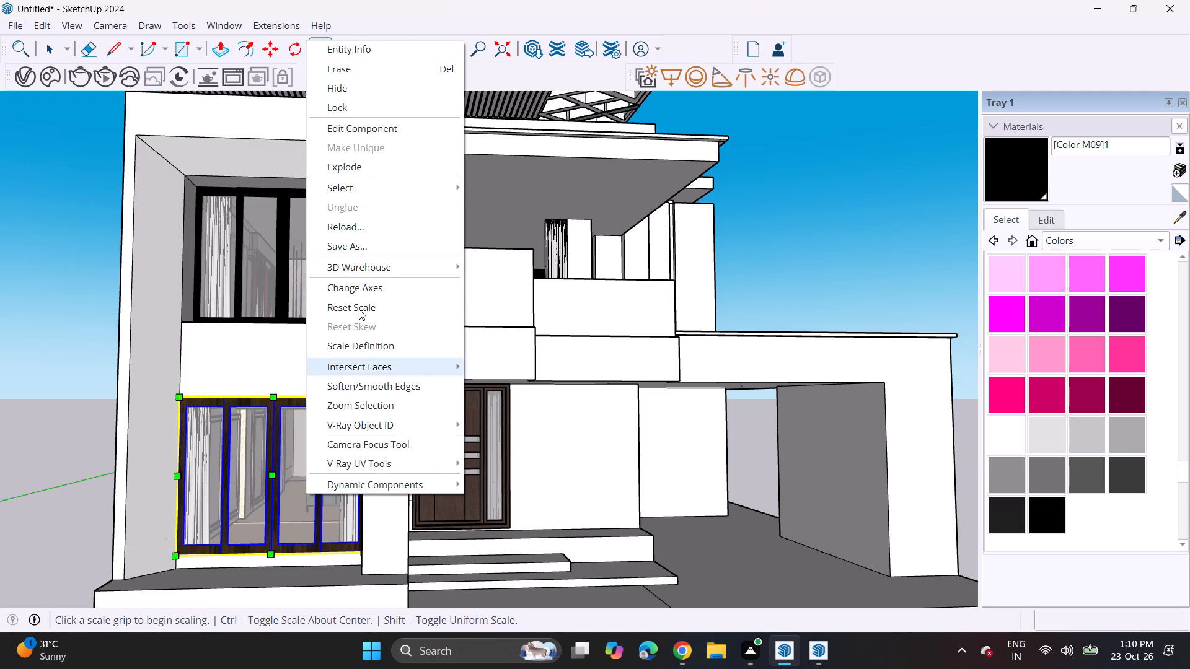
{"action": "left_click", "coordinate": [391, 132]}
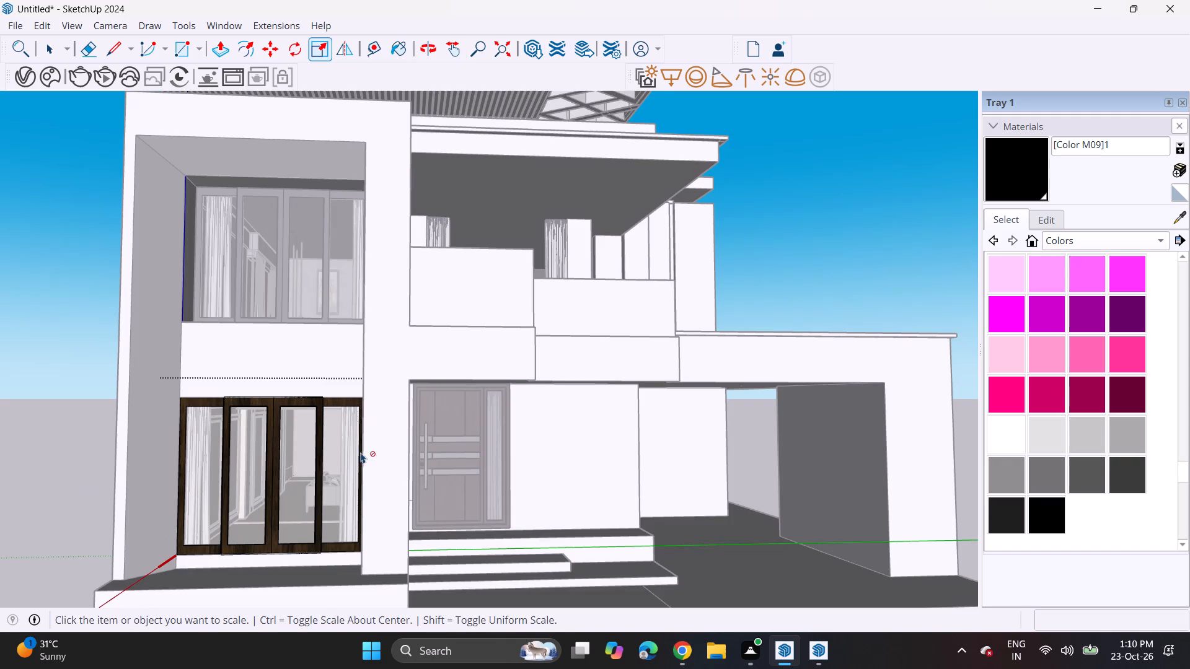
{"action": "scroll", "coordinate": [1112, 163], "scroll_direction": "up", "scroll_amount": 1}
{"action": "left_click", "coordinate": [1012, 181]}
{"action": "scroll", "coordinate": [215, 513], "scroll_direction": "up", "scroll_amount": 5}
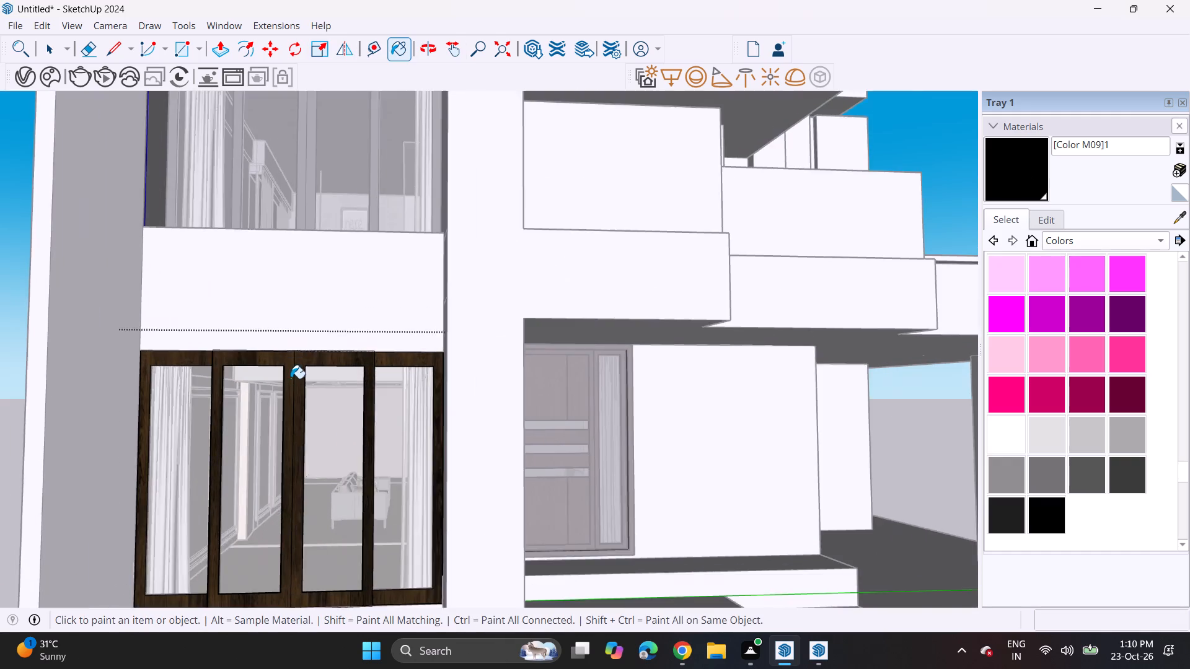
{"action": "scroll", "coordinate": [293, 374], "scroll_direction": "up", "scroll_amount": 6}
{"action": "left_click", "coordinate": [293, 374]}
{"action": "left_click", "coordinate": [301, 369]}
{"action": "left_click", "coordinate": [466, 339]}
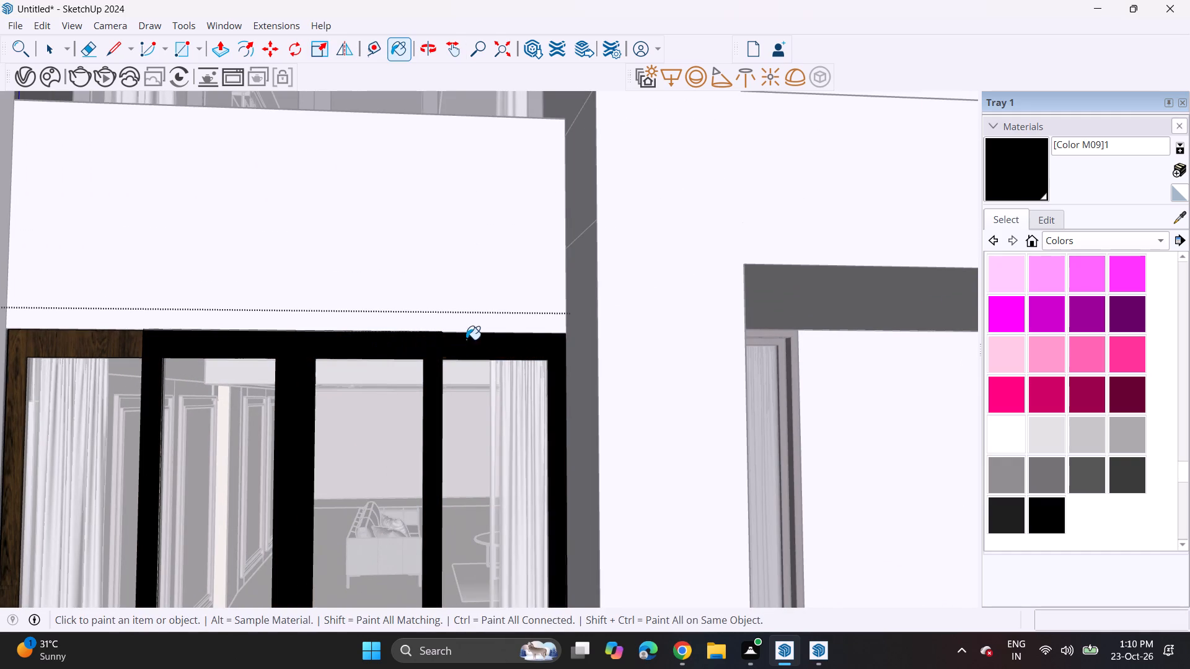
{"action": "left_click", "coordinate": [122, 342]}
{"action": "scroll", "coordinate": [270, 324], "scroll_direction": "down", "scroll_amount": 16}
{"action": "scroll", "coordinate": [293, 356], "scroll_direction": "up", "scroll_amount": 1}
{"action": "scroll", "coordinate": [293, 358], "scroll_direction": "down", "scroll_amount": 1}
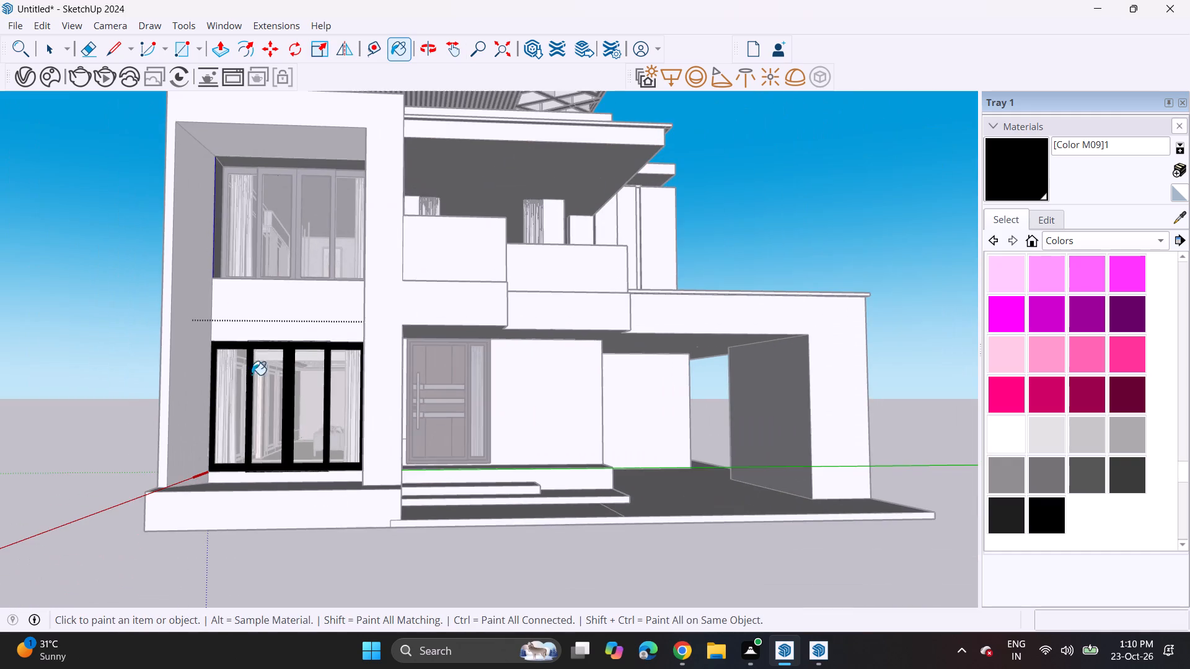
{"action": "key", "text": "space"}
{"action": "left_click", "coordinate": [126, 370]}
{"action": "middle_click_drag", "start_coordinate": [222, 349], "coordinate": [201, 388]}
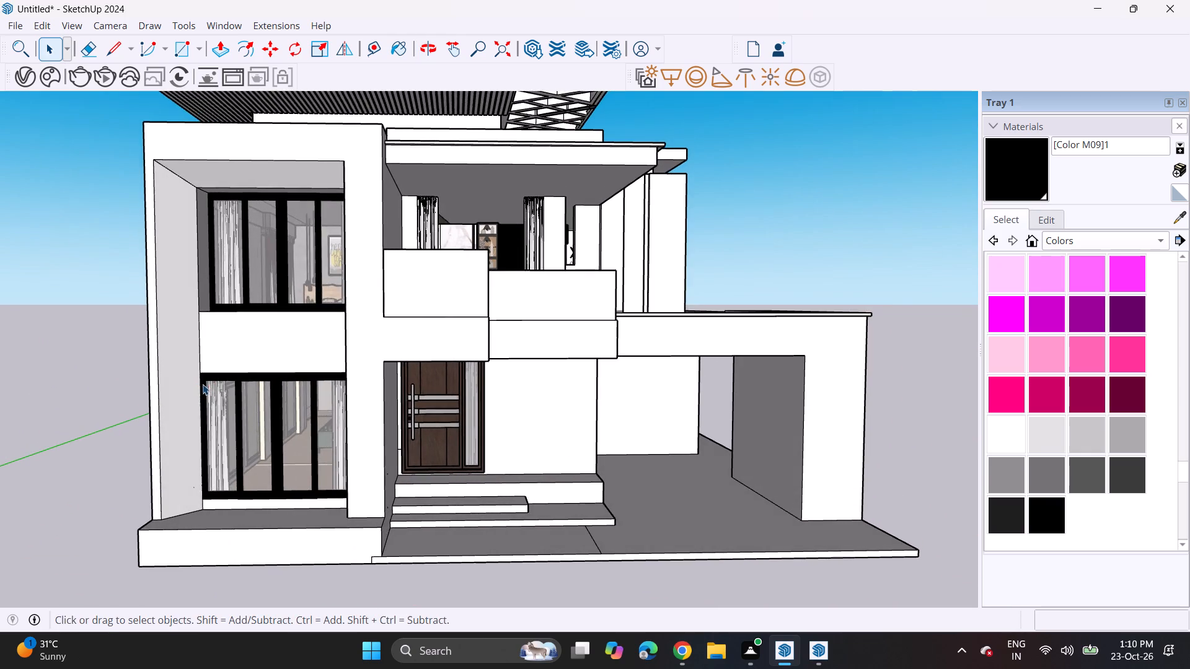
Start a model import and browse the Downloads folder for another sliding door model.
{"action": "scroll", "coordinate": [203, 384], "scroll_direction": "down", "scroll_amount": 4}
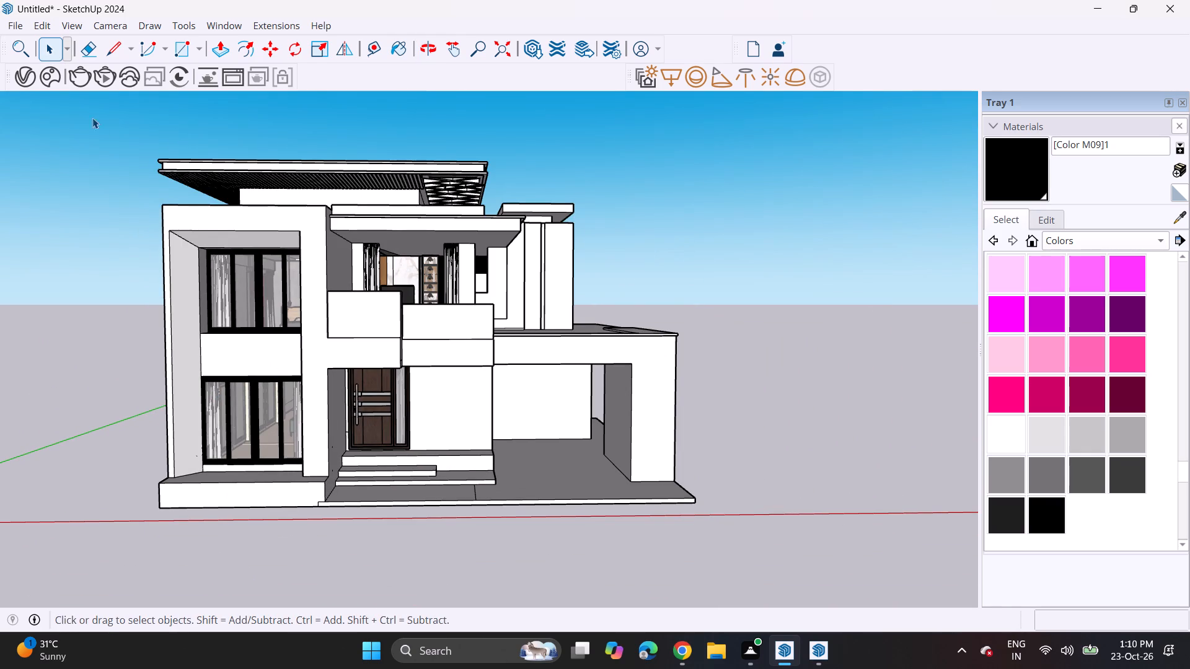
{"action": "left_click", "coordinate": [15, 21]}
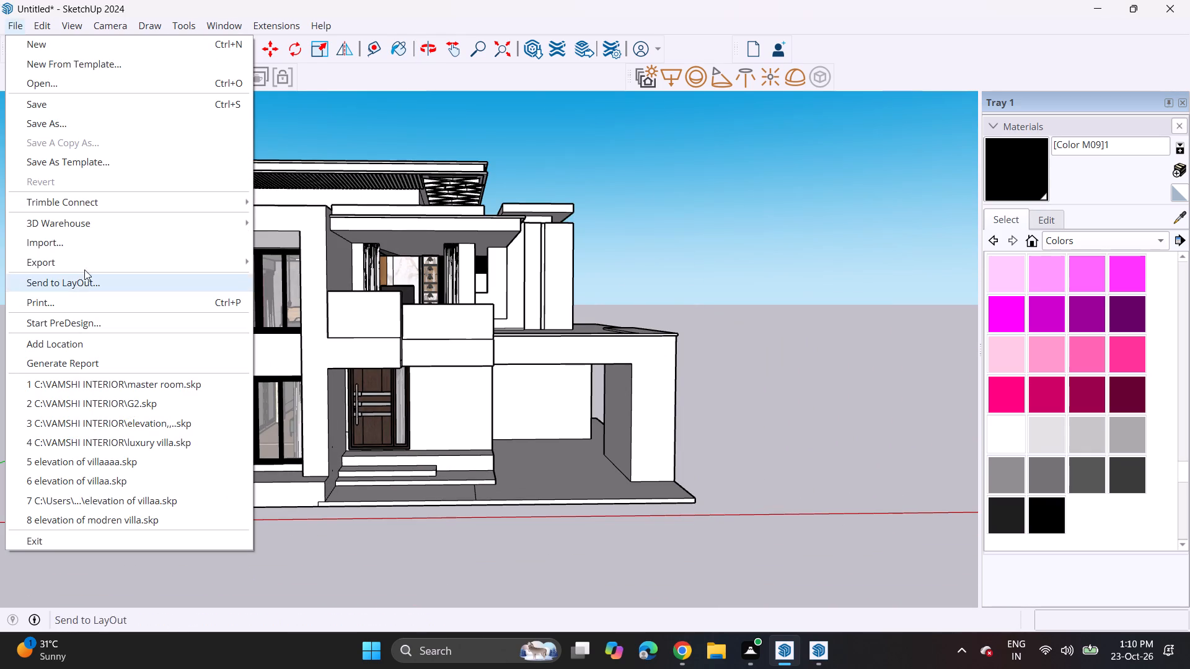
{"action": "left_click", "coordinate": [92, 248]}
{"action": "scroll", "coordinate": [255, 232], "scroll_direction": "down", "scroll_amount": 4}
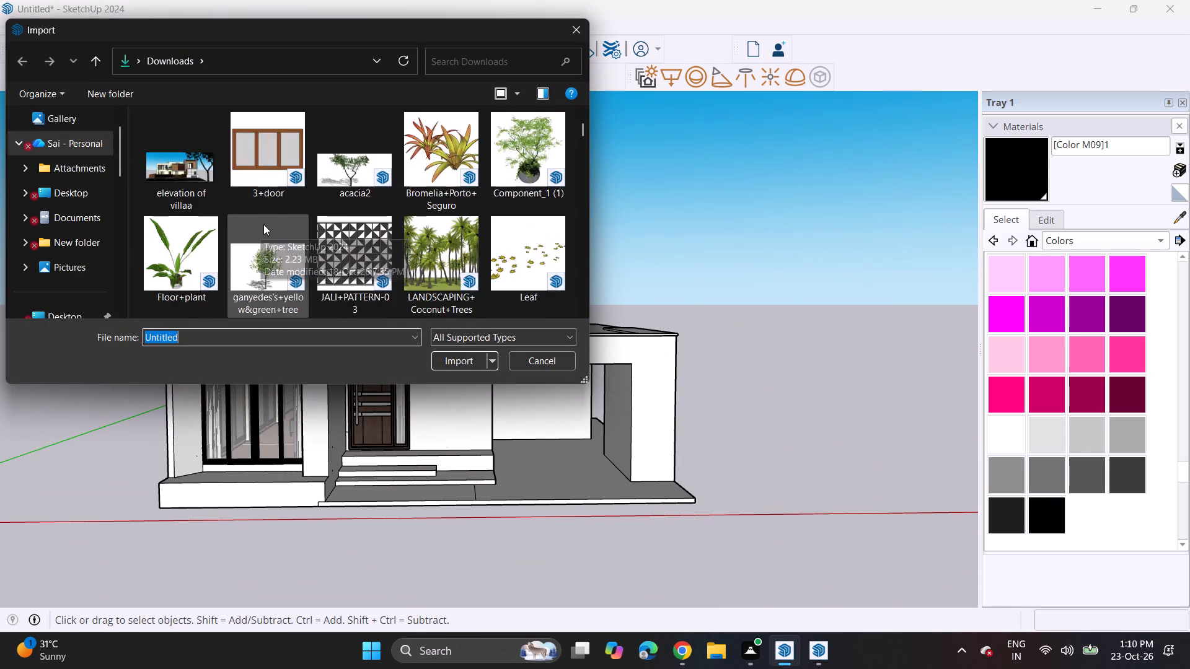
{"action": "scroll", "coordinate": [263, 224], "scroll_direction": "down", "scroll_amount": 16}
{"action": "scroll", "coordinate": [295, 255], "scroll_direction": "up", "scroll_amount": 1}
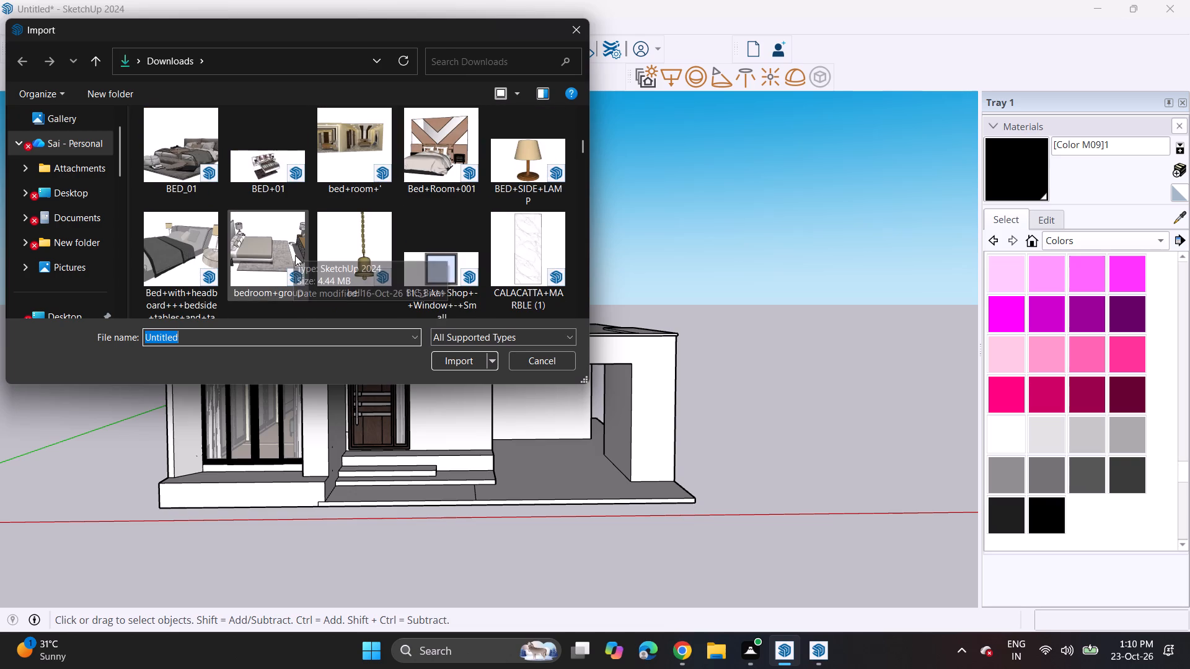
{"action": "scroll", "coordinate": [343, 226], "scroll_direction": "down", "scroll_amount": 1}
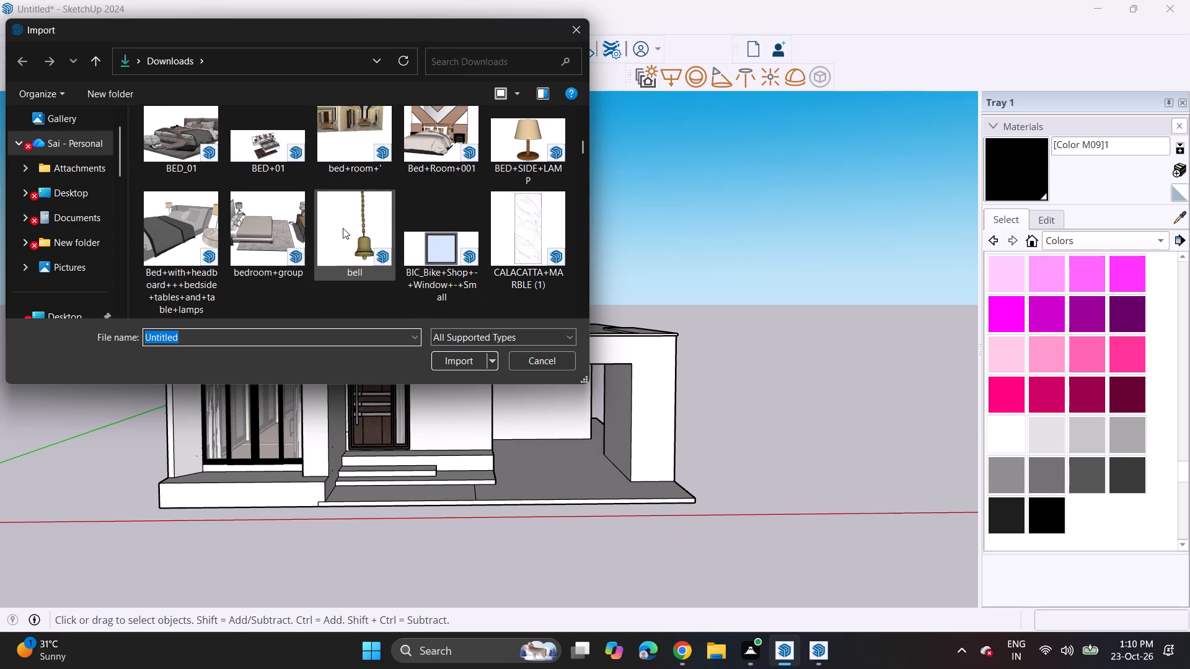
{"action": "scroll", "coordinate": [343, 228], "scroll_direction": "down", "scroll_amount": 6}
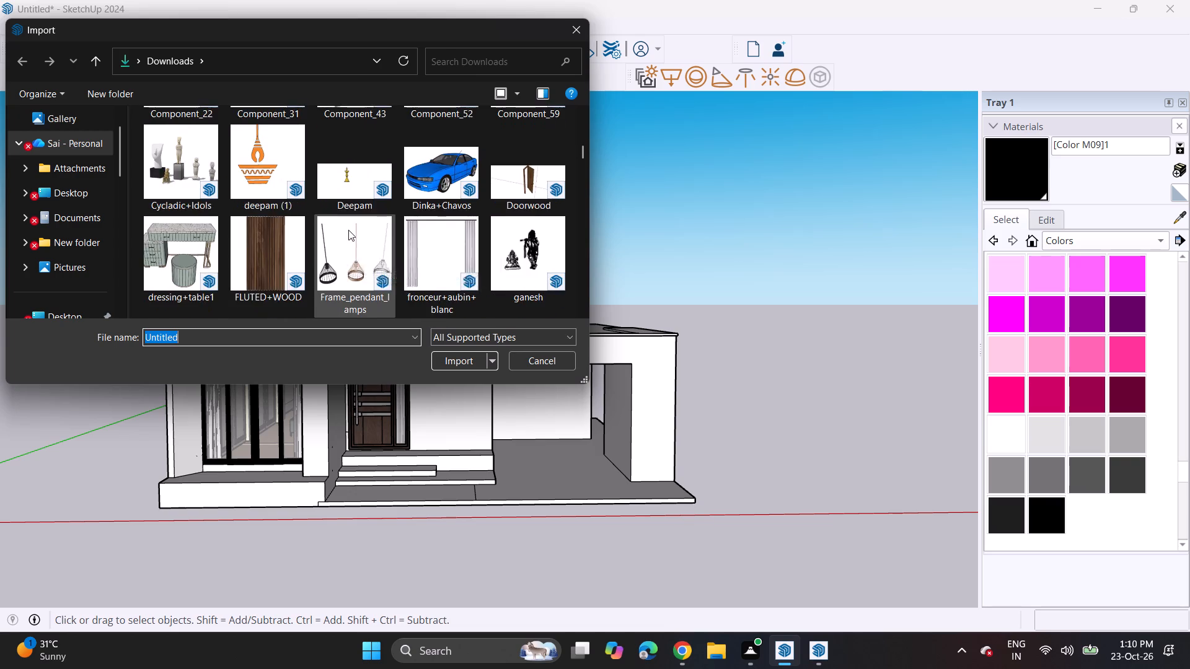
{"action": "scroll", "coordinate": [348, 230], "scroll_direction": "down", "scroll_amount": 8}
{"action": "scroll", "coordinate": [348, 230], "scroll_direction": "up", "scroll_amount": 1}
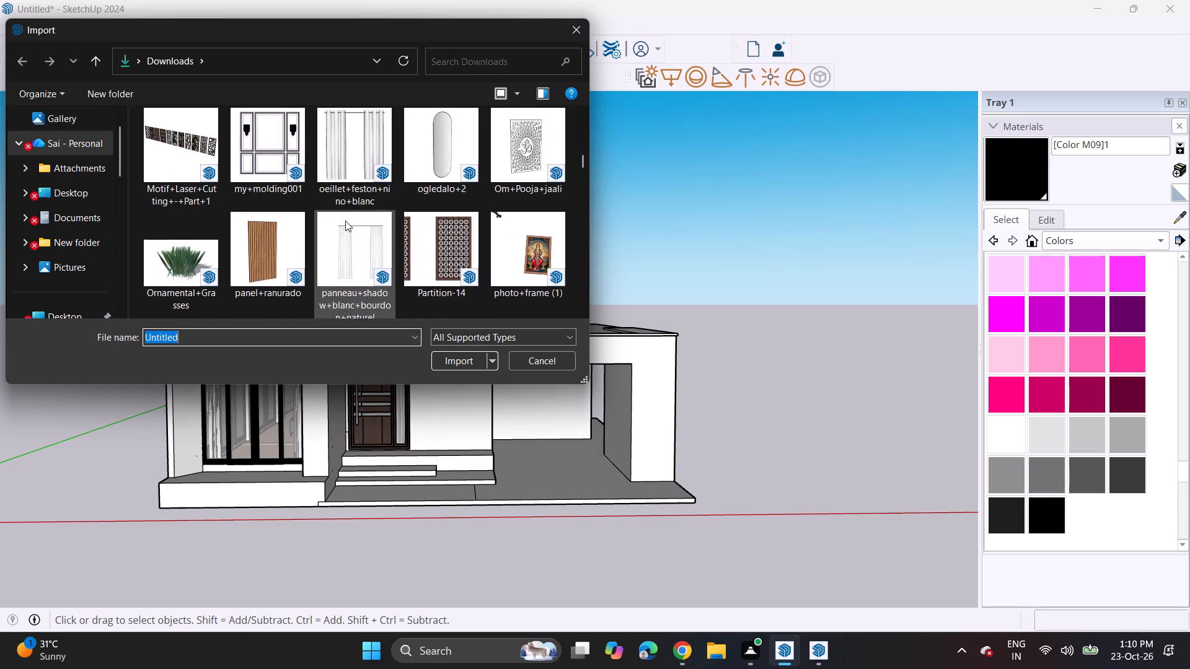
{"action": "scroll", "coordinate": [345, 217], "scroll_direction": "down", "scroll_amount": 8}
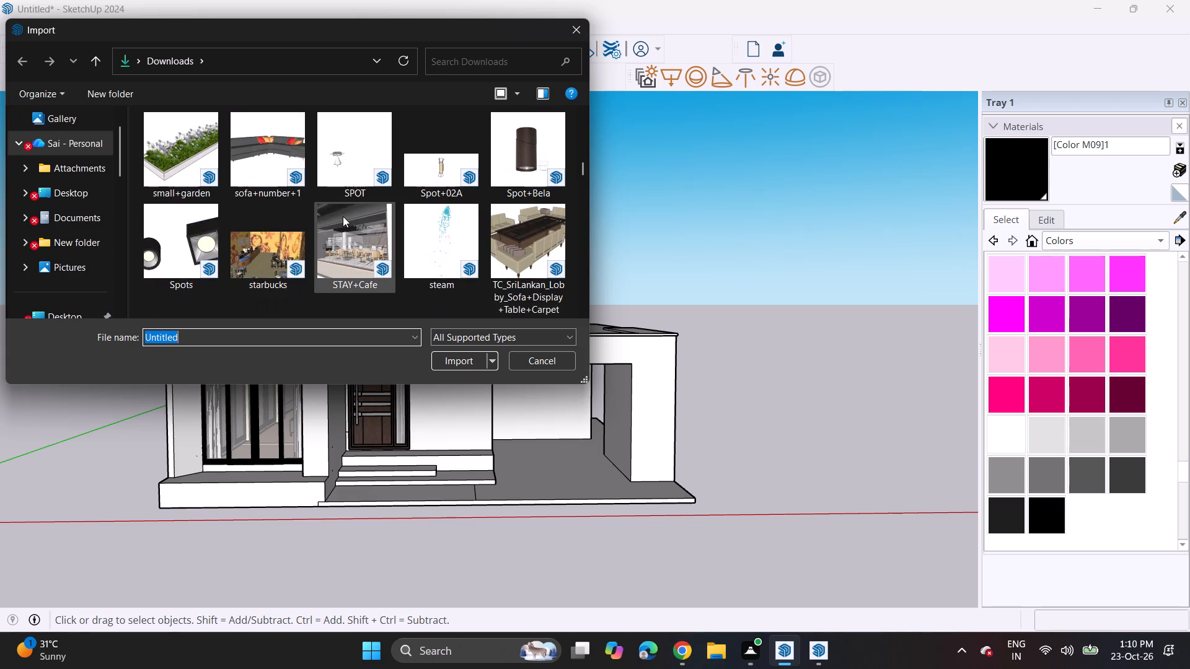
{"action": "scroll", "coordinate": [342, 216], "scroll_direction": "down", "scroll_amount": 7}
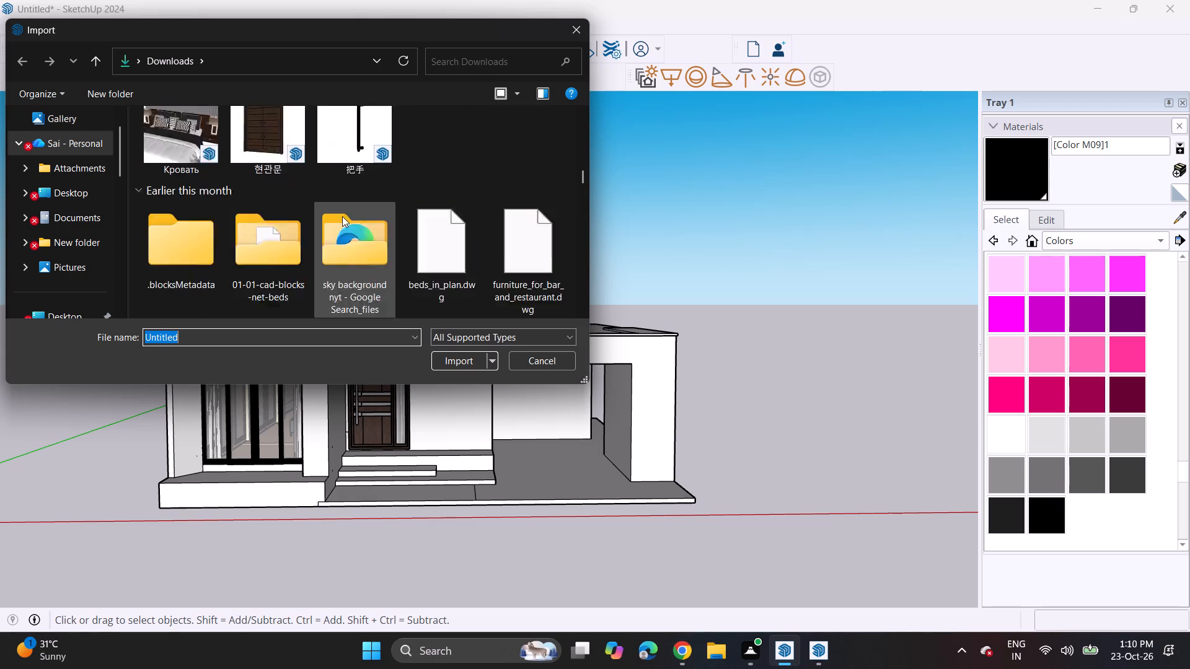
{"action": "scroll", "coordinate": [342, 216], "scroll_direction": "down", "scroll_amount": 7}
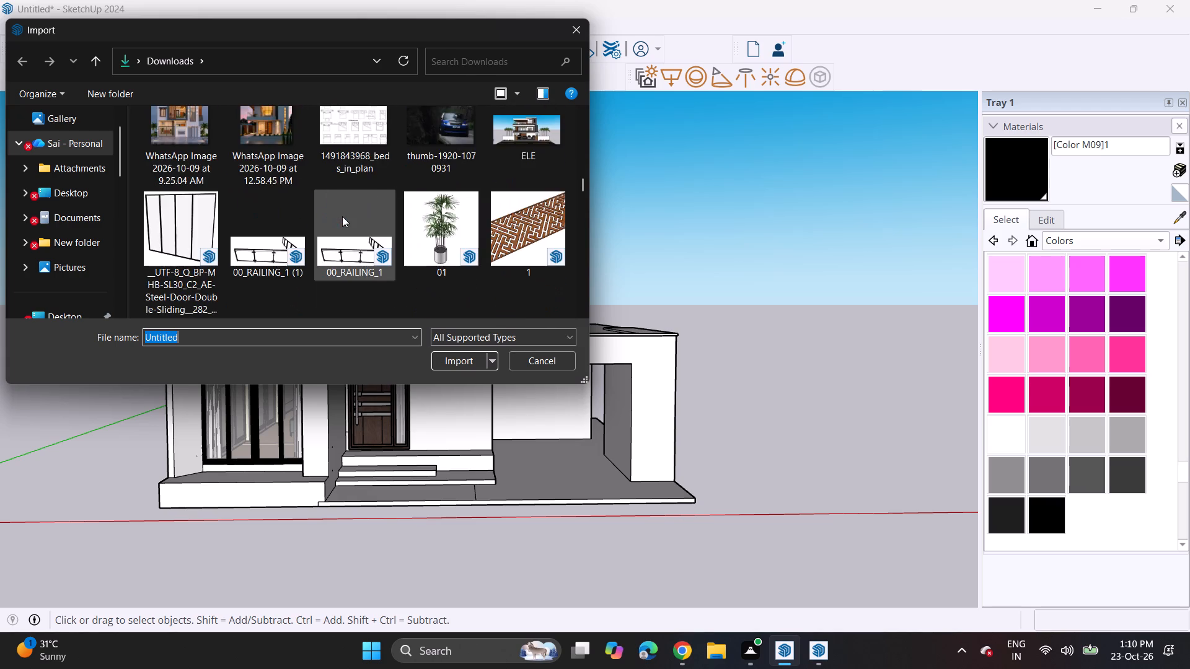
{"action": "scroll", "coordinate": [342, 216], "scroll_direction": "down", "scroll_amount": 3}
{"action": "scroll", "coordinate": [342, 216], "scroll_direction": "up", "scroll_amount": 4}
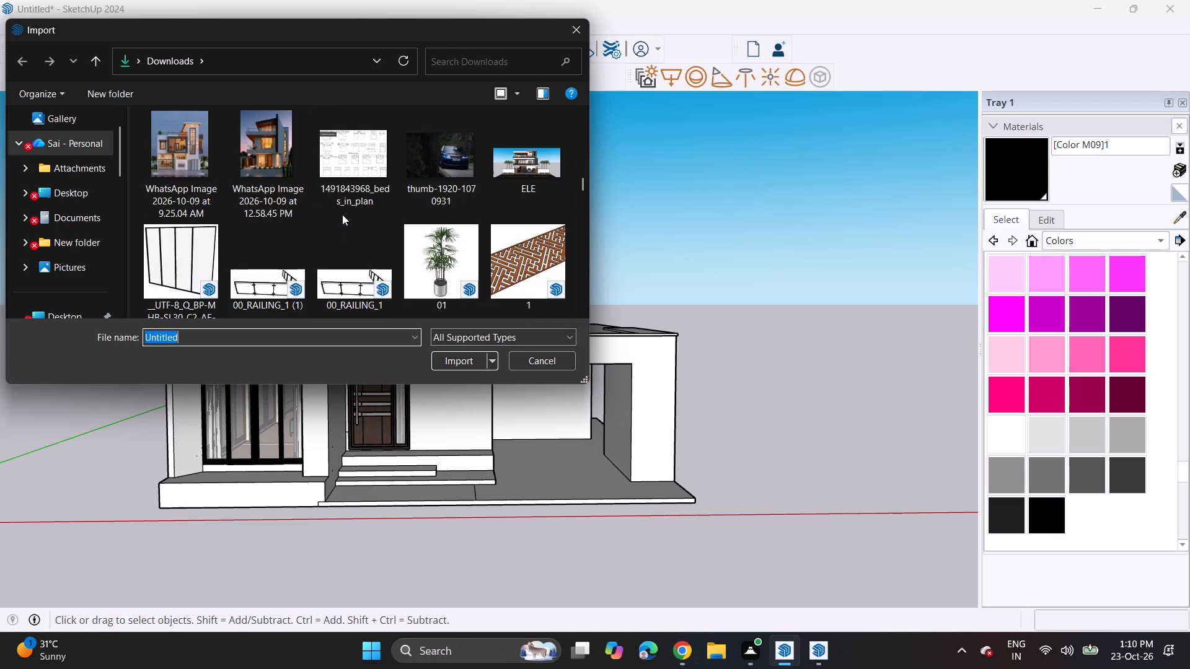
{"action": "scroll", "coordinate": [342, 214], "scroll_direction": "down", "scroll_amount": 2}
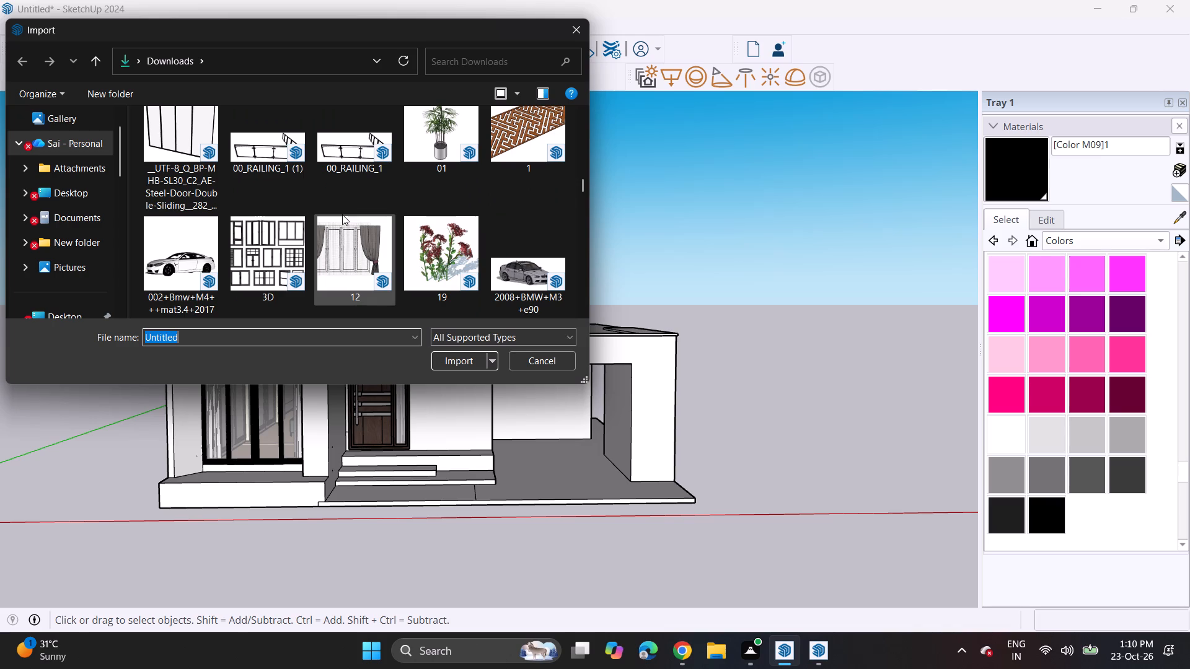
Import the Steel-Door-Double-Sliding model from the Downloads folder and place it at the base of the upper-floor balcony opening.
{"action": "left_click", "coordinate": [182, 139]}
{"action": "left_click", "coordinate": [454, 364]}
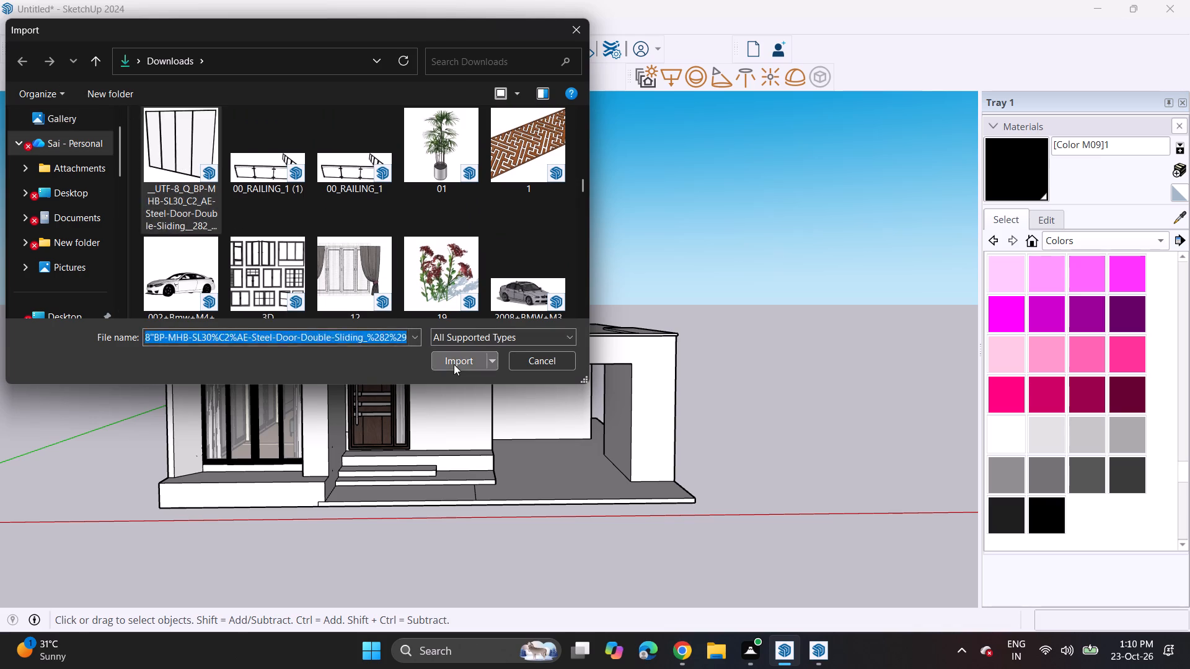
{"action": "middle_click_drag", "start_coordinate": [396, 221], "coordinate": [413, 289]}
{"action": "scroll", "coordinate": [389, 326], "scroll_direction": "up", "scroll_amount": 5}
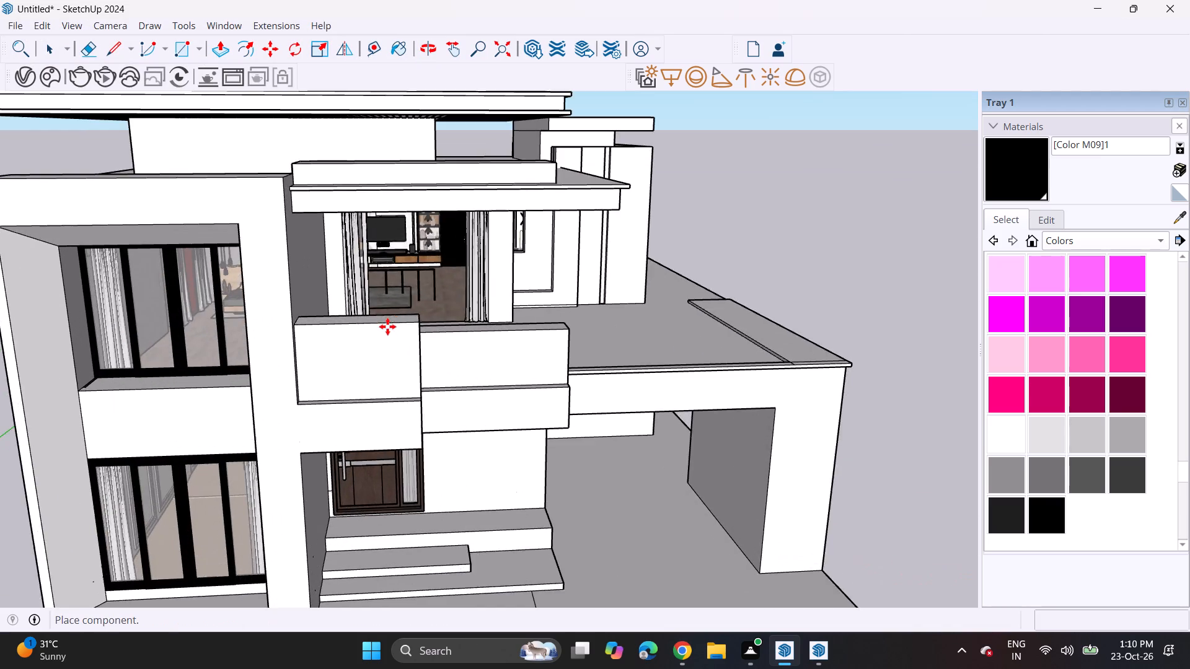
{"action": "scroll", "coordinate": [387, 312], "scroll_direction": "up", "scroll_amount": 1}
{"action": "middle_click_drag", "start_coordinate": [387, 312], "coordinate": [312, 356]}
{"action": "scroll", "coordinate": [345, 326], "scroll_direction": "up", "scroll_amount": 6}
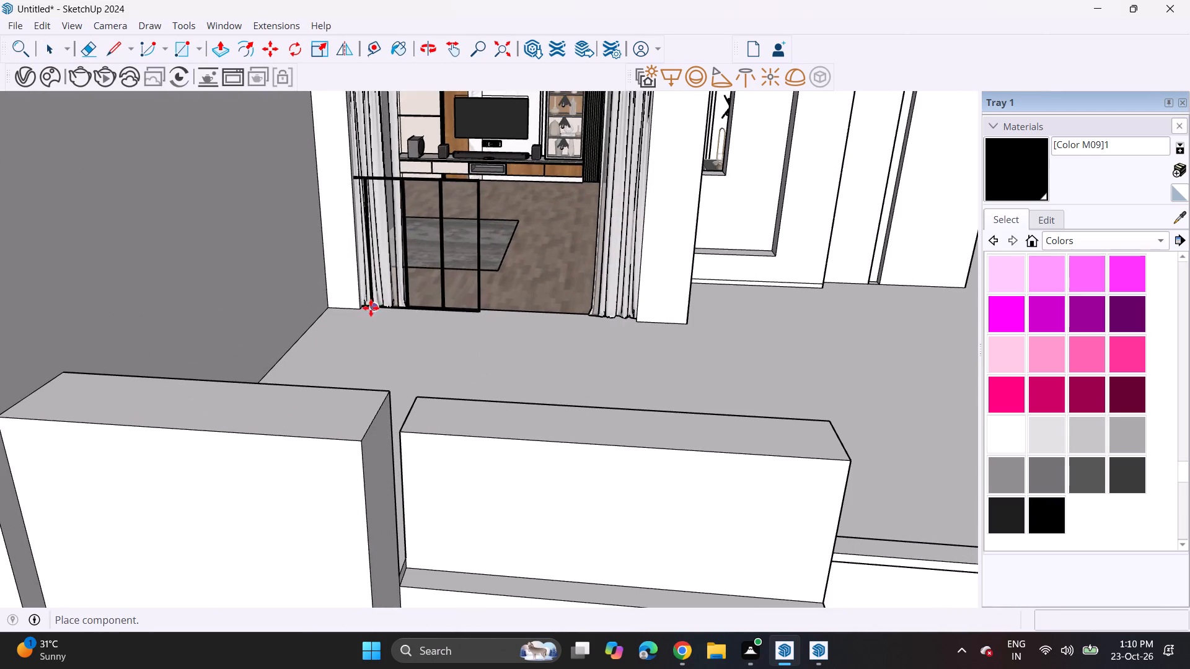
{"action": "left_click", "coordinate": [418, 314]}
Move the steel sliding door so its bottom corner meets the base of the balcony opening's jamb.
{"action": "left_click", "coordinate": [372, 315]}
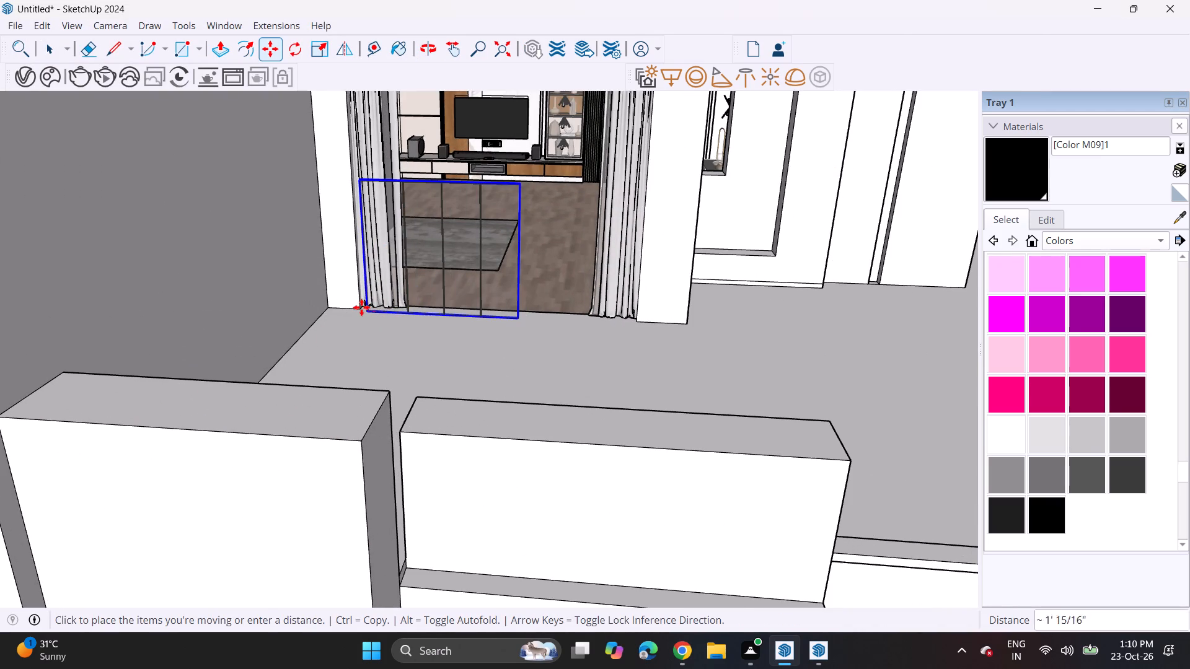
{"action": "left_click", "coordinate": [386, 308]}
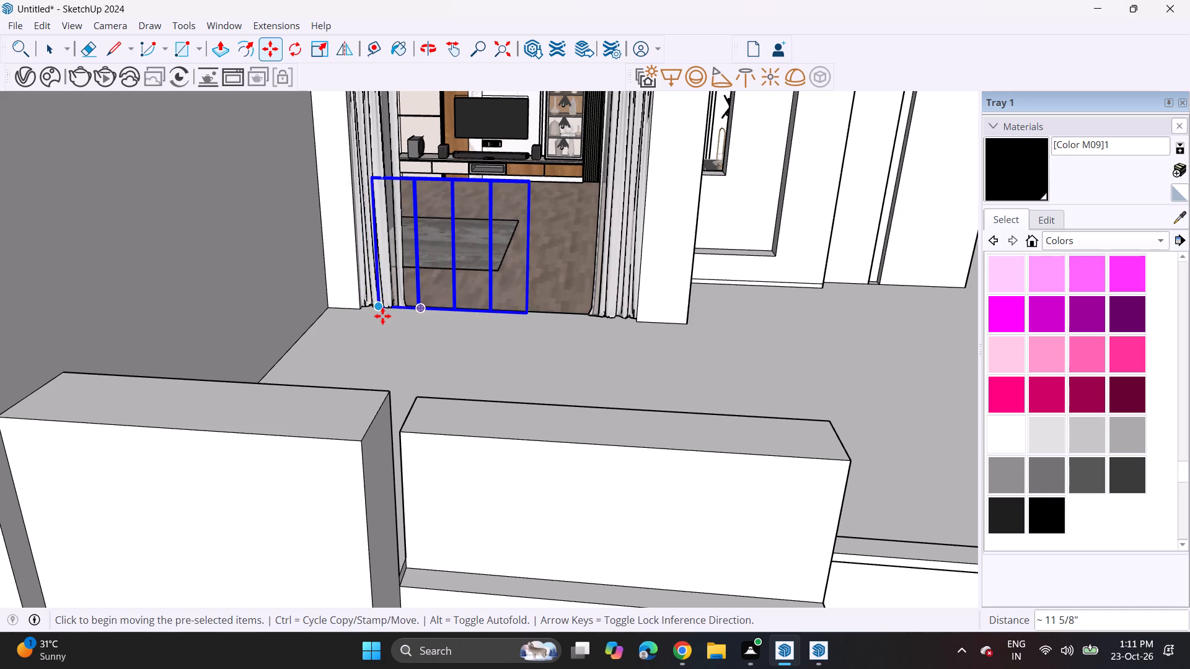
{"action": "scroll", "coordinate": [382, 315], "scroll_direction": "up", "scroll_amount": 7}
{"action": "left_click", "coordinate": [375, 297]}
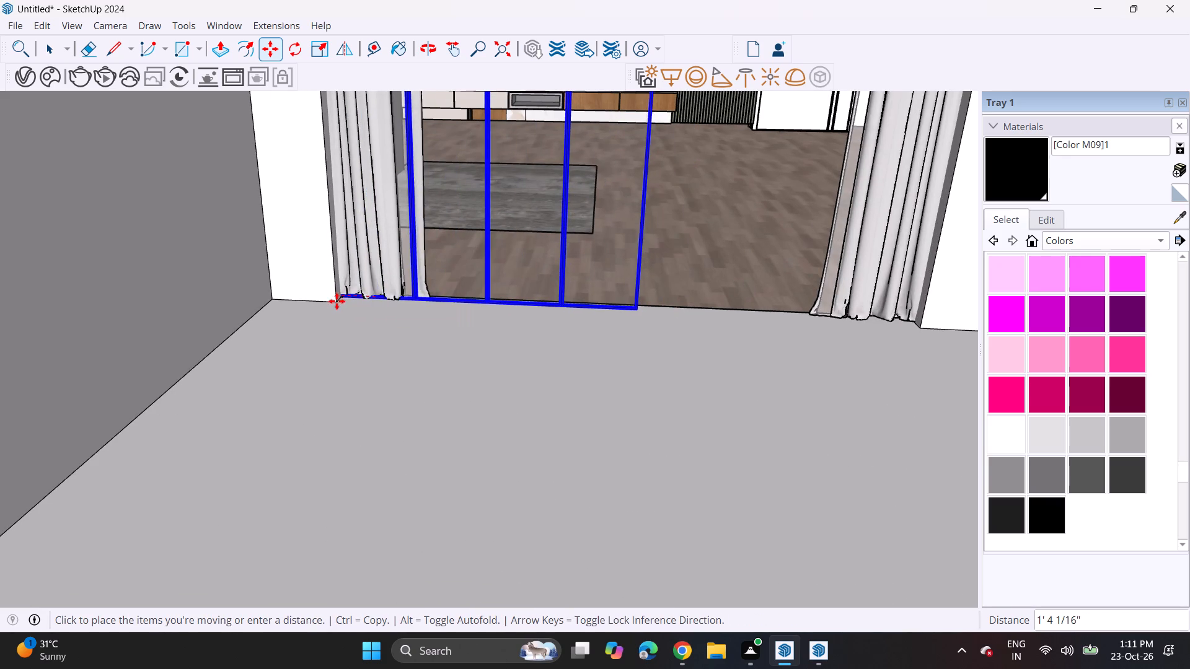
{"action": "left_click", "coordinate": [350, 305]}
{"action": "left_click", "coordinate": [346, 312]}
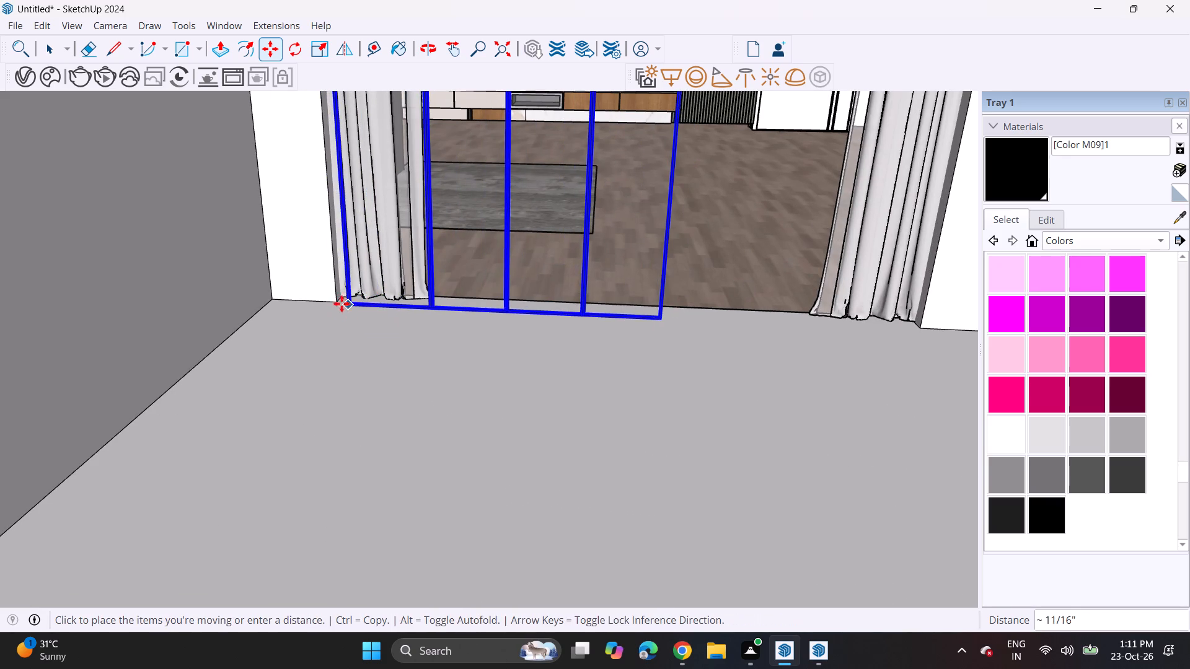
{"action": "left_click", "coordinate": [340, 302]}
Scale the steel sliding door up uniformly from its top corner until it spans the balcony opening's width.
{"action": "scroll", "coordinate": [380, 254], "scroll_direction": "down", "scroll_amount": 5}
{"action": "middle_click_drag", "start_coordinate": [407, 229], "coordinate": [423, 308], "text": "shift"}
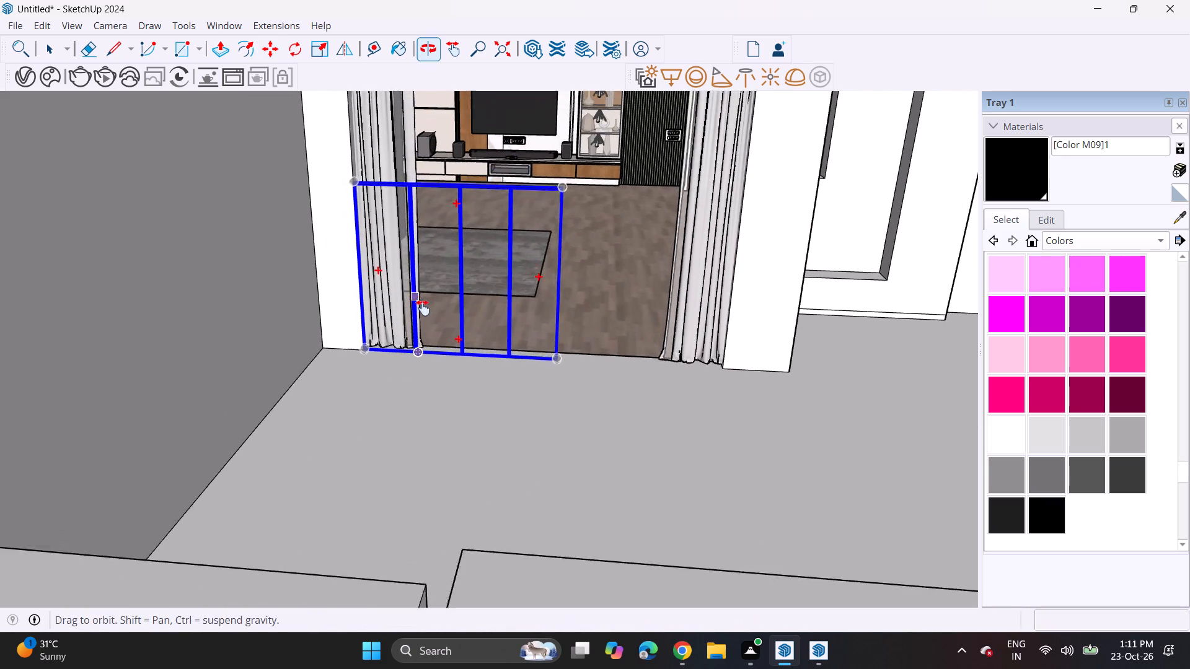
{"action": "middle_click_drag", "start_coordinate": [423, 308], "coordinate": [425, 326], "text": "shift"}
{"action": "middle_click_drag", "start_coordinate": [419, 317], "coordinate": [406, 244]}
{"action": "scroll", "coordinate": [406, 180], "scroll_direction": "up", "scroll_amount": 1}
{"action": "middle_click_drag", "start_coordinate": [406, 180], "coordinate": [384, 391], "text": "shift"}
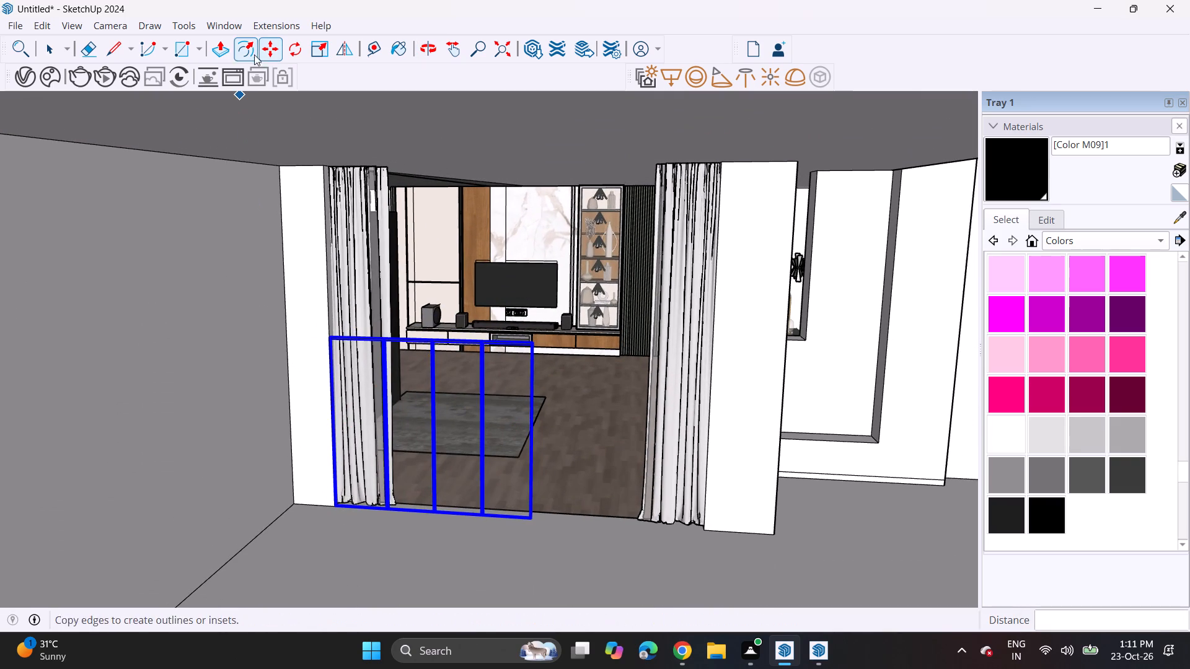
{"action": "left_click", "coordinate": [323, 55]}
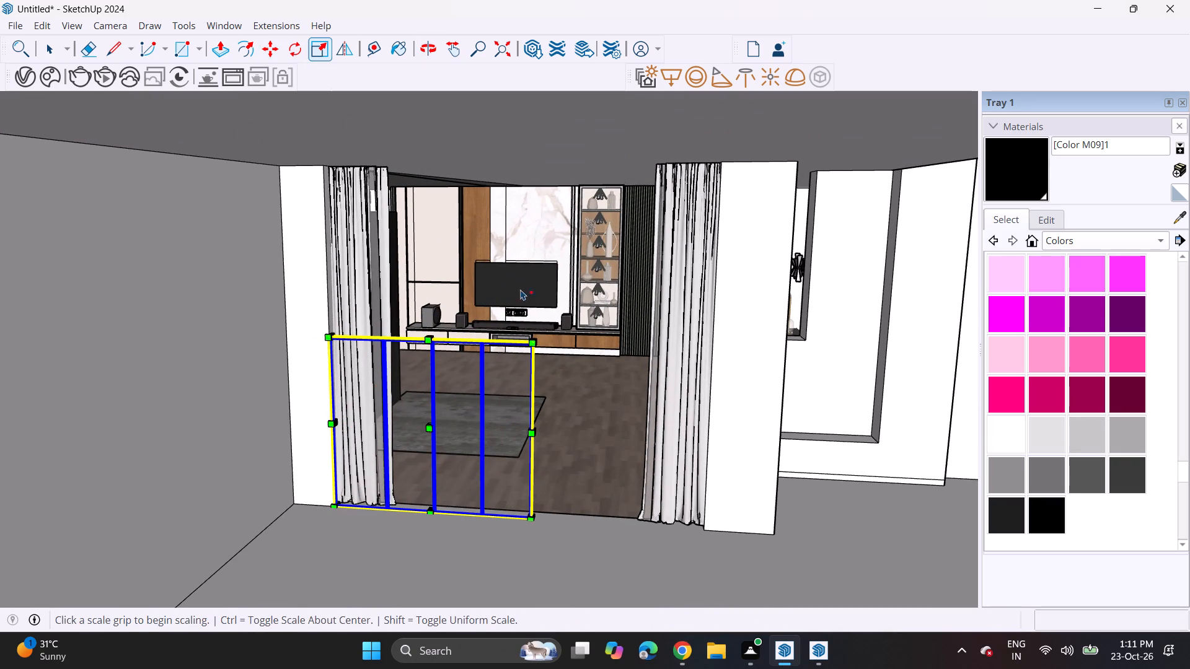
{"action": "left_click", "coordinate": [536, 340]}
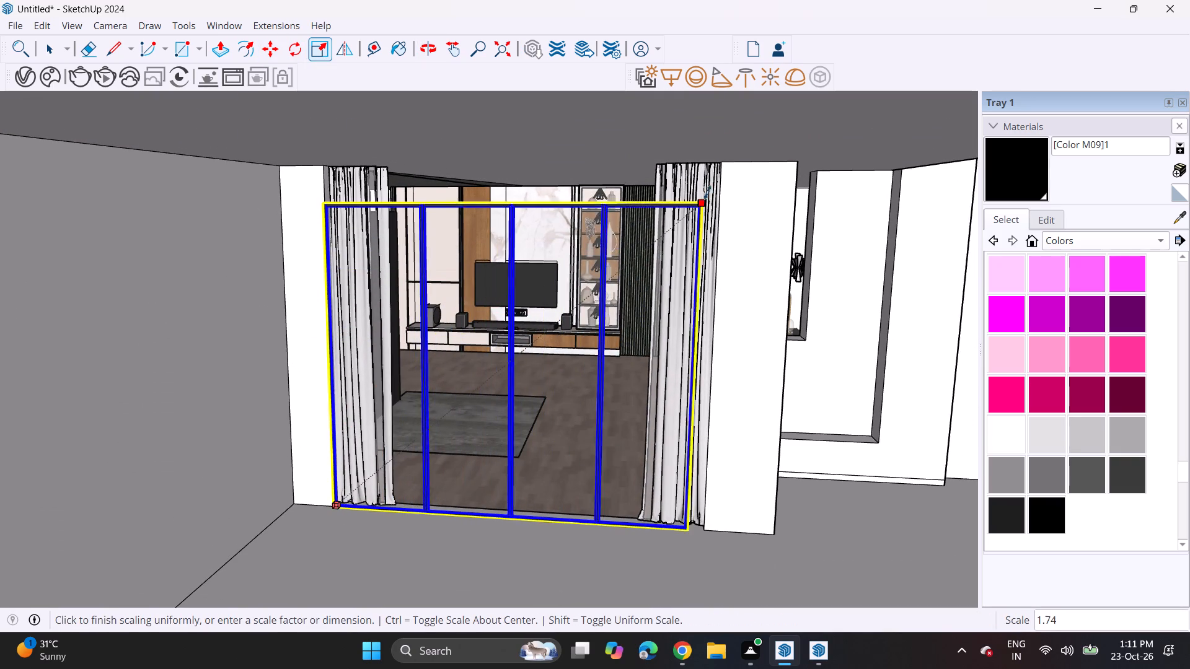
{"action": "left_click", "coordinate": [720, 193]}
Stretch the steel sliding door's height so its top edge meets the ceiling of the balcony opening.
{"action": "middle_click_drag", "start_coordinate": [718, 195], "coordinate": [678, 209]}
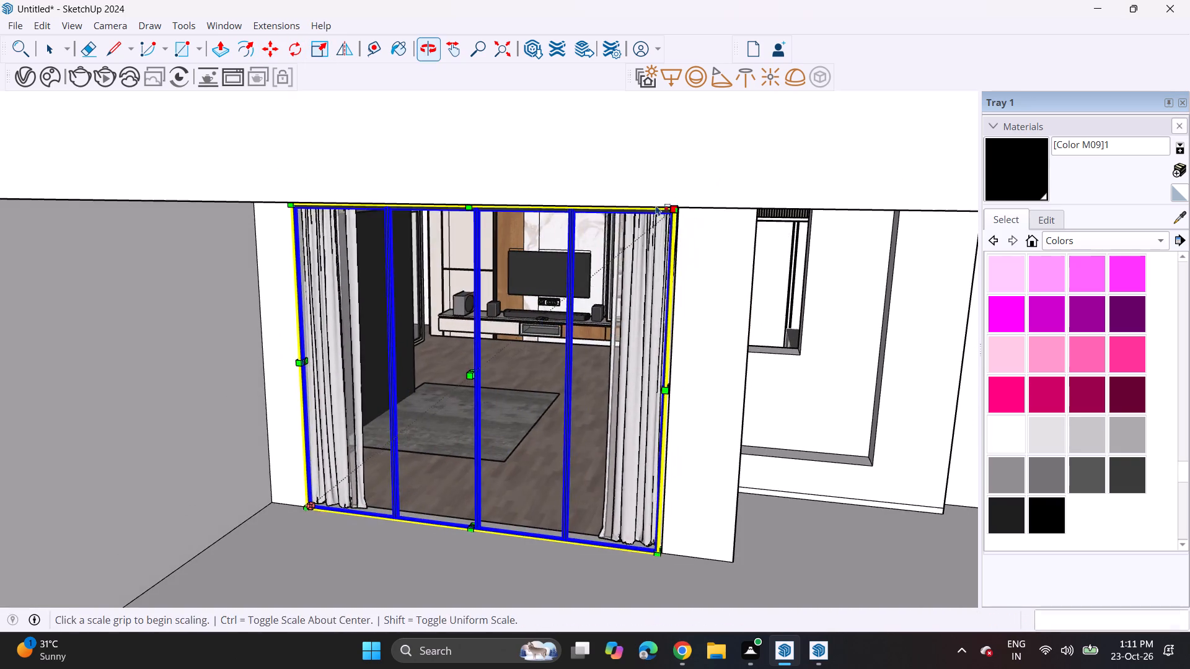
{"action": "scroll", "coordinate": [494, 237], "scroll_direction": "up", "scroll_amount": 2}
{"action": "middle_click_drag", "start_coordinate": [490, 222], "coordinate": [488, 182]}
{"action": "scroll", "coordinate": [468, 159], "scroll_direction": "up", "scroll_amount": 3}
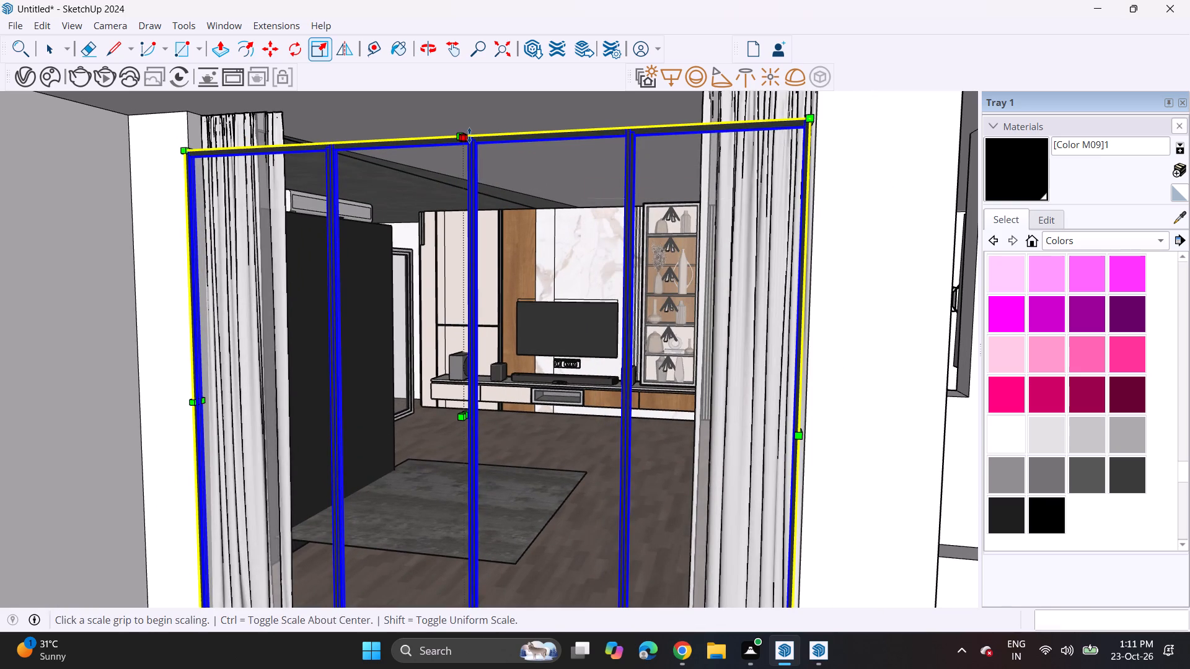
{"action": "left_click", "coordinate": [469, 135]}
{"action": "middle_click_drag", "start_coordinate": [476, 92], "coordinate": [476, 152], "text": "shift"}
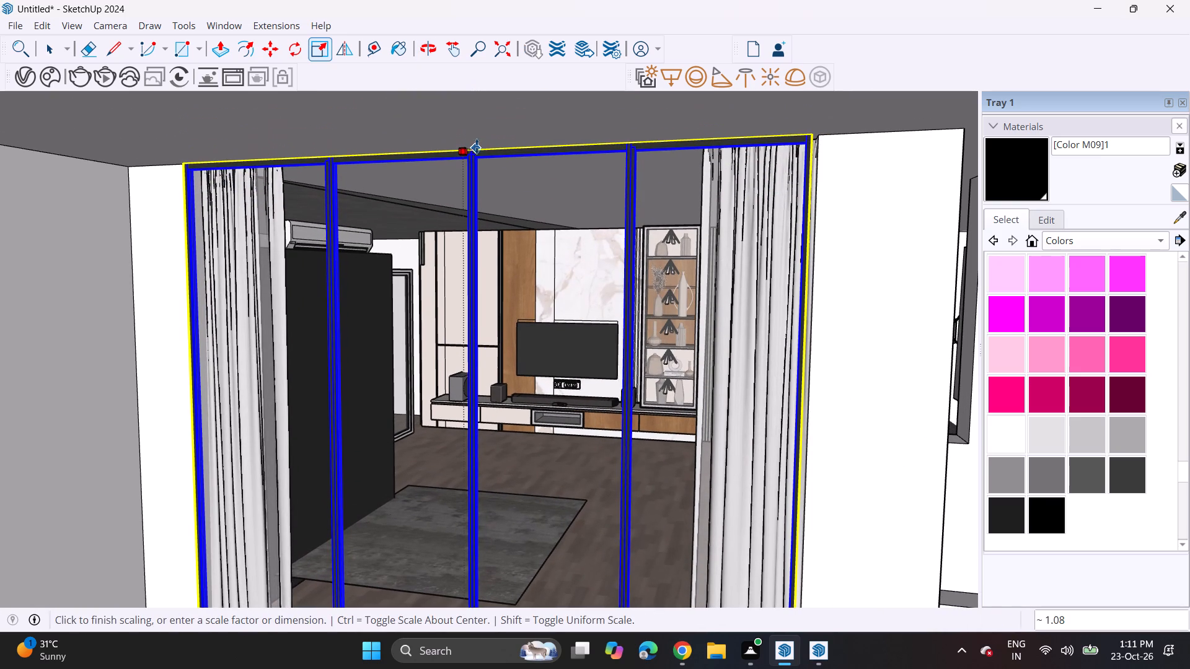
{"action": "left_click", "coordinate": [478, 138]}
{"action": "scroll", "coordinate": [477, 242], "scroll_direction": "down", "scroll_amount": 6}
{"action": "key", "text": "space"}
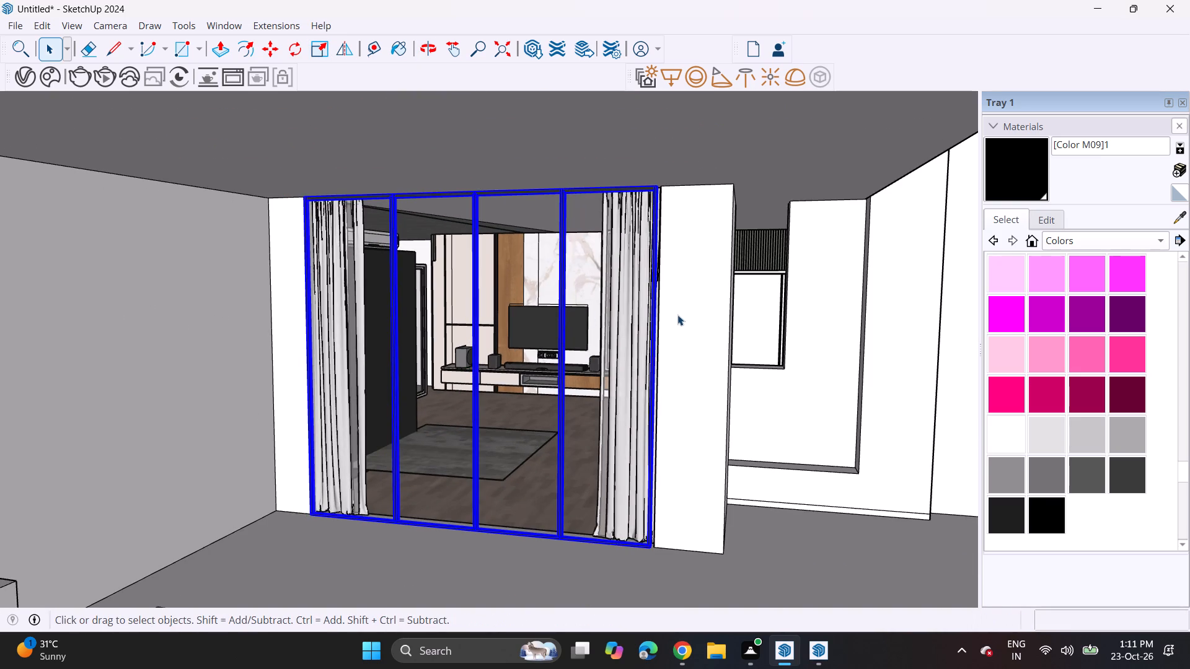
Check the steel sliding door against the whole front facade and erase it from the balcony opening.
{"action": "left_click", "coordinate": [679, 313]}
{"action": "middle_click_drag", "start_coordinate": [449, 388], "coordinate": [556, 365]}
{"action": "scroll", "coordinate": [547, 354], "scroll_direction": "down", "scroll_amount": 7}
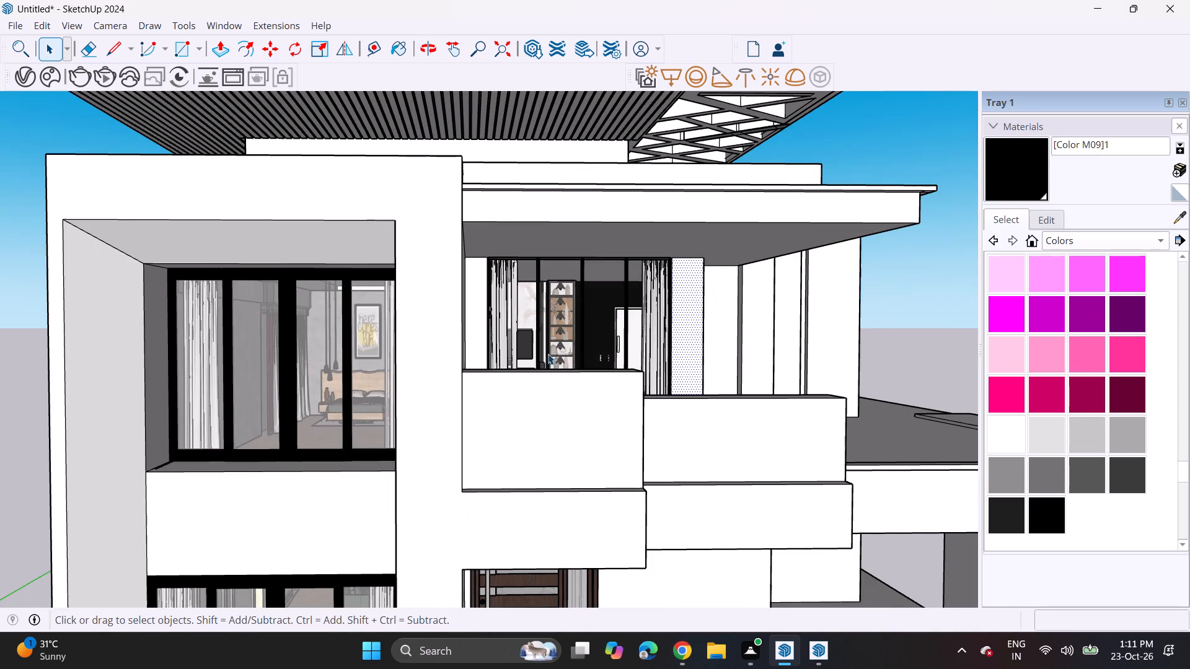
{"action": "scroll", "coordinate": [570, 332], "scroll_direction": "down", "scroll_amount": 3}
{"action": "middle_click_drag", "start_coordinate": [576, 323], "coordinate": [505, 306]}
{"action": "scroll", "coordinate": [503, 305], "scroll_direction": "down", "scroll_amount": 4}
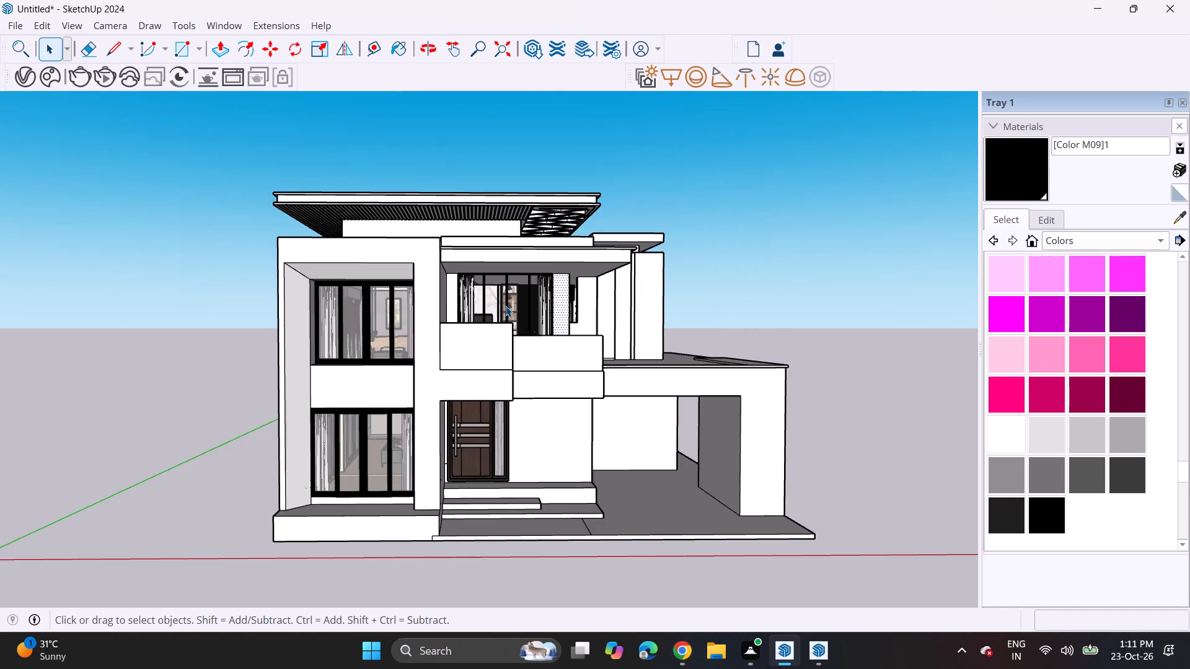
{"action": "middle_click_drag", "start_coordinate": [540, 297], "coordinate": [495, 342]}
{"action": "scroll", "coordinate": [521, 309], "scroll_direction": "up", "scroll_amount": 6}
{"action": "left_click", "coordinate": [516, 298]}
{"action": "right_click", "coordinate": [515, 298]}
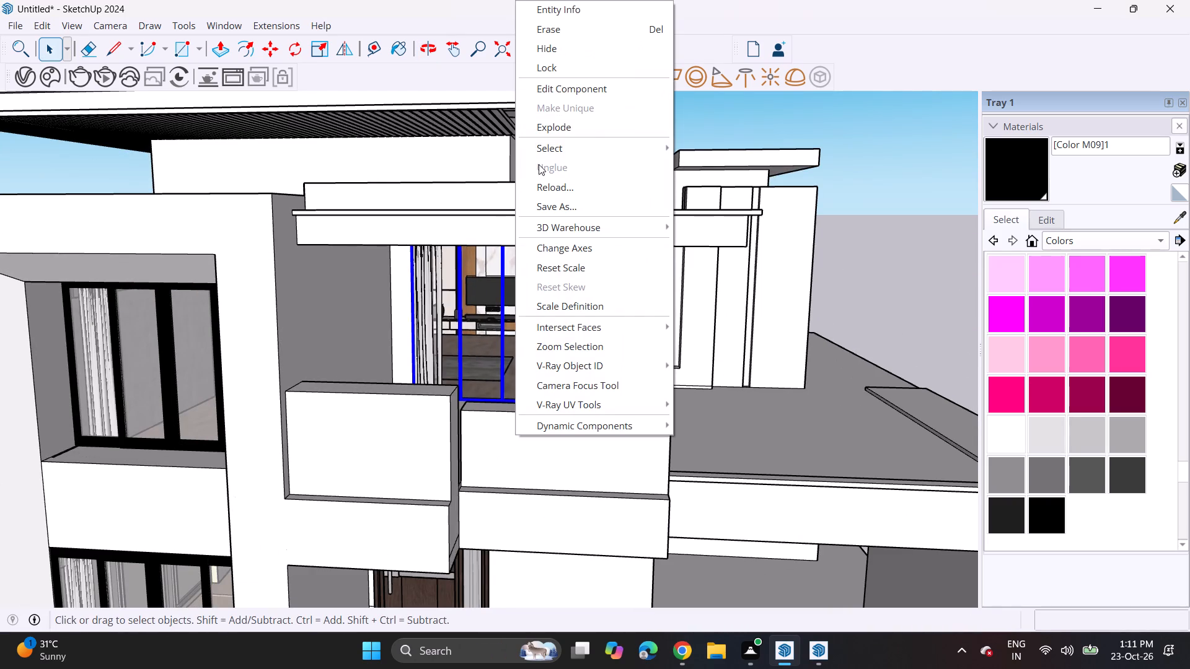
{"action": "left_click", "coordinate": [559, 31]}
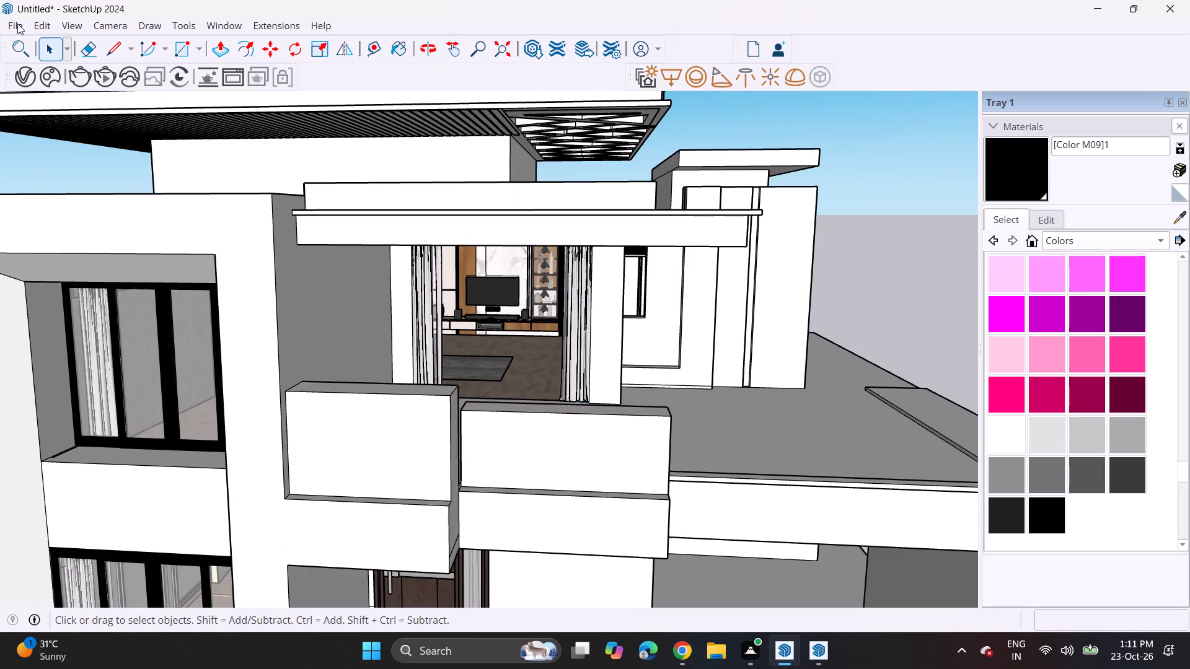
Import the Exterior+Sliding+Doors model from the Downloads folder and place it on the flat terrace beside the balcony.
{"action": "left_click", "coordinate": [17, 24]}
{"action": "left_click", "coordinate": [82, 238]}
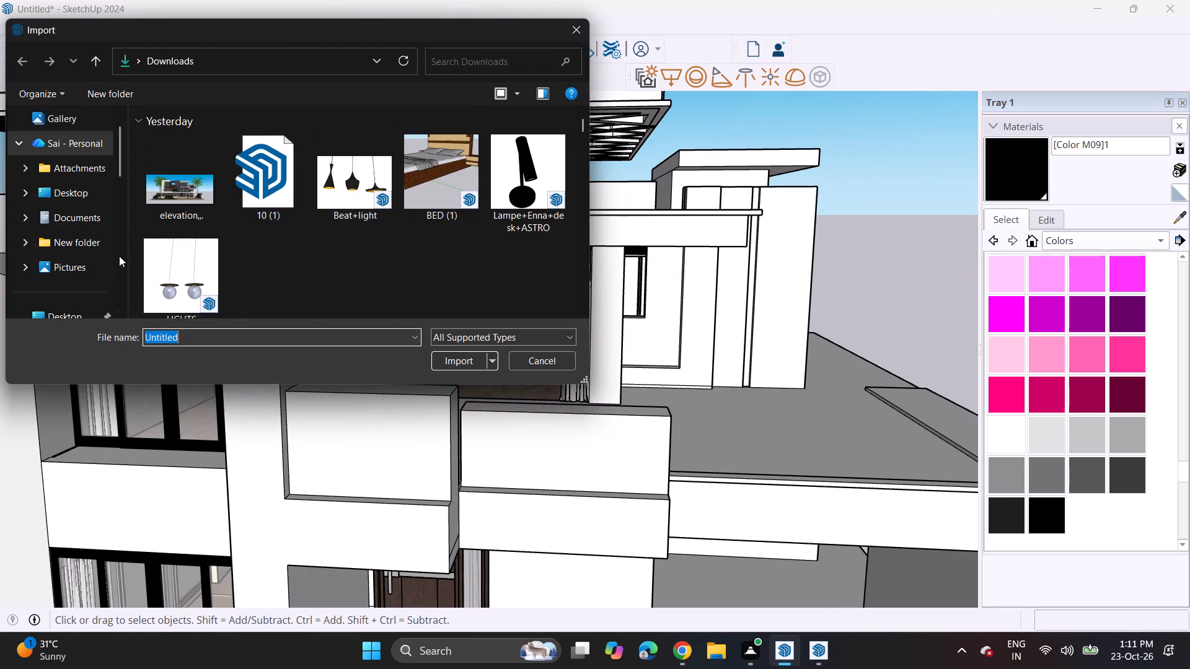
{"action": "scroll", "coordinate": [275, 233], "scroll_direction": "down", "scroll_amount": 13}
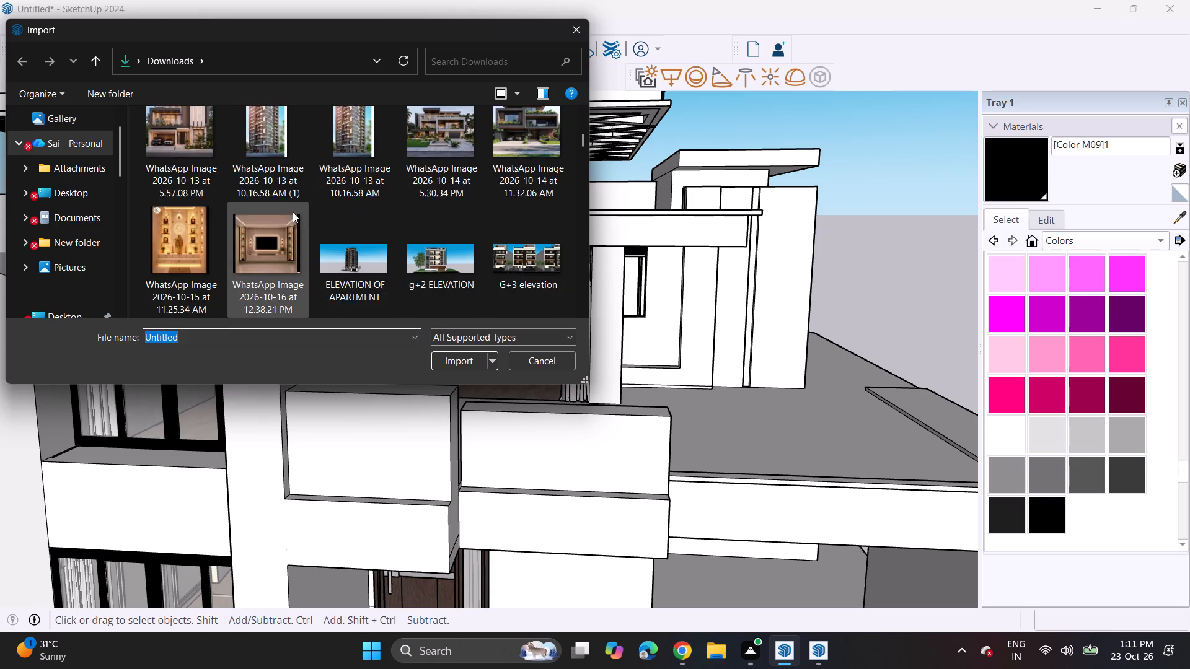
{"action": "scroll", "coordinate": [293, 212], "scroll_direction": "down", "scroll_amount": 16}
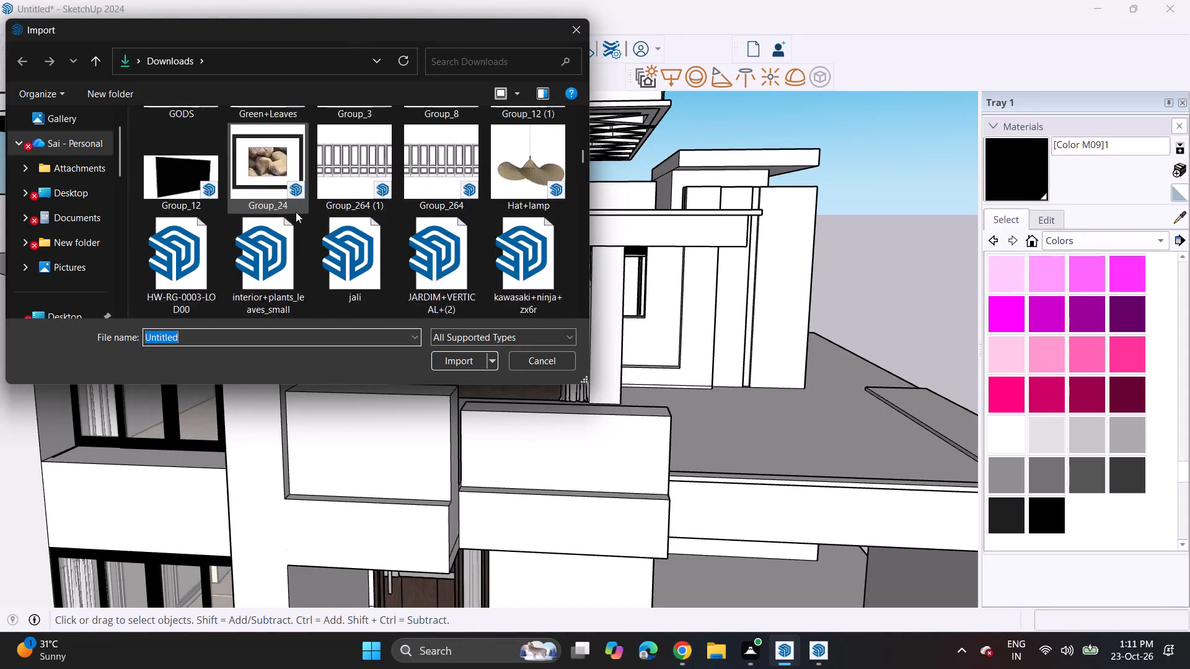
{"action": "scroll", "coordinate": [296, 212], "scroll_direction": "down", "scroll_amount": 10}
{"action": "scroll", "coordinate": [297, 209], "scroll_direction": "up", "scroll_amount": 1}
{"action": "scroll", "coordinate": [297, 208], "scroll_direction": "down", "scroll_amount": 4}
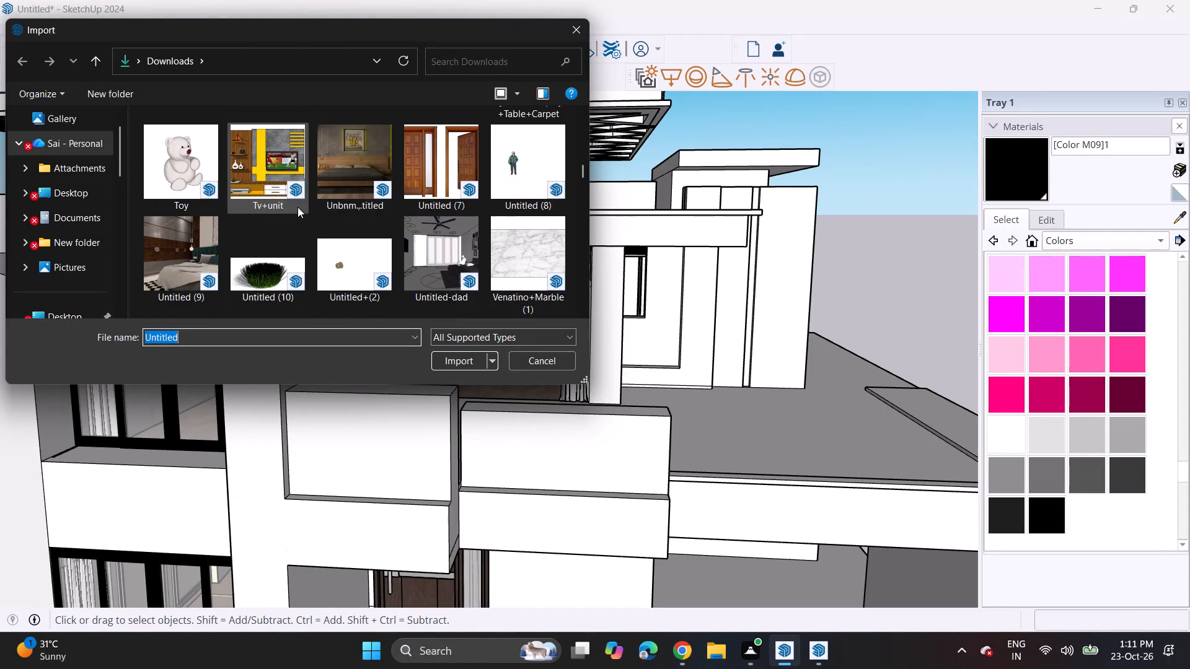
{"action": "scroll", "coordinate": [297, 207], "scroll_direction": "down", "scroll_amount": 15}
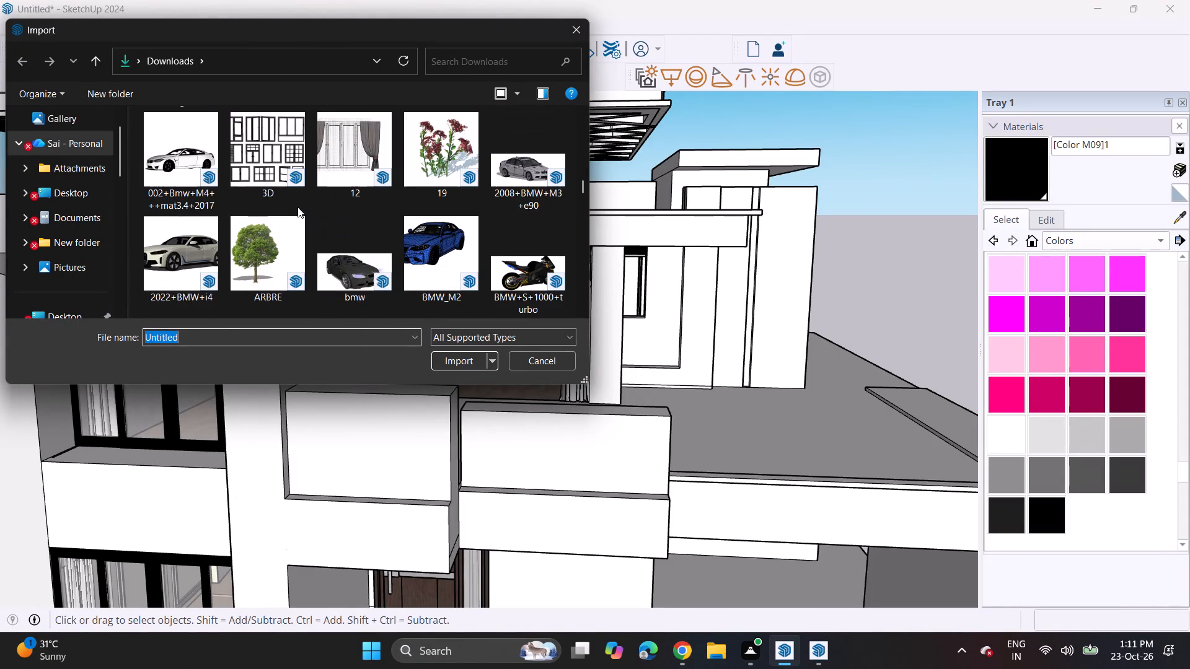
{"action": "scroll", "coordinate": [296, 207], "scroll_direction": "down", "scroll_amount": 6}
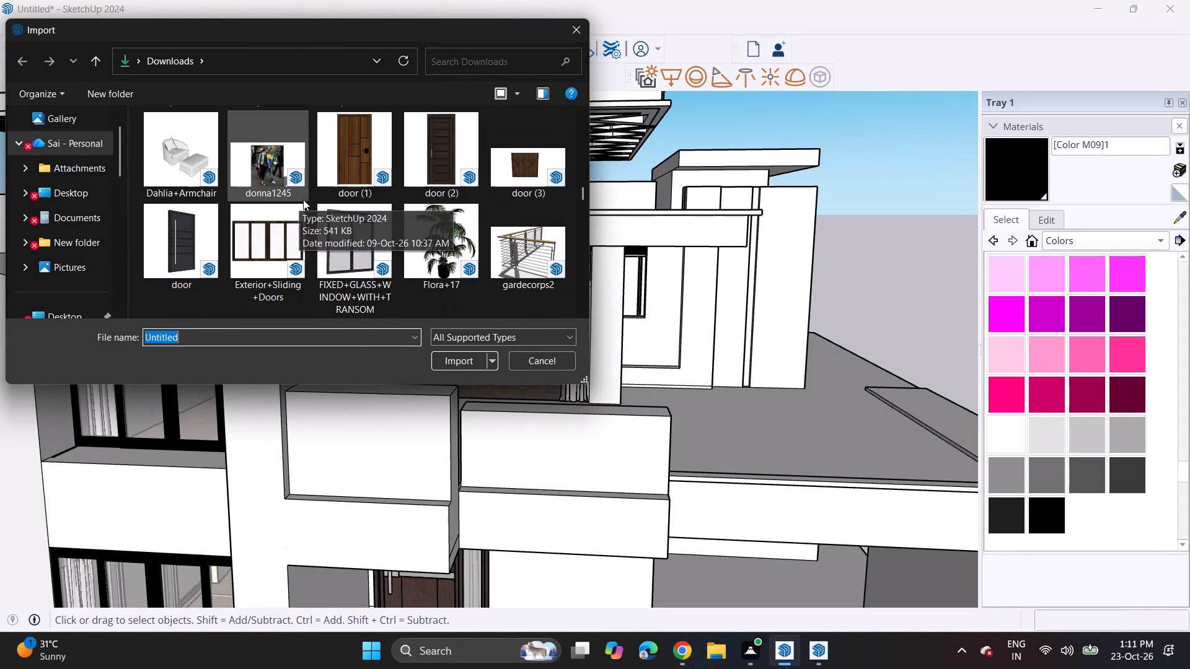
{"action": "scroll", "coordinate": [306, 196], "scroll_direction": "down", "scroll_amount": 1}
{"action": "scroll", "coordinate": [306, 197], "scroll_direction": "up", "scroll_amount": 1}
{"action": "left_click", "coordinate": [270, 239]}
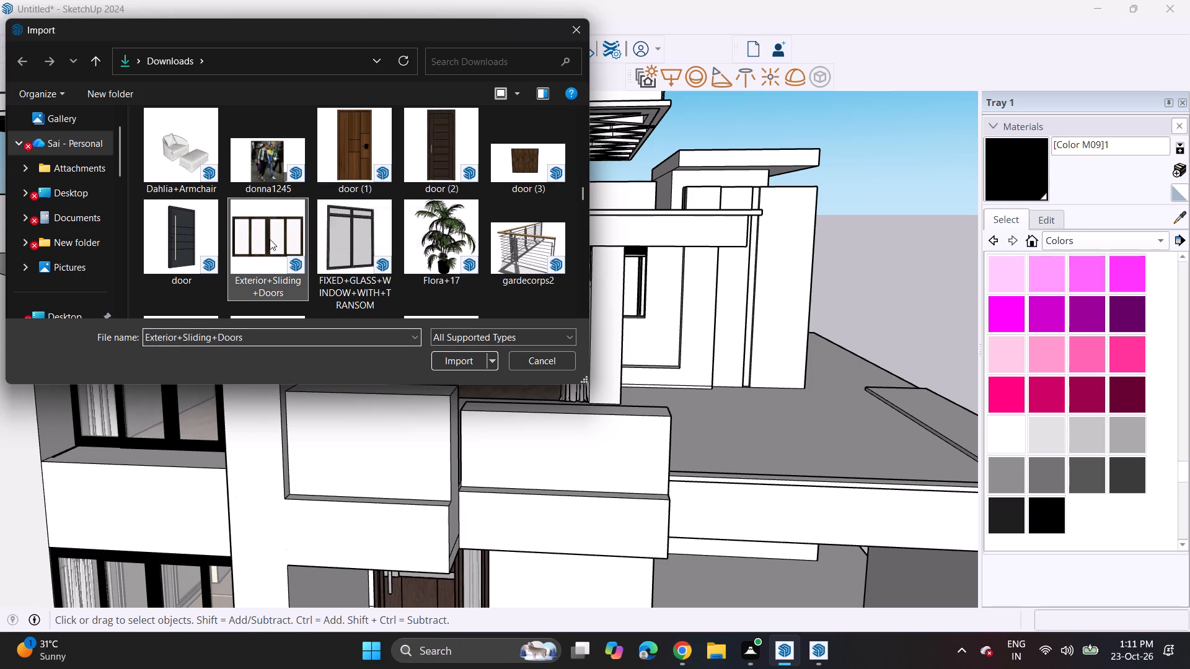
{"action": "left_click", "coordinate": [443, 358]}
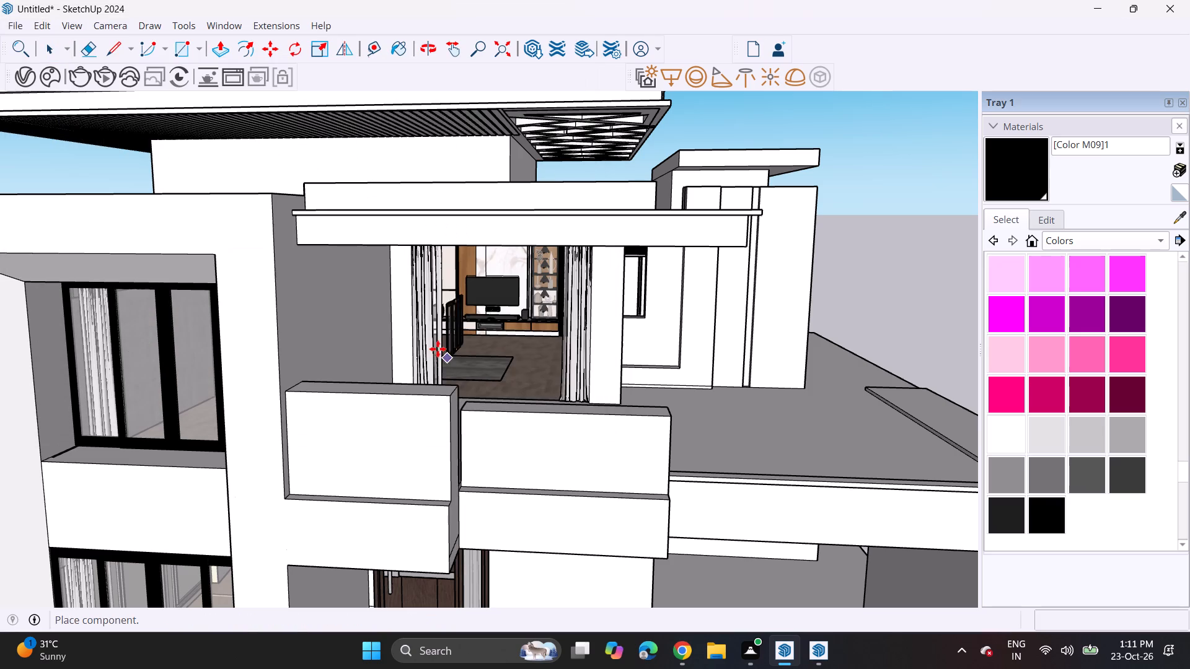
{"action": "scroll", "coordinate": [743, 408], "scroll_direction": "down", "scroll_amount": 6}
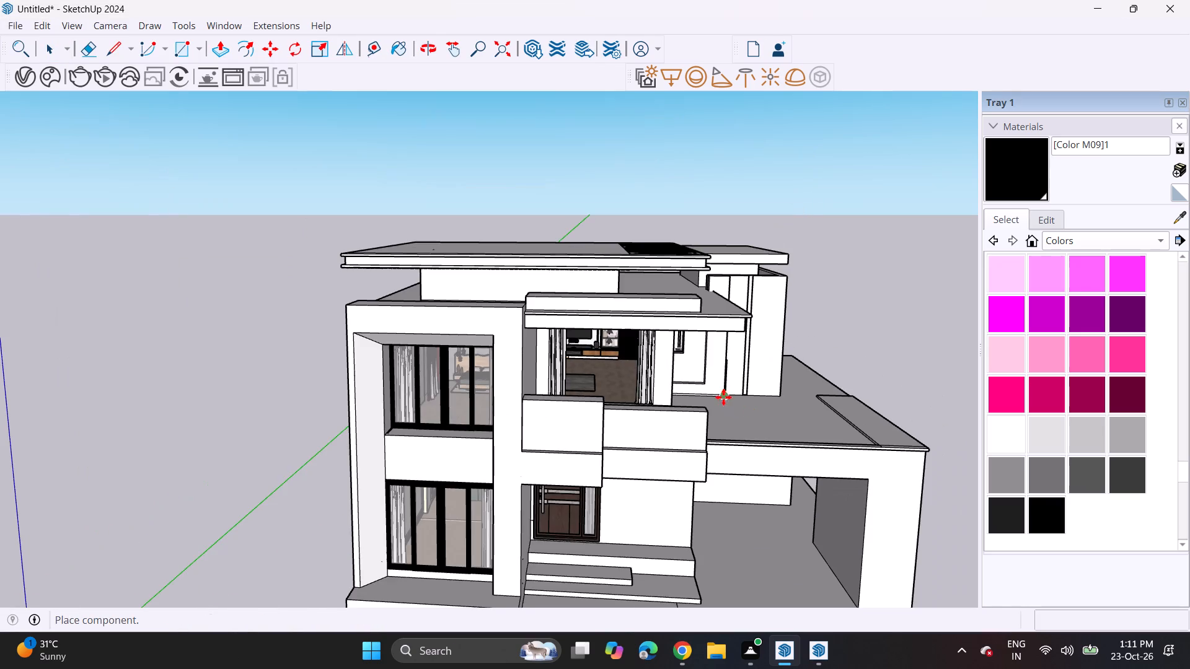
{"action": "middle_click_drag", "start_coordinate": [723, 397], "coordinate": [738, 474]}
{"action": "left_click", "coordinate": [738, 442]}
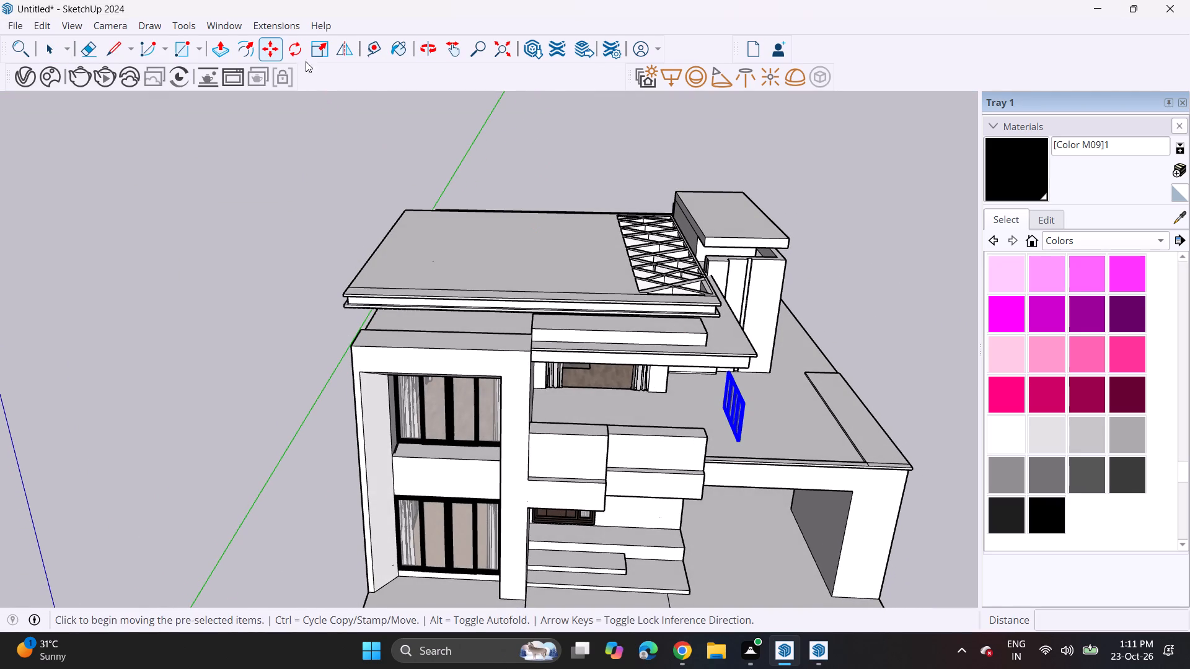
Rotate the placed sliding door unit 90 degrees in plan so it runs parallel to the front facade.
{"action": "left_click", "coordinate": [294, 56]}
{"action": "left_click", "coordinate": [770, 413]}
{"action": "left_click", "coordinate": [796, 406]}
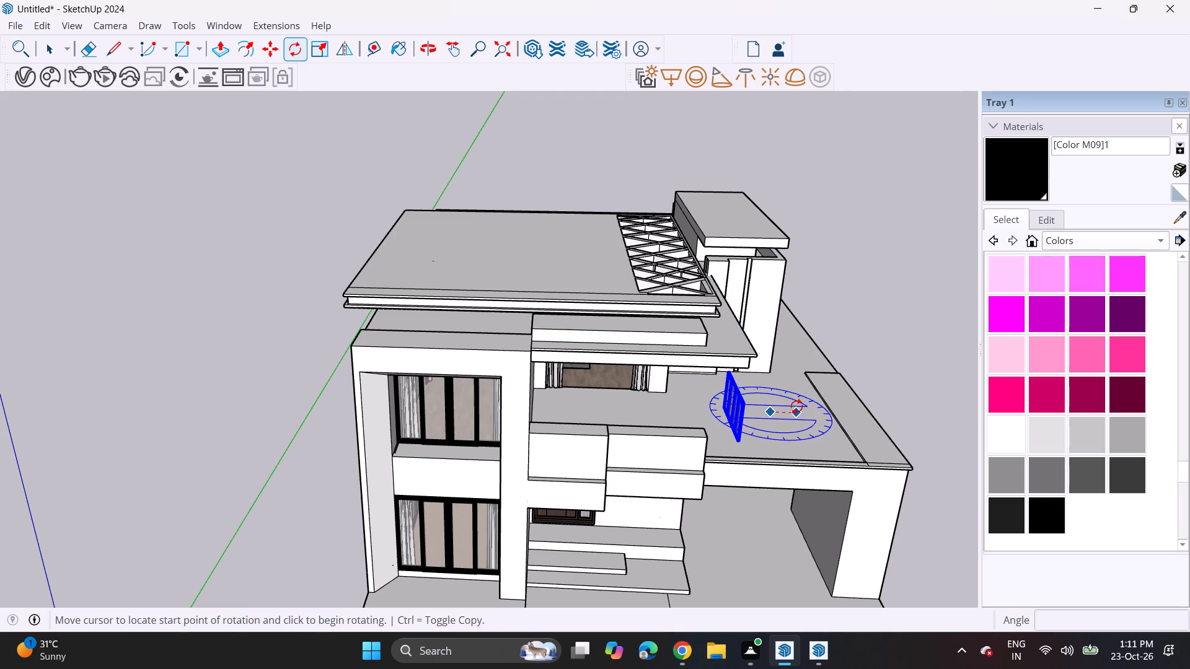
{"action": "left_click", "coordinate": [778, 432]}
Move the sliding door unit by its upper outer corner from the terrace to the balcony opening.
{"action": "scroll", "coordinate": [752, 406], "scroll_direction": "up", "scroll_amount": 7}
{"action": "middle_click_drag", "start_coordinate": [765, 359], "coordinate": [775, 268]}
{"action": "scroll", "coordinate": [778, 322], "scroll_direction": "up", "scroll_amount": 5}
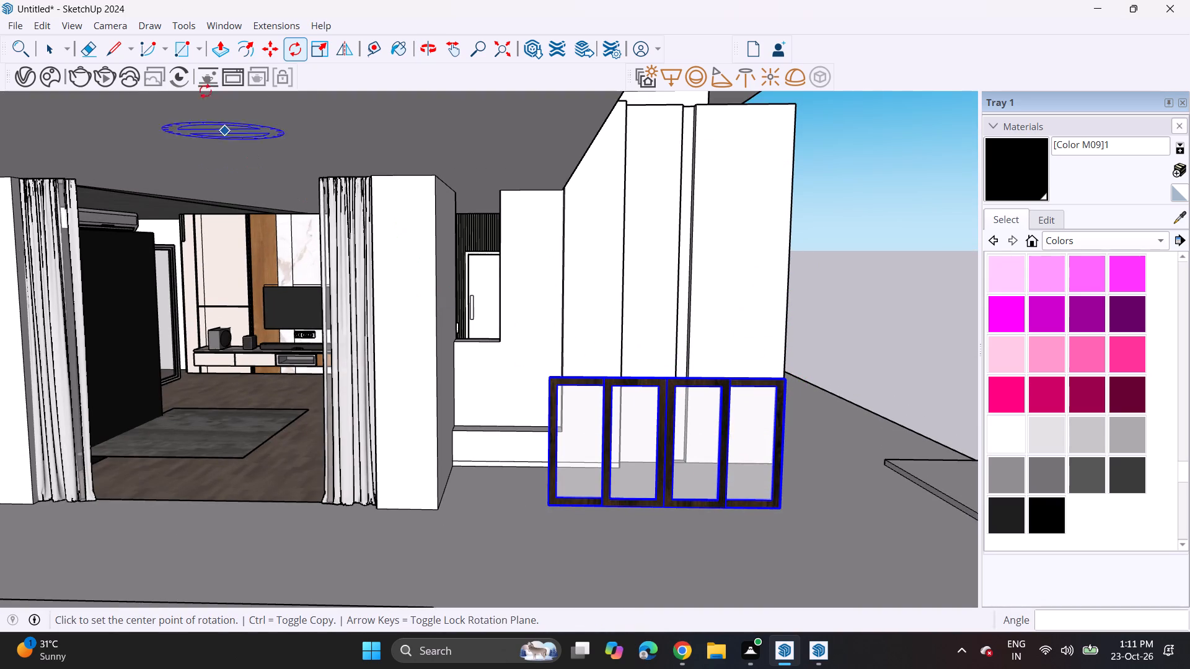
{"action": "left_click", "coordinate": [270, 57]}
{"action": "left_click", "coordinate": [795, 378]}
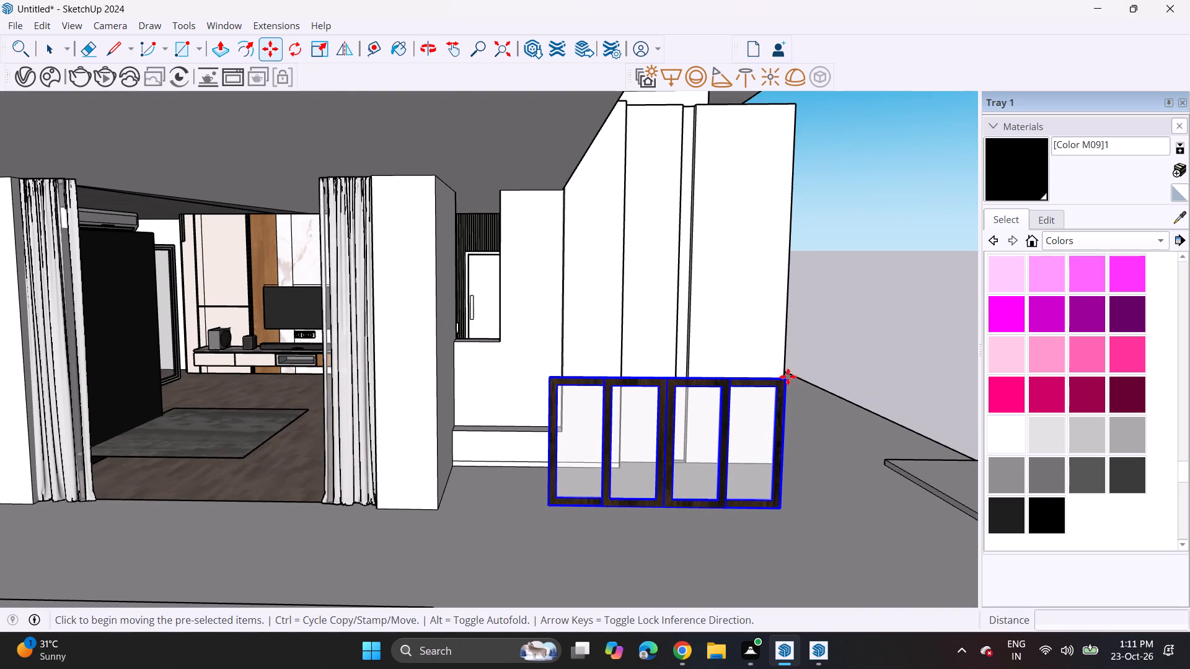
{"action": "scroll", "coordinate": [438, 279], "scroll_direction": "up", "scroll_amount": 1, "text": "shift"}
{"action": "middle_click_drag", "start_coordinate": [438, 279], "coordinate": [315, 253], "text": "shift"}
{"action": "scroll", "coordinate": [331, 268], "scroll_direction": "down", "scroll_amount": 6}
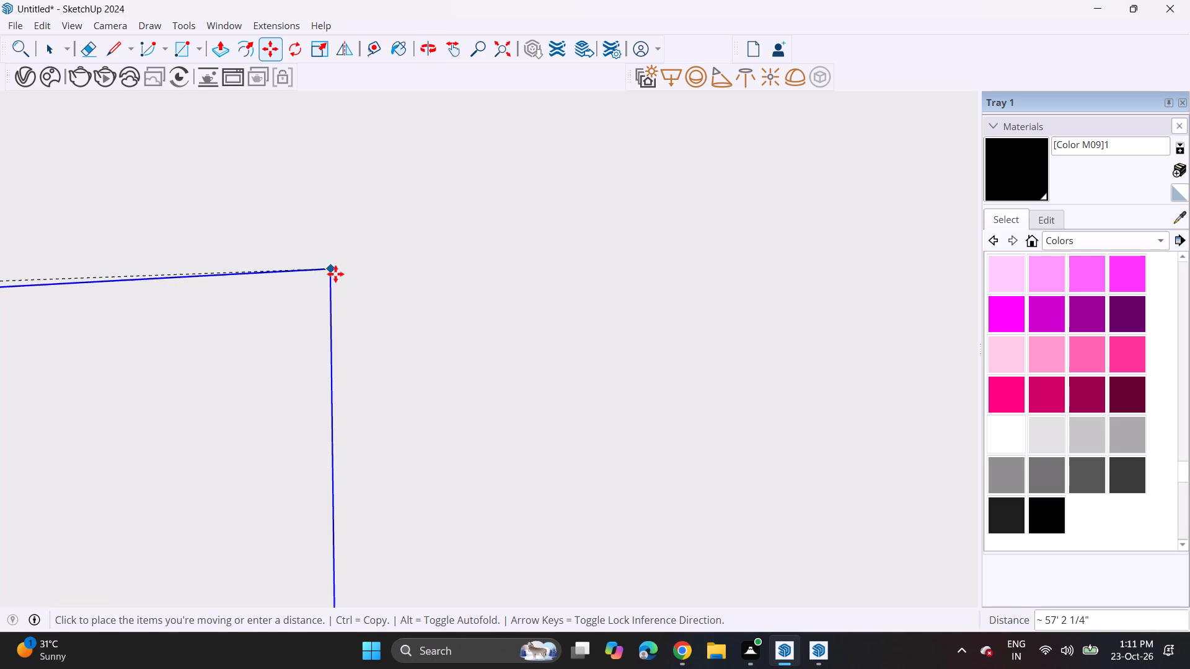
{"action": "scroll", "coordinate": [335, 274], "scroll_direction": "down", "scroll_amount": 8}
{"action": "left_click", "coordinate": [511, 50]}
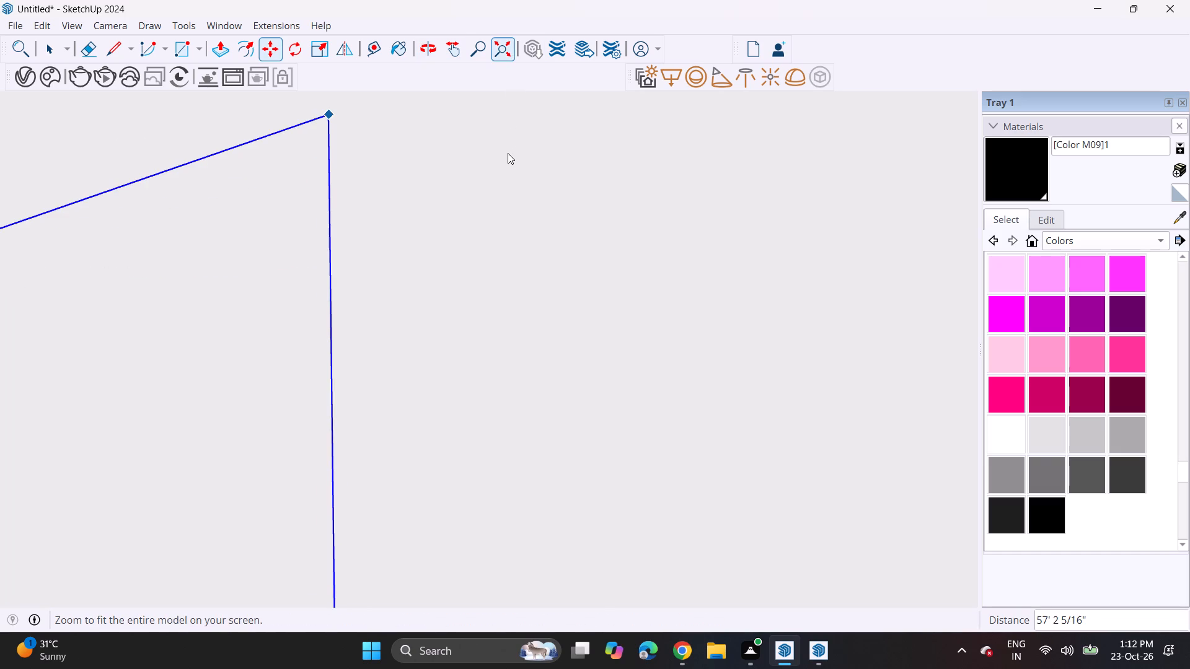
{"action": "middle_click_drag", "start_coordinate": [498, 235], "coordinate": [651, 221]}
{"action": "scroll", "coordinate": [580, 233], "scroll_direction": "up", "scroll_amount": 6}
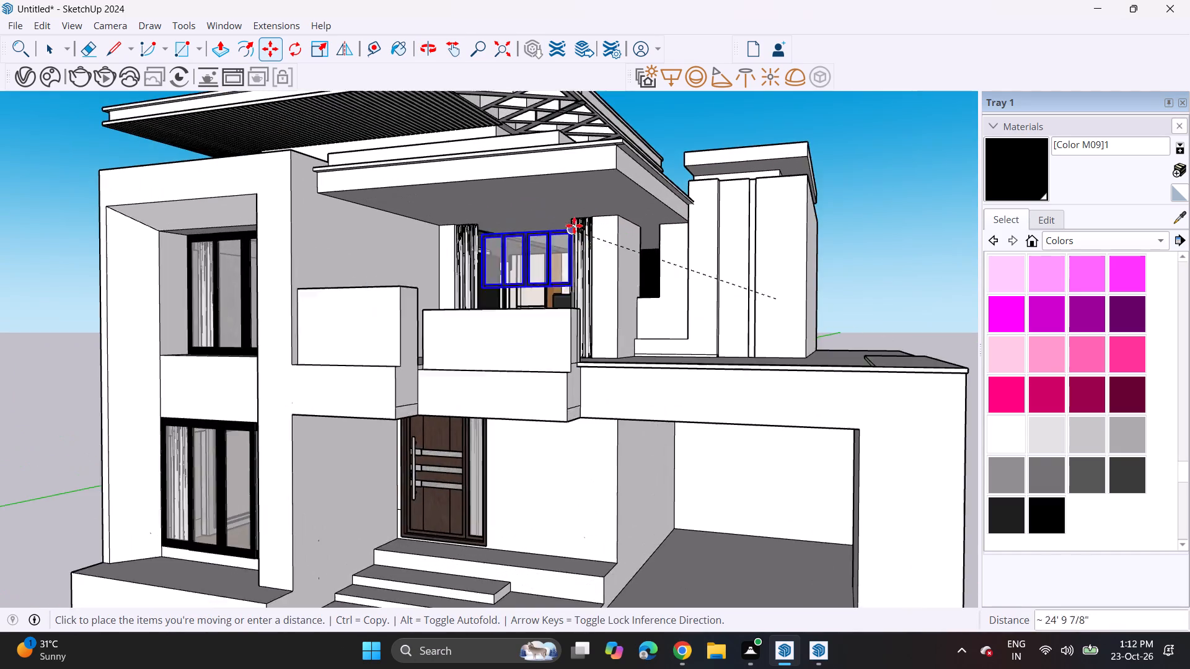
{"action": "scroll", "coordinate": [574, 225], "scroll_direction": "up", "scroll_amount": 7}
{"action": "scroll", "coordinate": [575, 223], "scroll_direction": "down", "scroll_amount": 7}
{"action": "left_click", "coordinate": [607, 249]}
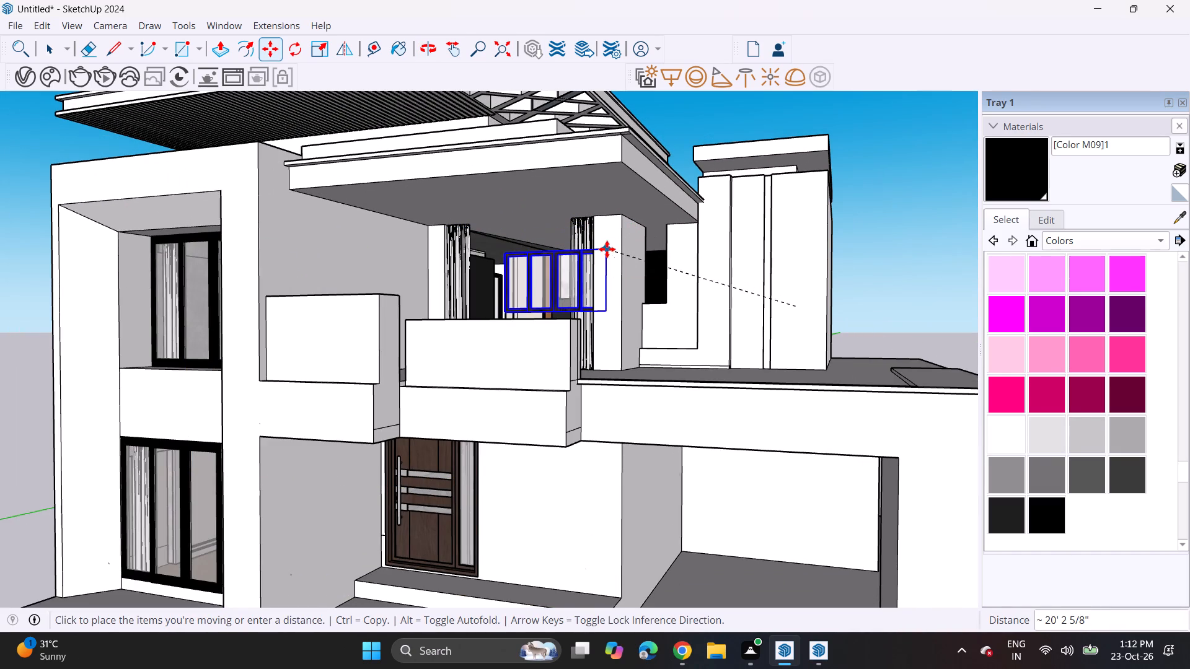
Snap the sliding door unit's upper corner to the balcony opening's top corner, where the side wall meets the ceiling.
{"action": "middle_click_drag", "start_coordinate": [578, 232], "coordinate": [622, 250]}
{"action": "scroll", "coordinate": [614, 262], "scroll_direction": "up", "scroll_amount": 12}
{"action": "middle_click_drag", "start_coordinate": [605, 252], "coordinate": [704, 259]}
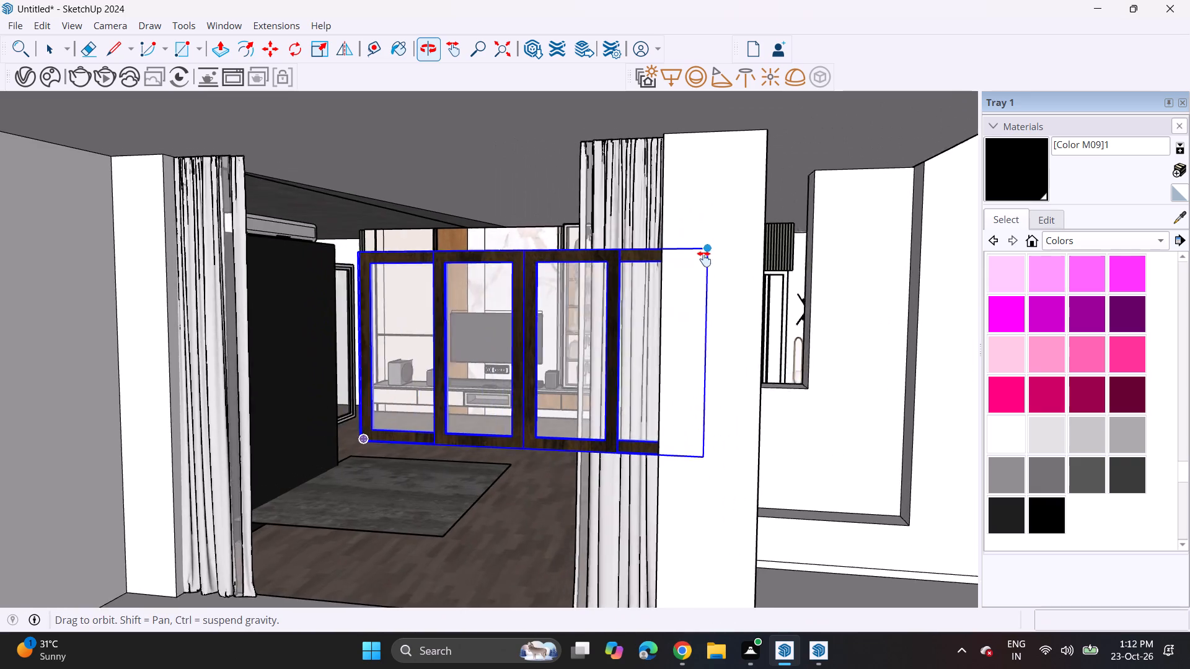
{"action": "middle_click_drag", "start_coordinate": [704, 259], "coordinate": [767, 305]}
{"action": "left_click", "coordinate": [783, 294]}
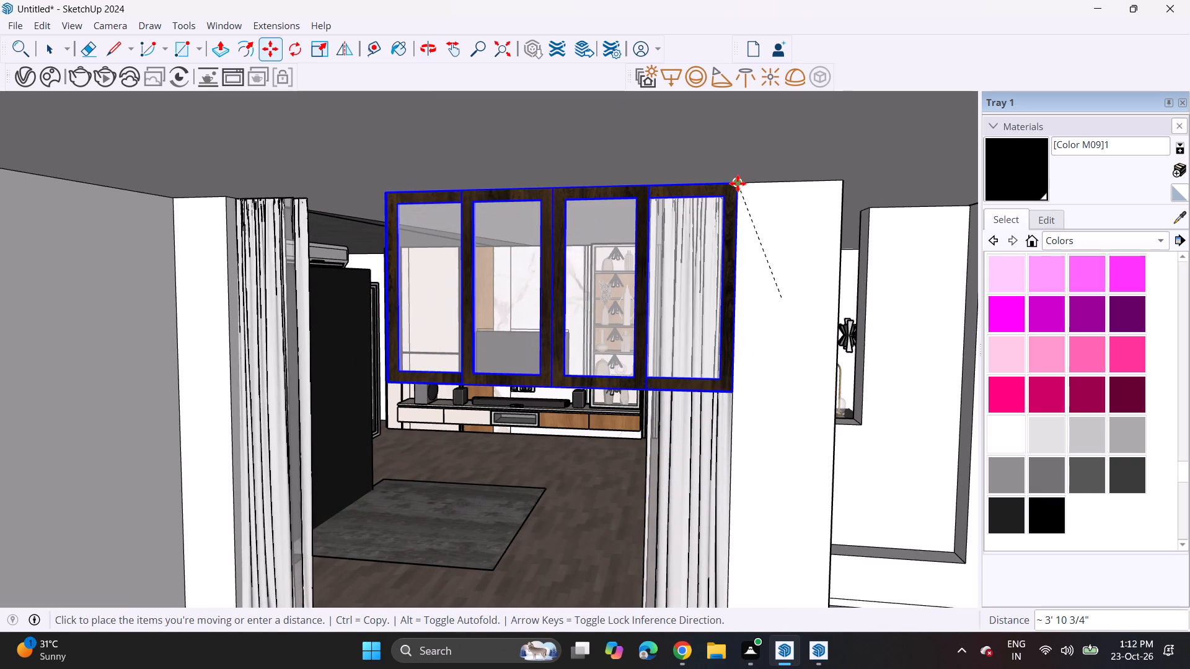
{"action": "left_click", "coordinate": [738, 183]}
Scale the sliding door unit's width by about 1.5 so it spans the balcony opening from wall to wall.
{"action": "scroll", "coordinate": [377, 319], "scroll_direction": "up", "scroll_amount": 1}
{"action": "middle_click_drag", "start_coordinate": [430, 315], "coordinate": [500, 326]}
{"action": "middle_click_drag", "start_coordinate": [496, 304], "coordinate": [417, 221]}
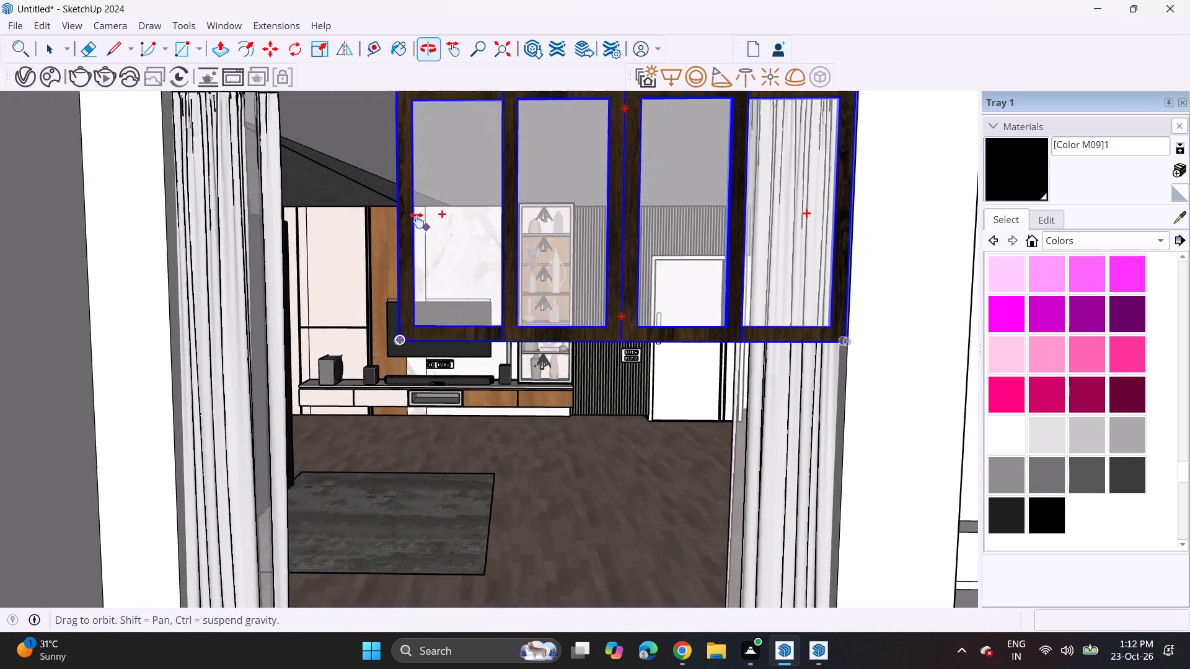
{"action": "middle_click_drag", "start_coordinate": [417, 221], "coordinate": [395, 212]}
{"action": "scroll", "coordinate": [374, 221], "scroll_direction": "down", "scroll_amount": 5}
{"action": "left_click", "coordinate": [319, 46]}
{"action": "middle_click_drag", "start_coordinate": [389, 186], "coordinate": [411, 190]}
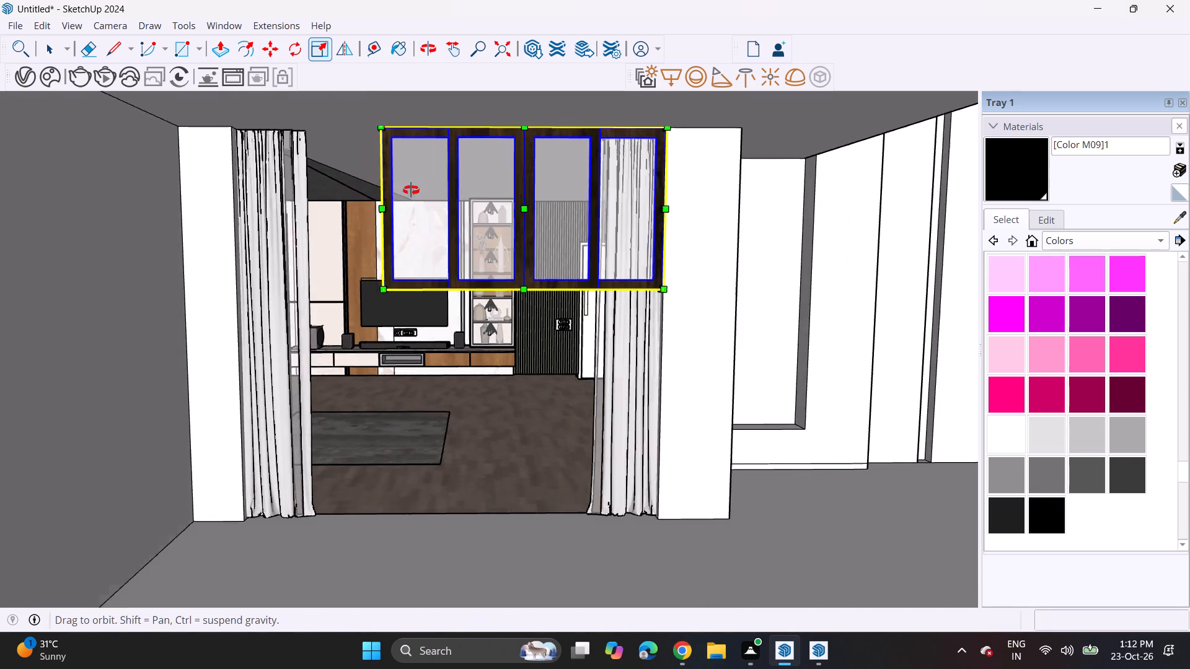
{"action": "middle_click_drag", "start_coordinate": [411, 190], "coordinate": [467, 209]}
{"action": "scroll", "coordinate": [441, 243], "scroll_direction": "up", "scroll_amount": 4}
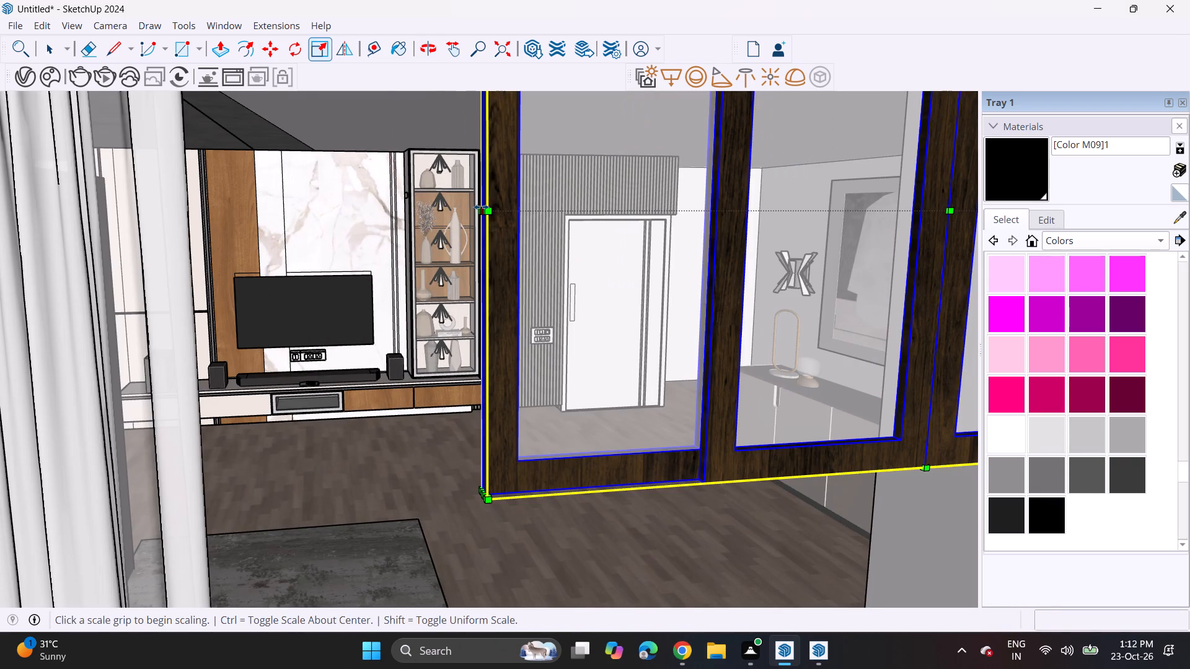
{"action": "left_click", "coordinate": [481, 207]}
{"action": "scroll", "coordinate": [271, 324], "scroll_direction": "down", "scroll_amount": 6}
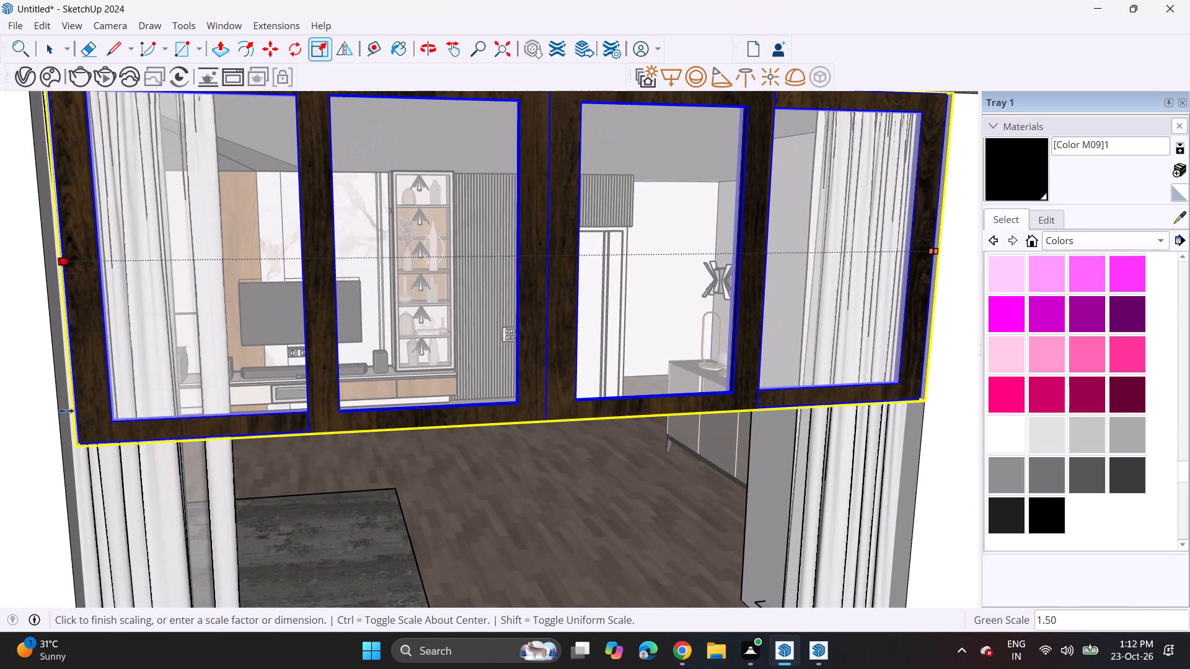
{"action": "left_click", "coordinate": [56, 416]}
Scale the sliding door unit's height downward by about 2.5 so its bottom edge reaches the balcony floor.
{"action": "middle_click_drag", "start_coordinate": [434, 402], "coordinate": [306, 357]}
{"action": "scroll", "coordinate": [288, 342], "scroll_direction": "up", "scroll_amount": 1}
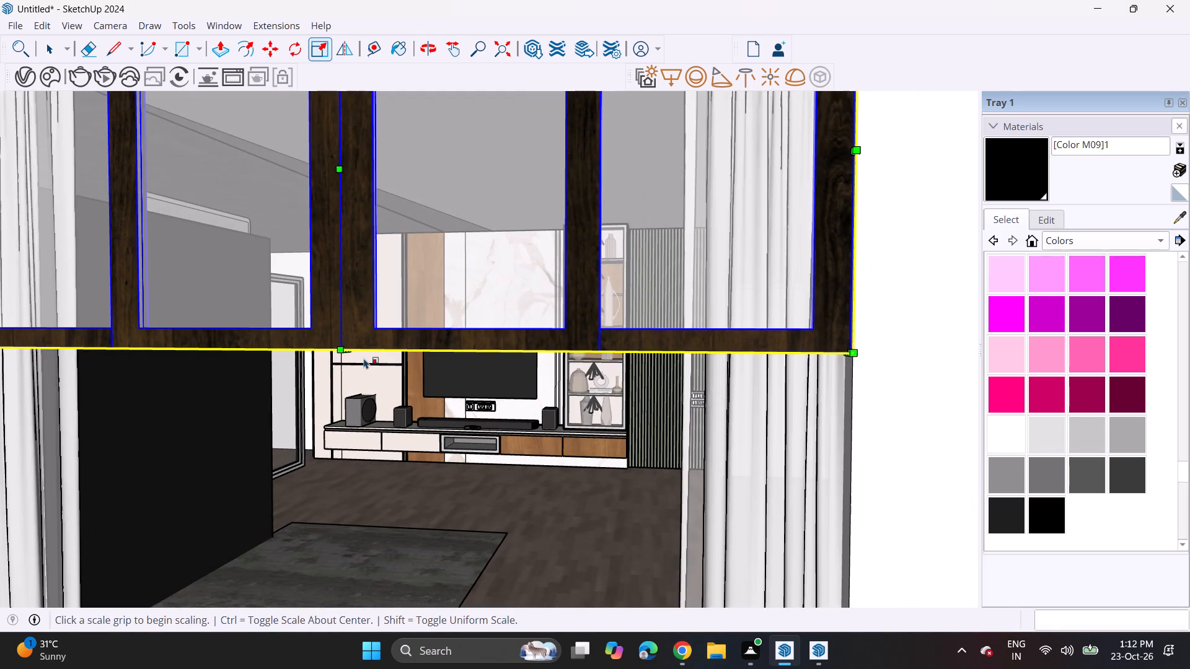
{"action": "middle_click_drag", "start_coordinate": [354, 349], "coordinate": [345, 338]}
{"action": "scroll", "coordinate": [347, 342], "scroll_direction": "down", "scroll_amount": 9}
{"action": "middle_click_drag", "start_coordinate": [352, 360], "coordinate": [276, 355]}
{"action": "scroll", "coordinate": [315, 354], "scroll_direction": "up", "scroll_amount": 5}
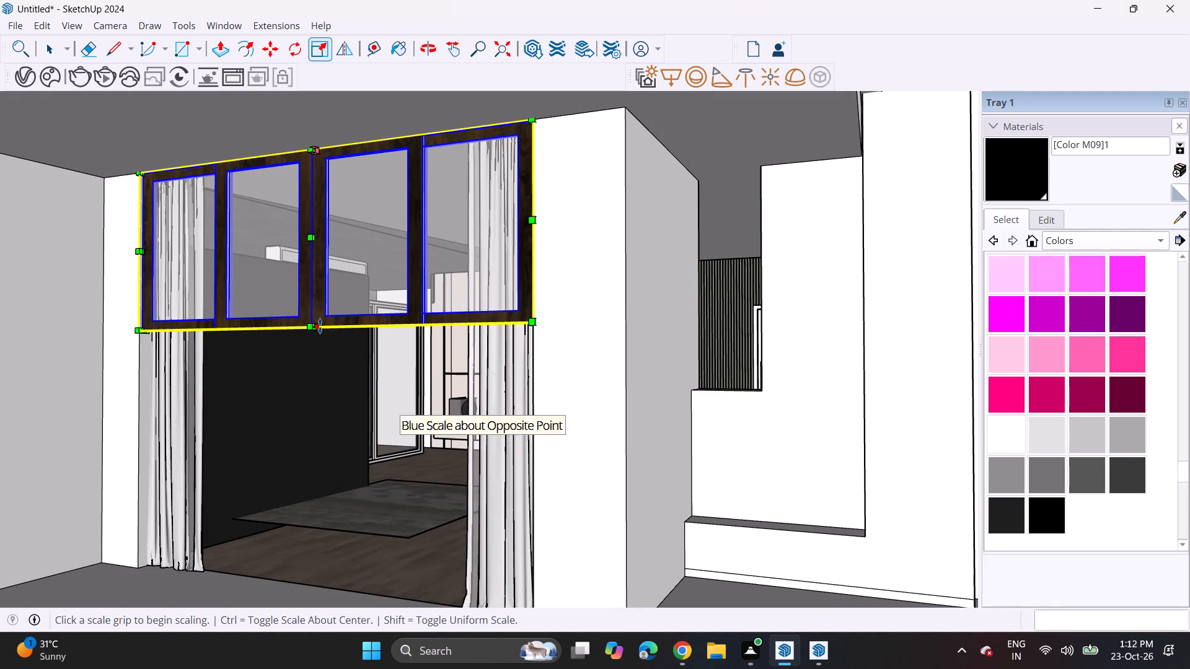
{"action": "left_click", "coordinate": [320, 326]}
{"action": "left_click", "coordinate": [286, 596]}
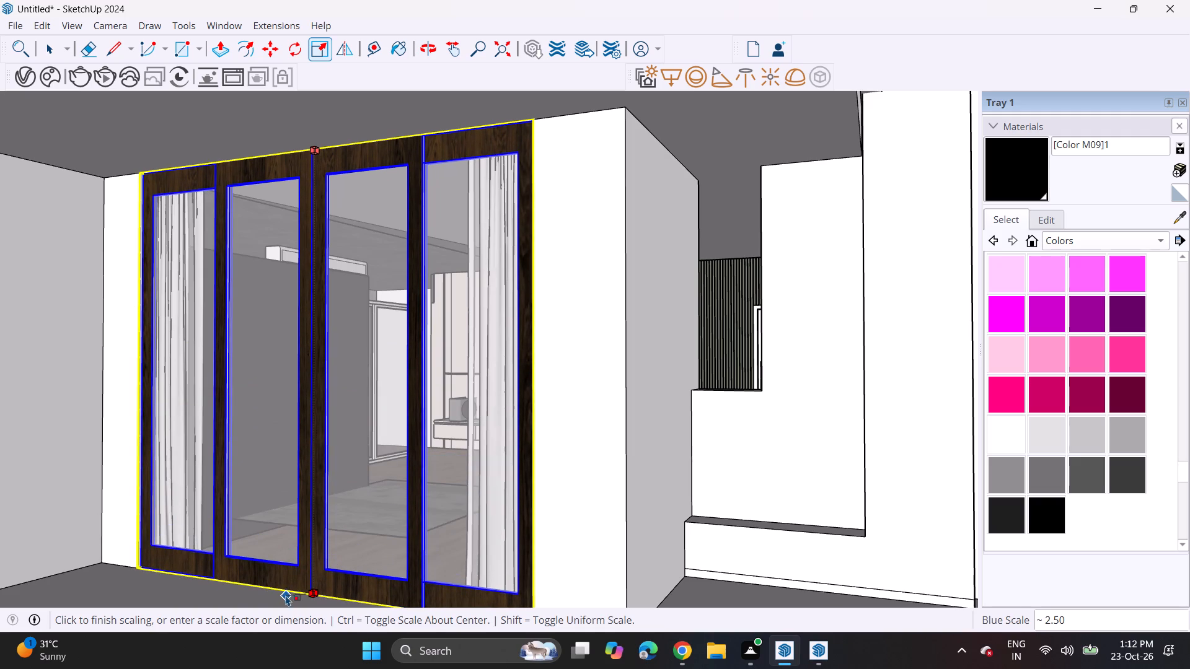
Open the balcony sliding door component for editing and paint all four panel frames black with [Color M09]1.
{"action": "middle_click_drag", "start_coordinate": [243, 514], "coordinate": [372, 522]}
{"action": "scroll", "coordinate": [396, 481], "scroll_direction": "down", "scroll_amount": 2}
{"action": "middle_click_drag", "start_coordinate": [400, 467], "coordinate": [381, 468]}
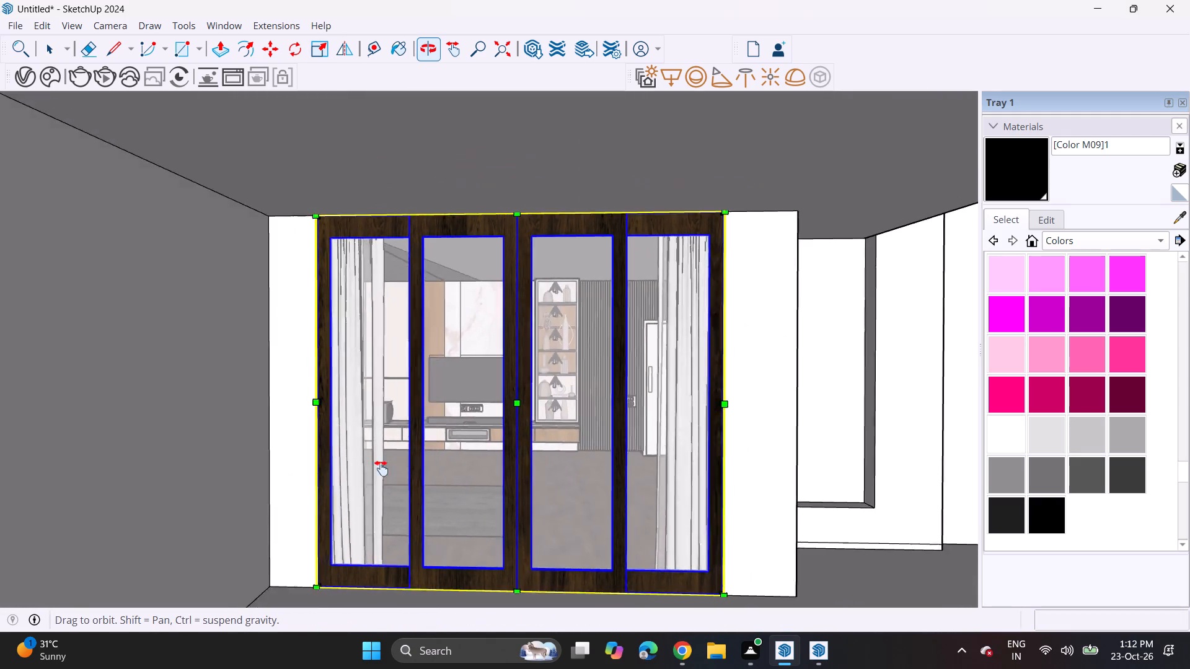
{"action": "middle_click_drag", "start_coordinate": [381, 468], "coordinate": [324, 484]}
{"action": "key", "text": "space"}
{"action": "right_click", "coordinate": [458, 332]}
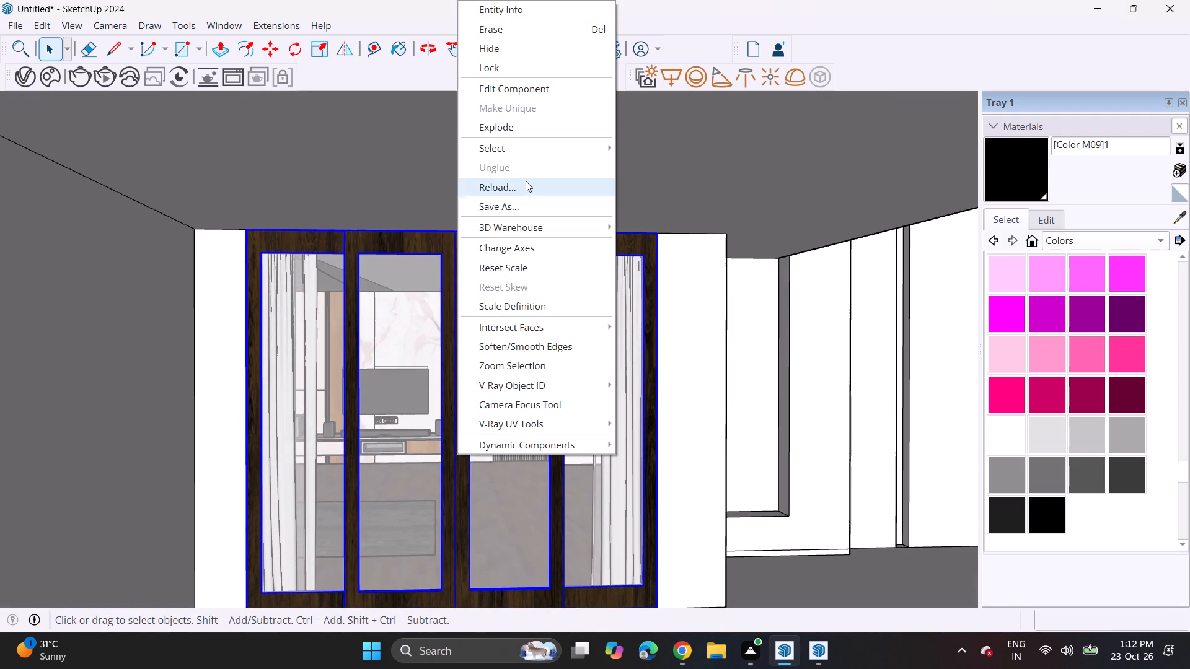
{"action": "left_click", "coordinate": [527, 95]}
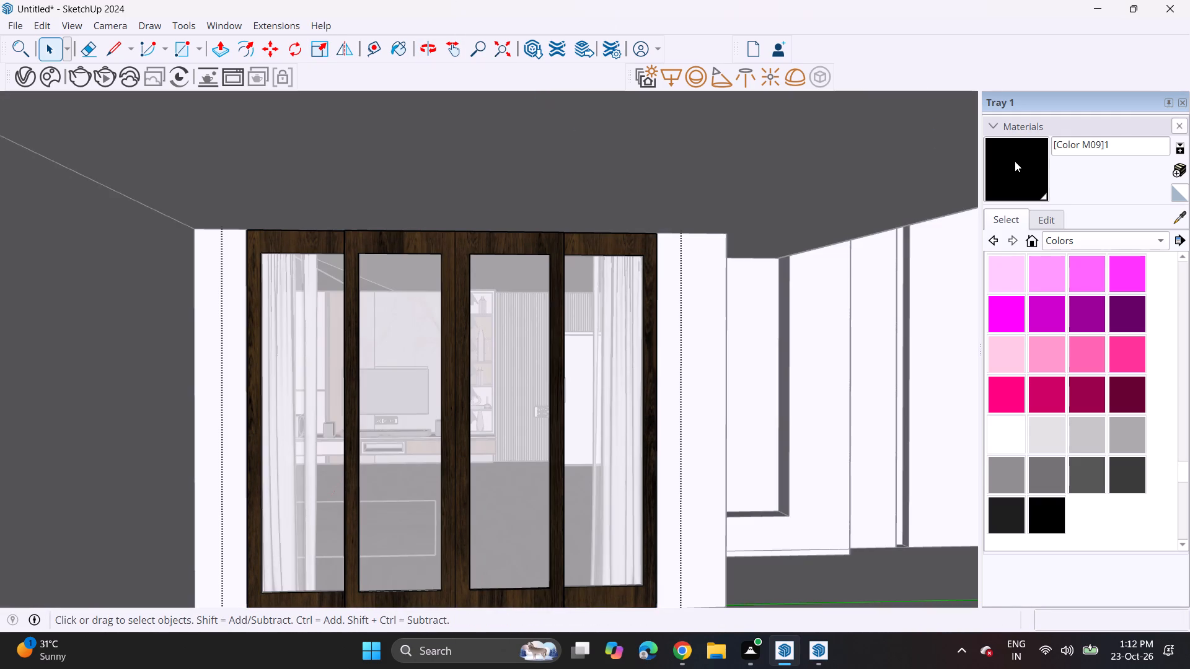
{"action": "left_click", "coordinate": [1015, 163]}
{"action": "left_click", "coordinate": [623, 237]}
{"action": "left_click", "coordinate": [533, 248]}
{"action": "left_click", "coordinate": [430, 252]}
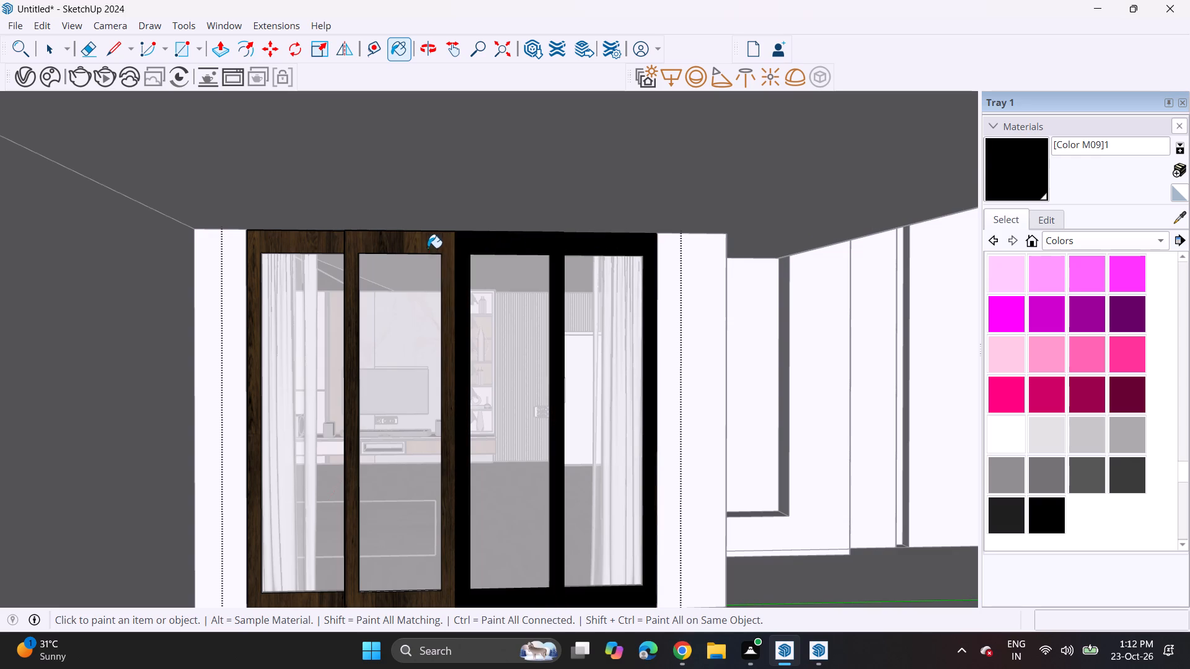
{"action": "left_click", "coordinate": [308, 248]}
{"action": "key", "text": "space"}
{"action": "left_click", "coordinate": [505, 311]}
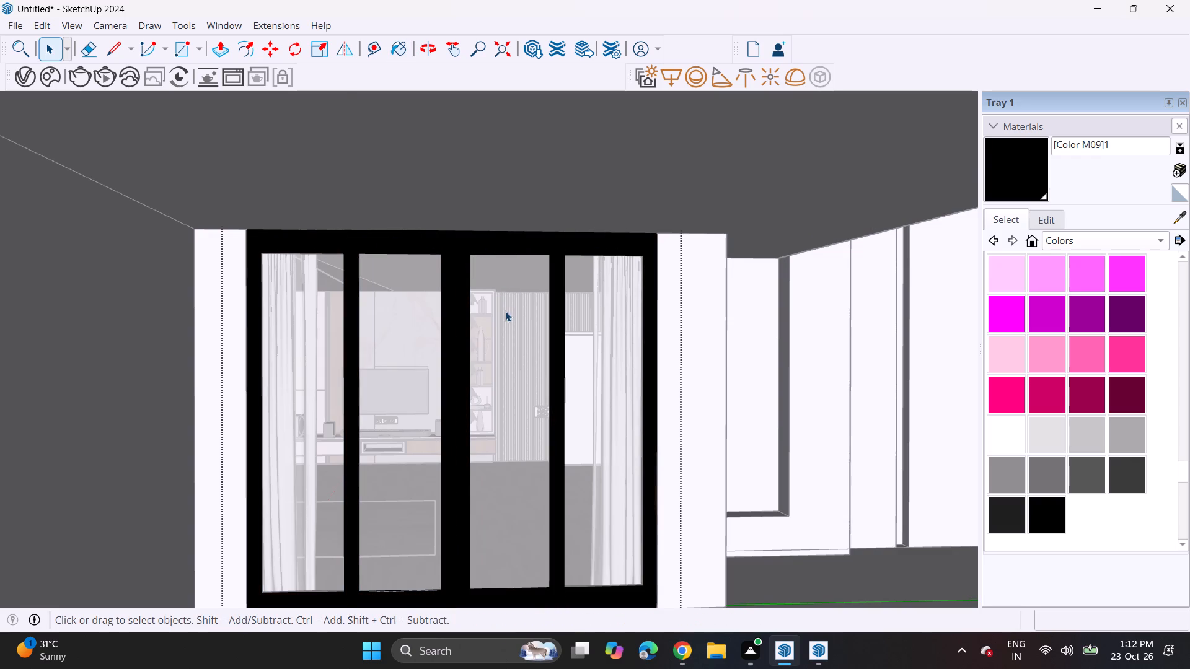
{"action": "left_click", "coordinate": [501, 215]}
{"action": "scroll", "coordinate": [493, 226], "scroll_direction": "down", "scroll_amount": 6}
{"action": "left_click", "coordinate": [848, 316]}
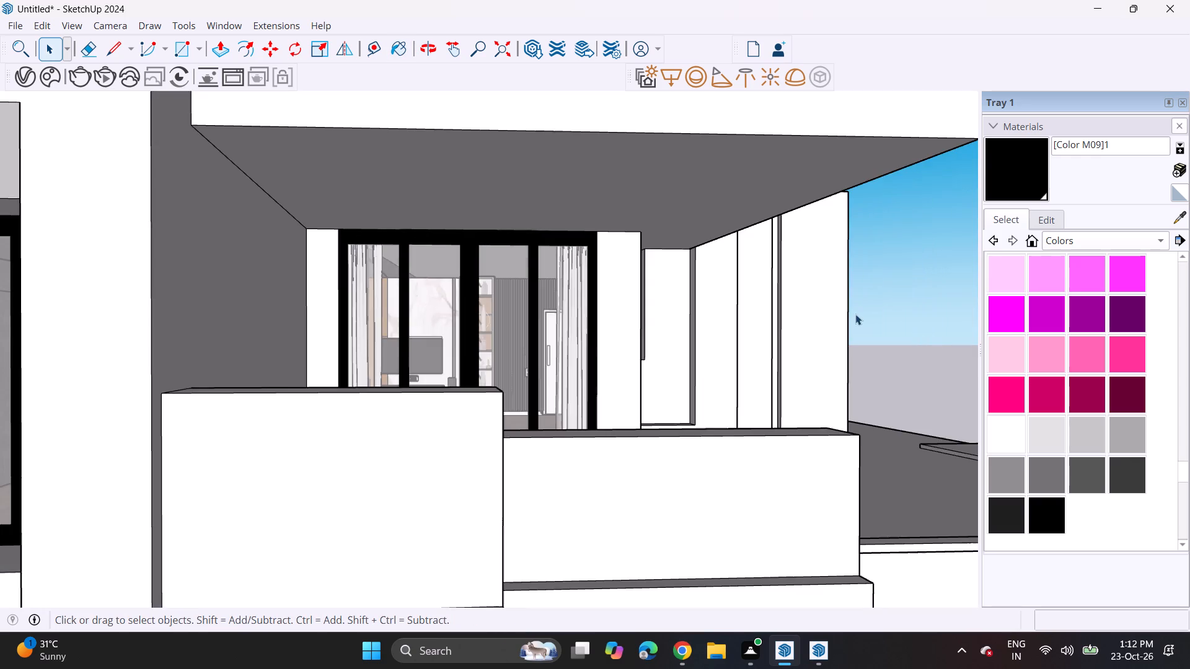
Examine the whole front facade with the black-framed balcony doors in place.
{"action": "scroll", "coordinate": [725, 359], "scroll_direction": "down", "scroll_amount": 6}
{"action": "middle_click_drag", "start_coordinate": [711, 375], "coordinate": [650, 375]}
{"action": "scroll", "coordinate": [640, 379], "scroll_direction": "down", "scroll_amount": 4}
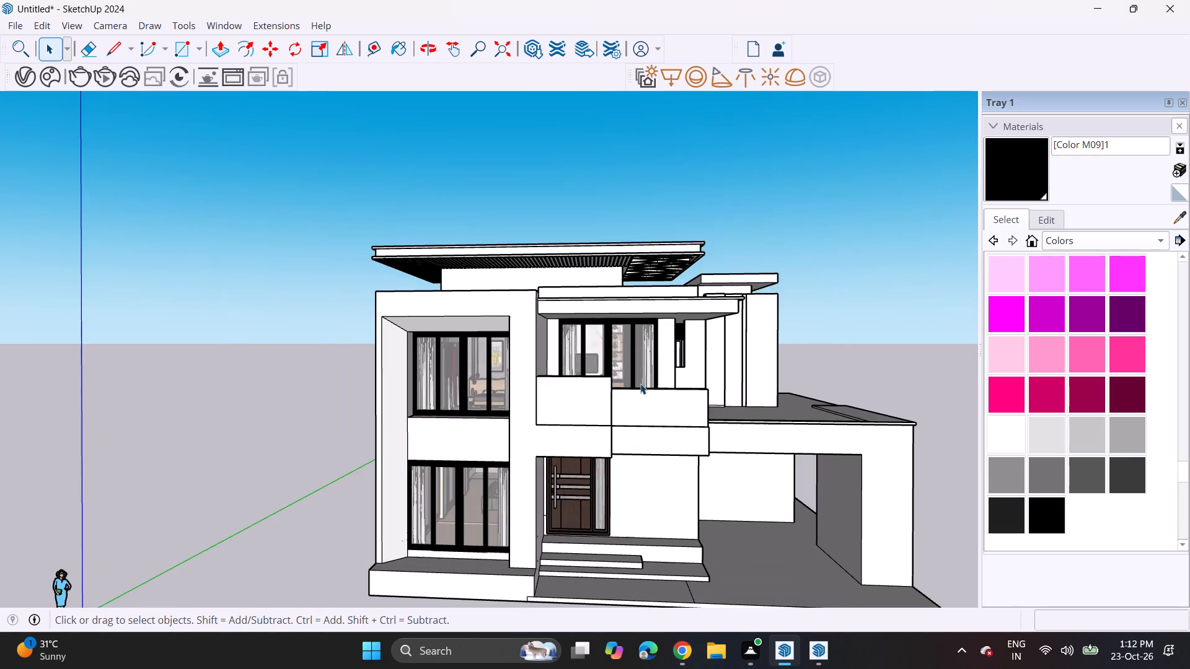
{"action": "middle_click_drag", "start_coordinate": [640, 383], "coordinate": [570, 339], "text": "shift"}
{"action": "middle_click_drag", "start_coordinate": [568, 341], "coordinate": [605, 357]}
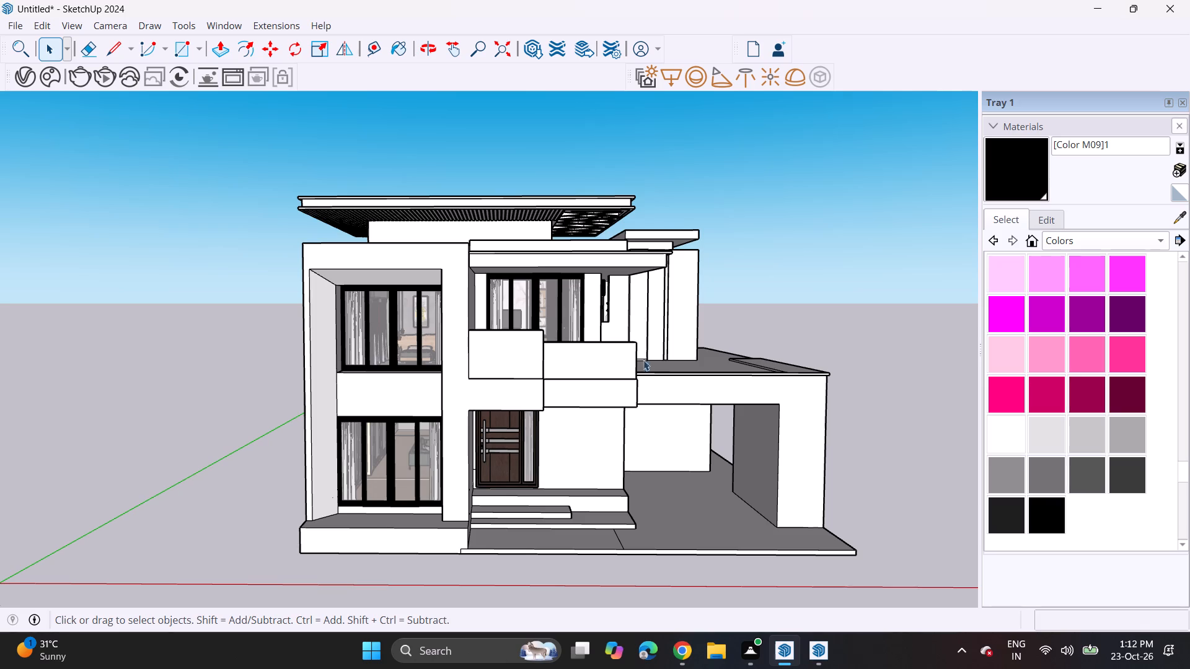
{"action": "scroll", "coordinate": [490, 489], "scroll_direction": "up", "scroll_amount": 7}
{"action": "scroll", "coordinate": [515, 448], "scroll_direction": "down", "scroll_amount": 1}
Open the wooden entrance door's group on the ground floor for editing.
{"action": "scroll", "coordinate": [515, 448], "scroll_direction": "up", "scroll_amount": 10}
{"action": "scroll", "coordinate": [498, 390], "scroll_direction": "up", "scroll_amount": 2}
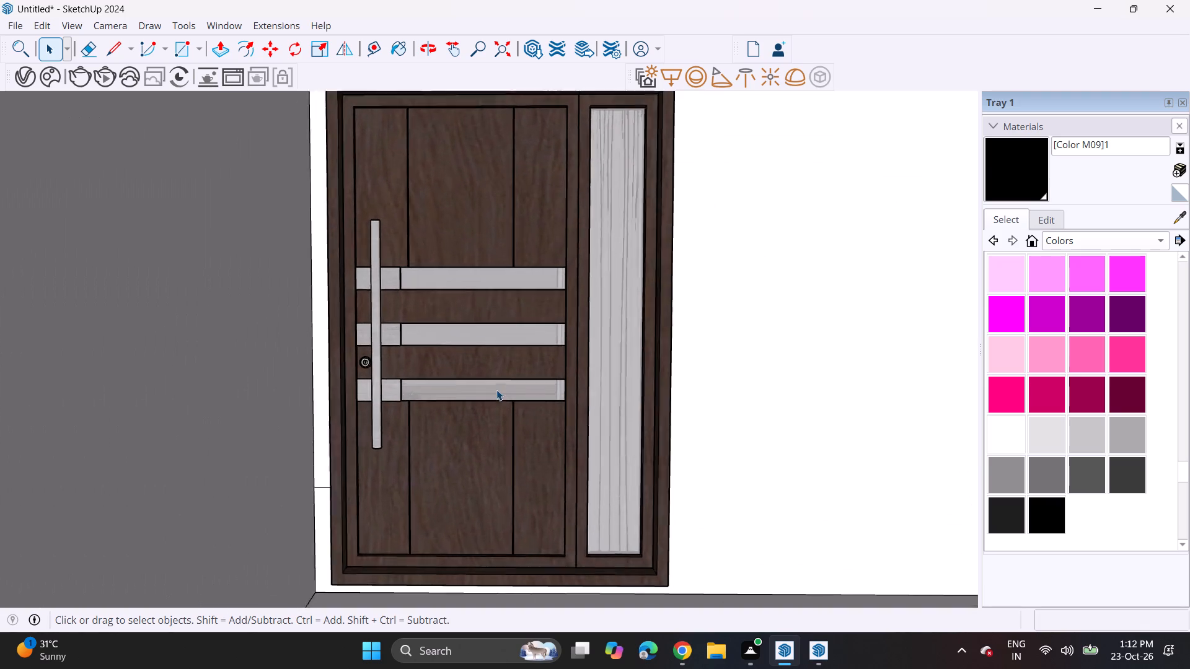
{"action": "scroll", "coordinate": [496, 390], "scroll_direction": "up", "scroll_amount": 2}
{"action": "middle_click_drag", "start_coordinate": [485, 386], "coordinate": [447, 416], "text": "shift"}
{"action": "left_click", "coordinate": [444, 229]}
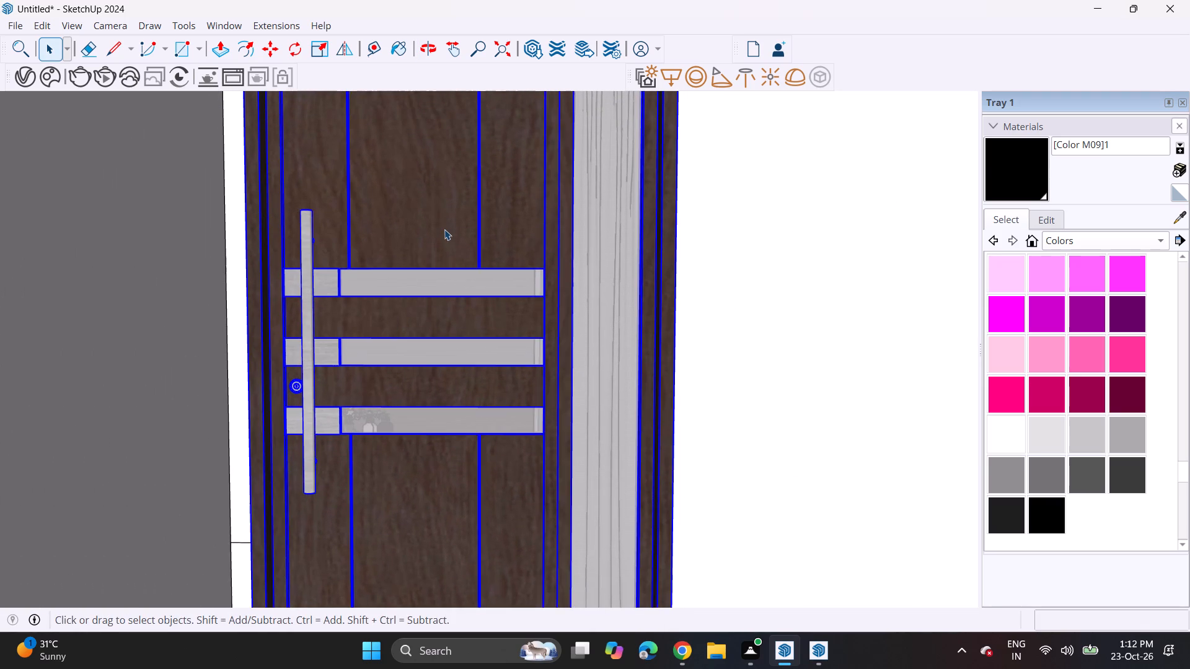
{"action": "right_click", "coordinate": [444, 229]}
{"action": "left_click", "coordinate": [497, 315]}
{"action": "scroll", "coordinate": [492, 315], "scroll_direction": "down", "scroll_amount": 5}
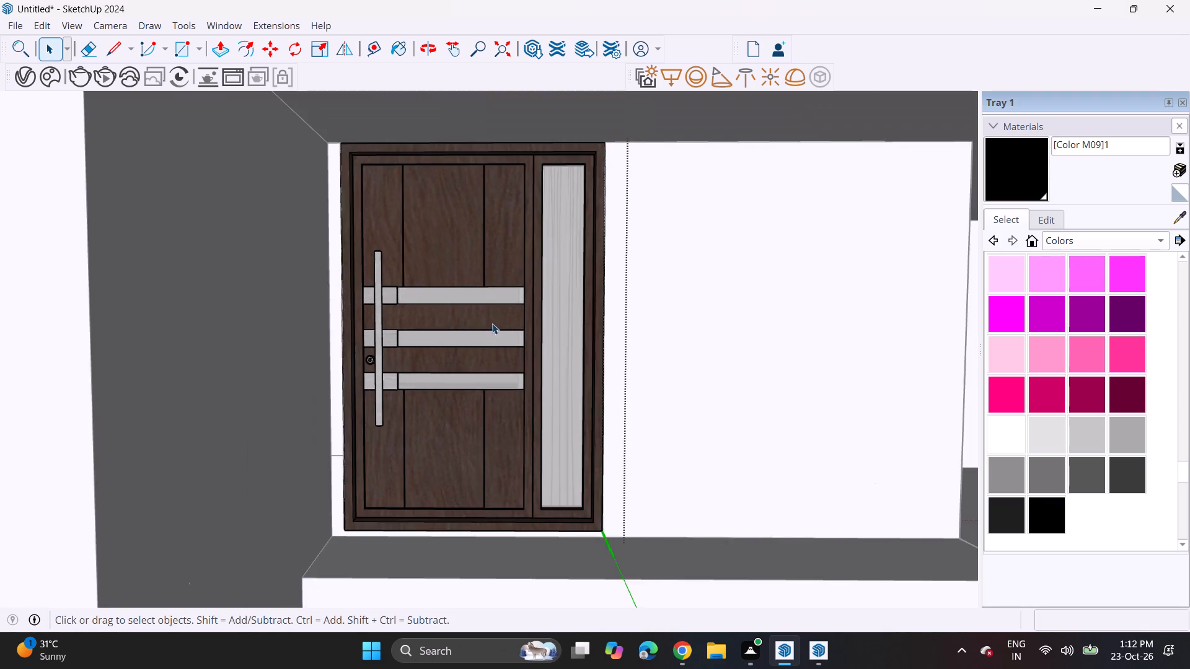
{"action": "middle_click_drag", "start_coordinate": [493, 321], "coordinate": [488, 358]}
Choose Wood Veneer 01 from the Wood materials and try to paint the entrance door leaf with it.
{"action": "left_click", "coordinate": [1063, 241]}
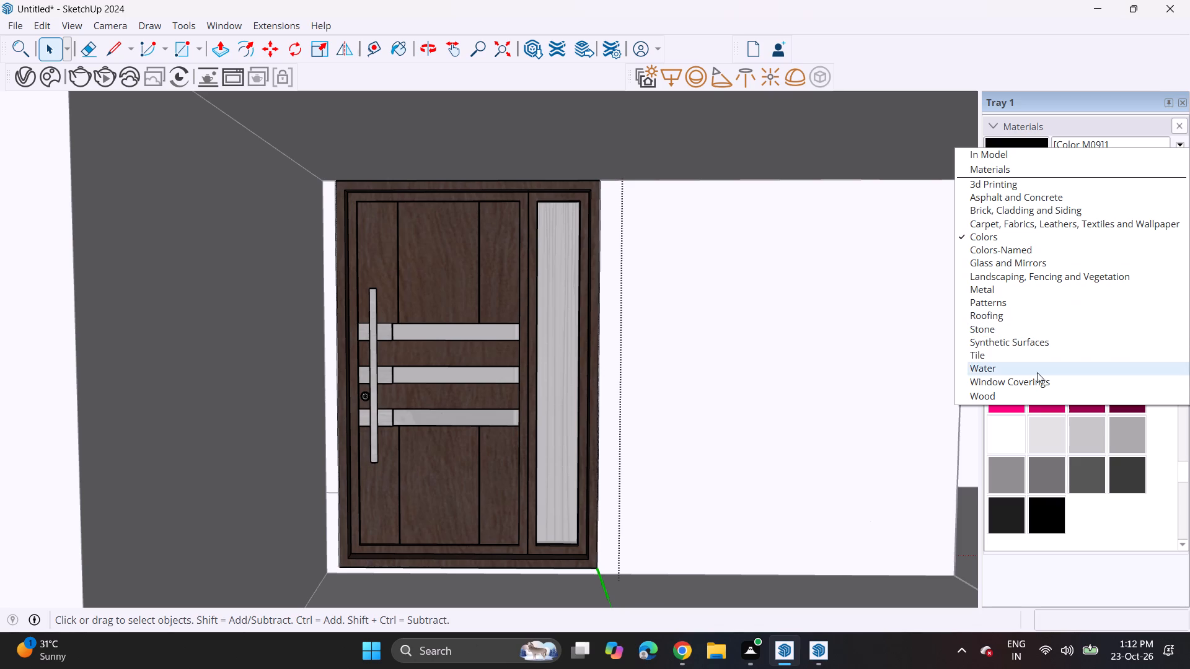
{"action": "left_click", "coordinate": [1023, 404]}
{"action": "left_click", "coordinate": [1086, 232]}
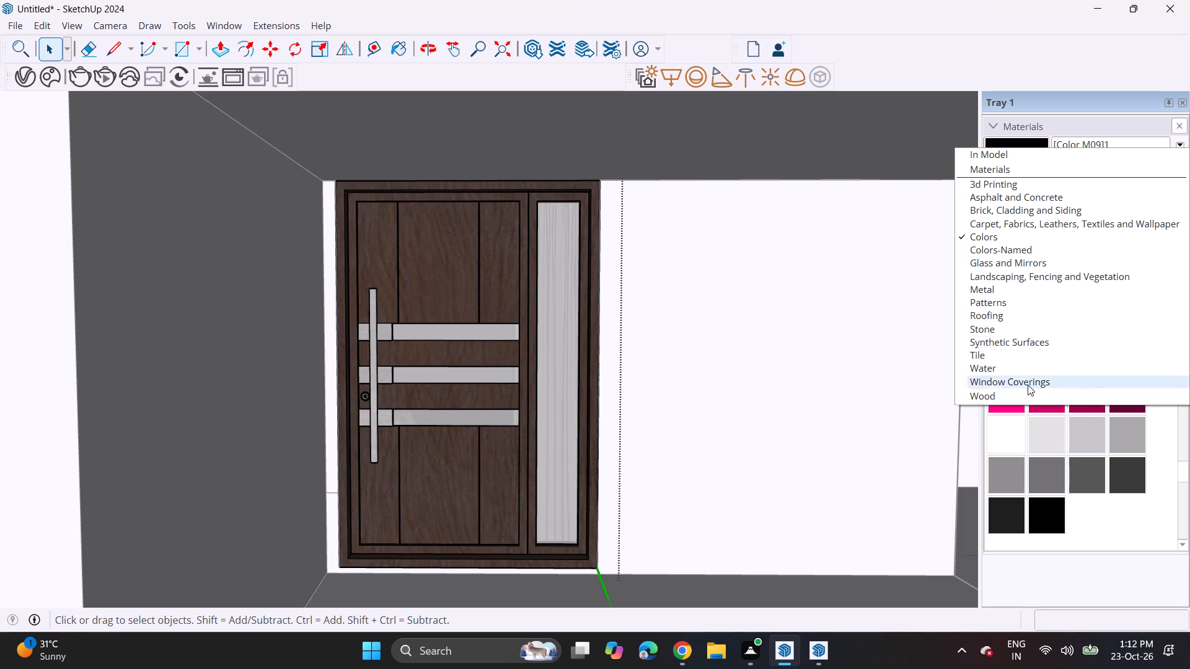
{"action": "left_click", "coordinate": [1018, 403]}
{"action": "left_click", "coordinate": [1082, 348]}
{"action": "left_click", "coordinate": [488, 271]}
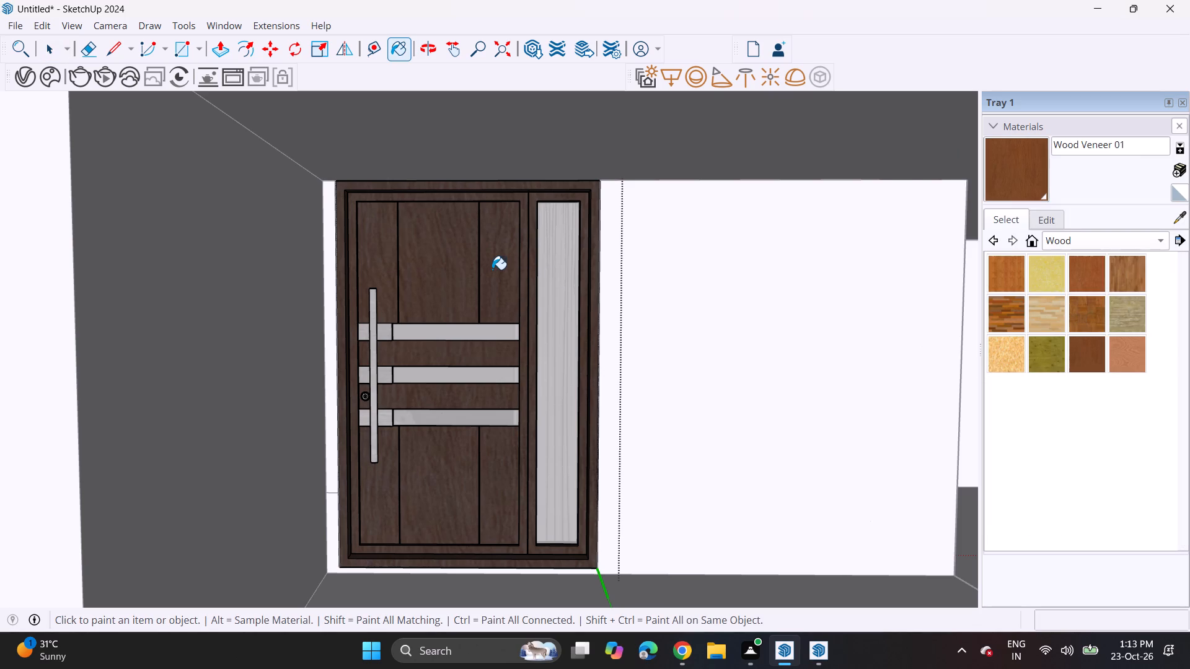
{"action": "left_click", "coordinate": [472, 273]}
Convert the nested entrance door group into a component, replacing the selection.
{"action": "key", "text": "space"}
{"action": "right_click", "coordinate": [467, 296]}
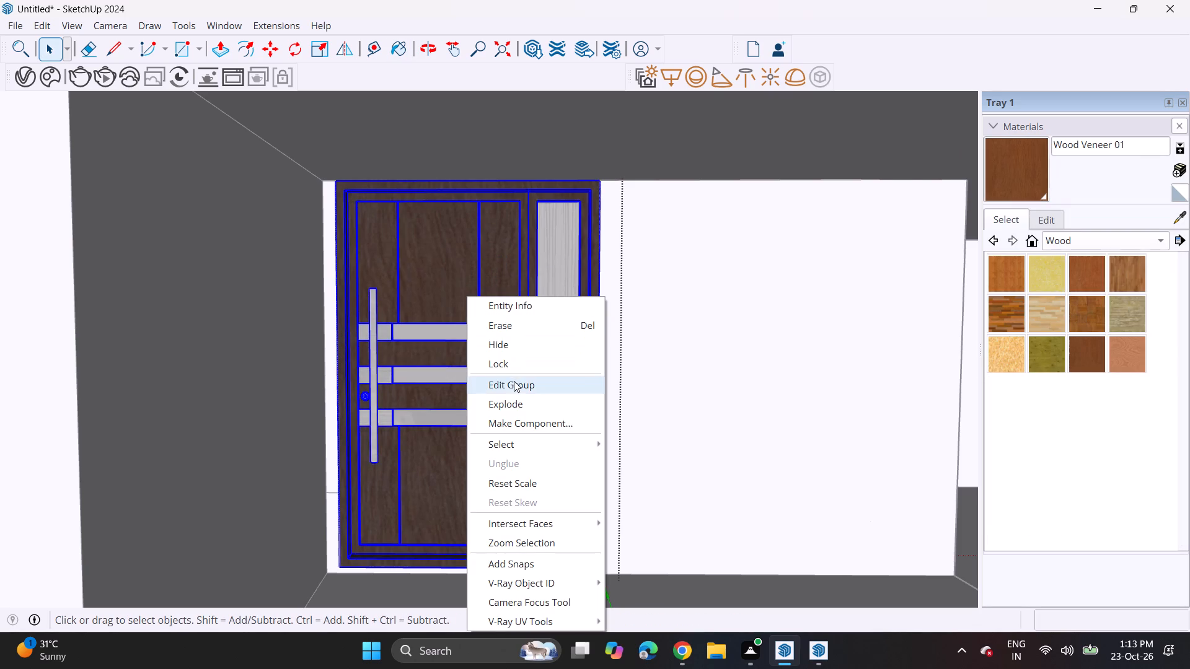
{"action": "left_click", "coordinate": [511, 421]}
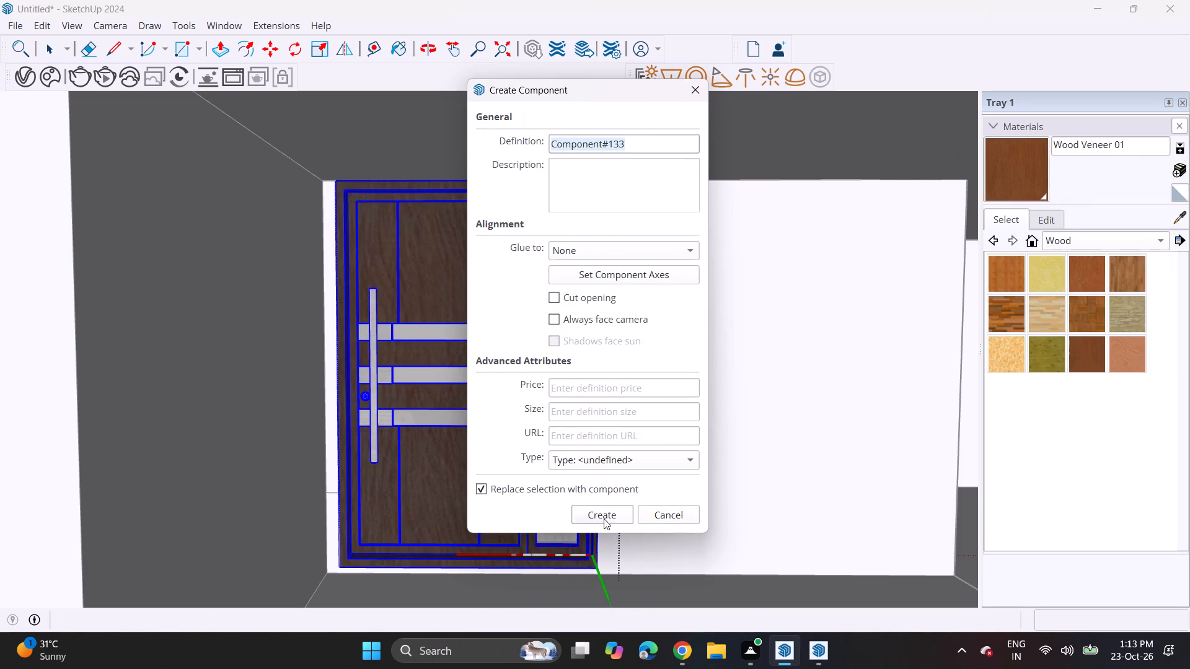
{"action": "left_click", "coordinate": [604, 519]}
Open the new entrance door component for editing and try to paint its panels and frame with Wood Veneer 01.
{"action": "right_click", "coordinate": [473, 280]}
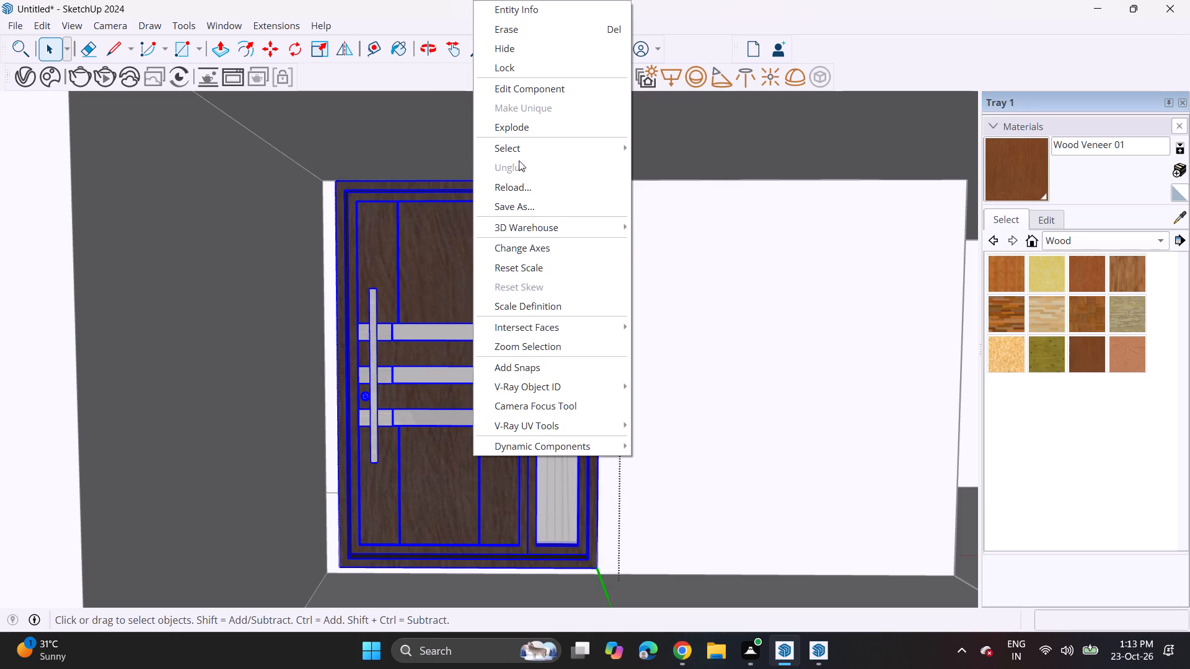
{"action": "left_click", "coordinate": [526, 85]}
{"action": "left_click", "coordinate": [1018, 170]}
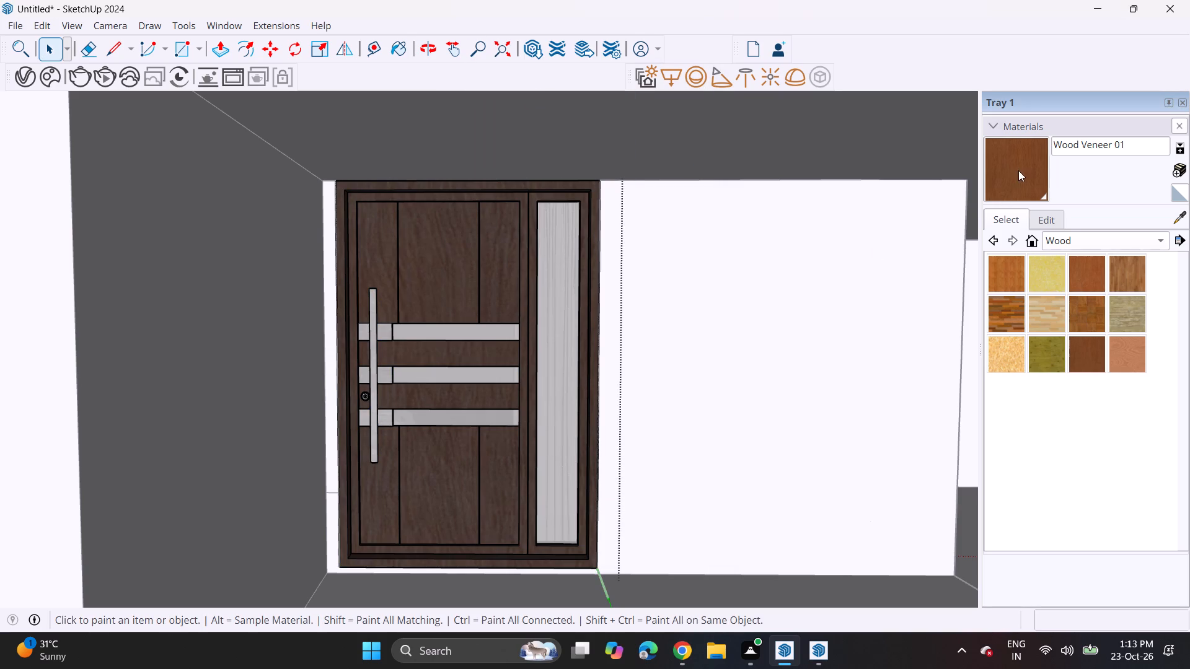
{"action": "left_click", "coordinate": [402, 276]}
{"action": "left_click", "coordinate": [447, 266]}
{"action": "left_click", "coordinate": [465, 195]}
{"action": "left_click_drag", "start_coordinate": [498, 177], "coordinate": [503, 183]}
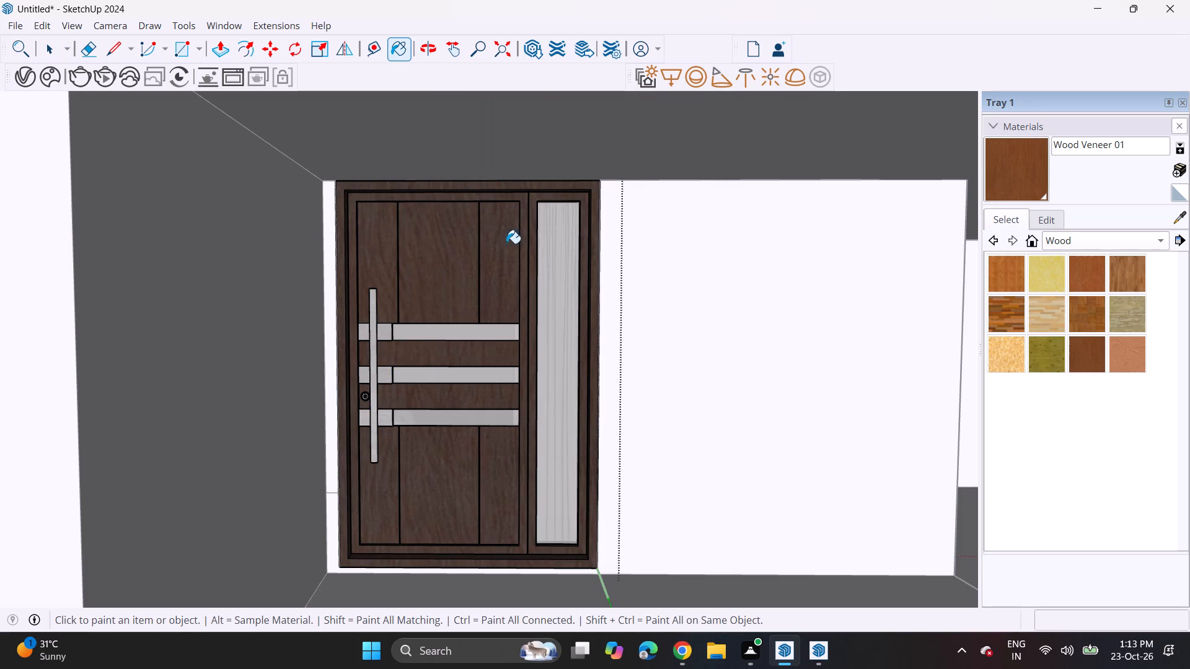
{"action": "key", "text": "space"}
{"action": "left_click", "coordinate": [672, 288]}
{"action": "scroll", "coordinate": [521, 325], "scroll_direction": "down", "scroll_amount": 2}
{"action": "scroll", "coordinate": [521, 325], "scroll_direction": "up", "scroll_amount": 1}
{"action": "scroll", "coordinate": [521, 325], "scroll_direction": "down", "scroll_amount": 15}
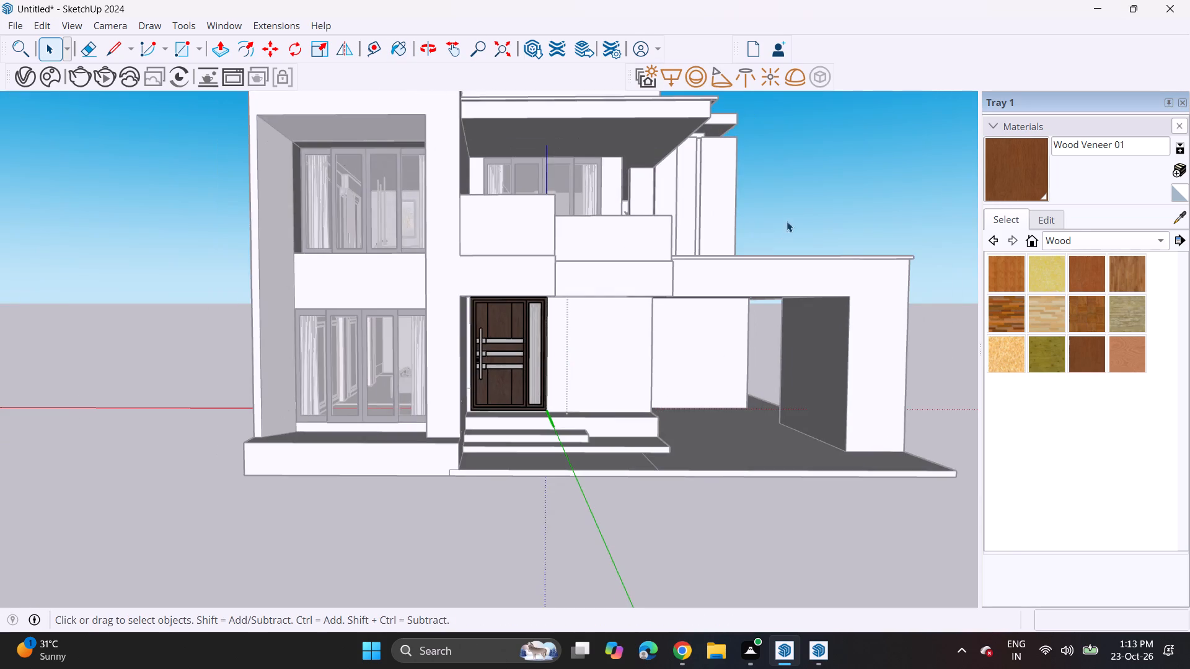
Close the entrance door component and return to the whole model.
{"action": "left_click", "coordinate": [800, 195]}
Import the FLUTED+WOOD model from Downloads and place it at the lower corner of the balcony wall above the entrance.
{"action": "scroll", "coordinate": [648, 253], "scroll_direction": "down", "scroll_amount": 4}
{"action": "middle_click_drag", "start_coordinate": [645, 272], "coordinate": [635, 343], "text": "shift"}
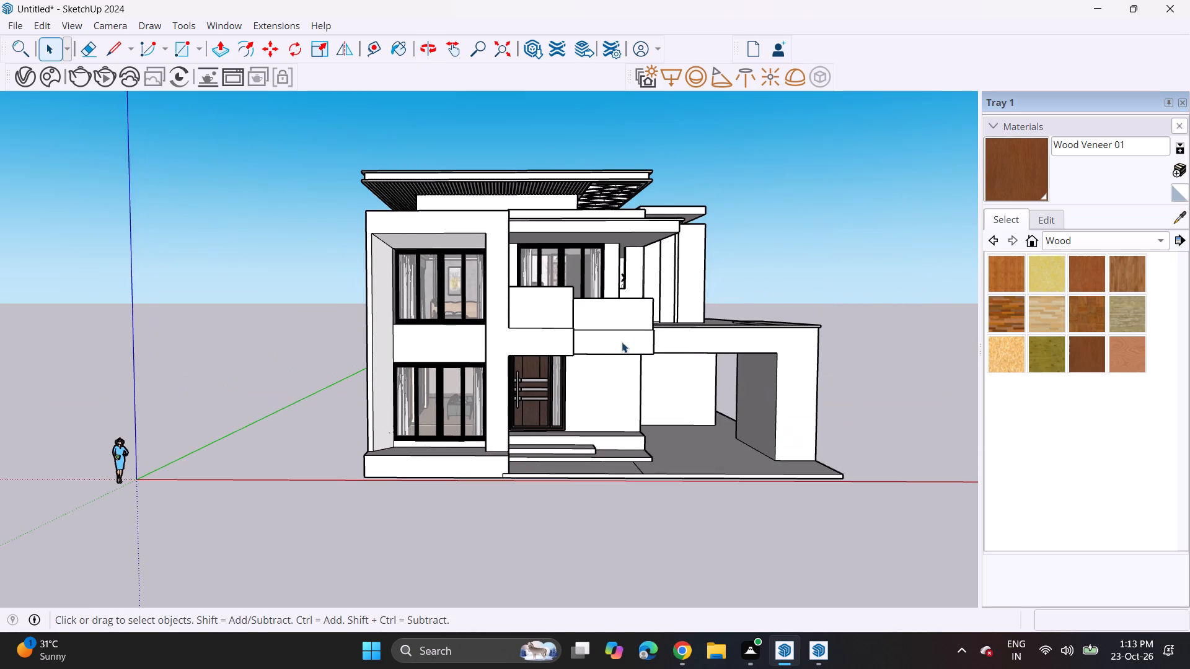
{"action": "scroll", "coordinate": [505, 322], "scroll_direction": "up", "scroll_amount": 7}
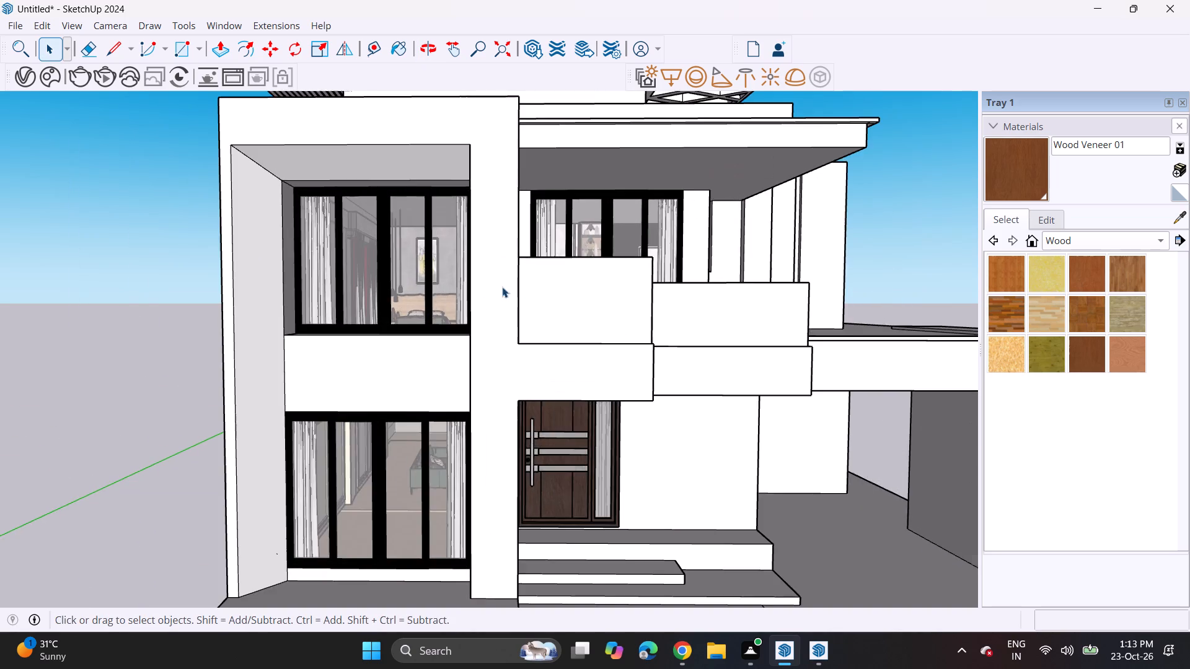
{"action": "middle_click_drag", "start_coordinate": [544, 284], "coordinate": [490, 320]}
{"action": "scroll", "coordinate": [489, 331], "scroll_direction": "up", "scroll_amount": 13}
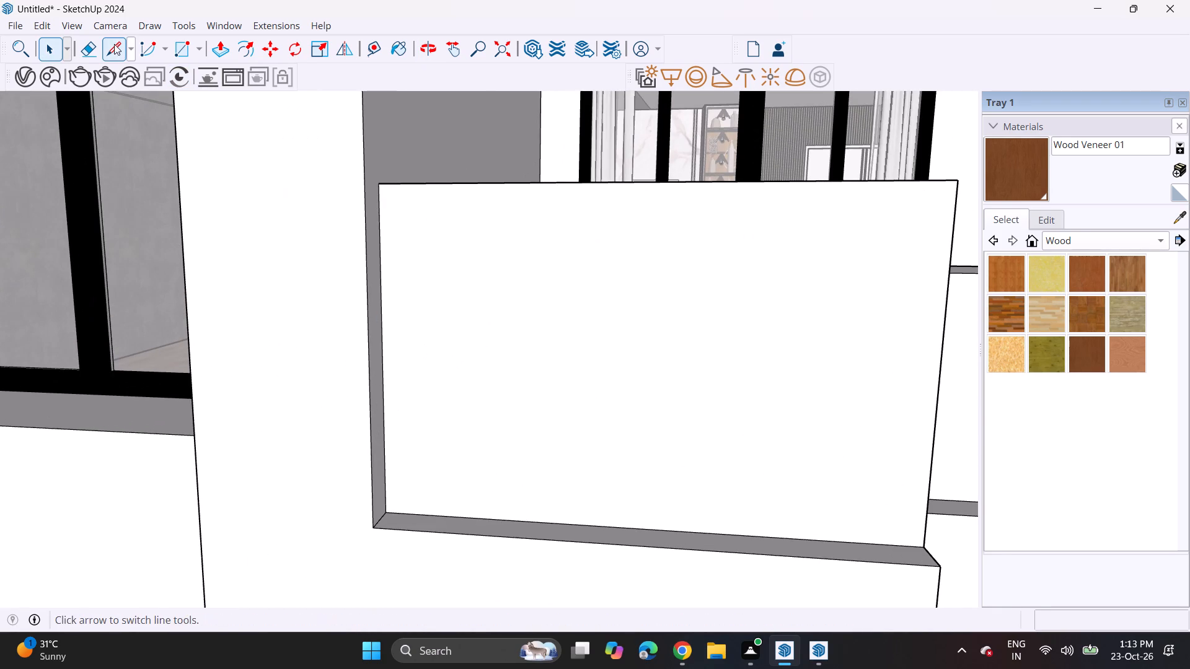
{"action": "left_click", "coordinate": [9, 28]}
{"action": "left_click", "coordinate": [53, 242]}
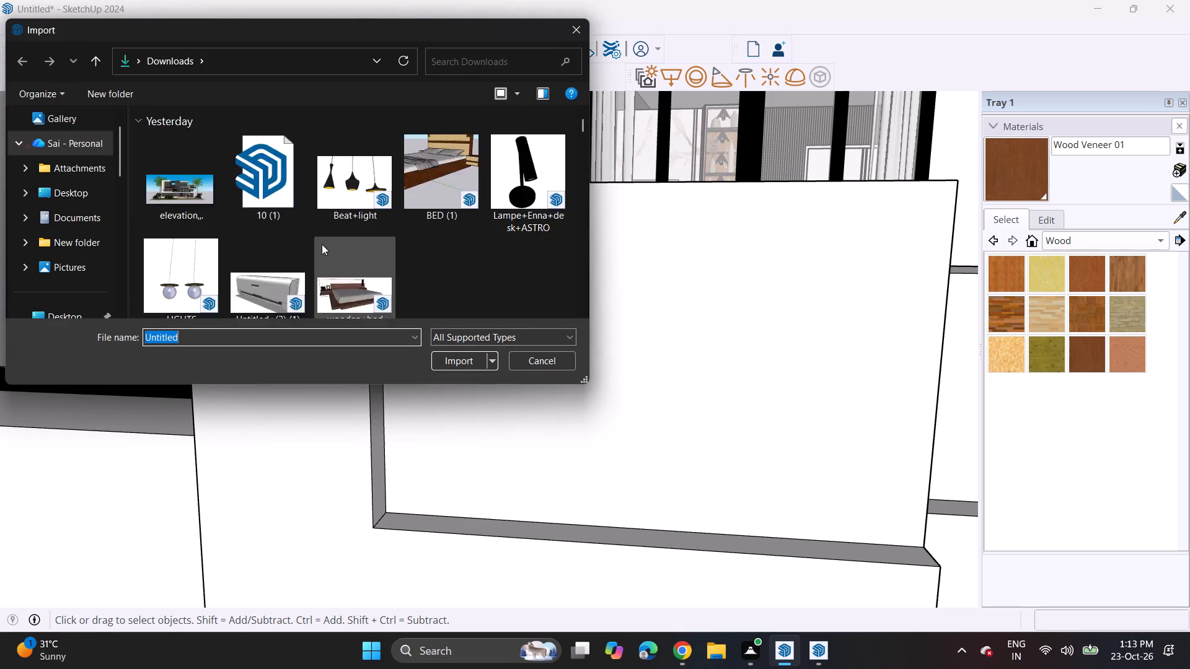
{"action": "scroll", "coordinate": [322, 244], "scroll_direction": "down", "scroll_amount": 13}
{"action": "scroll", "coordinate": [389, 222], "scroll_direction": "down", "scroll_amount": 2}
{"action": "scroll", "coordinate": [389, 222], "scroll_direction": "up", "scroll_amount": 1}
{"action": "scroll", "coordinate": [389, 222], "scroll_direction": "down", "scroll_amount": 1}
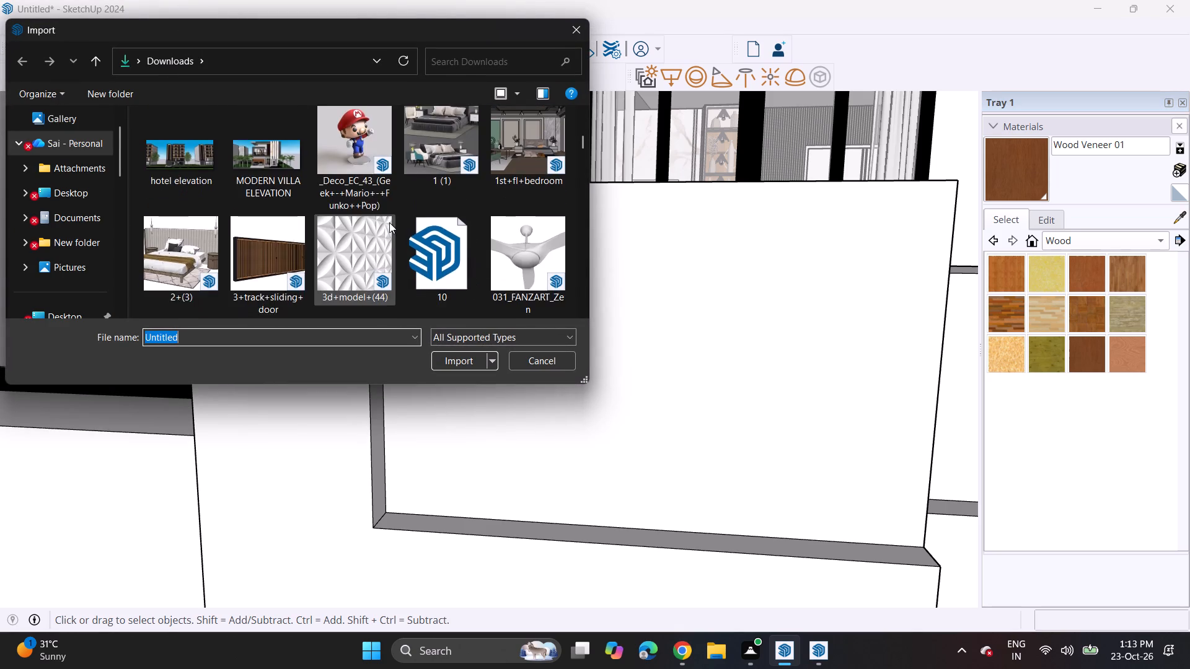
{"action": "scroll", "coordinate": [389, 222], "scroll_direction": "down", "scroll_amount": 9}
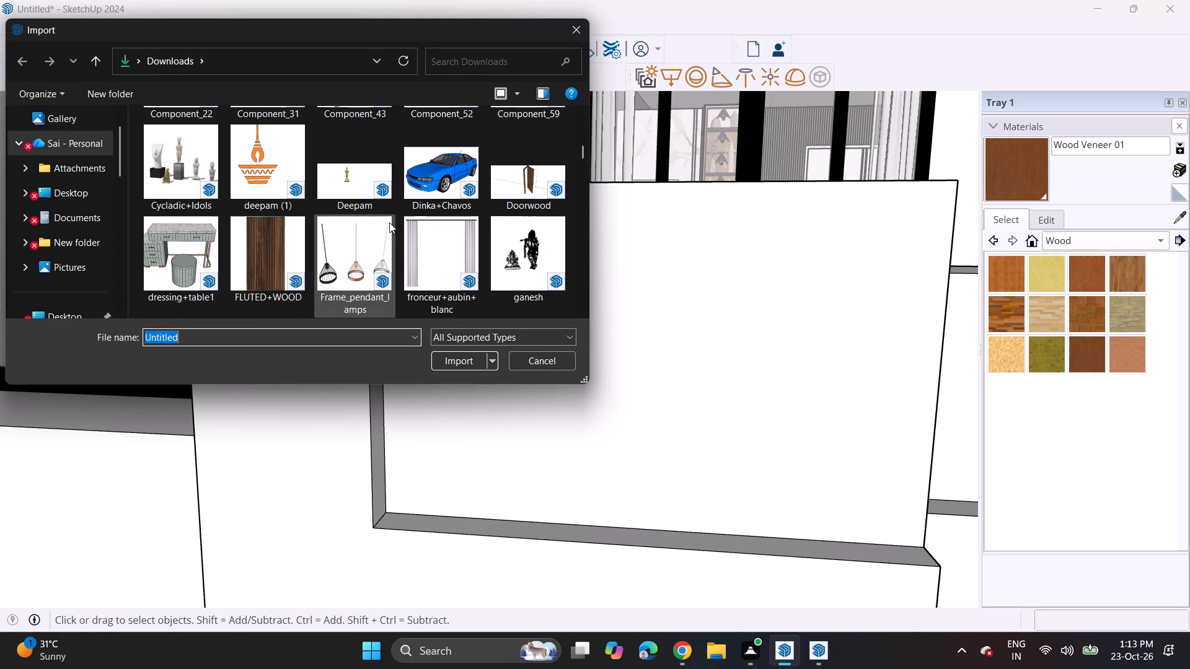
{"action": "left_click", "coordinate": [248, 268]}
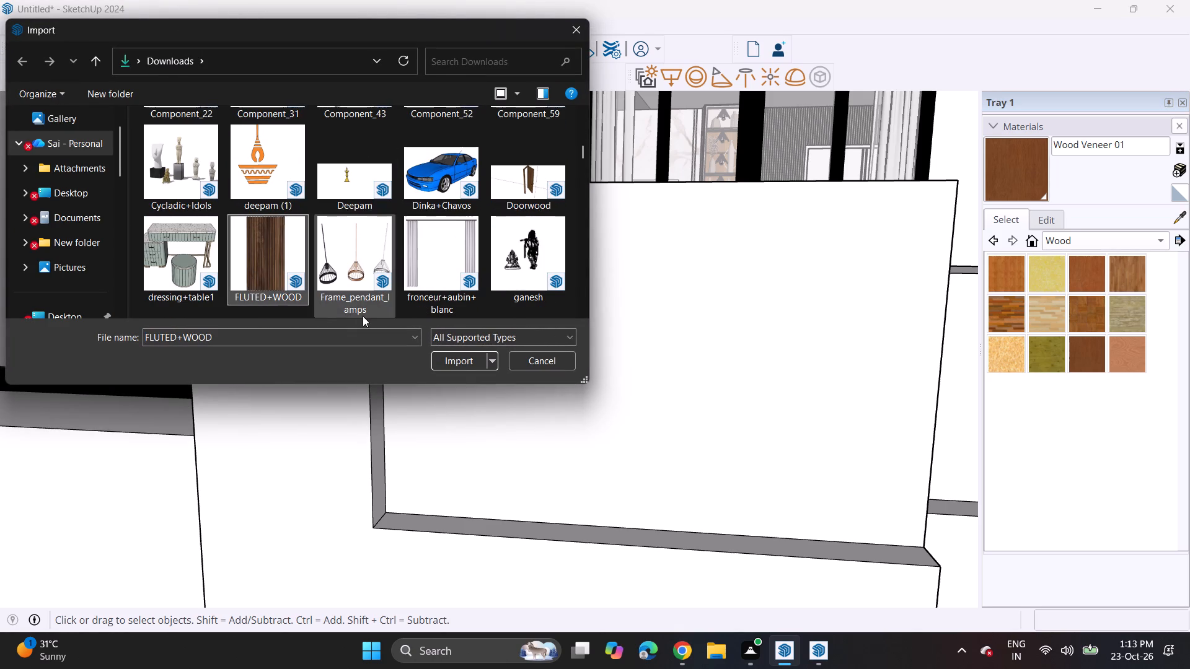
{"action": "left_click", "coordinate": [461, 356]}
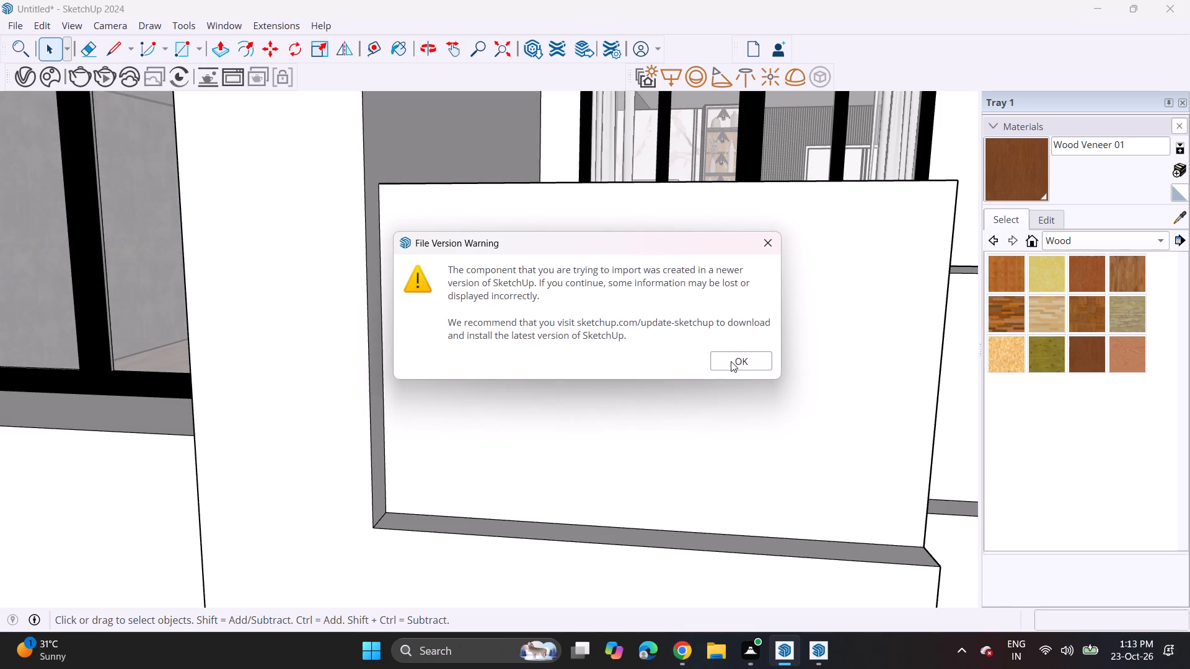
{"action": "left_click", "coordinate": [731, 361]}
{"action": "scroll", "coordinate": [505, 361], "scroll_direction": "down", "scroll_amount": 5}
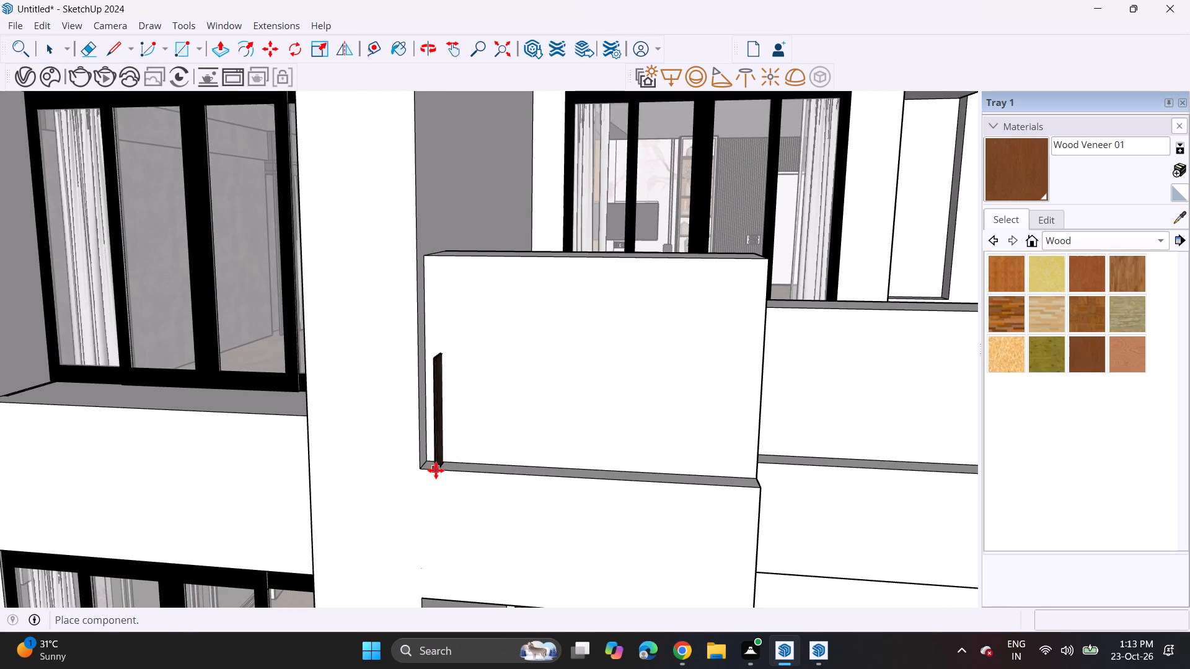
{"action": "left_click", "coordinate": [430, 466]}
Rotate the fluted wood panel 90° about the vertical axis so it runs parallel to the house front.
{"action": "left_click", "coordinate": [296, 57]}
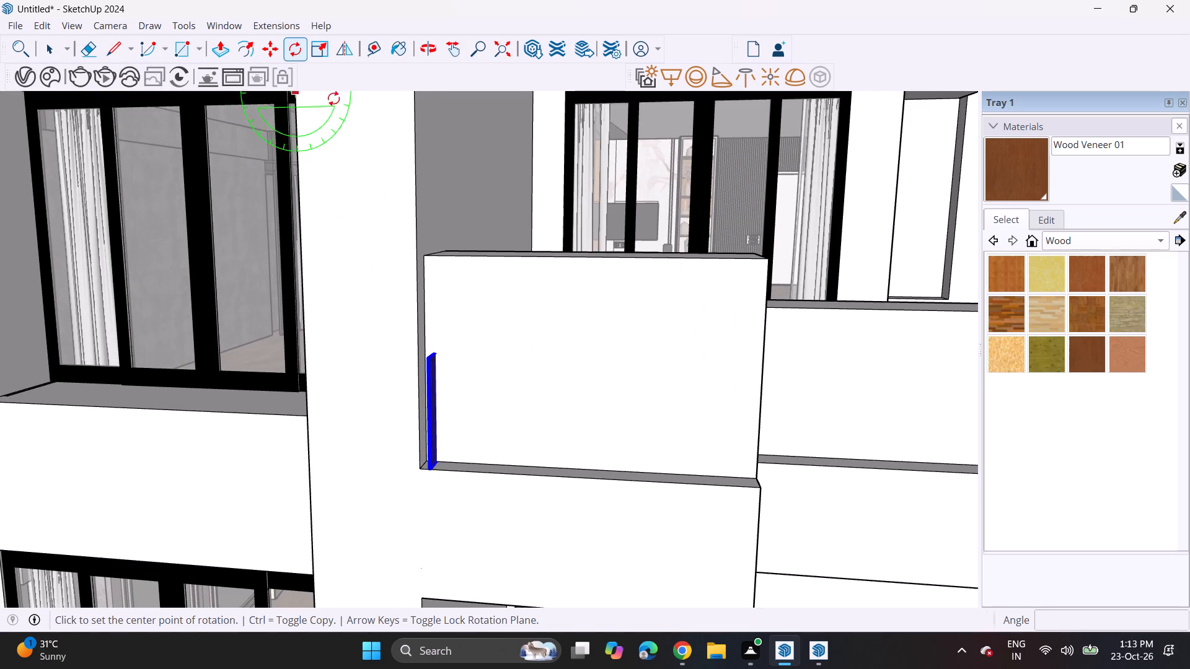
{"action": "scroll", "coordinate": [412, 297], "scroll_direction": "down", "scroll_amount": 6}
{"action": "scroll", "coordinate": [428, 330], "scroll_direction": "down", "scroll_amount": 20}
{"action": "middle_click_drag", "start_coordinate": [449, 345], "coordinate": [454, 160], "text": "shift"}
{"action": "middle_click_drag", "start_coordinate": [457, 232], "coordinate": [475, 352]}
{"action": "scroll", "coordinate": [479, 377], "scroll_direction": "up", "scroll_amount": 1}
{"action": "middle_click_drag", "start_coordinate": [481, 285], "coordinate": [510, 380]}
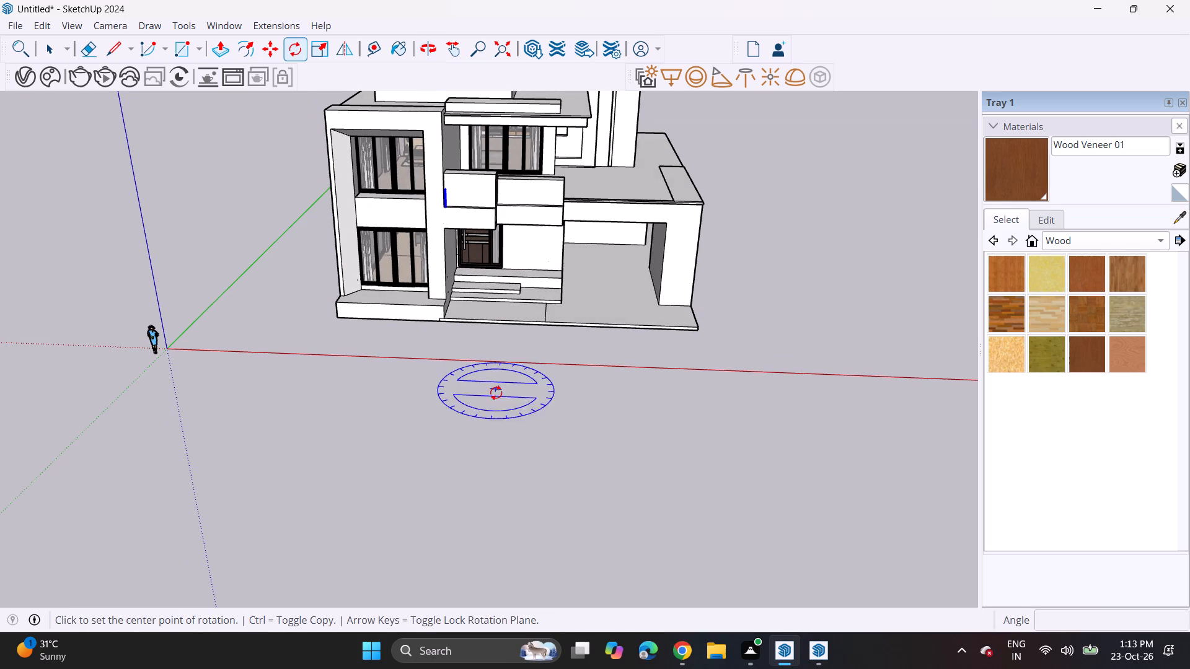
{"action": "left_click", "coordinate": [496, 394]}
{"action": "left_click", "coordinate": [536, 393]}
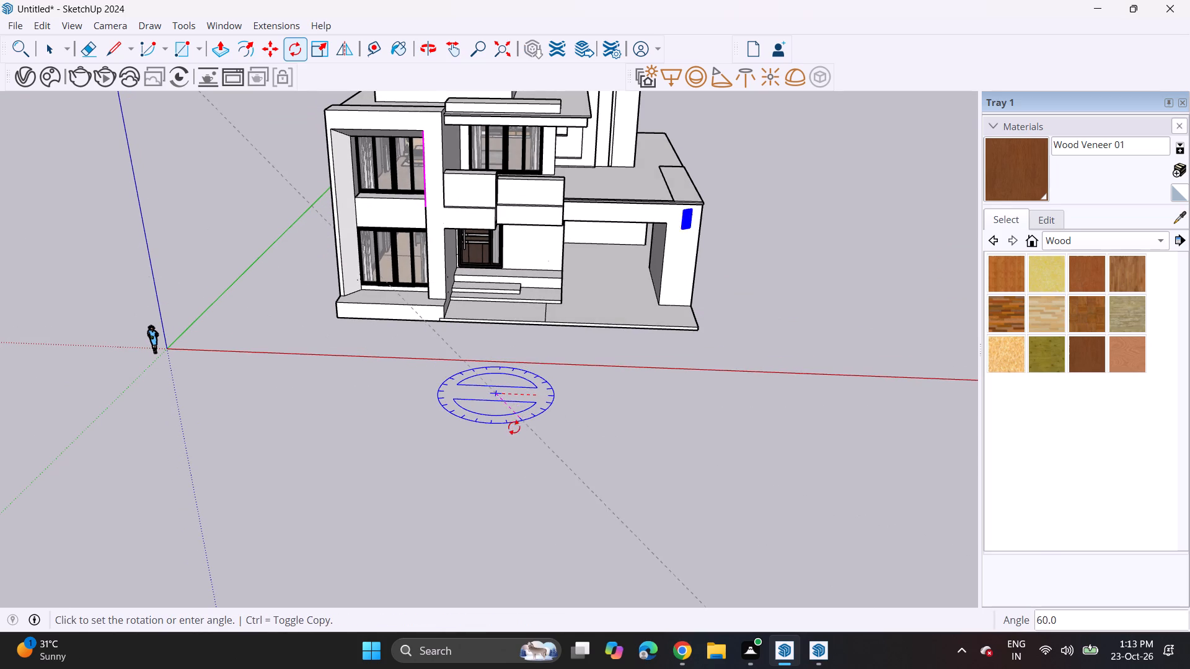
{"action": "left_click", "coordinate": [483, 458]}
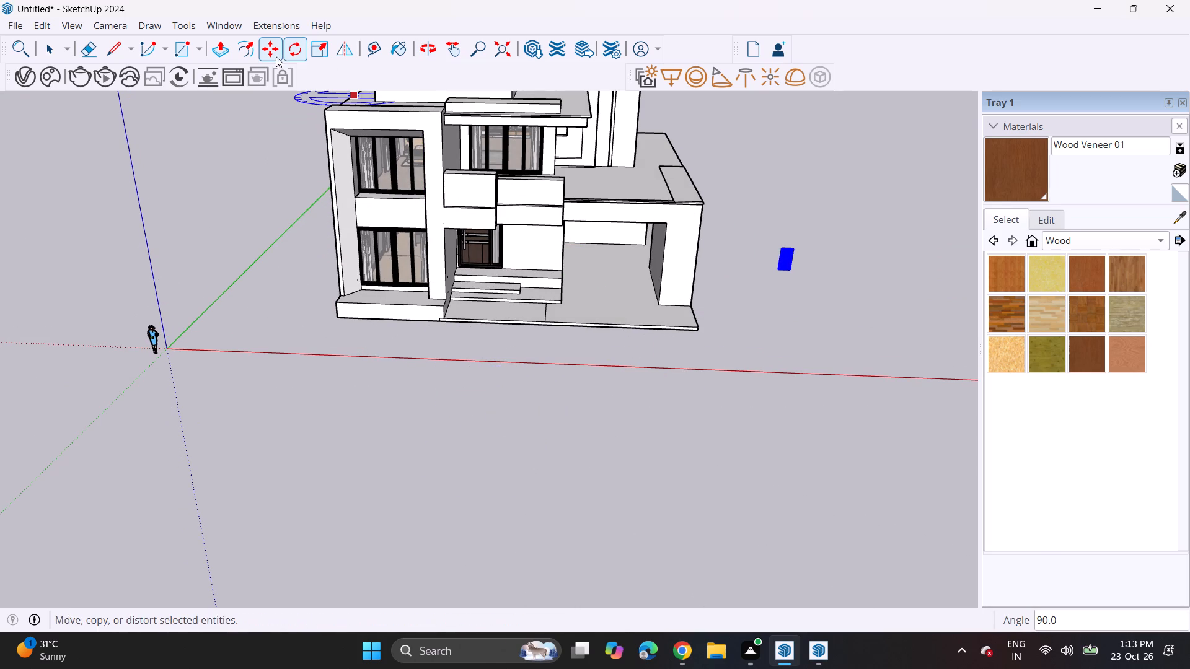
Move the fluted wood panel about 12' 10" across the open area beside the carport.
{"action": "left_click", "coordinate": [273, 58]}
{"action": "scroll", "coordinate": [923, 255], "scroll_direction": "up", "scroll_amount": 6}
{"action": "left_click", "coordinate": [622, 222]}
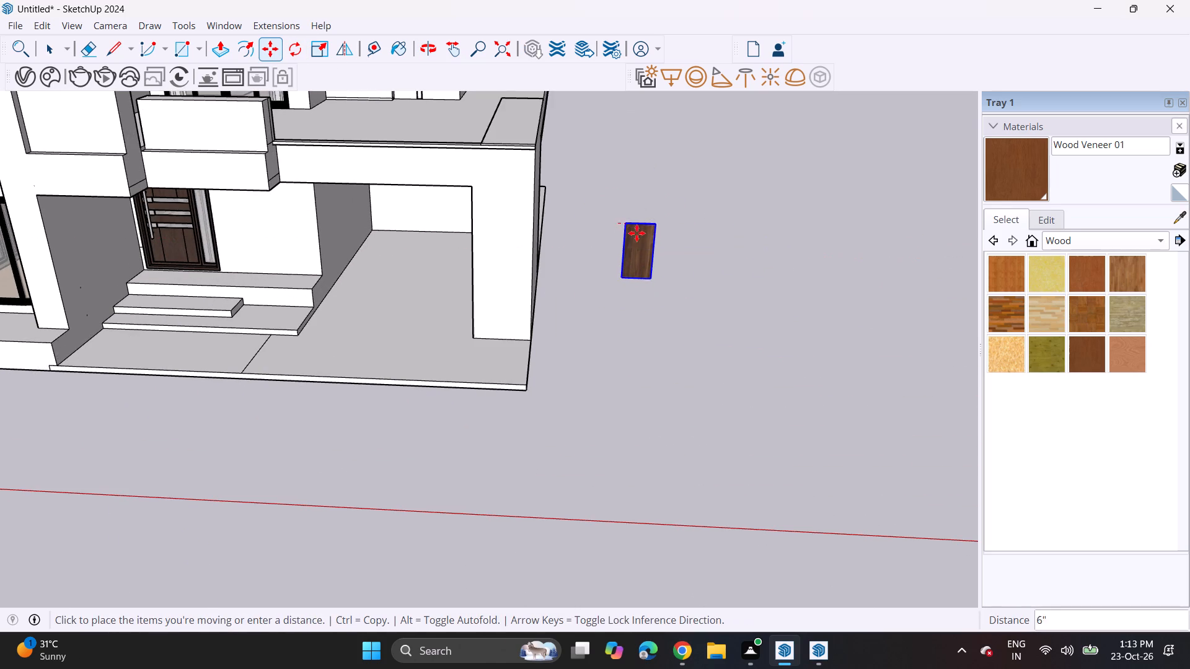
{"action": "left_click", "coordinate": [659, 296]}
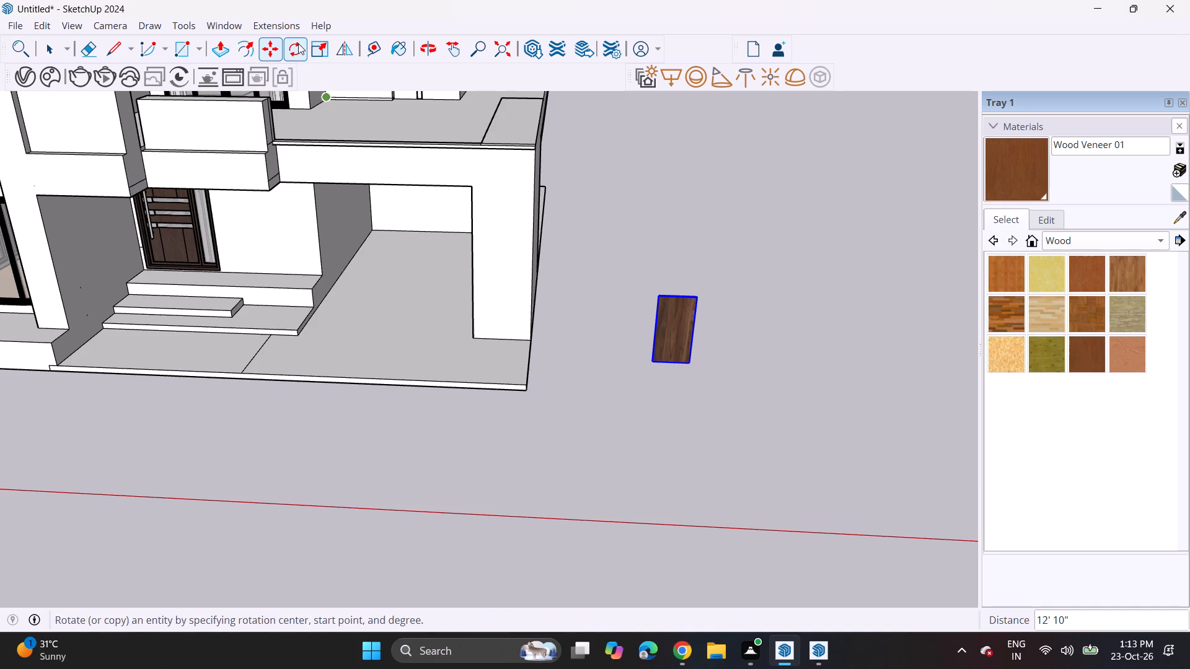
Rotate the fluted wood panel 180° about the vertical axis.
{"action": "left_click", "coordinate": [298, 43]}
{"action": "scroll", "coordinate": [612, 457], "scroll_direction": "down", "scroll_amount": 6}
{"action": "left_click", "coordinate": [634, 468]}
{"action": "left_click", "coordinate": [673, 461]}
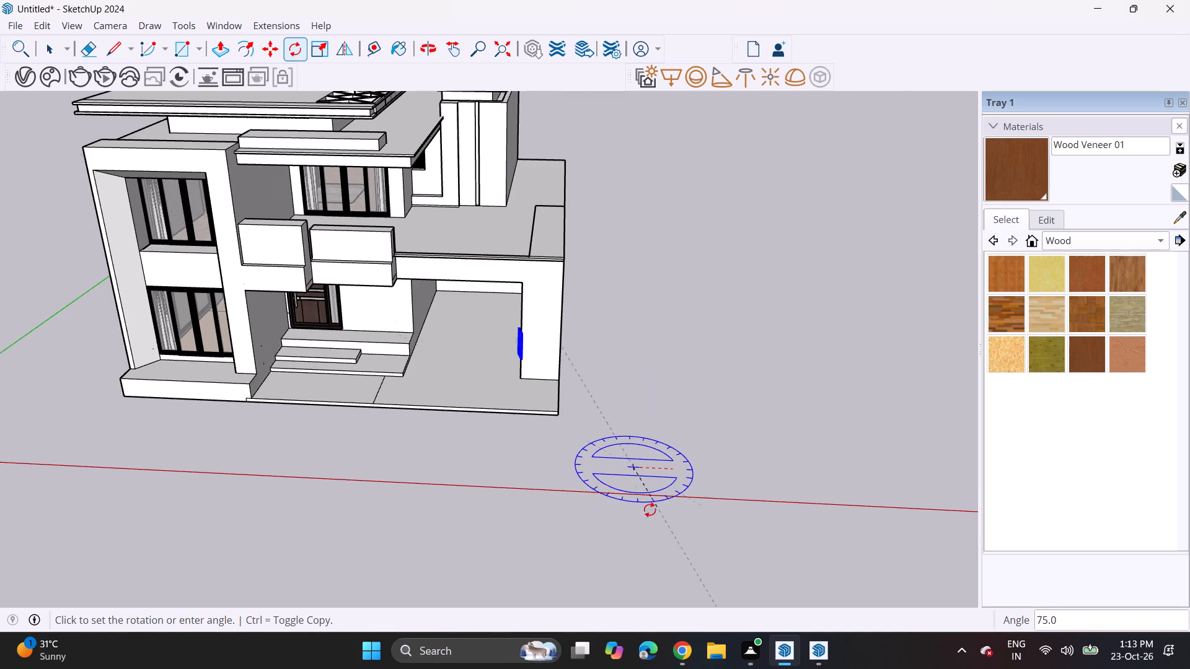
{"action": "left_click", "coordinate": [519, 466]}
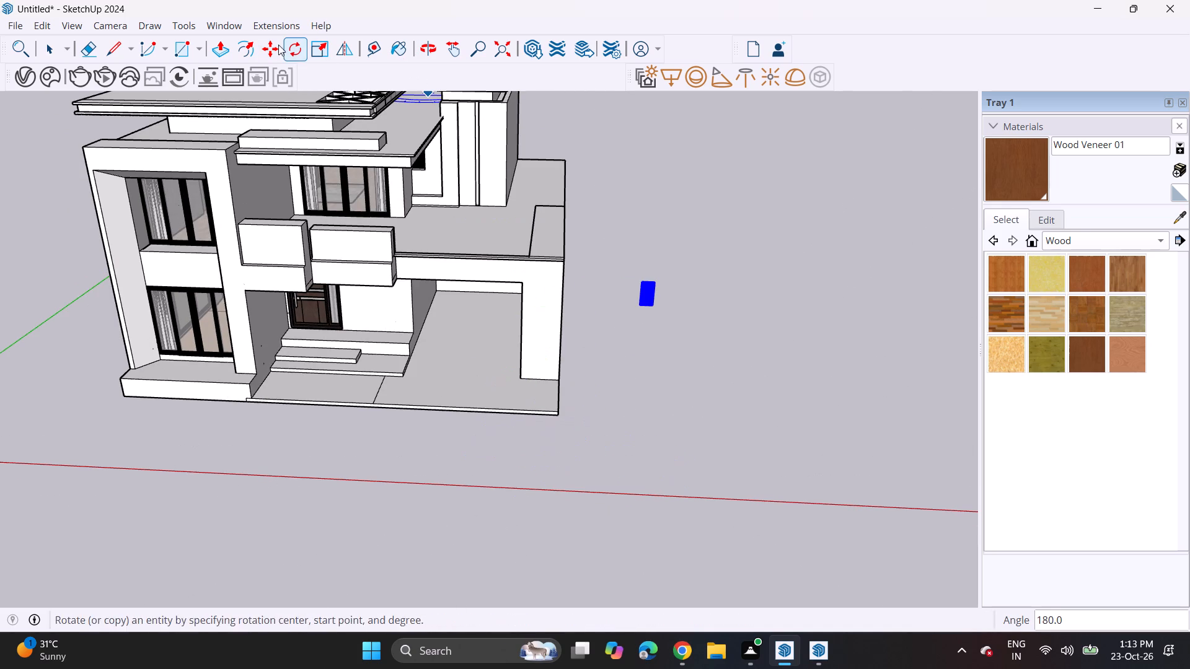
Move the fluted wood panel by its top corner onto the top corner of the balcony wall above the entrance.
{"action": "left_click", "coordinate": [264, 39]}
{"action": "left_click", "coordinate": [643, 282]}
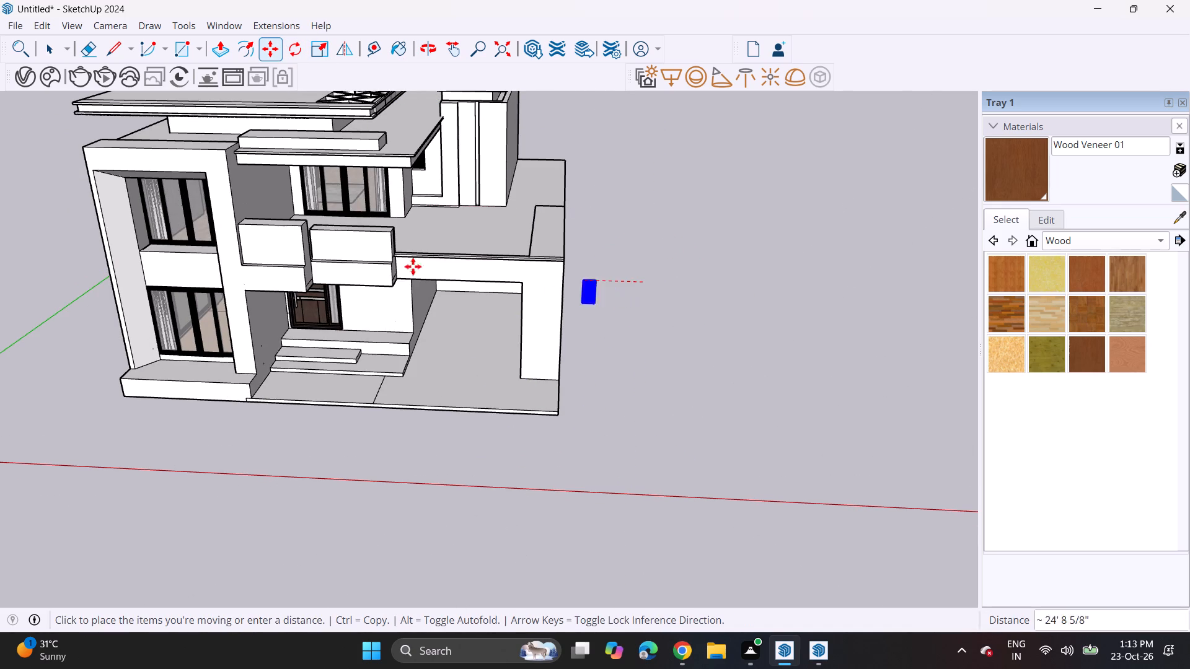
{"action": "scroll", "coordinate": [221, 211], "scroll_direction": "up", "scroll_amount": 17}
{"action": "scroll", "coordinate": [236, 205], "scroll_direction": "up", "scroll_amount": 6}
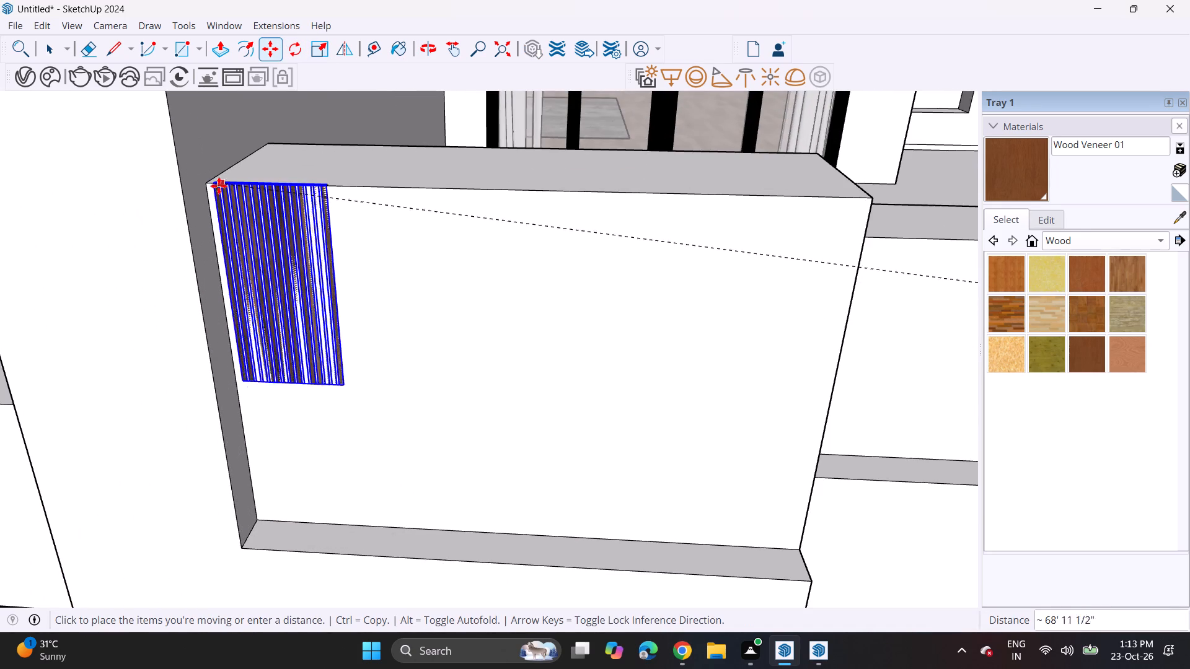
{"action": "left_click", "coordinate": [208, 188]}
Shift the fluted panel out of the balcony wall and snap its back top corner to the wall's top corner.
{"action": "scroll", "coordinate": [224, 172], "scroll_direction": "up", "scroll_amount": 10}
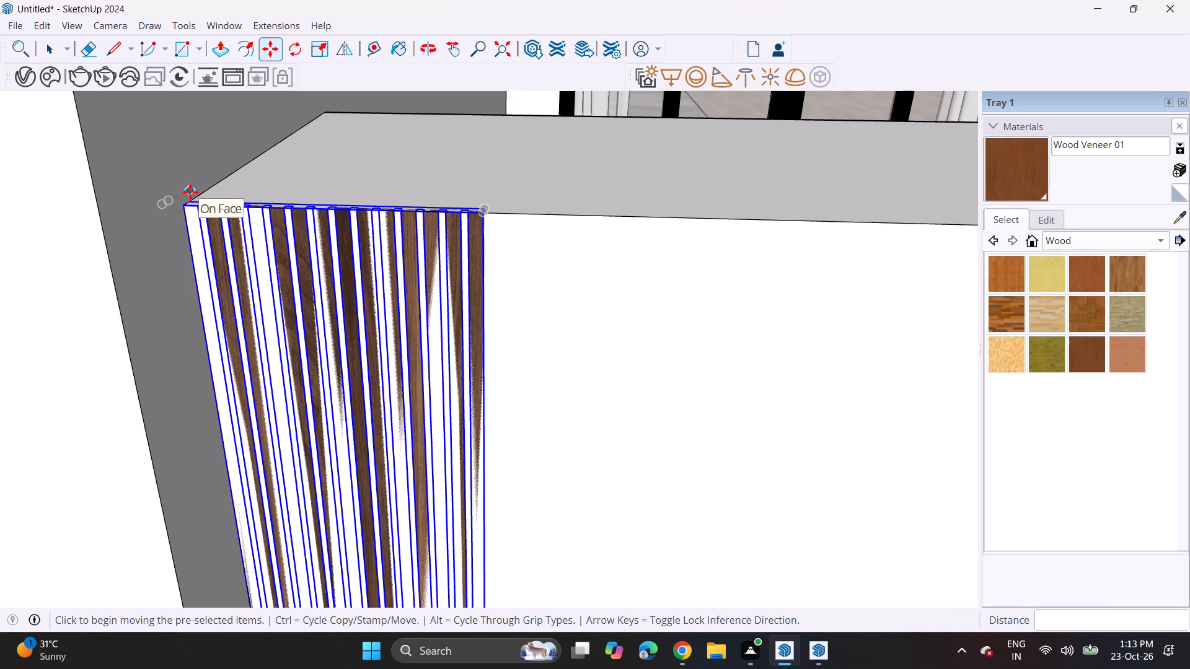
{"action": "left_click", "coordinate": [194, 198]}
{"action": "left_click", "coordinate": [187, 222]}
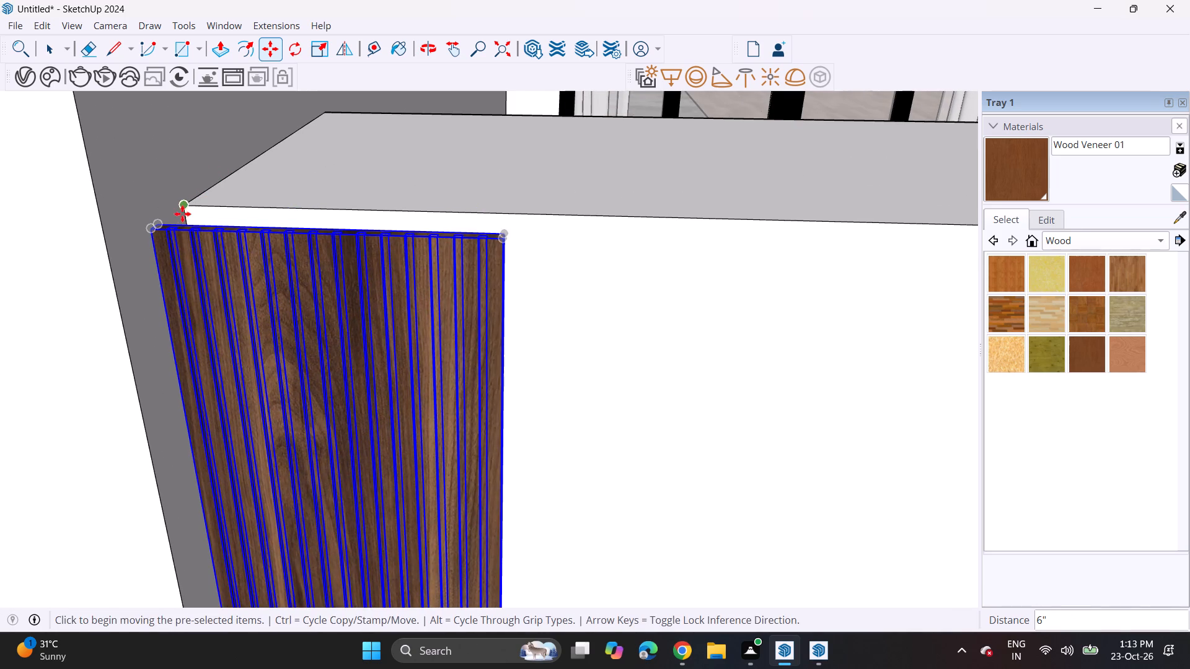
{"action": "left_click", "coordinate": [158, 225]}
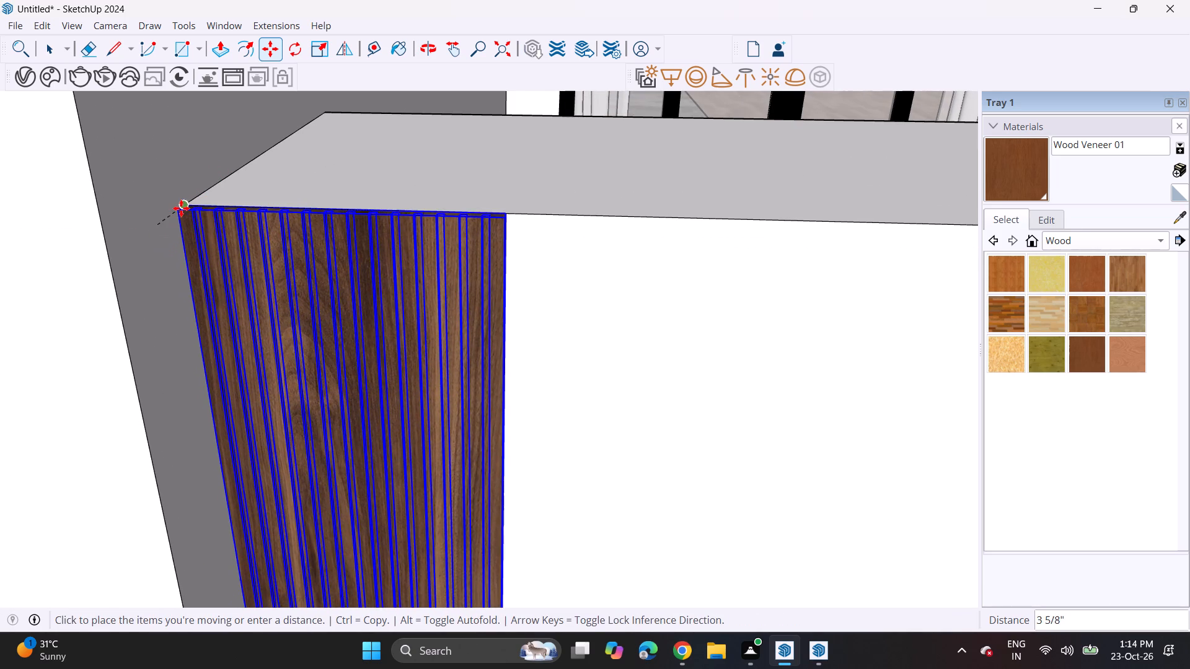
{"action": "left_click", "coordinate": [183, 207]}
Scale the fluted panel uniformly by about 1.85 so it reaches the bottom edge of the balcony wall.
{"action": "scroll", "coordinate": [284, 271], "scroll_direction": "down", "scroll_amount": 6}
{"action": "middle_click_drag", "start_coordinate": [333, 374], "coordinate": [363, 215]}
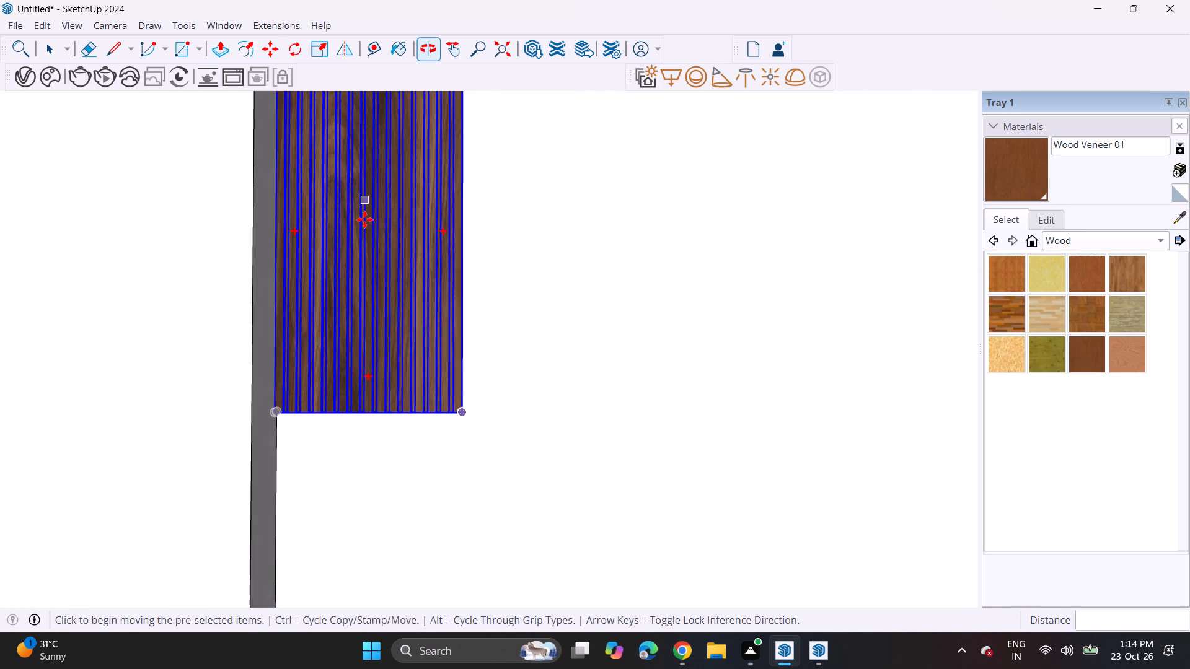
{"action": "middle_click_drag", "start_coordinate": [376, 299], "coordinate": [172, 271]}
{"action": "scroll", "coordinate": [280, 295], "scroll_direction": "down", "scroll_amount": 4}
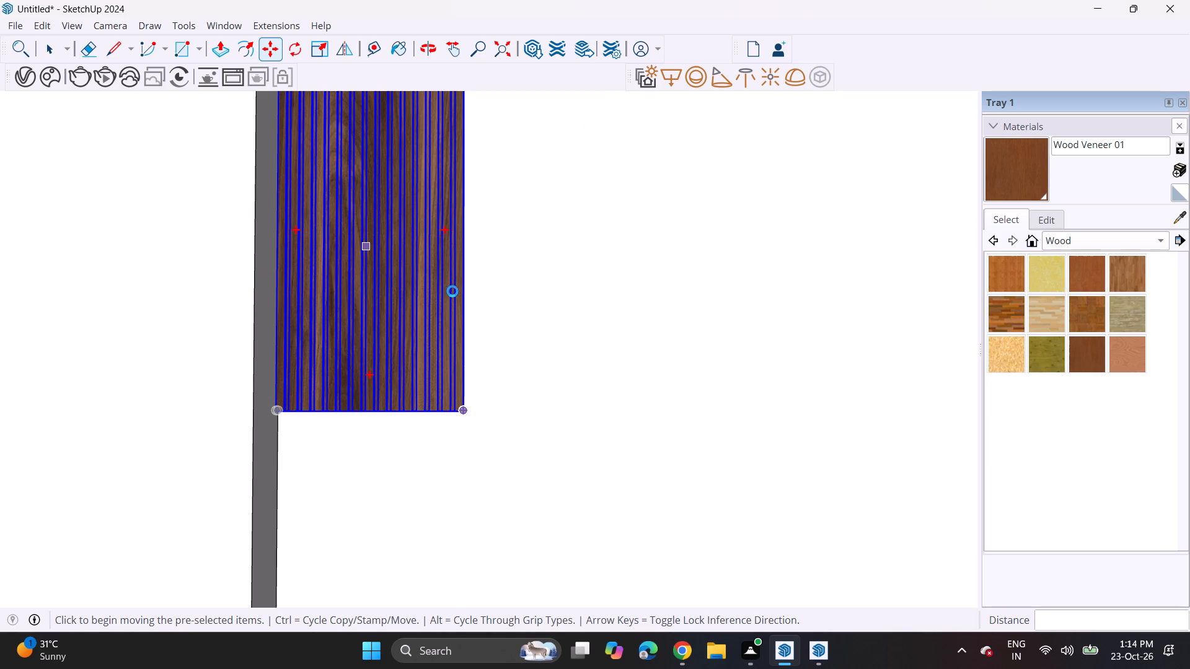
{"action": "scroll", "coordinate": [460, 289], "scroll_direction": "down", "scroll_amount": 7}
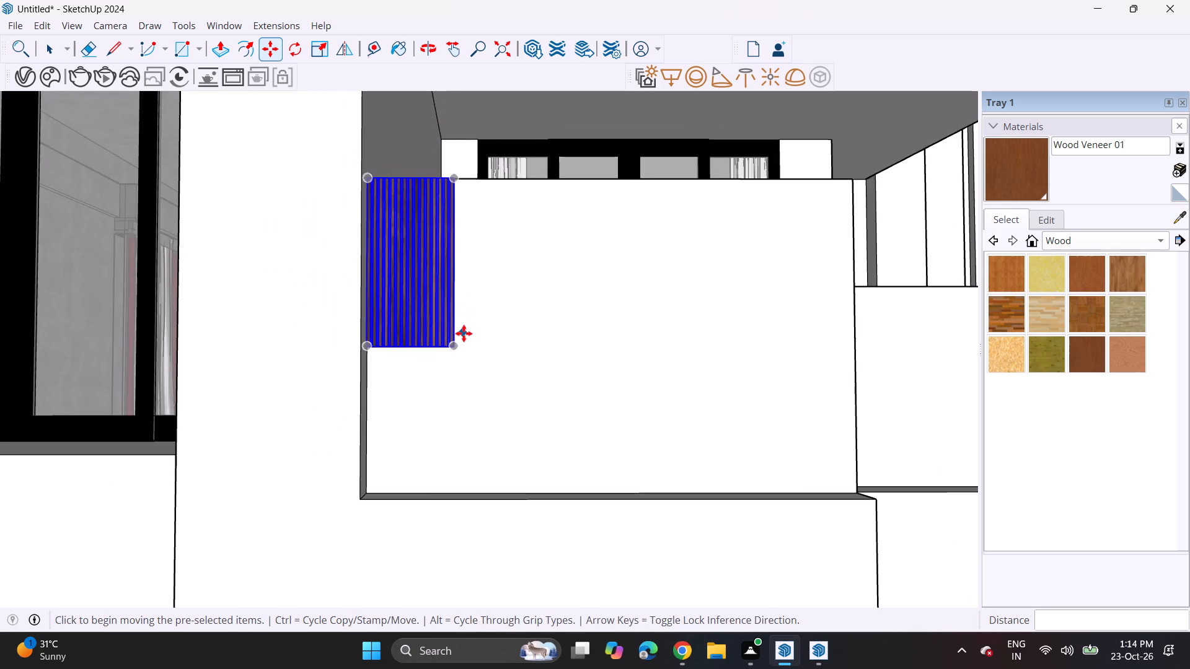
{"action": "middle_click_drag", "start_coordinate": [454, 341], "coordinate": [263, 400]}
{"action": "scroll", "coordinate": [367, 200], "scroll_direction": "up", "scroll_amount": 4}
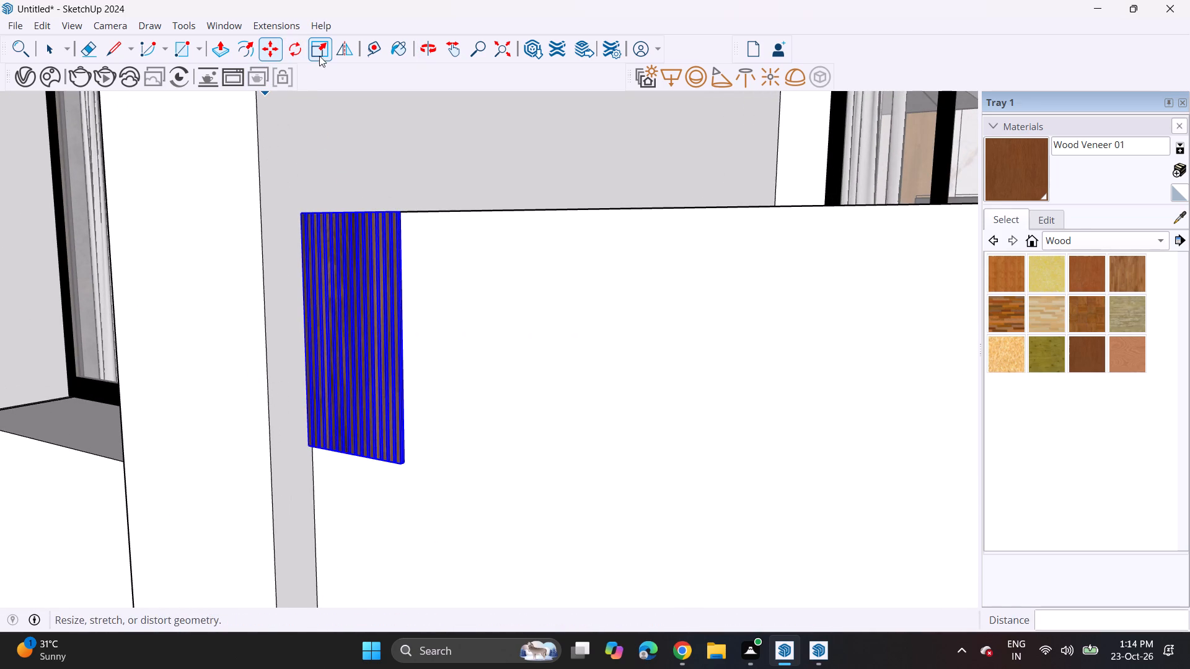
{"action": "left_click", "coordinate": [319, 56]}
{"action": "middle_click_drag", "start_coordinate": [376, 384], "coordinate": [393, 146]}
{"action": "scroll", "coordinate": [405, 214], "scroll_direction": "up", "scroll_amount": 4}
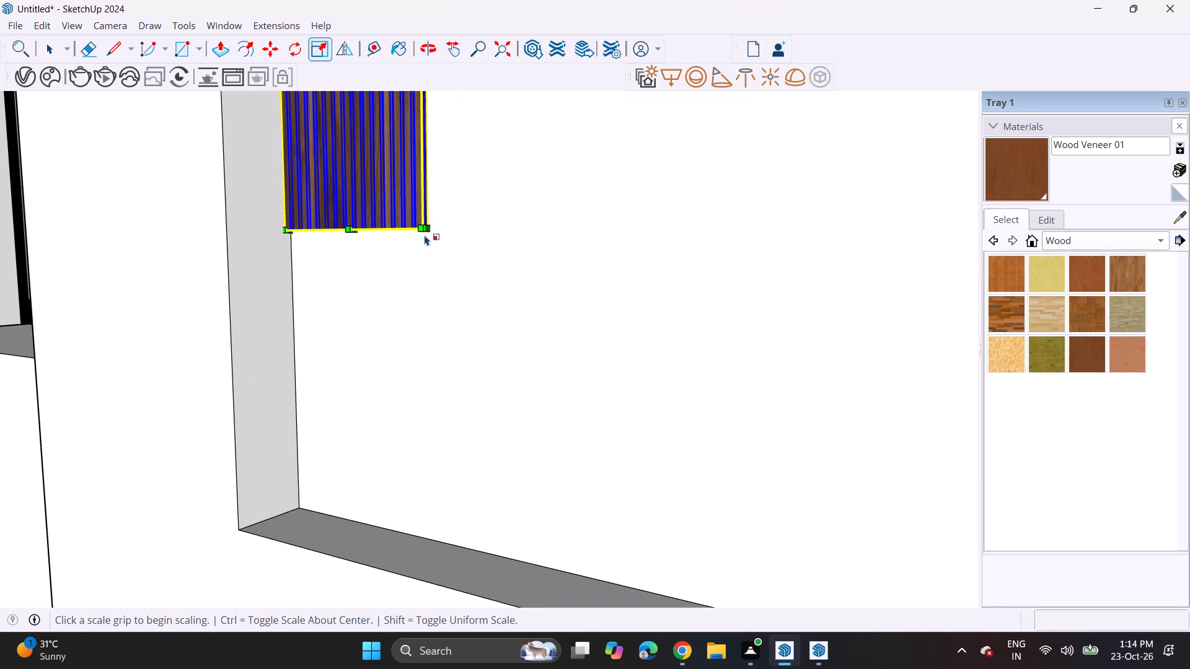
{"action": "left_click", "coordinate": [423, 234]}
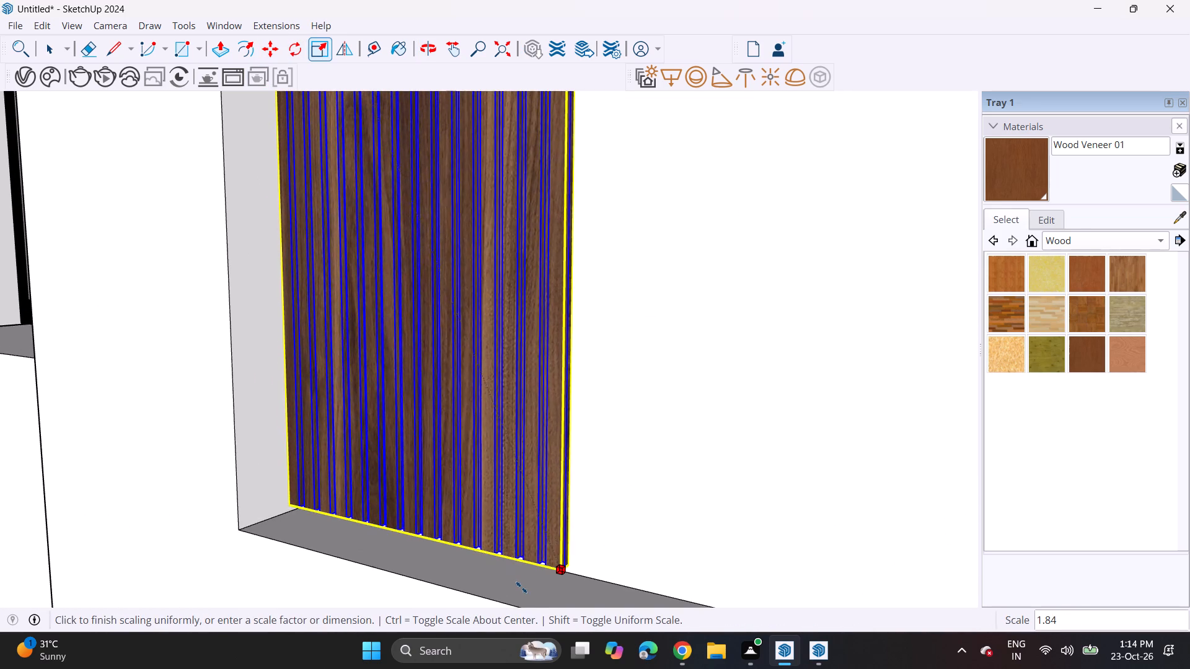
{"action": "left_click", "coordinate": [500, 599]}
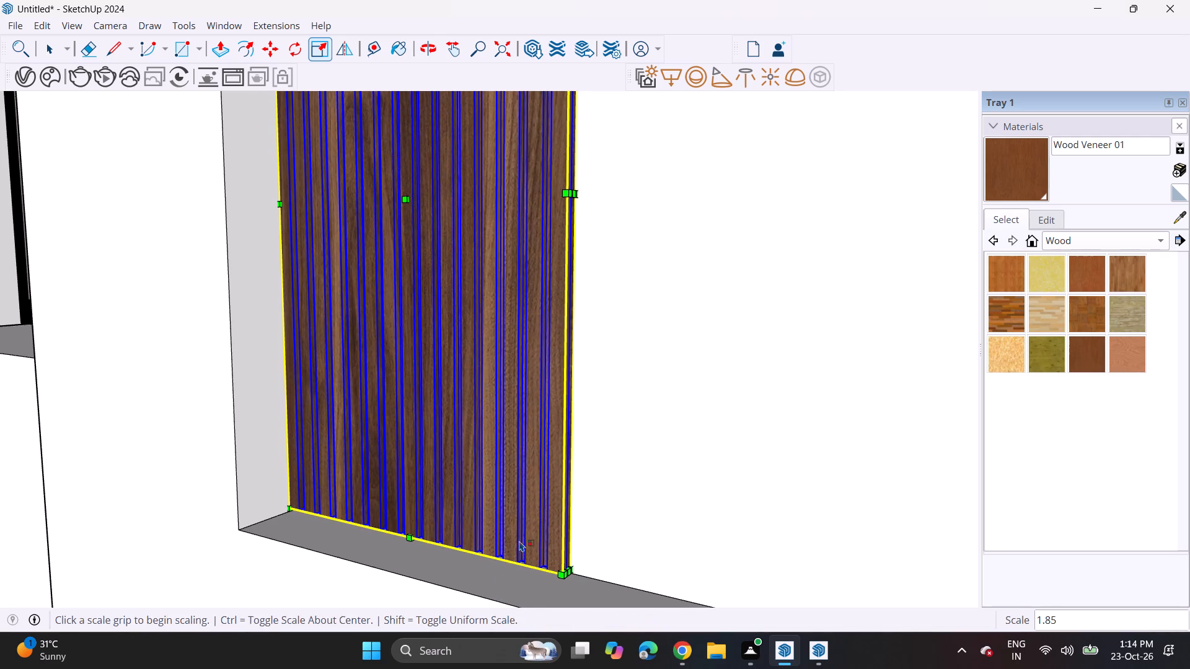
{"action": "middle_click_drag", "start_coordinate": [513, 519], "coordinate": [603, 471]}
{"action": "scroll", "coordinate": [552, 422], "scroll_direction": "down", "scroll_amount": 8}
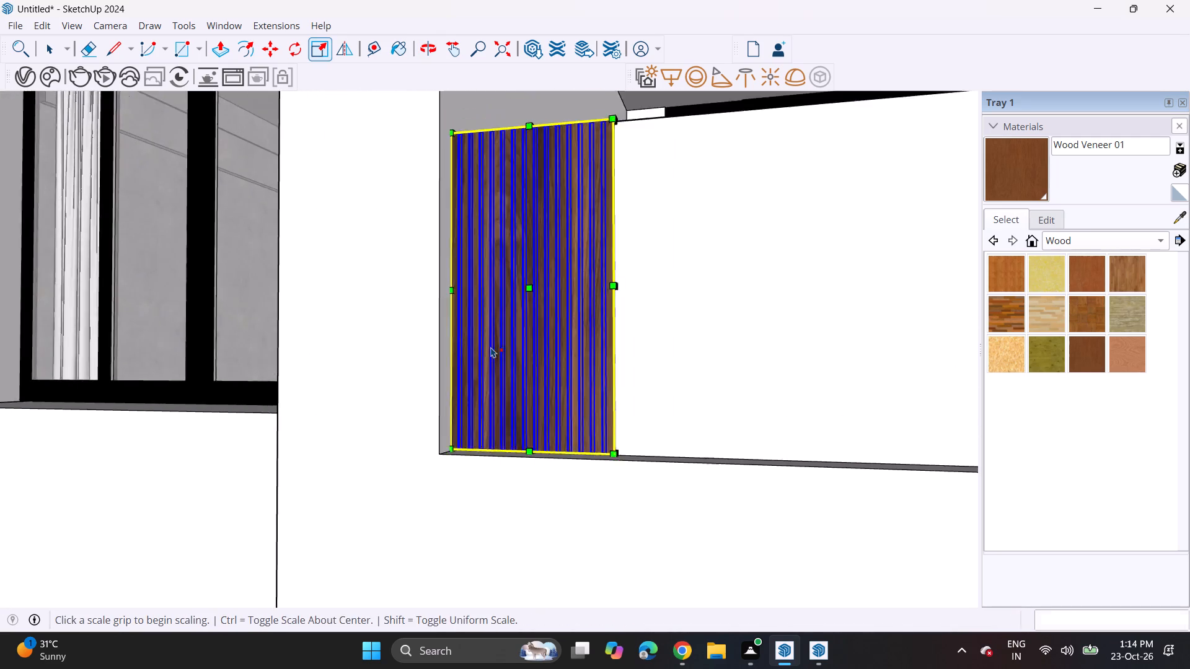
{"action": "middle_click_drag", "start_coordinate": [489, 347], "coordinate": [316, 391]}
{"action": "scroll", "coordinate": [367, 380], "scroll_direction": "up", "scroll_amount": 1, "text": "shift"}
{"action": "middle_click_drag", "start_coordinate": [362, 395], "coordinate": [495, 401]}
{"action": "key", "text": "space"}
Copy the fluted panel about 3' 7 13/16" along the balcony wall, placing the copy edge to edge with the original.
{"action": "left_click", "coordinate": [581, 369]}
{"action": "middle_click_drag", "start_coordinate": [583, 346], "coordinate": [547, 367]}
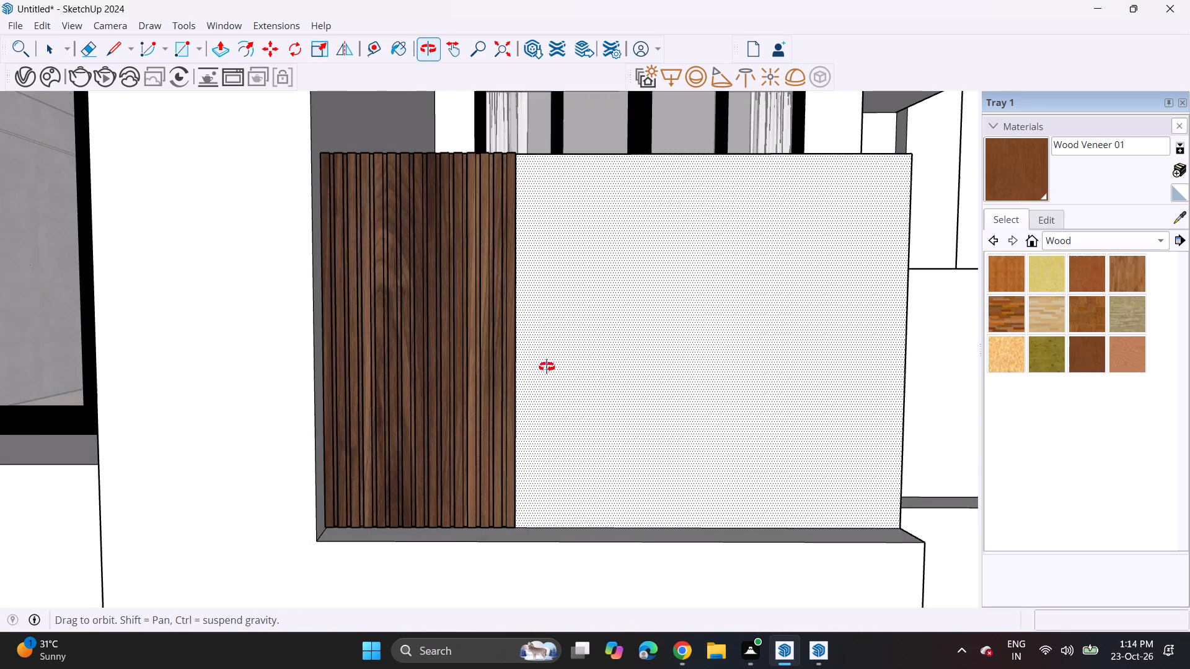
{"action": "middle_click_drag", "start_coordinate": [547, 367], "coordinate": [542, 367]}
{"action": "scroll", "coordinate": [444, 344], "scroll_direction": "down", "scroll_amount": 5}
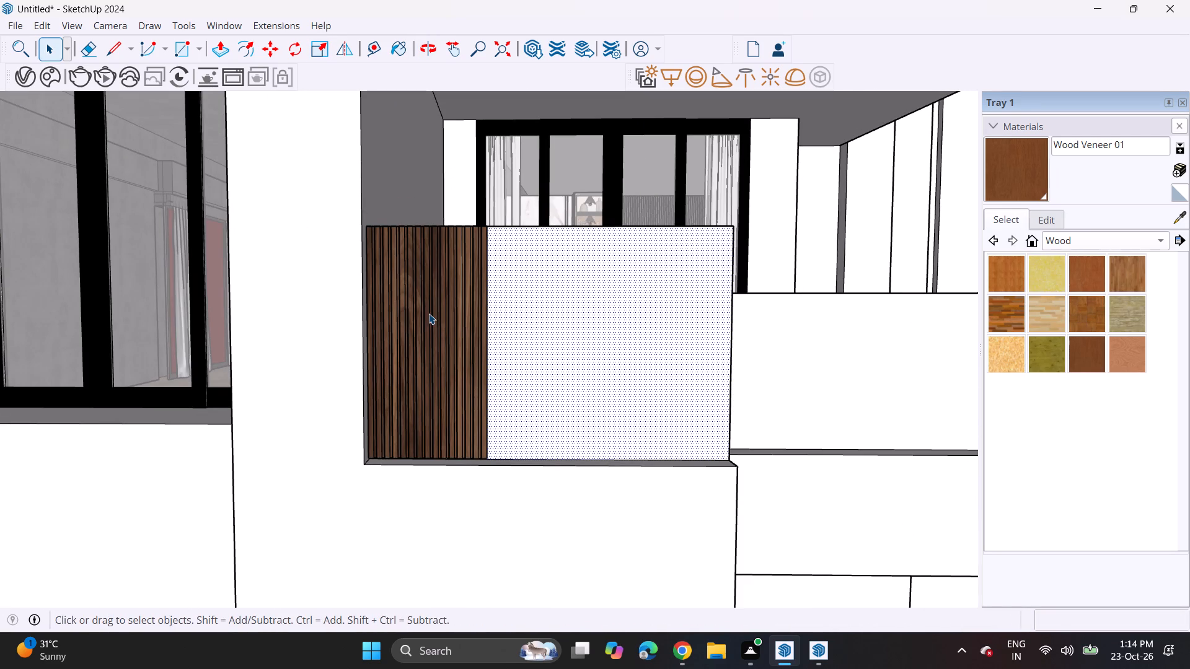
{"action": "left_click", "coordinate": [429, 313]}
{"action": "scroll", "coordinate": [413, 288], "scroll_direction": "up", "scroll_amount": 3}
{"action": "key", "text": "m"}
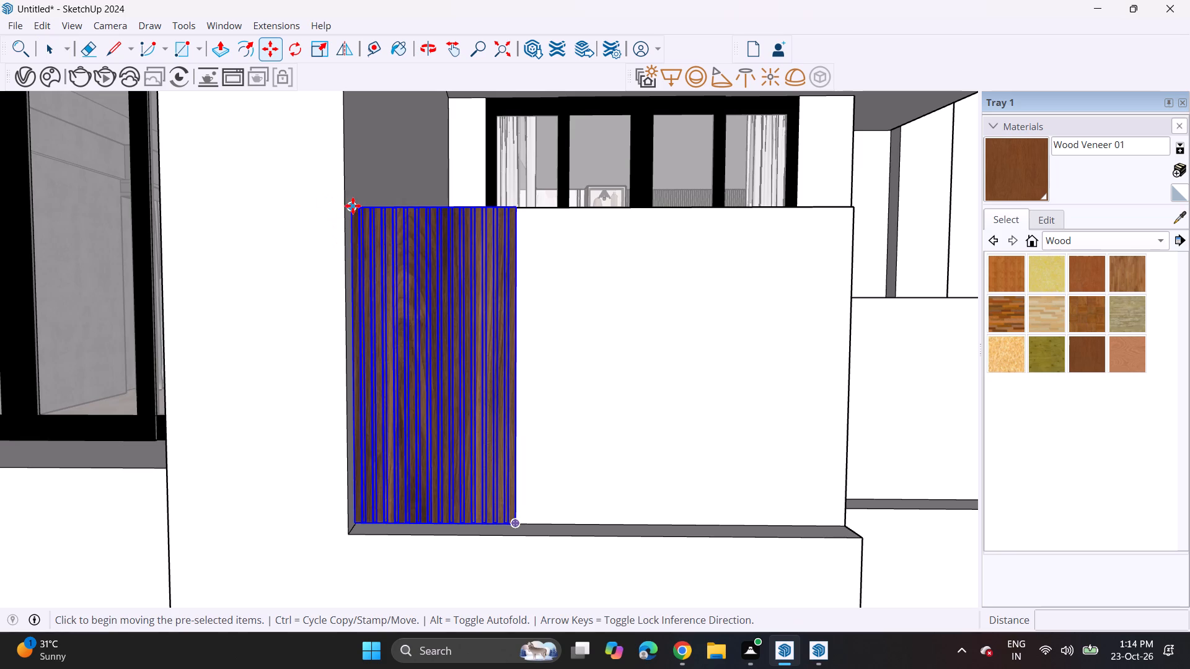
{"action": "left_click", "coordinate": [353, 206]}
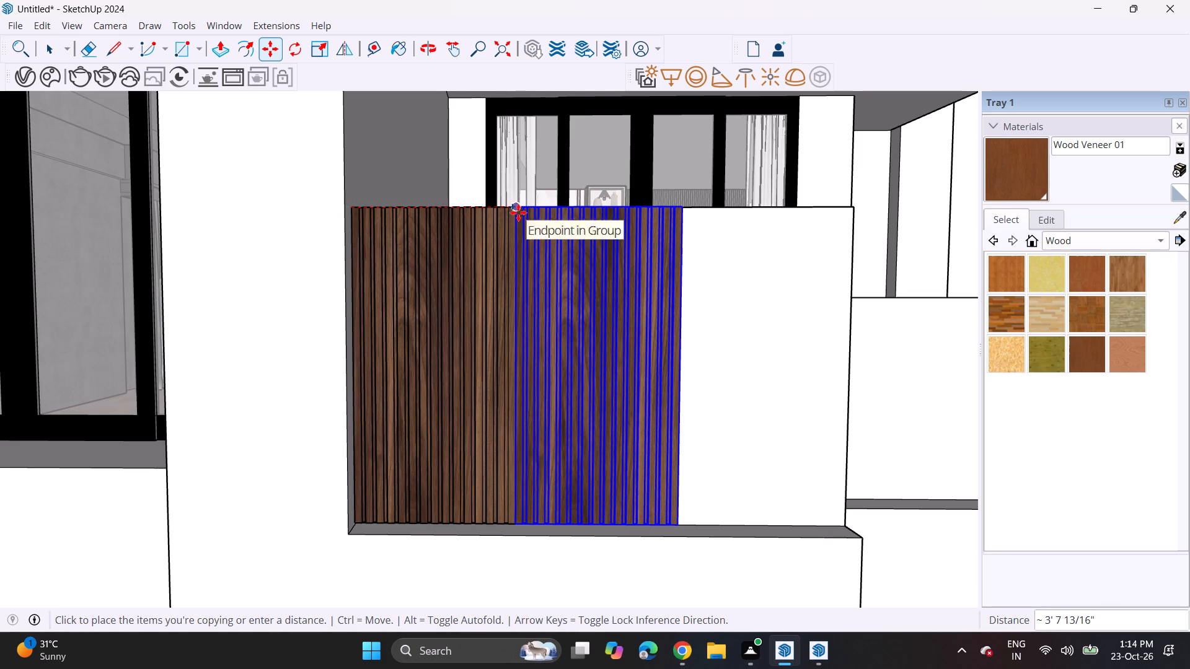
{"action": "left_click", "coordinate": [518, 212]}
Copy the fluted panel once more along the balcony wall, placing the third panel edge to edge with the second.
{"action": "left_click", "coordinate": [517, 214]}
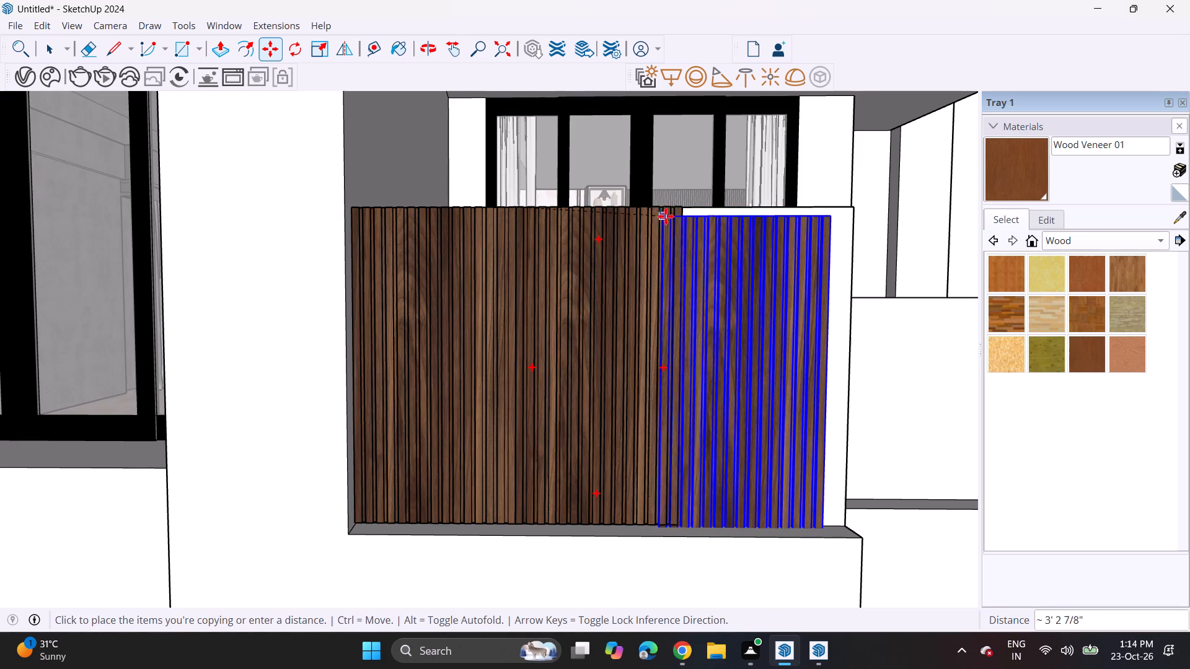
{"action": "left_click", "coordinate": [684, 210]}
Push/Pull the end face of the balcony wall 2 3/8" so it sits flush with the outermost fluted panel's edge.
{"action": "scroll", "coordinate": [807, 252], "scroll_direction": "up", "scroll_amount": 1}
{"action": "middle_click_drag", "start_coordinate": [800, 253], "coordinate": [514, 287]}
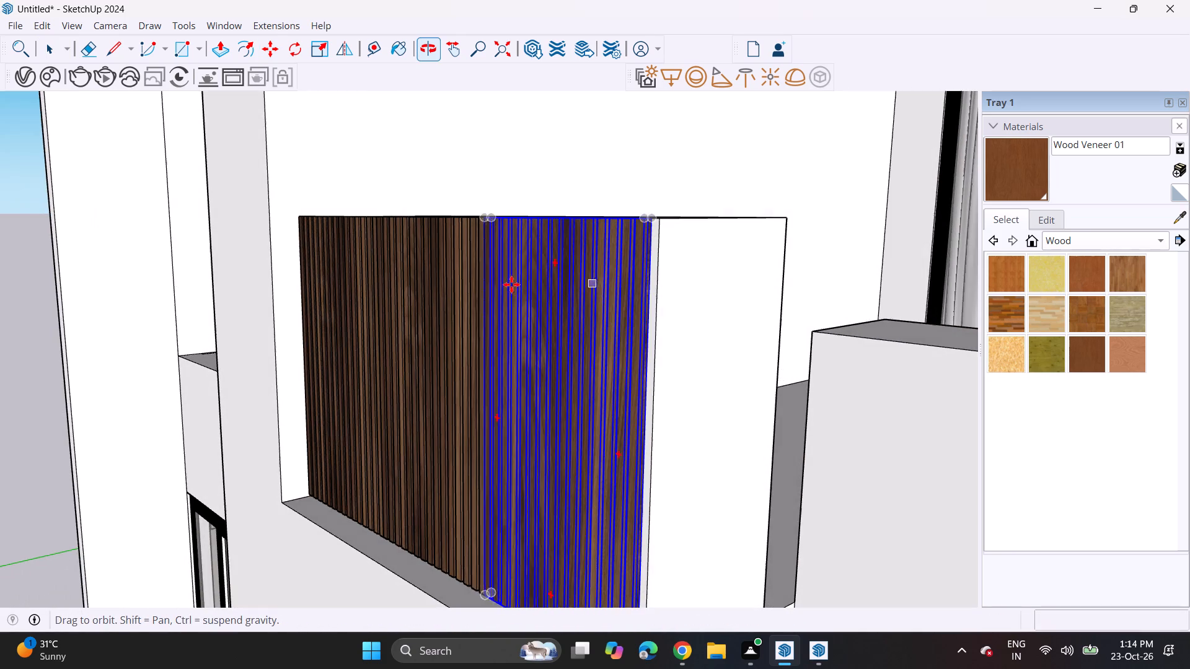
{"action": "left_click", "coordinate": [209, 55]}
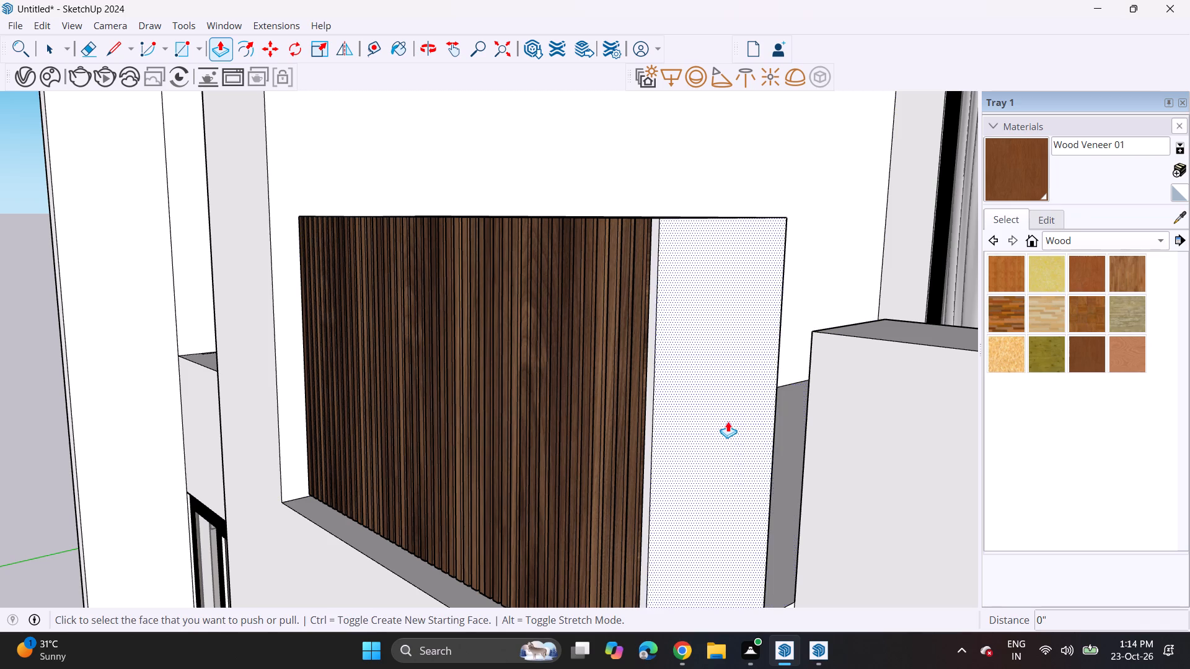
{"action": "left_click", "coordinate": [728, 421]}
{"action": "left_click", "coordinate": [718, 415]}
Examine the fluted cladding on the balcony wall against the whole front facade from several angles and distances.
{"action": "middle_click_drag", "start_coordinate": [453, 307], "coordinate": [613, 292]}
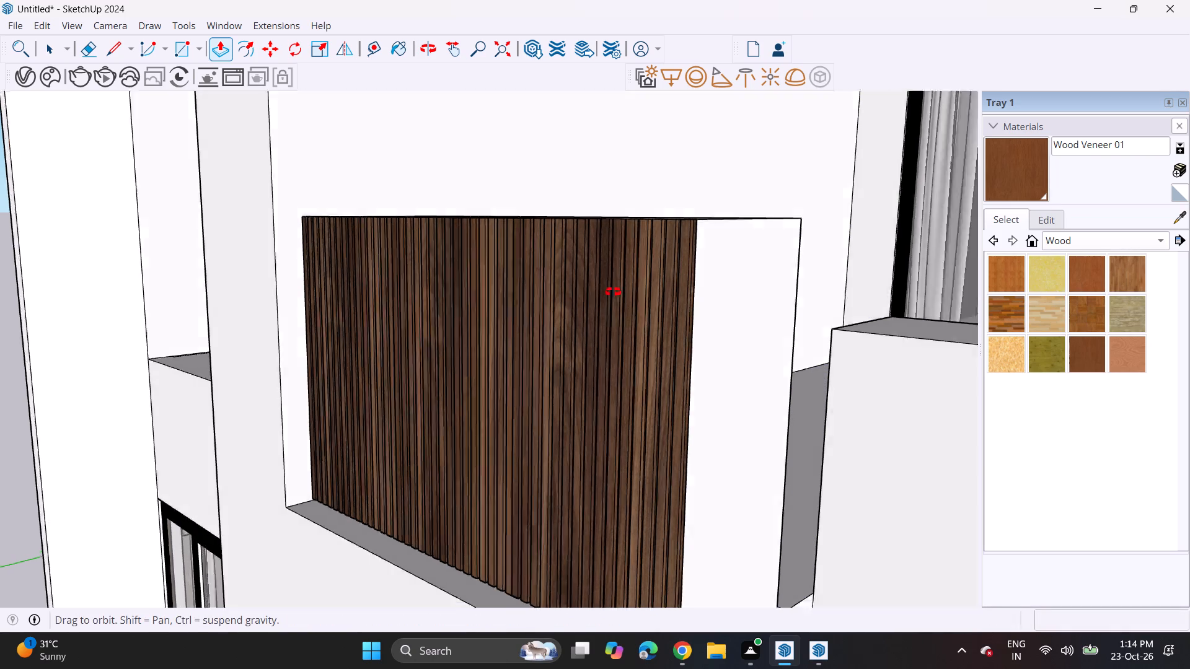
{"action": "middle_click_drag", "start_coordinate": [613, 292], "coordinate": [775, 295]}
{"action": "scroll", "coordinate": [706, 292], "scroll_direction": "down", "scroll_amount": 3}
{"action": "scroll", "coordinate": [706, 298], "scroll_direction": "up", "scroll_amount": 1}
{"action": "scroll", "coordinate": [706, 301], "scroll_direction": "down", "scroll_amount": 2}
{"action": "middle_click_drag", "start_coordinate": [723, 343], "coordinate": [497, 315]}
{"action": "scroll", "coordinate": [619, 321], "scroll_direction": "up", "scroll_amount": 1, "text": "shift"}
{"action": "scroll", "coordinate": [490, 315], "scroll_direction": "down", "scroll_amount": 17}
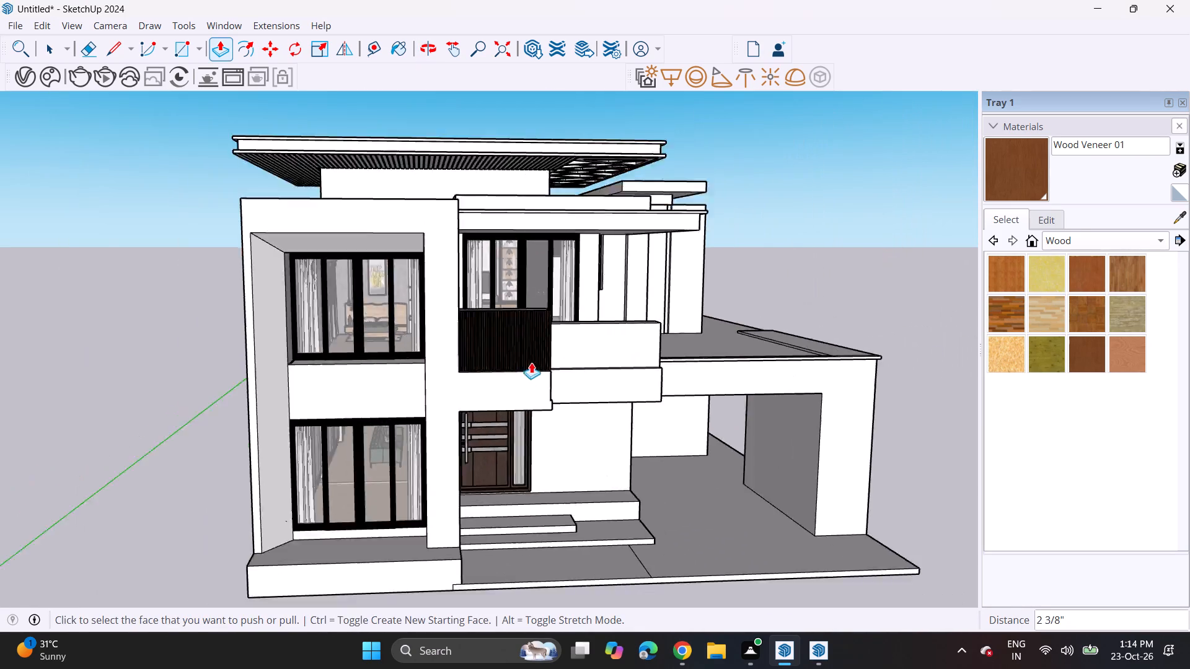
{"action": "scroll", "coordinate": [531, 362], "scroll_direction": "down", "scroll_amount": 2}
{"action": "middle_click_drag", "start_coordinate": [540, 378], "coordinate": [526, 330]}
{"action": "scroll", "coordinate": [537, 359], "scroll_direction": "up", "scroll_amount": 8}
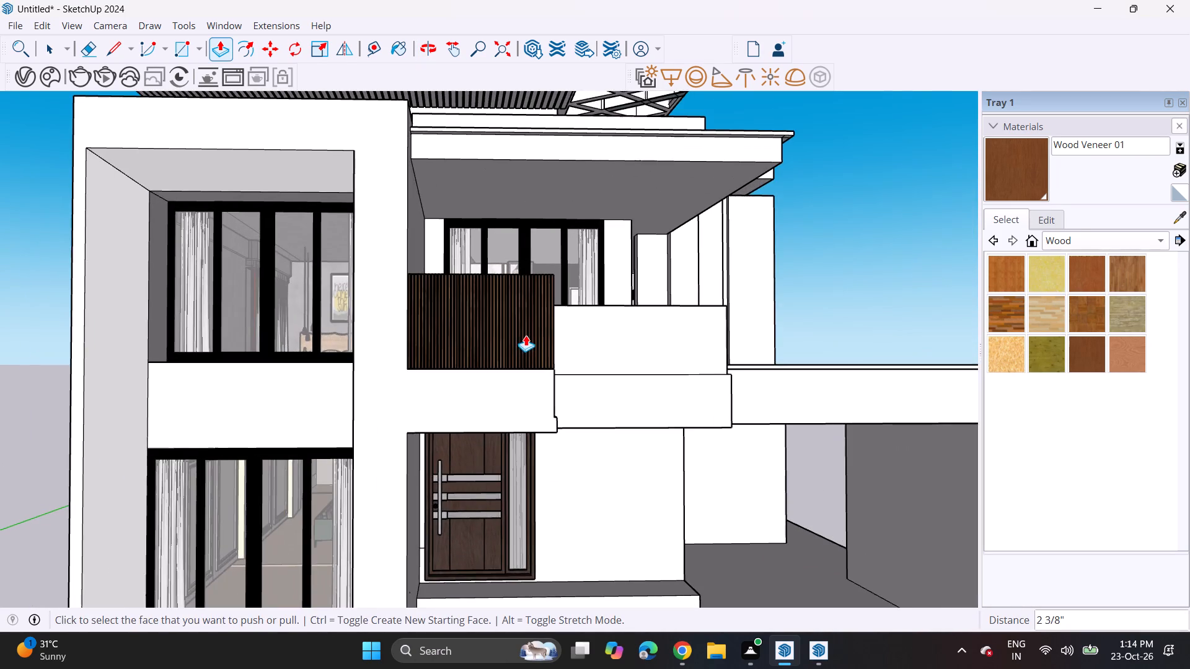
{"action": "scroll", "coordinate": [523, 335], "scroll_direction": "down", "scroll_amount": 2}
{"action": "middle_click_drag", "start_coordinate": [518, 338], "coordinate": [478, 337]}
{"action": "scroll", "coordinate": [438, 309], "scroll_direction": "up", "scroll_amount": 3}
{"action": "scroll", "coordinate": [434, 302], "scroll_direction": "down", "scroll_amount": 1}
{"action": "scroll", "coordinate": [433, 301], "scroll_direction": "up", "scroll_amount": 7}
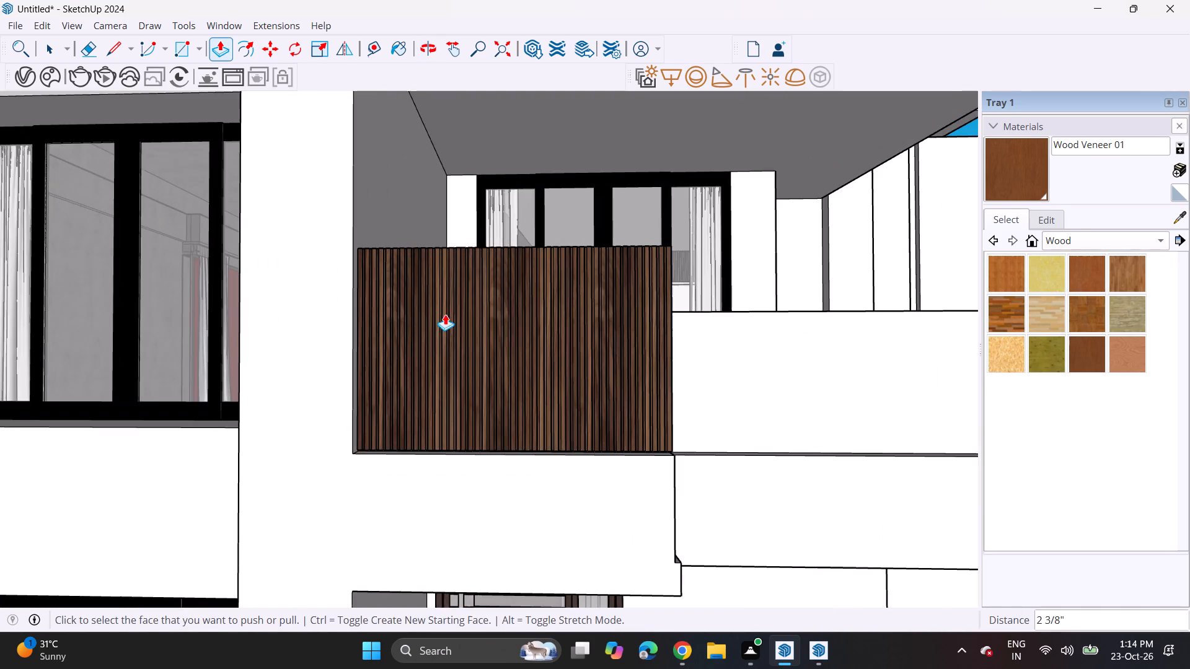
Move the middle fluted panel about 10' 6 1/4" sideways, out of the row of three on the balcony wall.
{"action": "scroll", "coordinate": [526, 340], "scroll_direction": "up", "scroll_amount": 7}
{"action": "key", "text": "space"}
{"action": "left_click", "coordinate": [512, 361]}
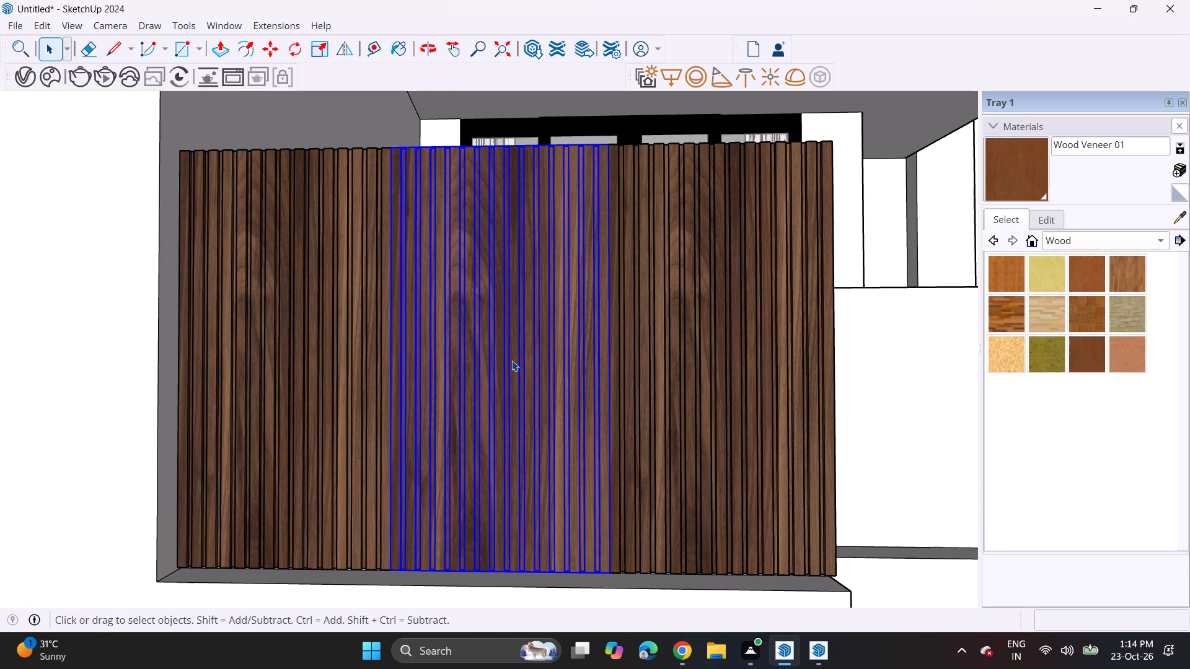
{"action": "key", "text": "m"}
{"action": "left_click", "coordinate": [505, 344]}
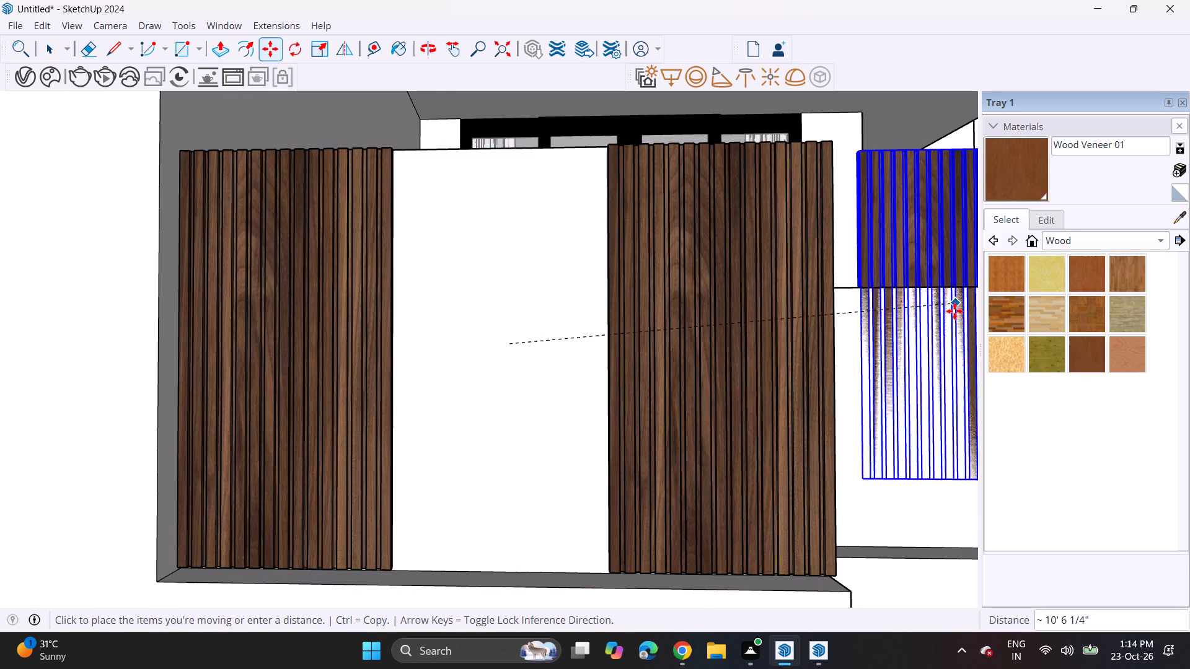
{"action": "left_click", "coordinate": [956, 306]}
{"action": "key", "text": "space"}
Scale the fluted panel at the inner end of the balcony wall in width by about 1.42 towards the gap.
{"action": "left_click", "coordinate": [338, 318]}
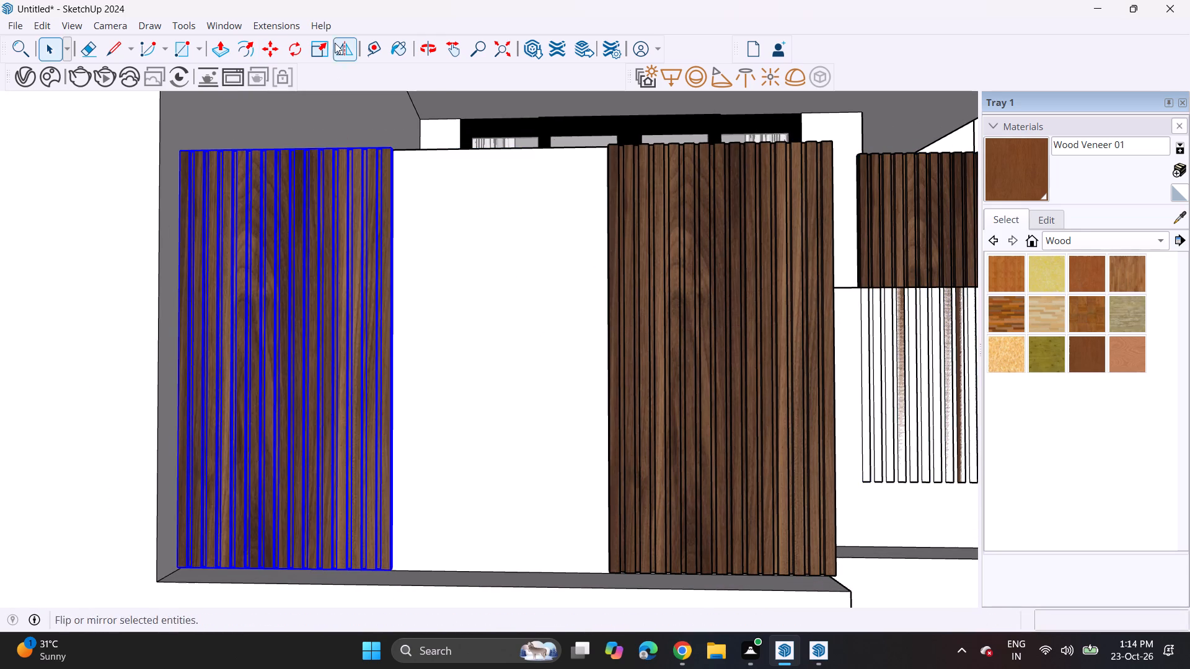
{"action": "left_click", "coordinate": [315, 58]}
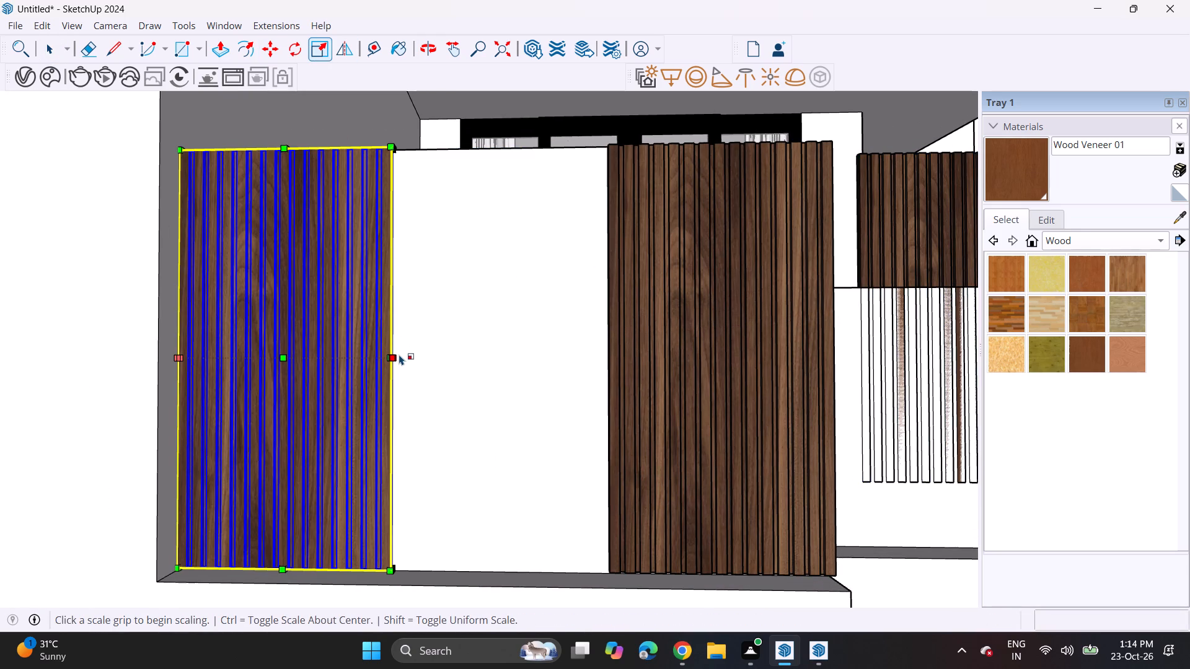
{"action": "left_click", "coordinate": [397, 357]}
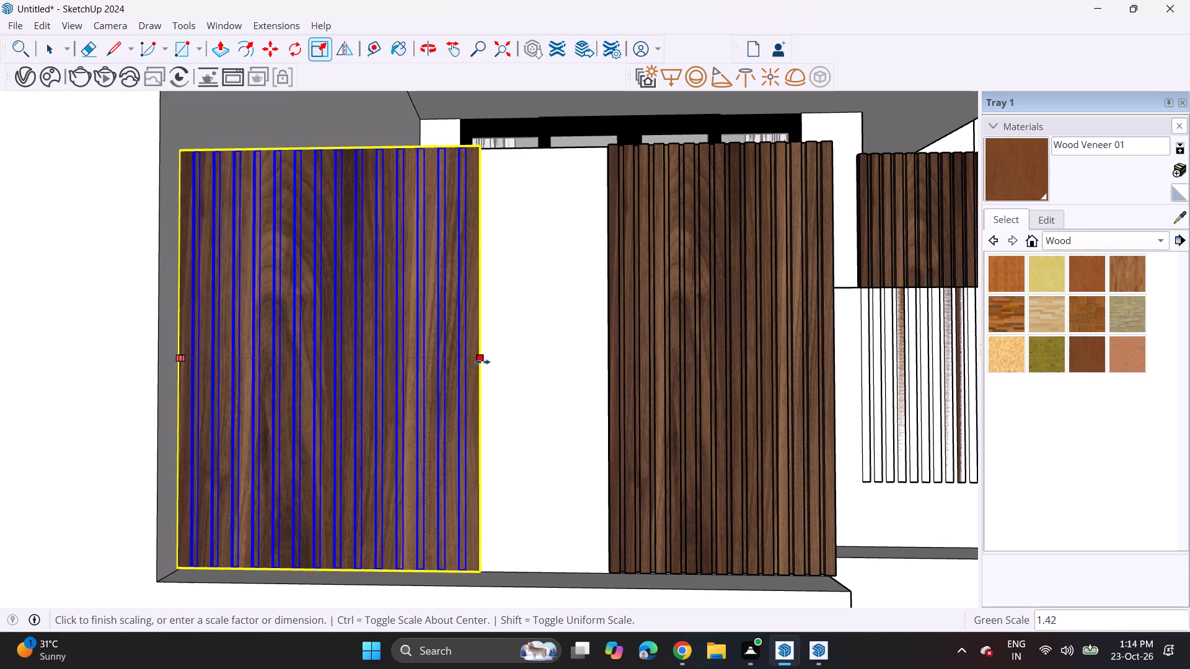
{"action": "left_click", "coordinate": [483, 362]}
{"action": "key", "text": "space"}
Scale the outer fluted panel in width by about 1.58 so its inner edge meets the widened first panel.
{"action": "left_click", "coordinate": [613, 375]}
{"action": "middle_click_drag", "start_coordinate": [628, 380], "coordinate": [699, 418]}
{"action": "scroll", "coordinate": [657, 401], "scroll_direction": "up", "scroll_amount": 1}
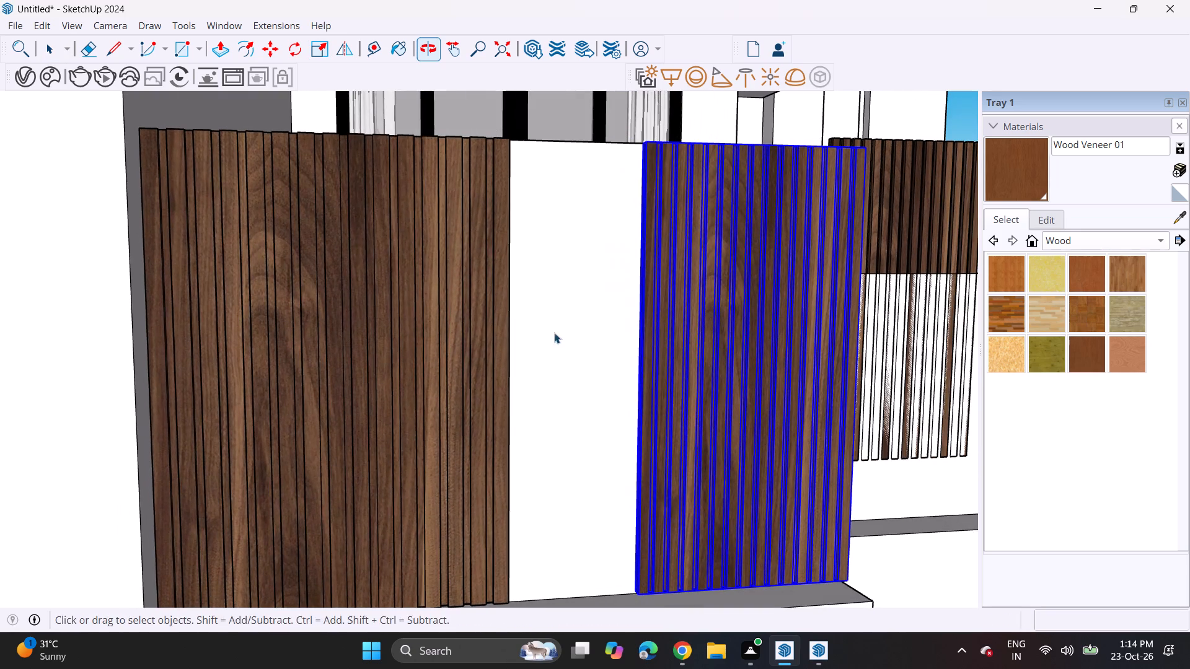
{"action": "left_click", "coordinate": [320, 45]}
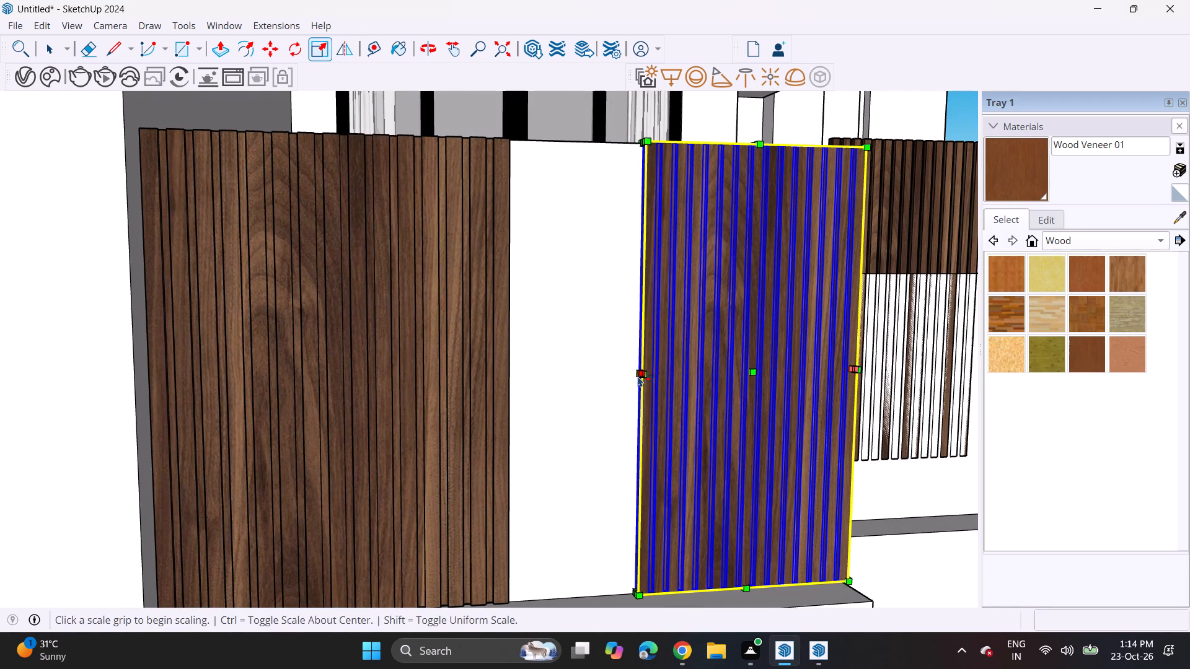
{"action": "left_click", "coordinate": [635, 369]}
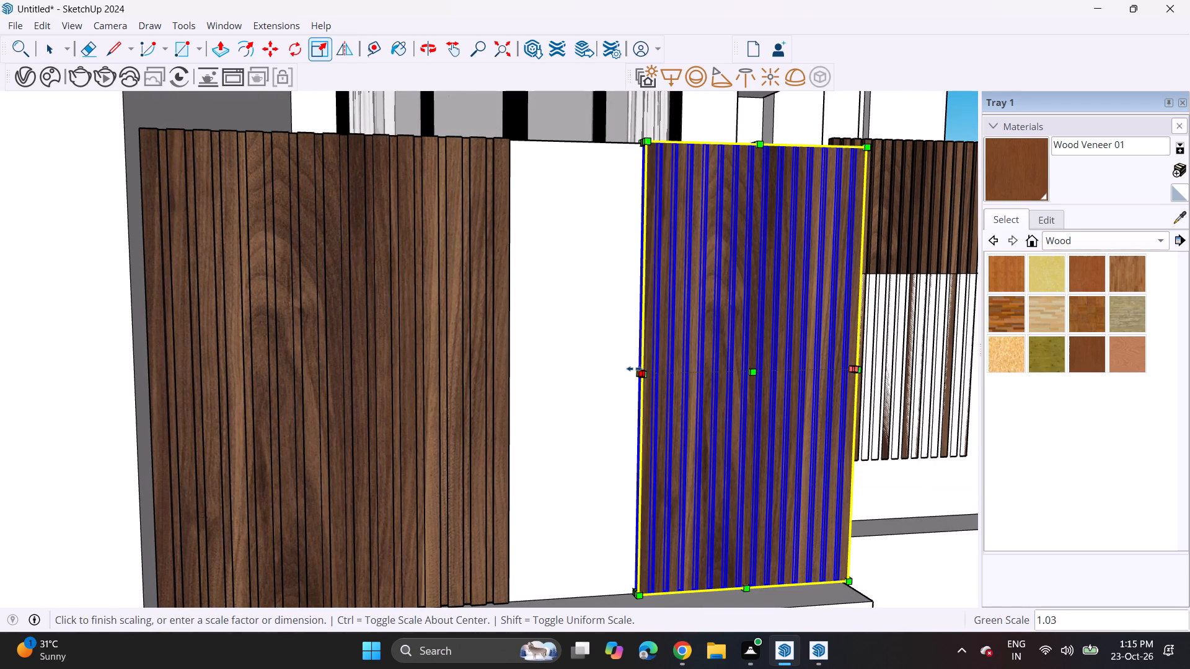
{"action": "left_click", "coordinate": [510, 422]}
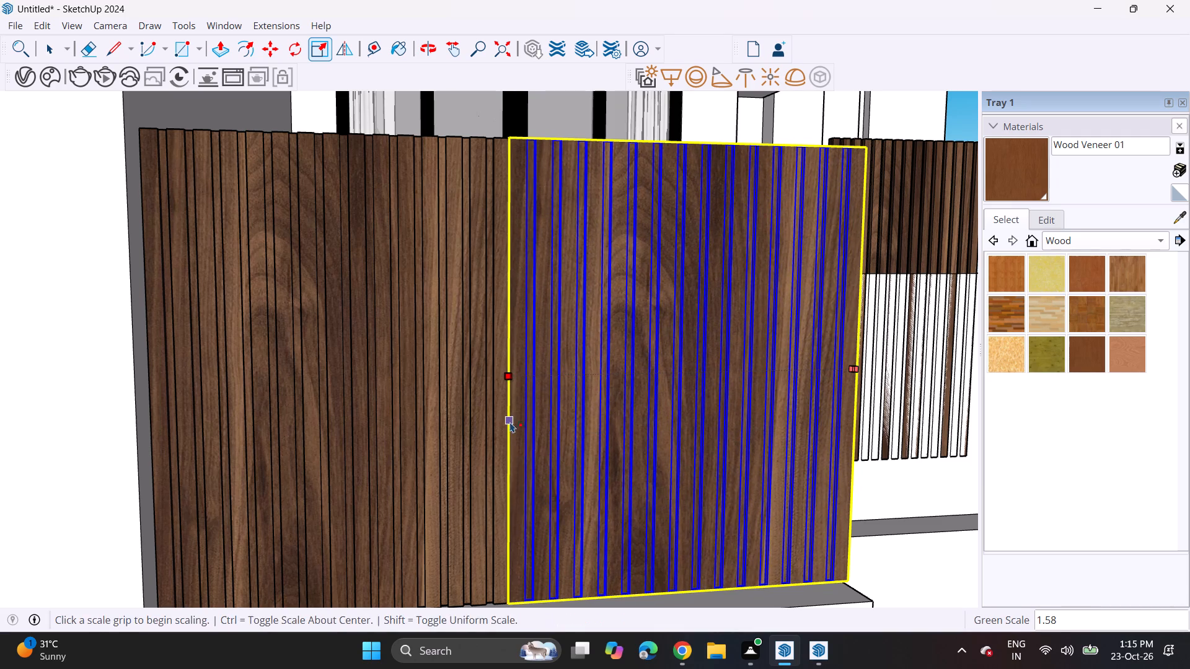
{"action": "key", "text": "space"}
{"action": "left_click", "coordinate": [576, 370]}
{"action": "scroll", "coordinate": [574, 370], "scroll_direction": "down", "scroll_amount": 6}
{"action": "left_click", "coordinate": [894, 170]}
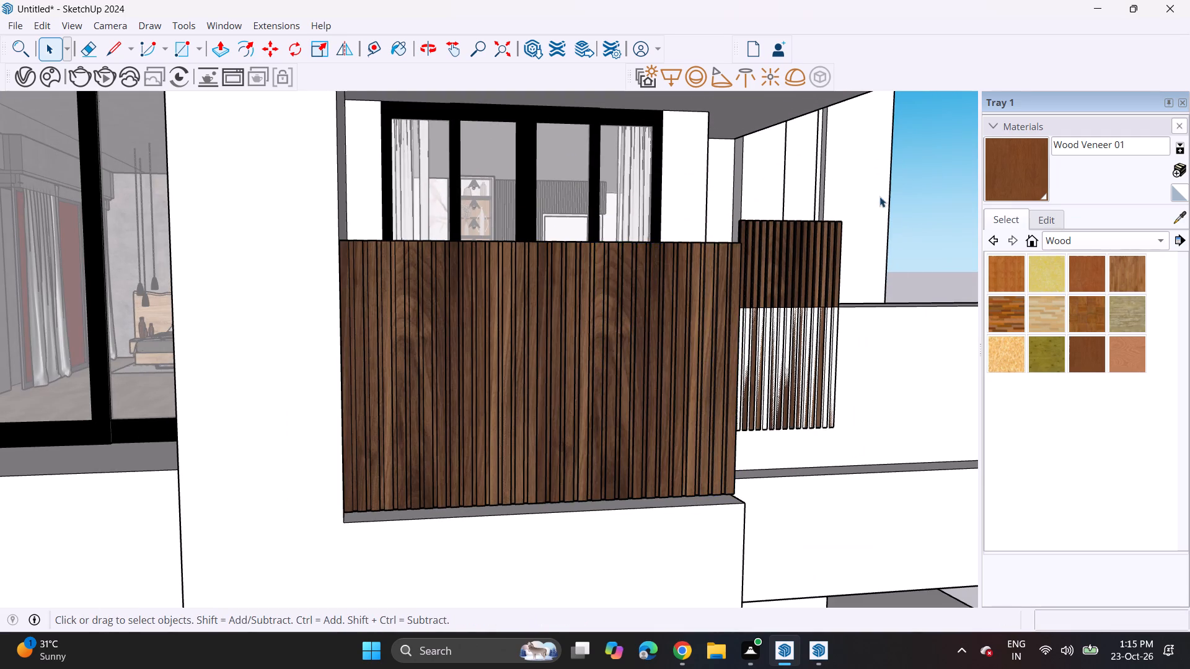
Move the spare fluted panel about 39' 6 7/8" away from the balcony, clear of the front facade.
{"action": "scroll", "coordinate": [633, 319], "scroll_direction": "down", "scroll_amount": 6}
{"action": "middle_click_drag", "start_coordinate": [622, 345], "coordinate": [547, 302]}
{"action": "scroll", "coordinate": [546, 302], "scroll_direction": "up", "scroll_amount": 1}
{"action": "scroll", "coordinate": [525, 320], "scroll_direction": "down", "scroll_amount": 6}
{"action": "scroll", "coordinate": [581, 338], "scroll_direction": "down", "scroll_amount": 4}
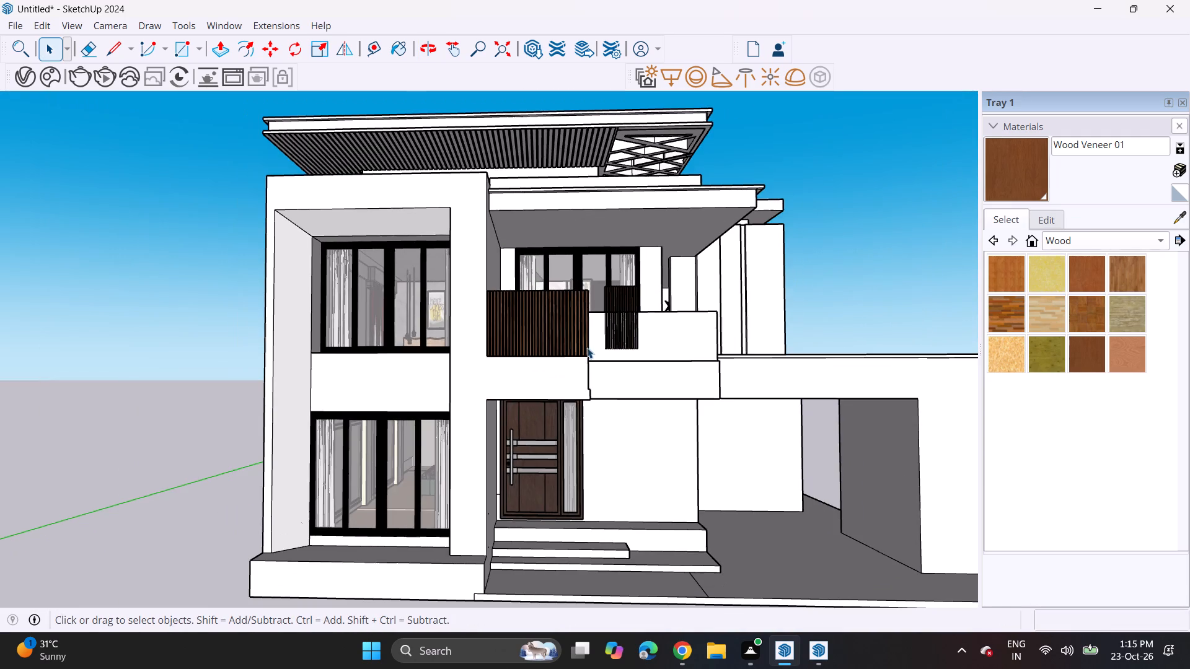
{"action": "middle_click_drag", "start_coordinate": [583, 344], "coordinate": [486, 349], "text": "shift"}
{"action": "middle_click_drag", "start_coordinate": [495, 349], "coordinate": [523, 351]}
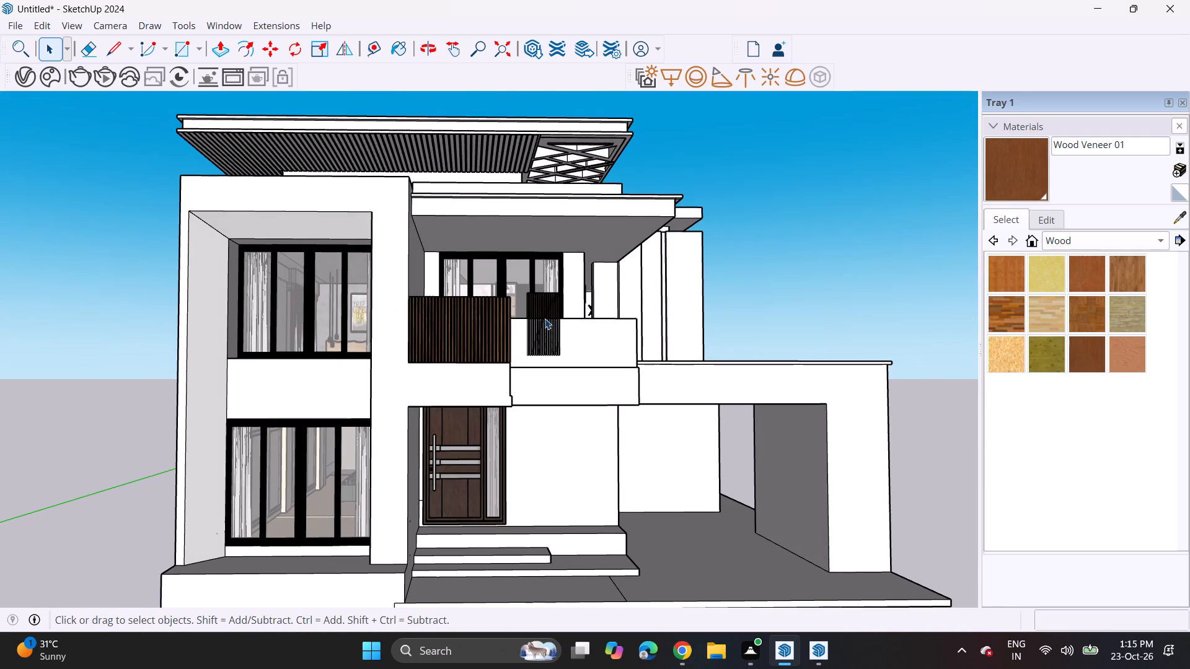
{"action": "left_click", "coordinate": [545, 308]}
{"action": "key", "text": "m"}
{"action": "left_click", "coordinate": [543, 305]}
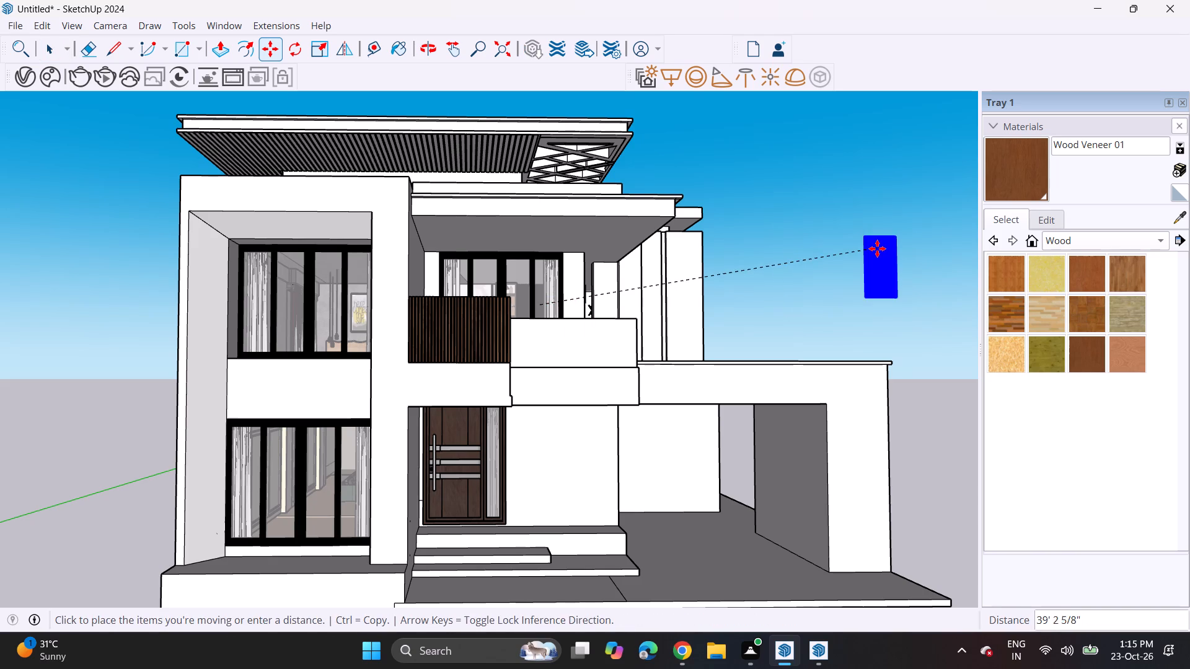
{"action": "left_click", "coordinate": [877, 248]}
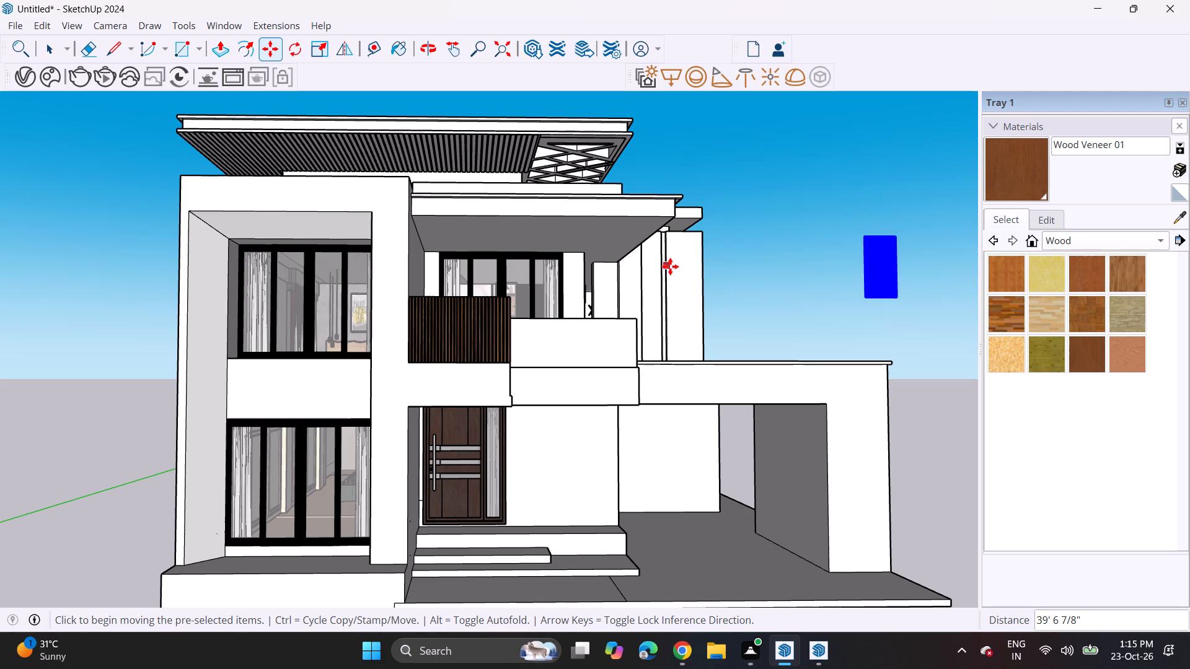
Draw a rectangle about 1' 1 7/8" by 14' 3 13/16" across the front edge face of the rear tower's roof slab.
{"action": "scroll", "coordinate": [793, 177], "scroll_direction": "up", "scroll_amount": 5}
{"action": "scroll", "coordinate": [731, 196], "scroll_direction": "down", "scroll_amount": 7}
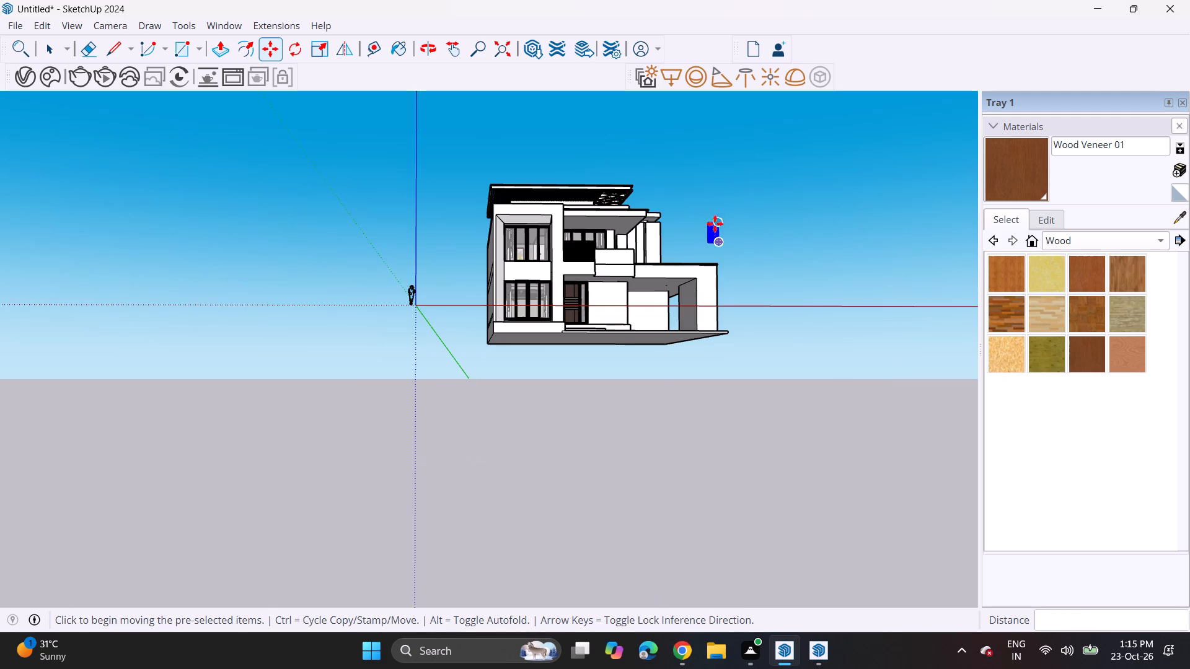
{"action": "middle_click_drag", "start_coordinate": [614, 248], "coordinate": [604, 256]}
{"action": "scroll", "coordinate": [604, 256], "scroll_direction": "up", "scroll_amount": 1}
{"action": "key", "text": "space"}
{"action": "scroll", "coordinate": [693, 220], "scroll_direction": "up", "scroll_amount": 9}
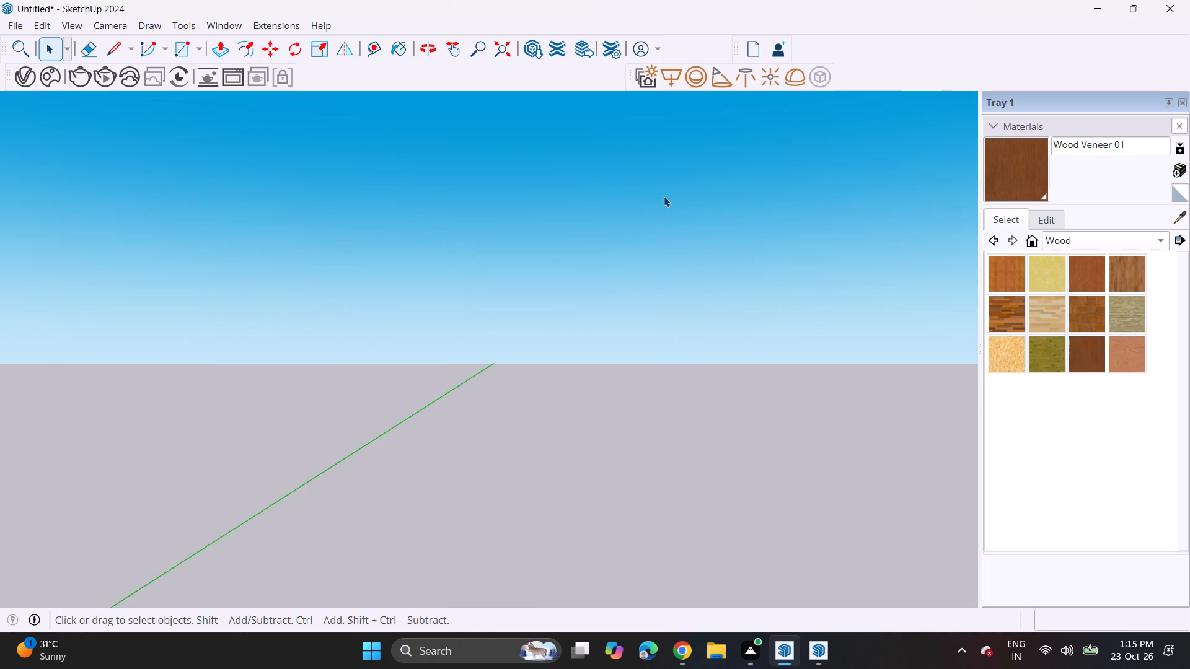
{"action": "scroll", "coordinate": [651, 203], "scroll_direction": "down", "scroll_amount": 4}
{"action": "middle_click_drag", "start_coordinate": [638, 208], "coordinate": [565, 281]}
{"action": "scroll", "coordinate": [604, 207], "scroll_direction": "up", "scroll_amount": 10}
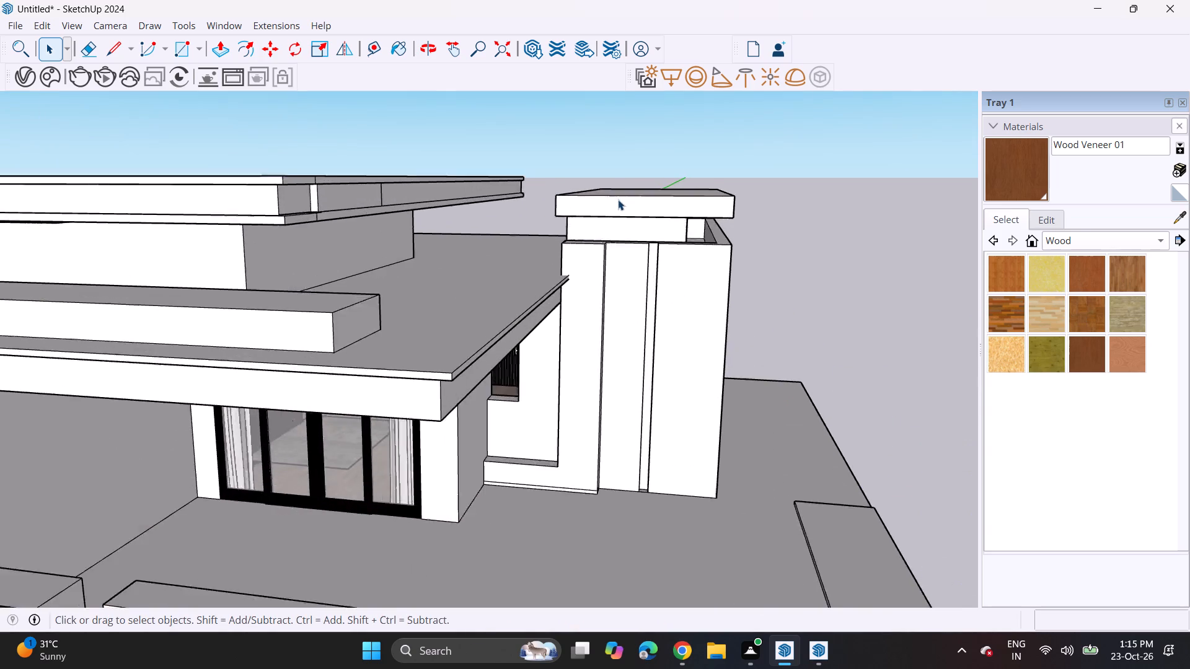
{"action": "scroll", "coordinate": [618, 199], "scroll_direction": "up", "scroll_amount": 5}
{"action": "scroll", "coordinate": [616, 208], "scroll_direction": "down", "scroll_amount": 1}
{"action": "scroll", "coordinate": [615, 207], "scroll_direction": "up", "scroll_amount": 2}
{"action": "left_click", "coordinate": [188, 48]}
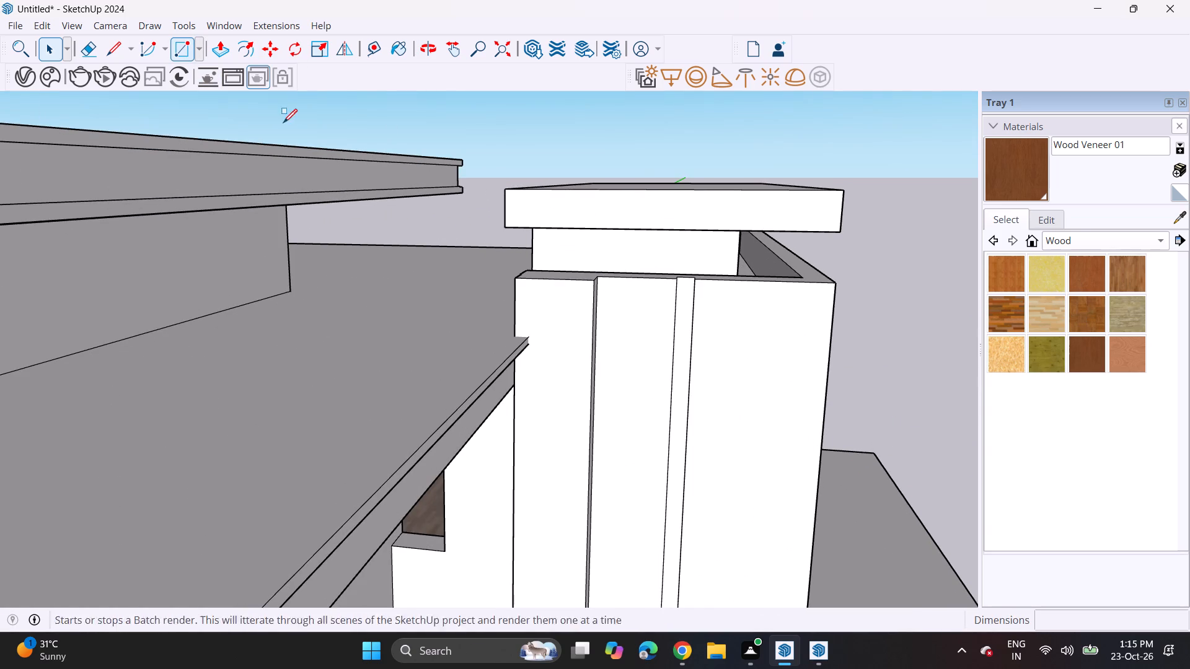
{"action": "scroll", "coordinate": [479, 170], "scroll_direction": "up", "scroll_amount": 5}
{"action": "scroll", "coordinate": [507, 212], "scroll_direction": "down", "scroll_amount": 7}
{"action": "middle_click_drag", "start_coordinate": [579, 363], "coordinate": [571, 314], "text": "shift"}
{"action": "scroll", "coordinate": [577, 357], "scroll_direction": "up", "scroll_amount": 1, "text": "shift"}
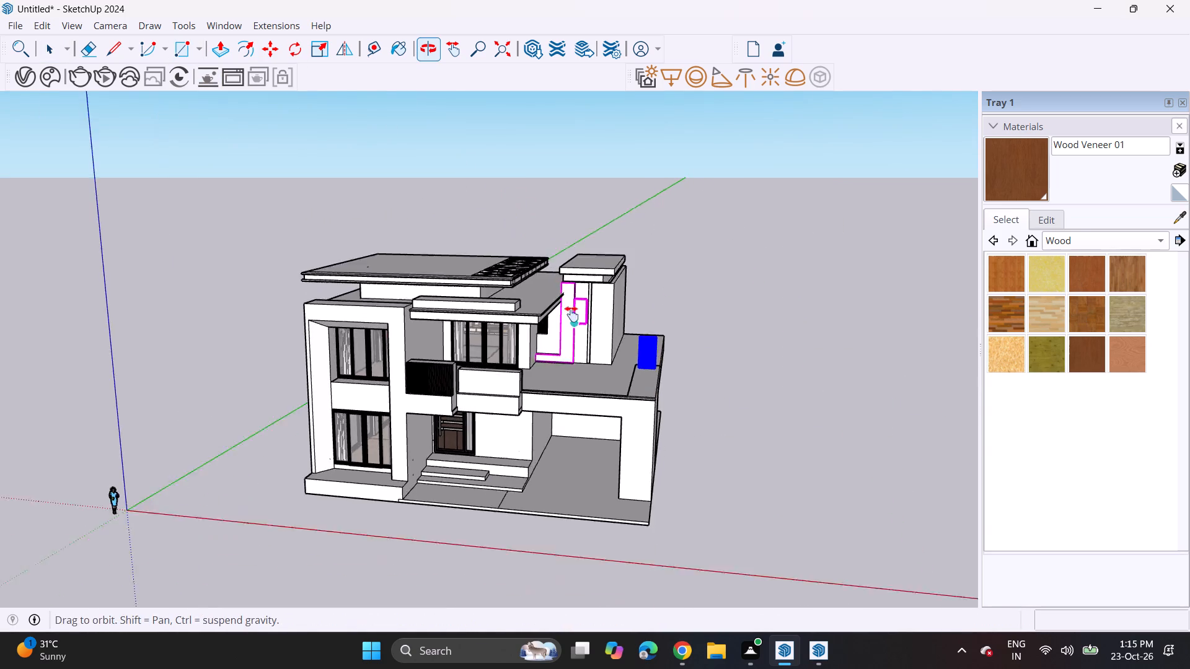
{"action": "middle_click_drag", "start_coordinate": [571, 314], "coordinate": [569, 286], "text": "shift"}
{"action": "scroll", "coordinate": [577, 235], "scroll_direction": "up", "scroll_amount": 20}
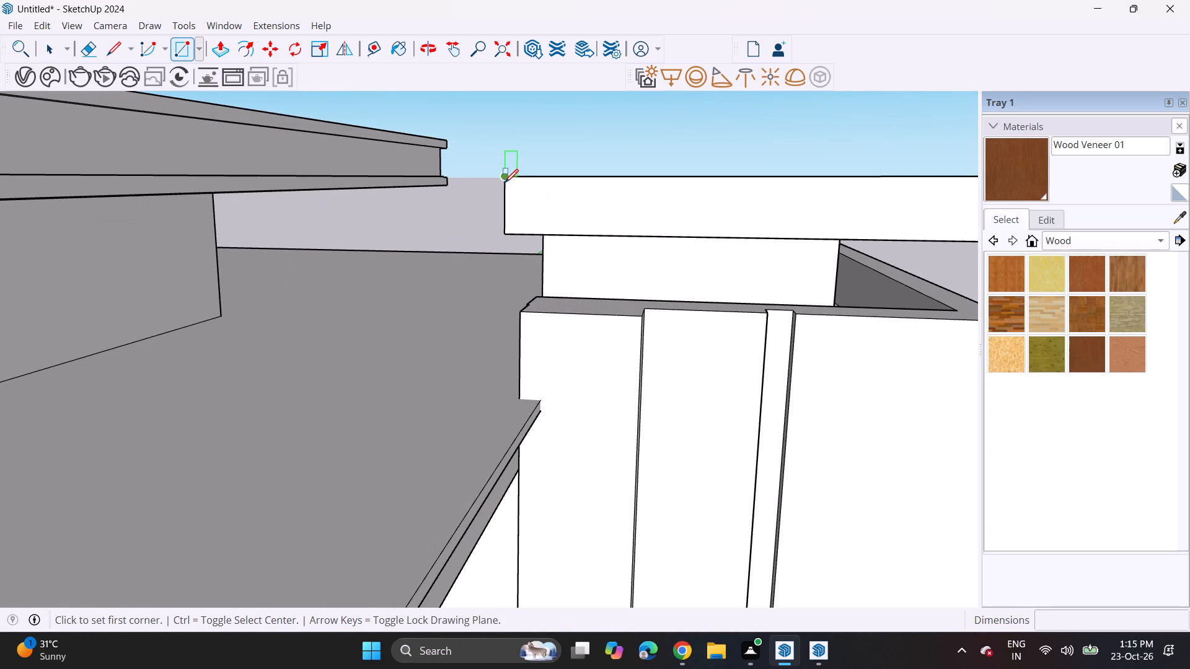
{"action": "left_click", "coordinate": [503, 186]}
{"action": "middle_click_drag", "start_coordinate": [625, 210], "coordinate": [399, 211], "text": "shift"}
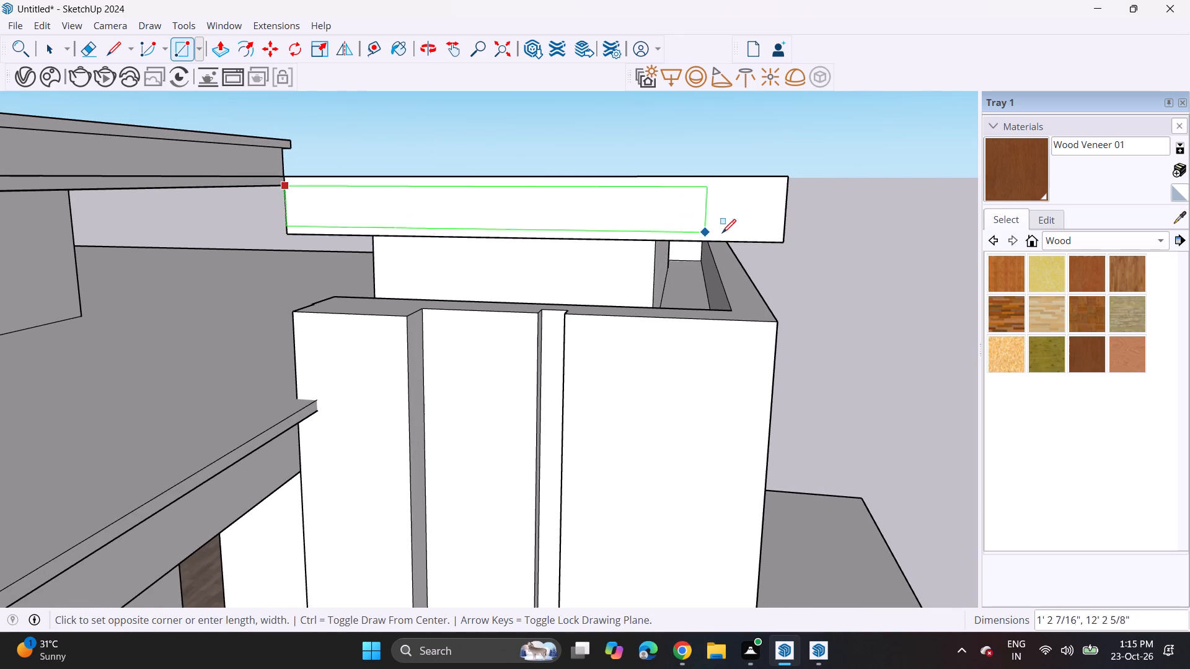
{"action": "left_click", "coordinate": [785, 232]}
Draw a rectangle about 1' 5 5/16" by 38' 3 5/16" along the long side edge face of the tower's roof slab.
{"action": "middle_click_drag", "start_coordinate": [793, 203], "coordinate": [533, 204]}
{"action": "scroll", "coordinate": [526, 204], "scroll_direction": "up", "scroll_amount": 1}
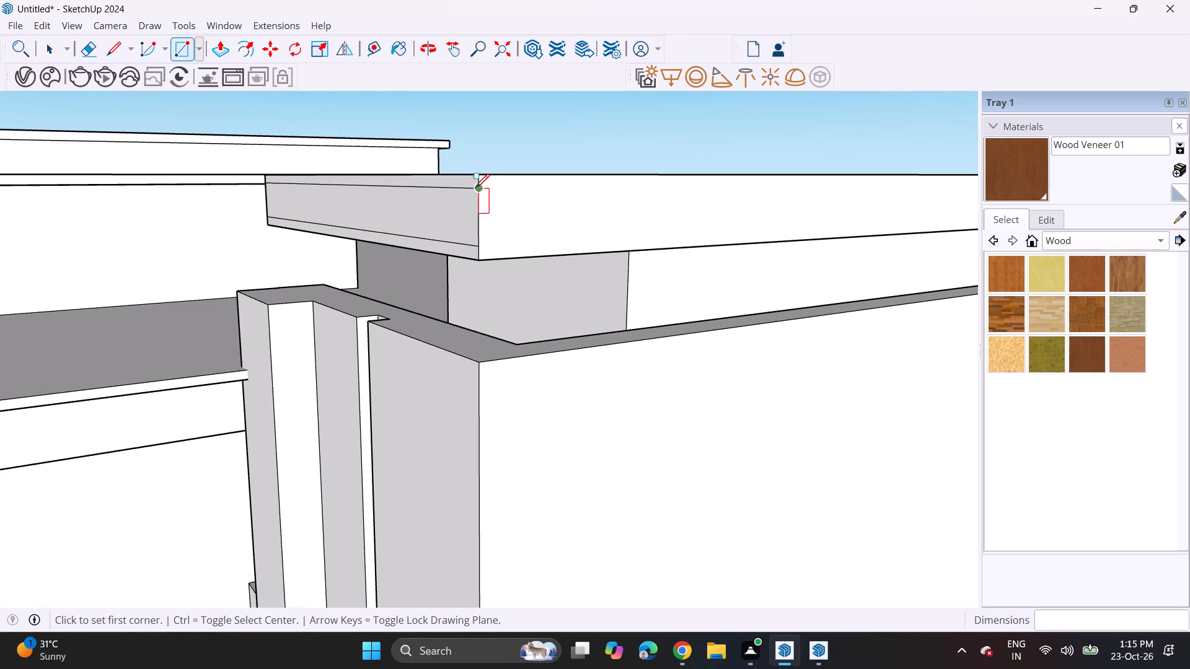
{"action": "left_click", "coordinate": [479, 190]}
{"action": "scroll", "coordinate": [511, 225], "scroll_direction": "down", "scroll_amount": 6}
{"action": "middle_click_drag", "start_coordinate": [581, 226], "coordinate": [353, 250]}
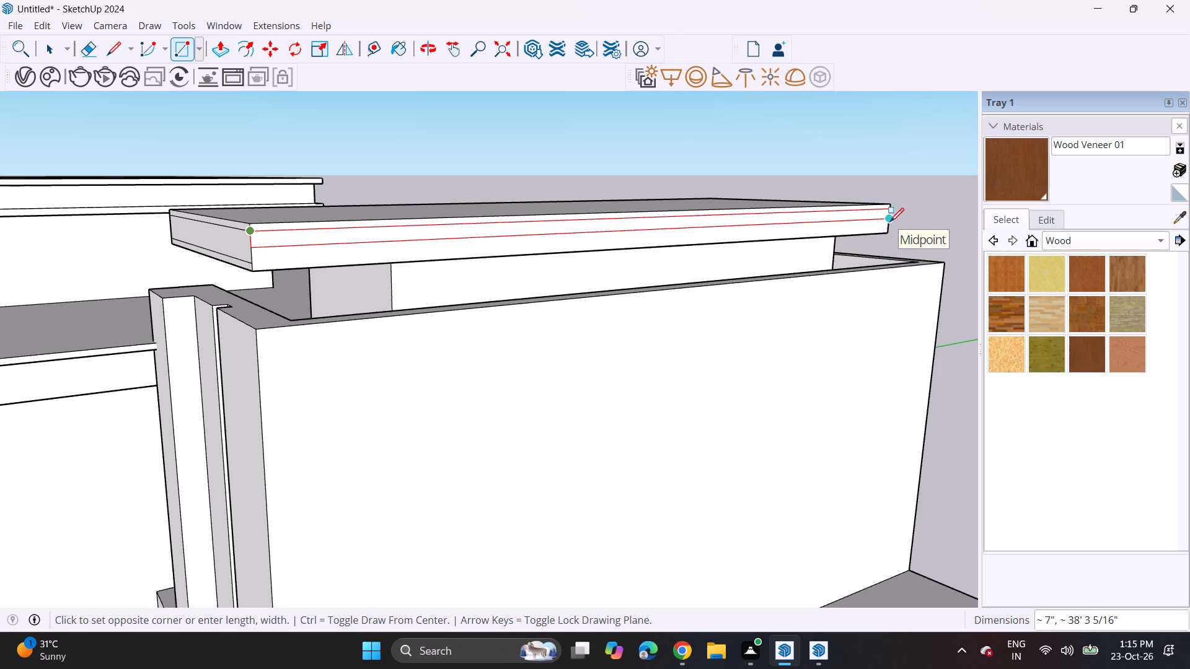
{"action": "scroll", "coordinate": [890, 222], "scroll_direction": "up", "scroll_amount": 4}
{"action": "scroll", "coordinate": [890, 222], "scroll_direction": "down", "scroll_amount": 2}
{"action": "scroll", "coordinate": [890, 229], "scroll_direction": "down", "scroll_amount": 1, "text": "shift"}
{"action": "middle_click_drag", "start_coordinate": [891, 229], "coordinate": [896, 229], "text": "shift"}
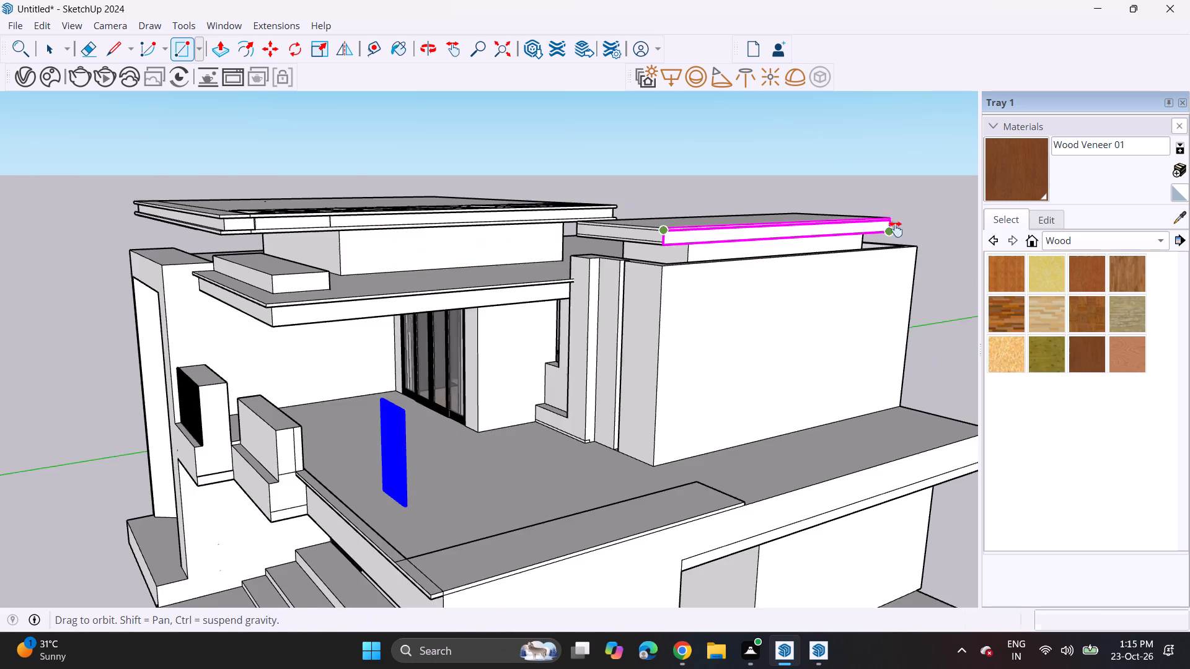
{"action": "middle_click_drag", "start_coordinate": [896, 229], "coordinate": [937, 219], "text": "shift"}
{"action": "scroll", "coordinate": [935, 219], "scroll_direction": "up", "scroll_amount": 6}
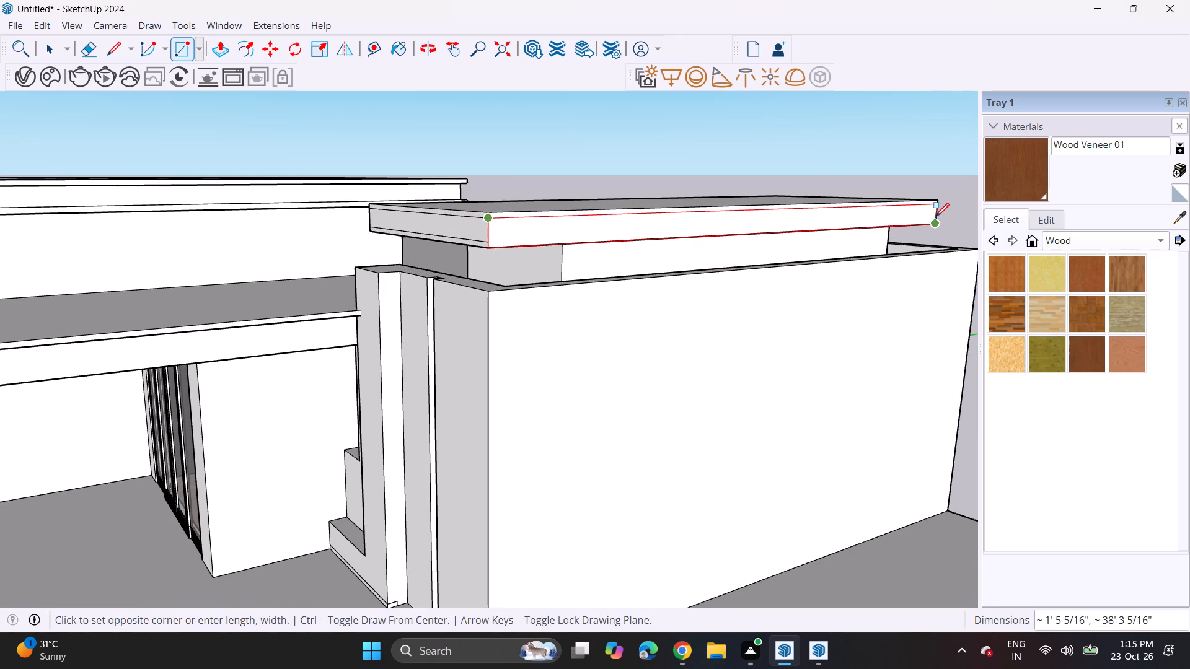
{"action": "scroll", "coordinate": [935, 215], "scroll_direction": "up", "scroll_amount": 4}
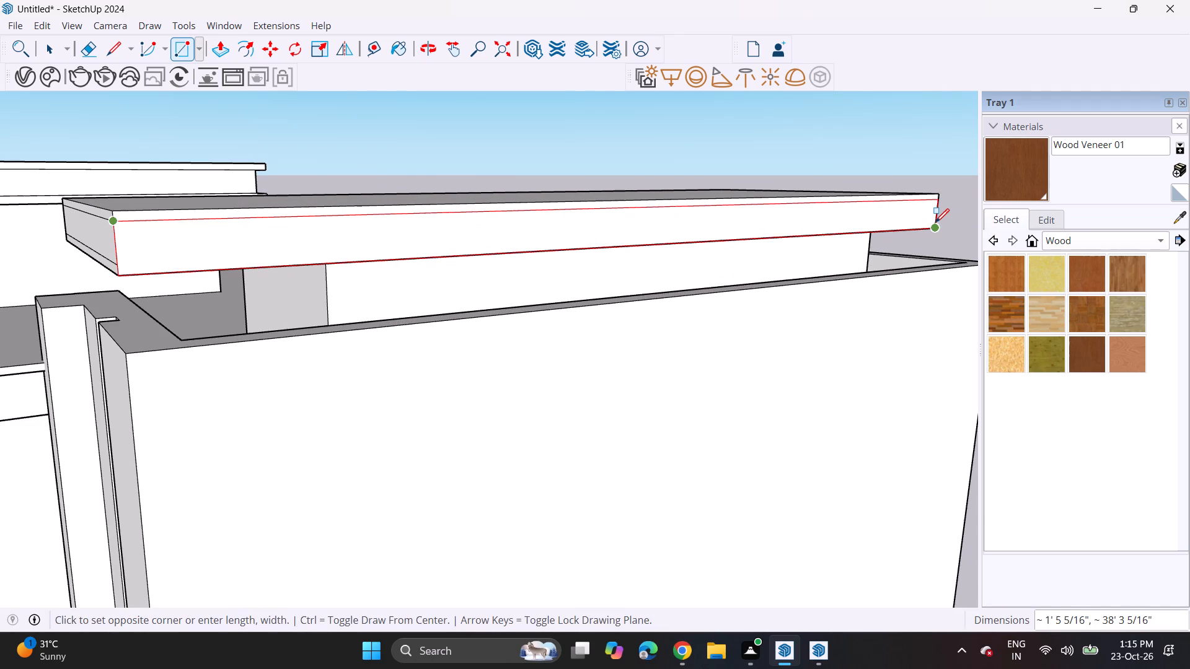
{"action": "left_click", "coordinate": [935, 221]}
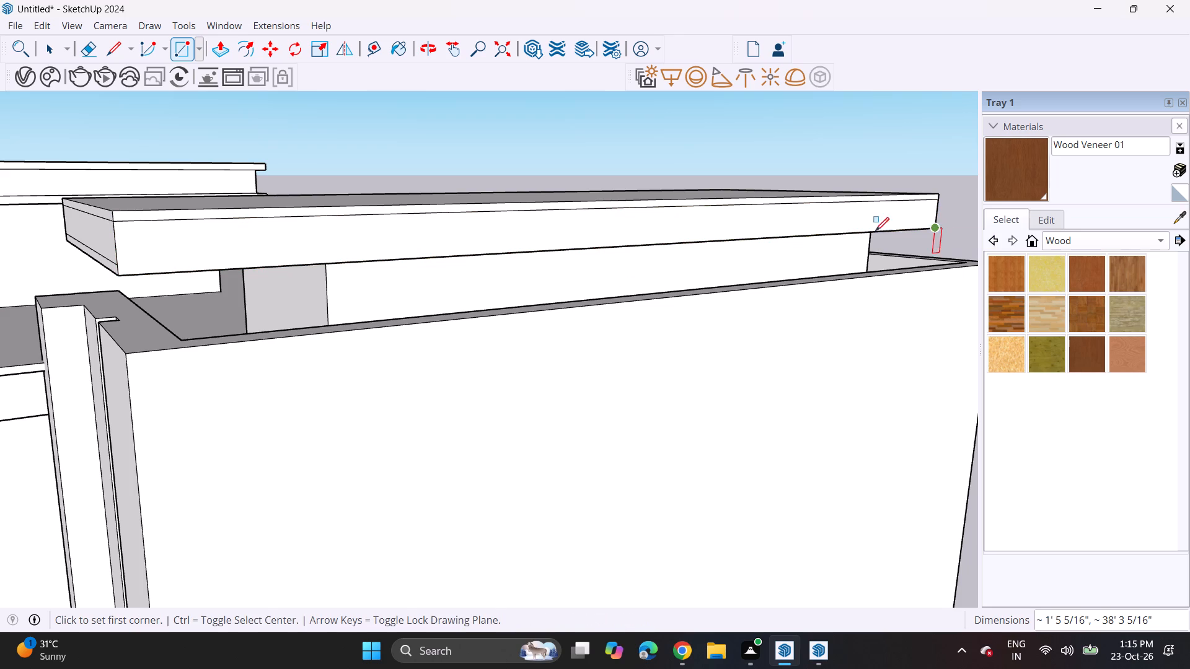
Draw a rectangle about 38' 3 5/16" by 1' 5 1/8" on the long side edge face of the rear tower's roof slab.
{"action": "left_click", "coordinate": [115, 266]}
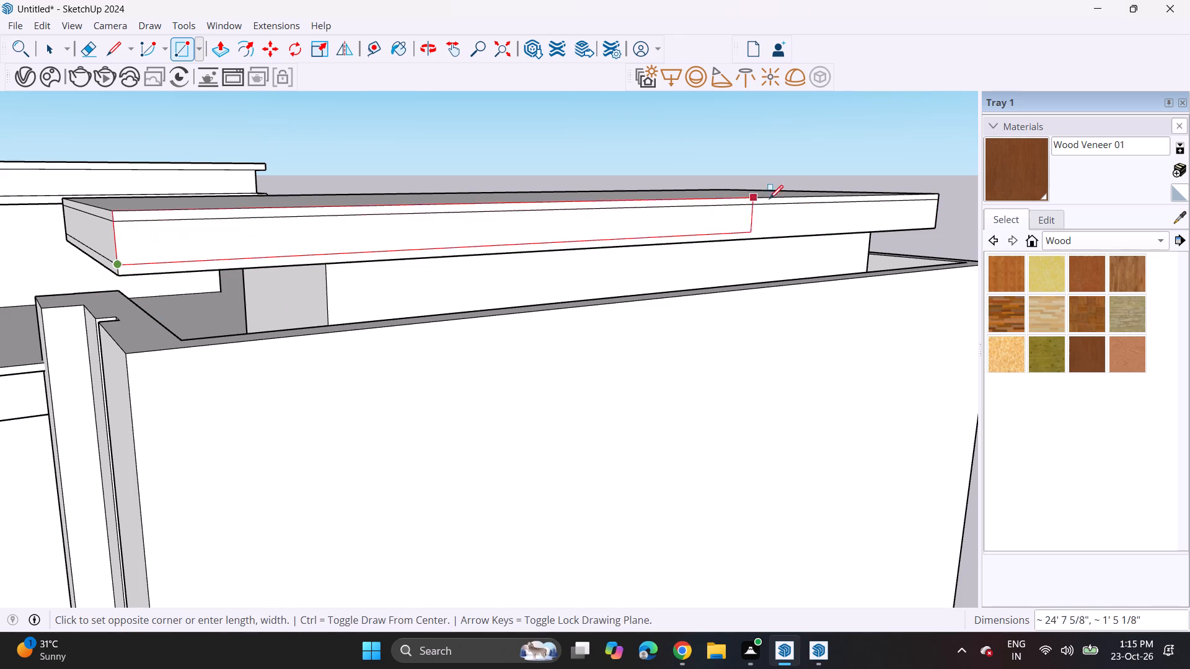
{"action": "left_click", "coordinate": [938, 199]}
Push the central bands of the tower roof slab's front and long side edges inward by 6 3/4".
{"action": "left_click", "coordinate": [213, 51]}
{"action": "middle_click_drag", "start_coordinate": [161, 233], "coordinate": [174, 236]}
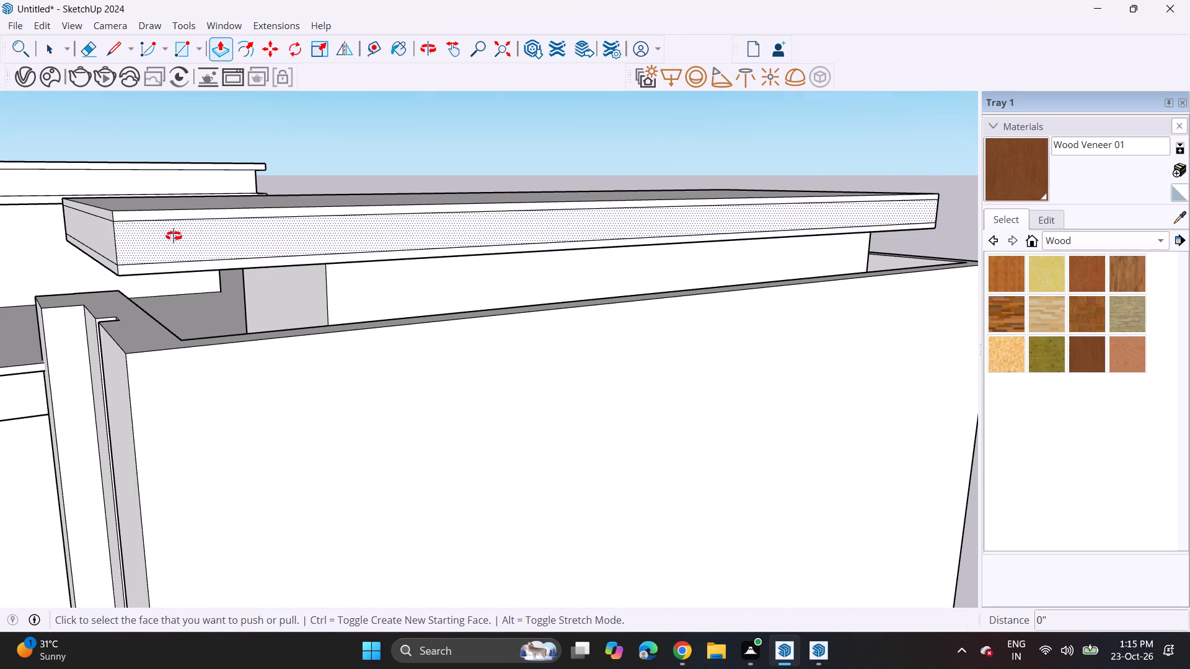
{"action": "middle_click_drag", "start_coordinate": [174, 236], "coordinate": [423, 253]}
{"action": "left_click", "coordinate": [416, 286]}
{"action": "left_click", "coordinate": [423, 280]}
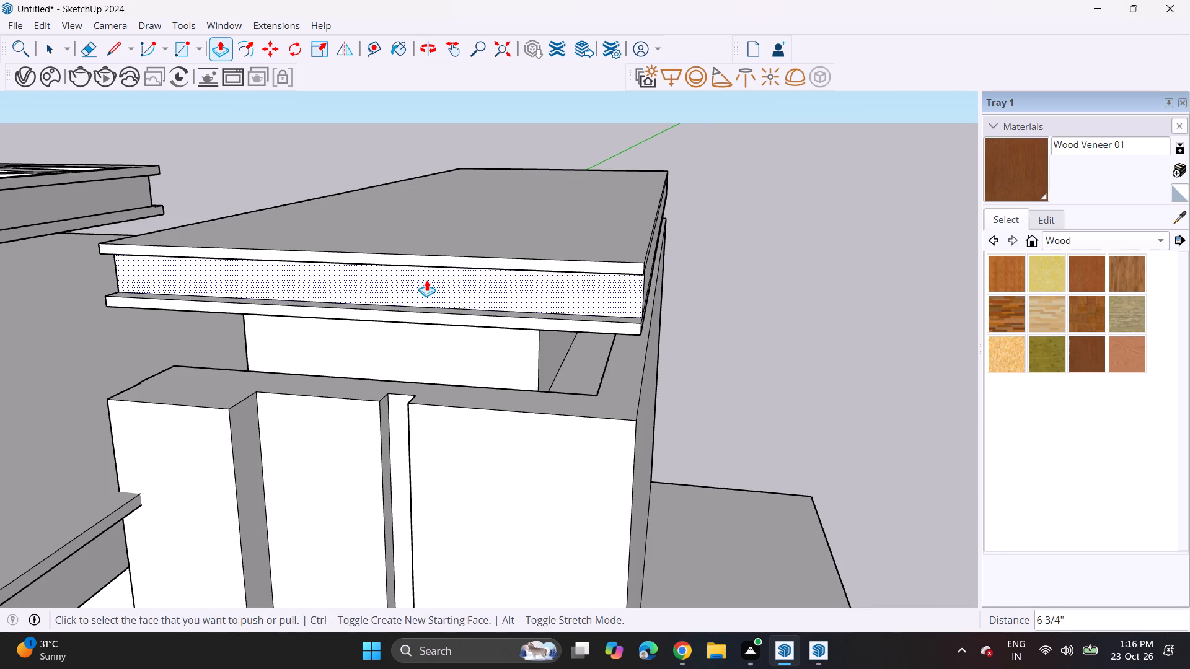
{"action": "middle_click_drag", "start_coordinate": [571, 292], "coordinate": [519, 261]}
{"action": "double_click", "coordinate": [613, 263]}
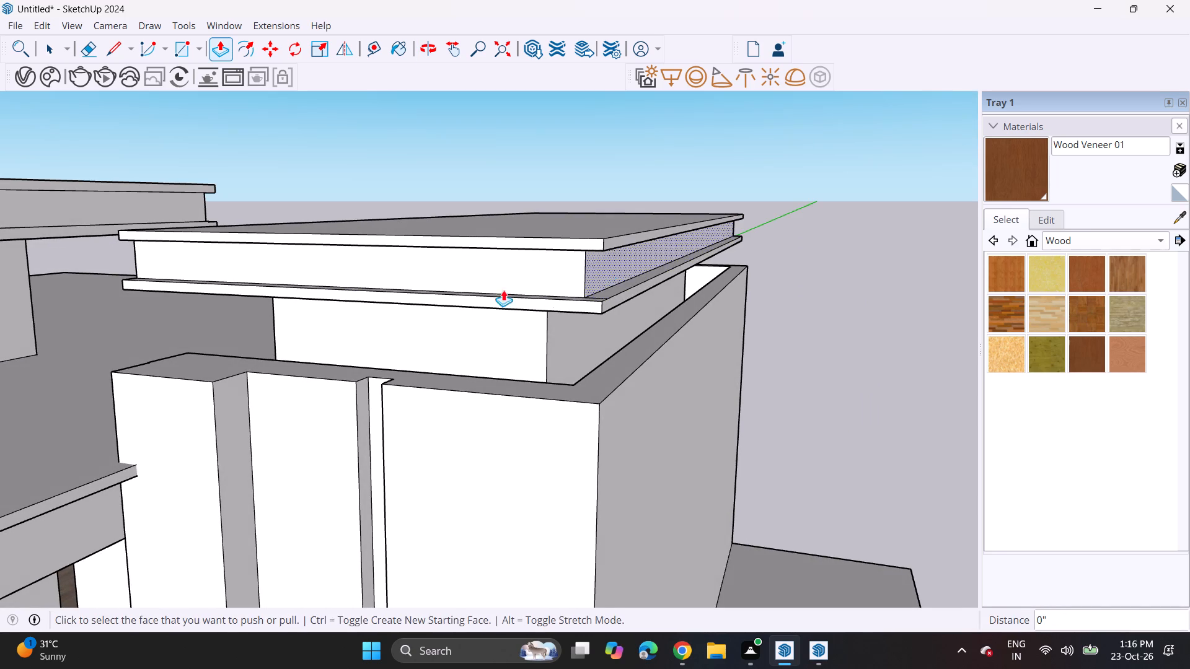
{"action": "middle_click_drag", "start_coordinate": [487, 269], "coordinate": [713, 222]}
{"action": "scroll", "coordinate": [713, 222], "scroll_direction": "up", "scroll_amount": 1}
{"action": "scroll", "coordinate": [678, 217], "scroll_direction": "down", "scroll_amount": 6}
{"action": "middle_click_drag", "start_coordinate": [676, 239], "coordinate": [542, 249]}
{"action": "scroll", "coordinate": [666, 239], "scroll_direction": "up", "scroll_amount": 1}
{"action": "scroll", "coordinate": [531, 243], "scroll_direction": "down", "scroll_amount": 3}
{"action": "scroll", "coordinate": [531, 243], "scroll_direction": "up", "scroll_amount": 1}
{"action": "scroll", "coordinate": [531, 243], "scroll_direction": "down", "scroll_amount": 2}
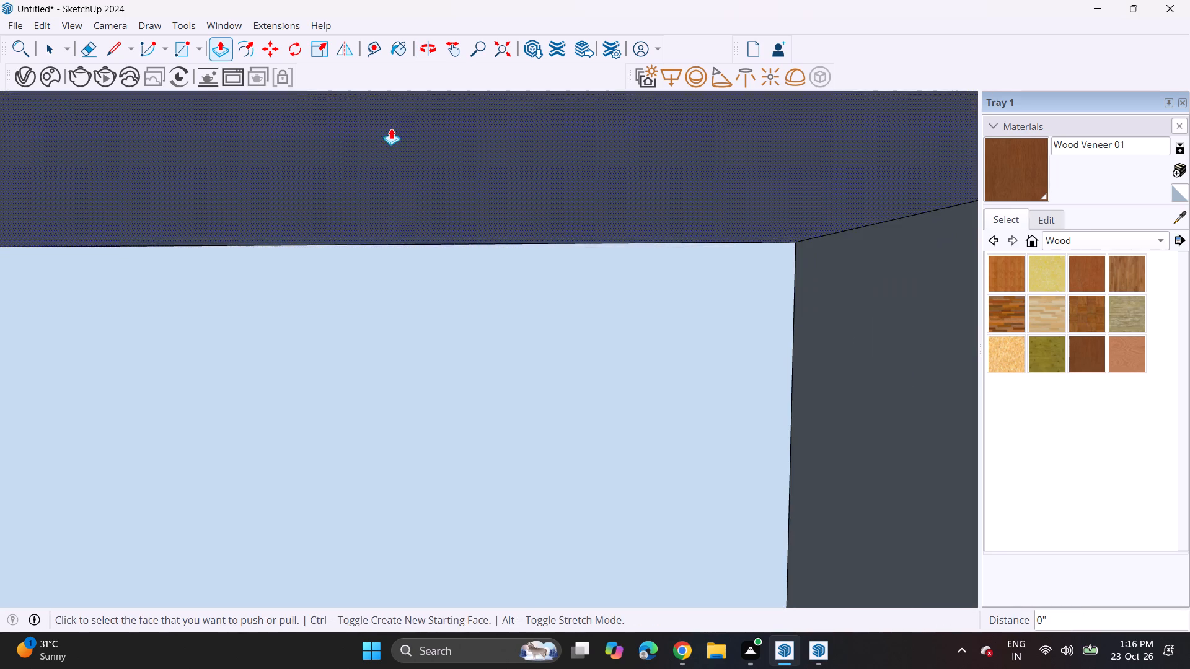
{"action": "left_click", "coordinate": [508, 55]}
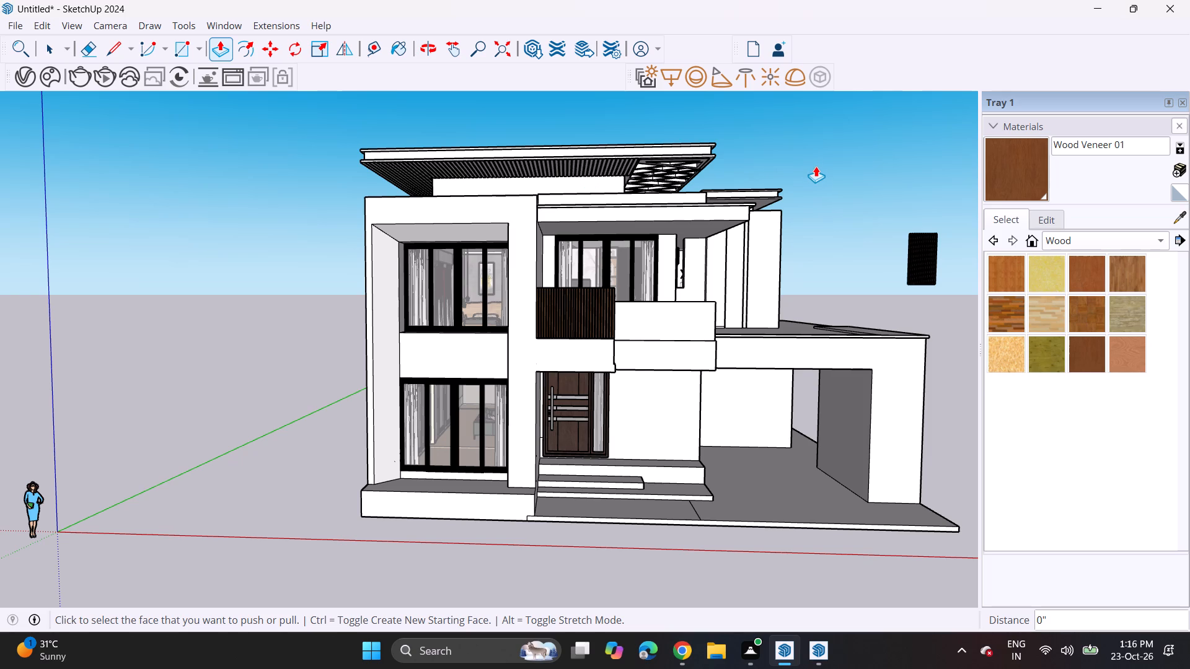
Rotate the spare fluted panel 90° about the red axis so it lies flat.
{"action": "middle_click_drag", "start_coordinate": [816, 166], "coordinate": [681, 193], "text": "shift"}
{"action": "scroll", "coordinate": [769, 173], "scroll_direction": "up", "scroll_amount": 1, "text": "shift"}
{"action": "middle_click_drag", "start_coordinate": [552, 274], "coordinate": [527, 214]}
{"action": "scroll", "coordinate": [527, 213], "scroll_direction": "up", "scroll_amount": 4}
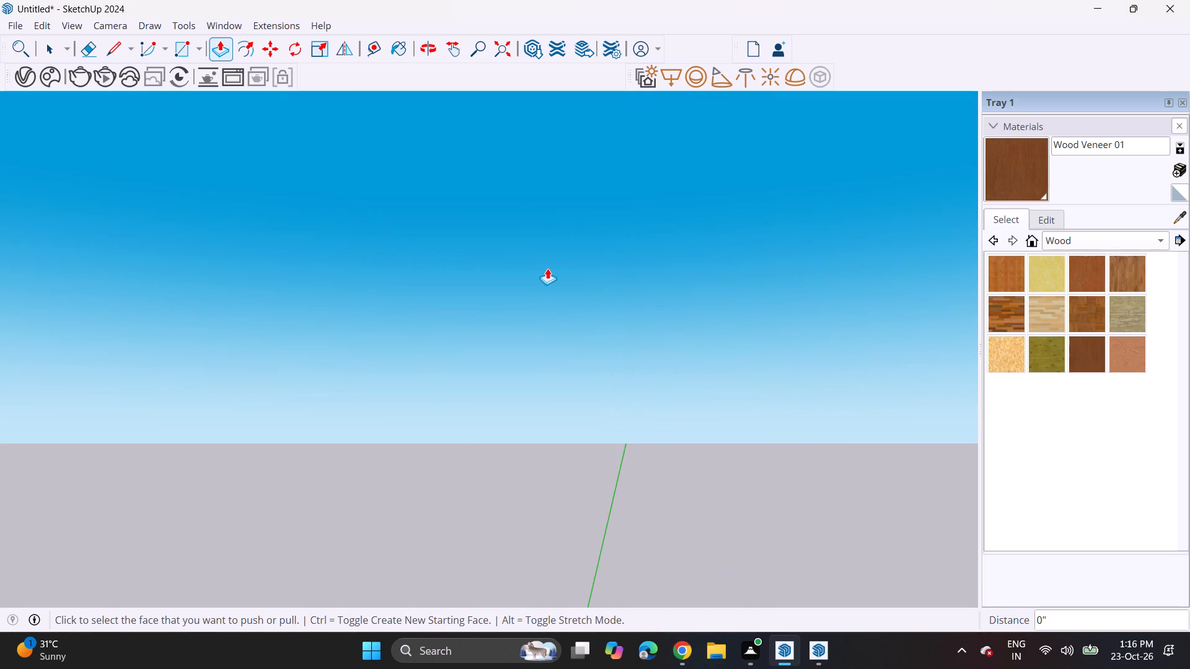
{"action": "scroll", "coordinate": [537, 271], "scroll_direction": "down", "scroll_amount": 13}
{"action": "middle_click_drag", "start_coordinate": [549, 265], "coordinate": [514, 318]}
{"action": "scroll", "coordinate": [555, 261], "scroll_direction": "up", "scroll_amount": 6}
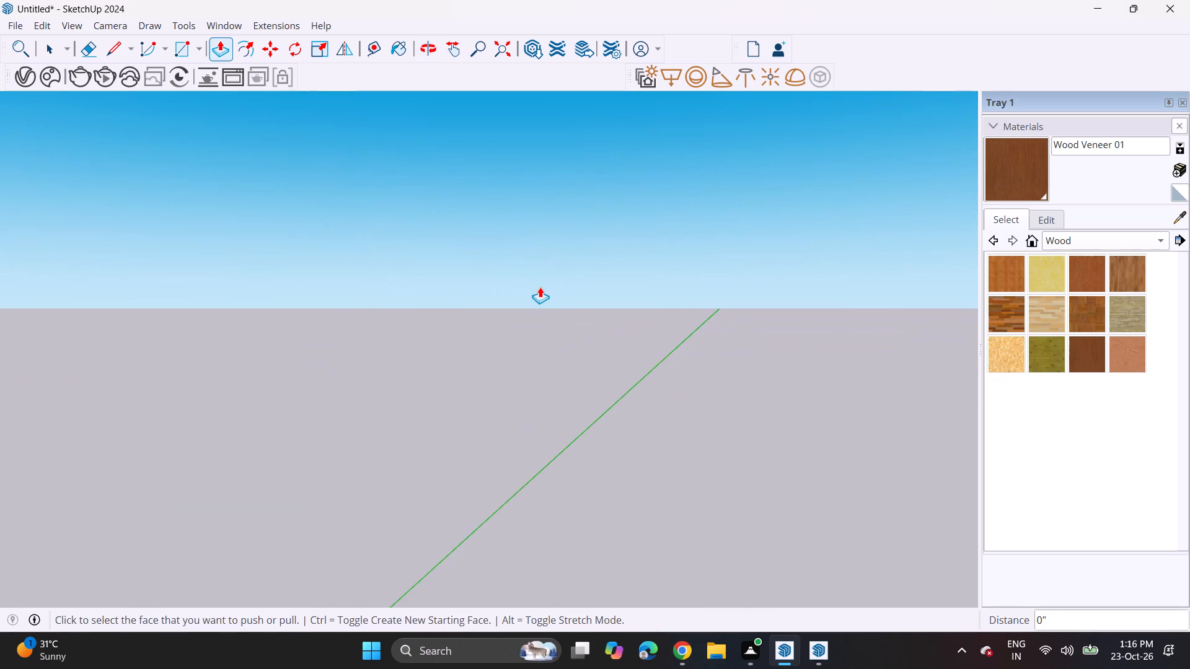
{"action": "scroll", "coordinate": [540, 287], "scroll_direction": "down", "scroll_amount": 5}
{"action": "key", "text": "space"}
{"action": "scroll", "coordinate": [531, 341], "scroll_direction": "up", "scroll_amount": 12}
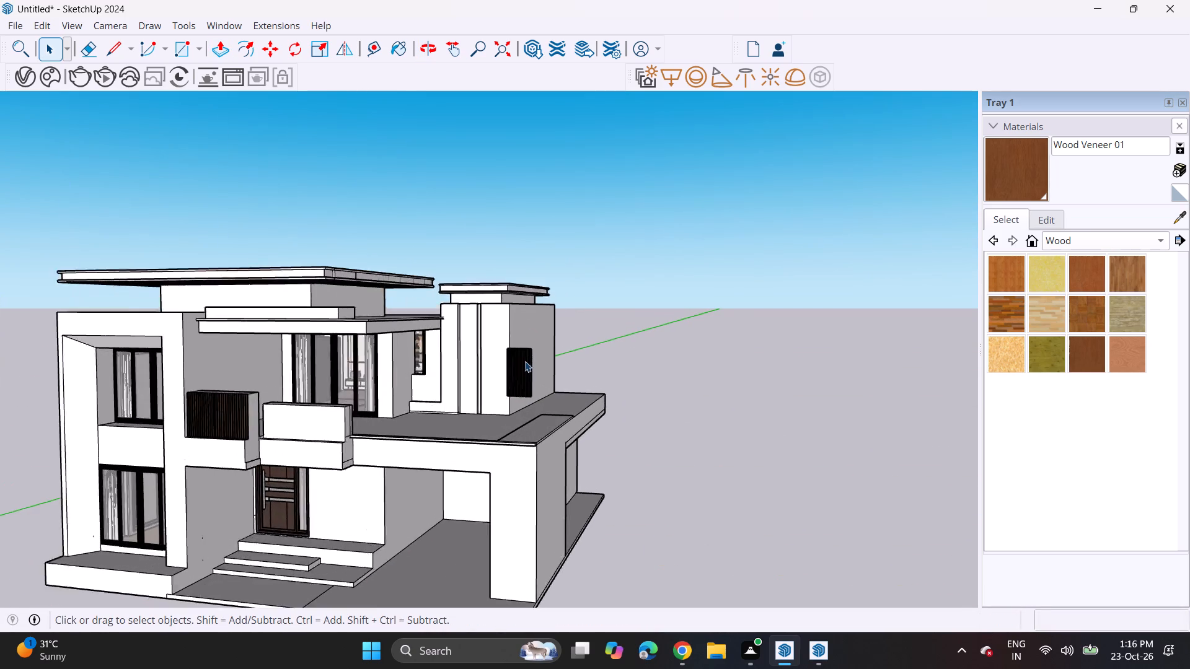
{"action": "scroll", "coordinate": [525, 361], "scroll_direction": "up", "scroll_amount": 9}
{"action": "left_click", "coordinate": [518, 377]}
{"action": "scroll", "coordinate": [527, 355], "scroll_direction": "down", "scroll_amount": 7}
{"action": "middle_click_drag", "start_coordinate": [549, 352], "coordinate": [518, 398]}
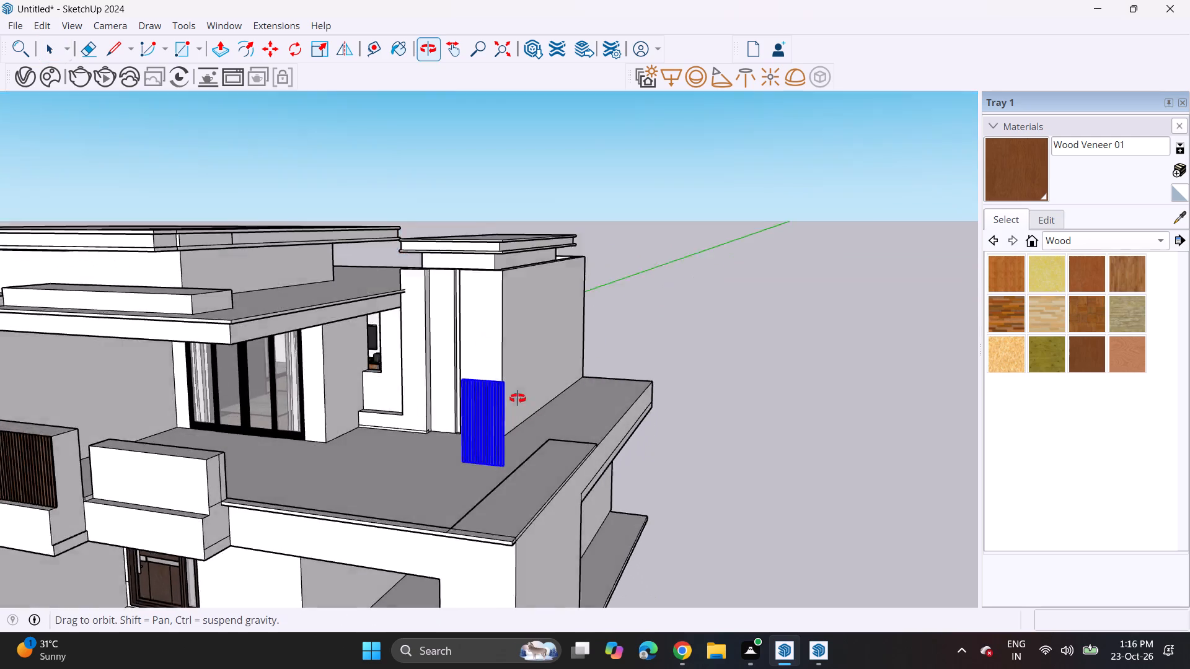
{"action": "middle_click_drag", "start_coordinate": [518, 398], "coordinate": [224, 341]}
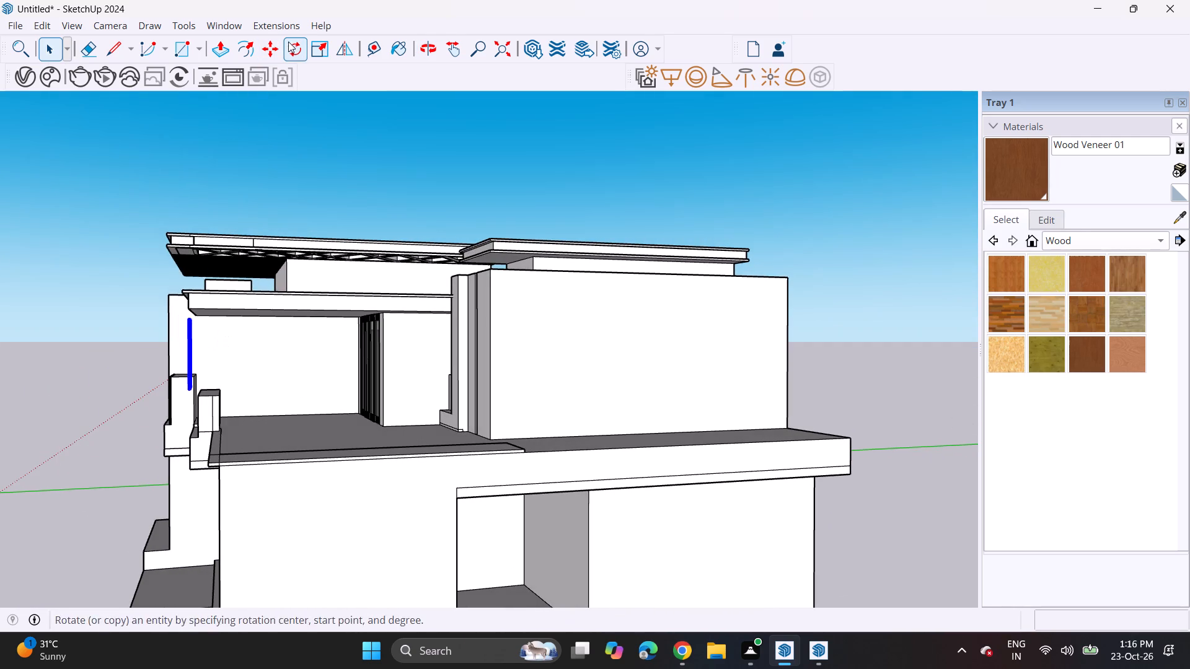
{"action": "left_click", "coordinate": [290, 43]}
{"action": "left_click", "coordinate": [253, 365]}
{"action": "left_click", "coordinate": [290, 362]}
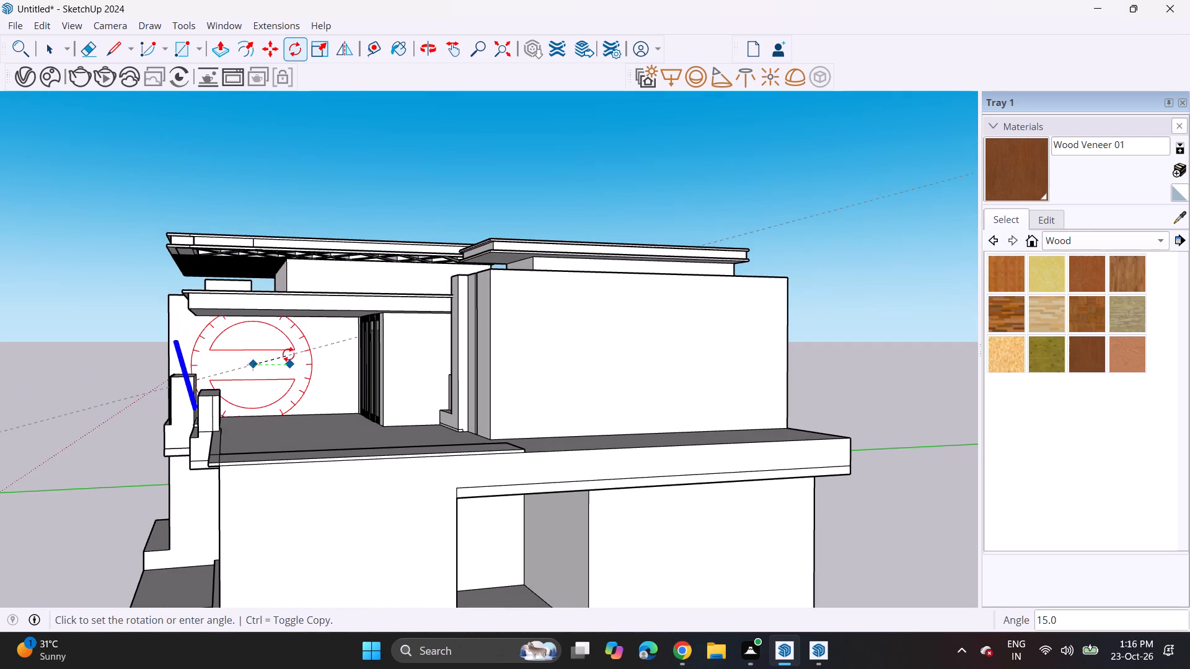
{"action": "left_click", "coordinate": [256, 347]}
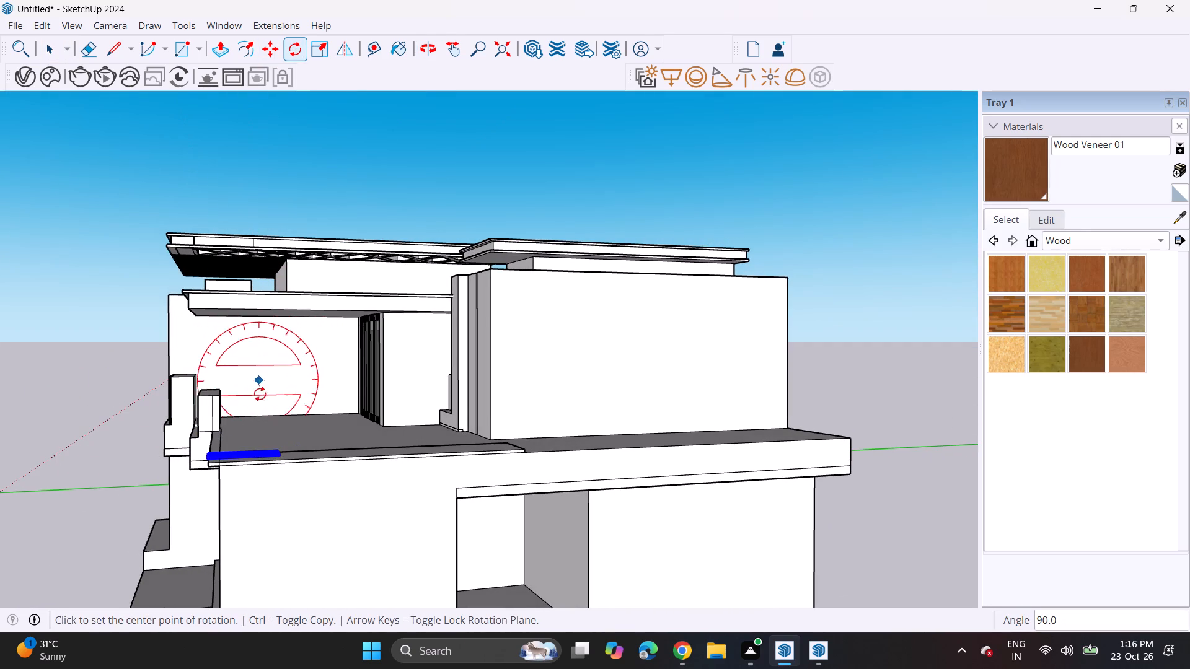
Rotate the flat fluted panel a quarter turn about the vertical axis so its flutes run parallel to the front facade.
{"action": "scroll", "coordinate": [260, 402], "scroll_direction": "up", "scroll_amount": 1}
{"action": "scroll", "coordinate": [260, 396], "scroll_direction": "down", "scroll_amount": 13}
{"action": "middle_click_drag", "start_coordinate": [270, 445], "coordinate": [400, 516]}
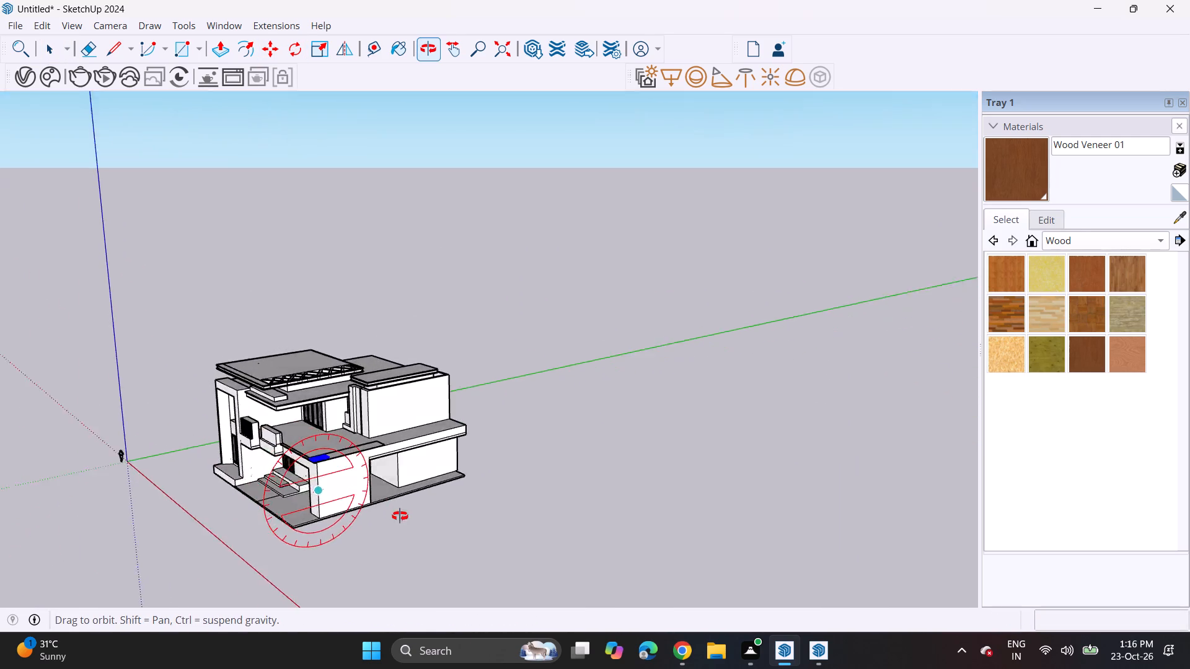
{"action": "middle_click_drag", "start_coordinate": [400, 516], "coordinate": [459, 571]}
{"action": "scroll", "coordinate": [472, 566], "scroll_direction": "up", "scroll_amount": 1}
{"action": "left_click", "coordinate": [480, 546]}
{"action": "left_click", "coordinate": [500, 560]}
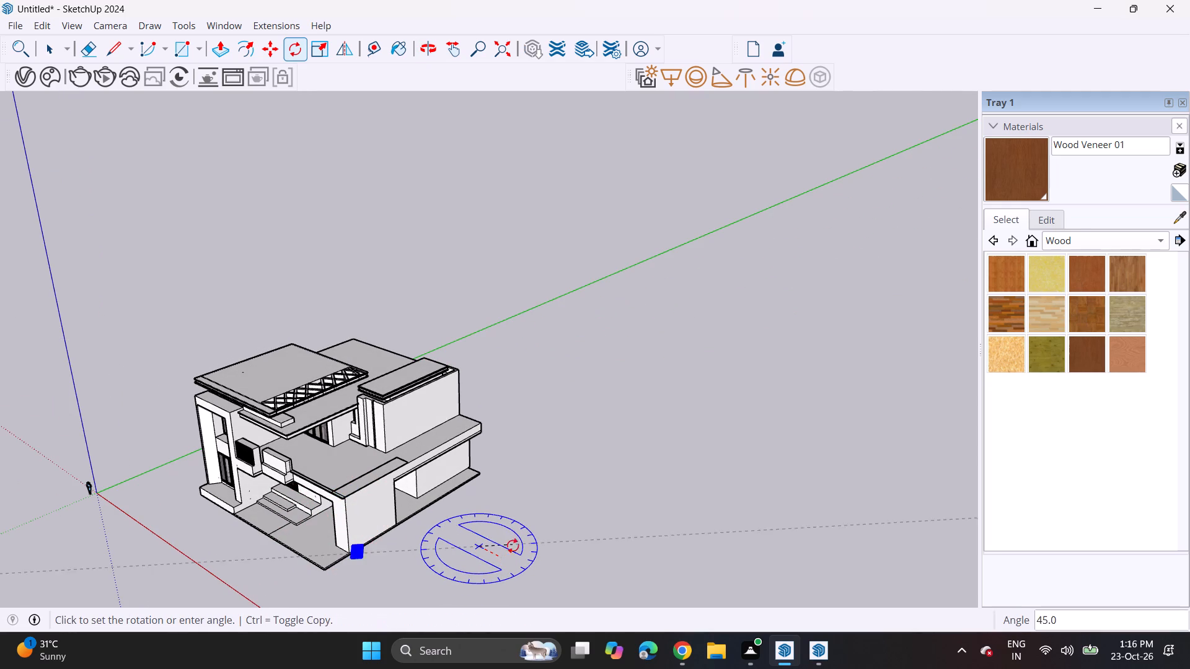
{"action": "left_click", "coordinate": [518, 525]}
Move the flat fluted panel up to about the rear tower's roof height, clear of the house.
{"action": "middle_click_drag", "start_coordinate": [483, 551], "coordinate": [390, 409]}
{"action": "scroll", "coordinate": [333, 328], "scroll_direction": "up", "scroll_amount": 1}
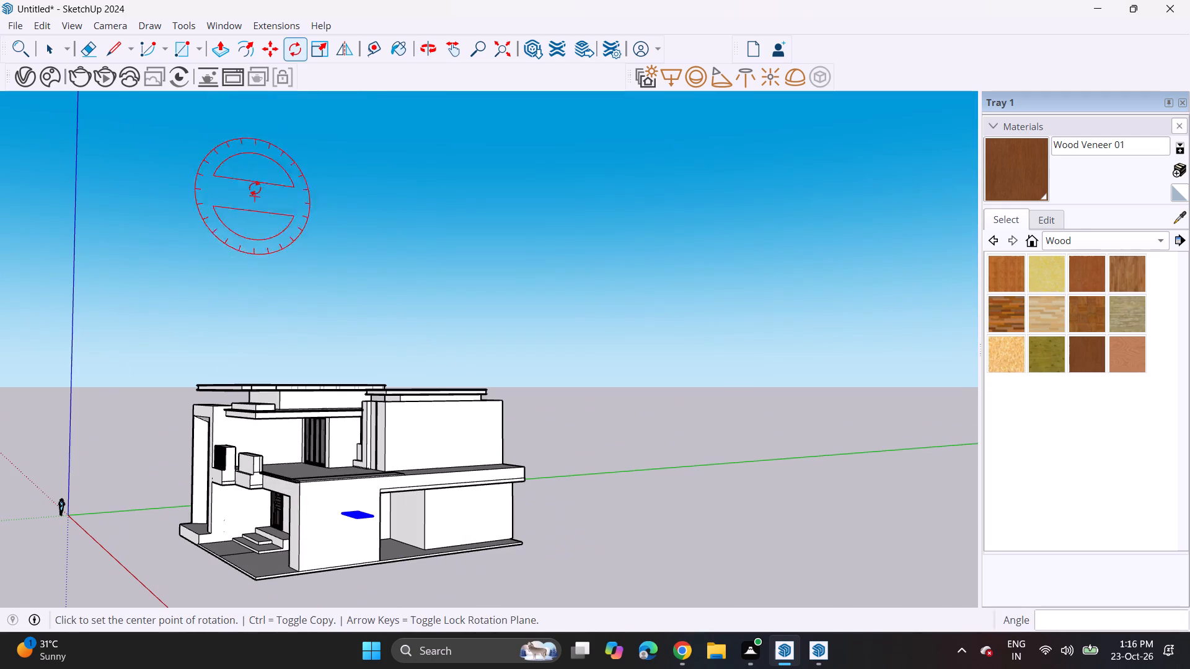
{"action": "left_click", "coordinate": [262, 49]}
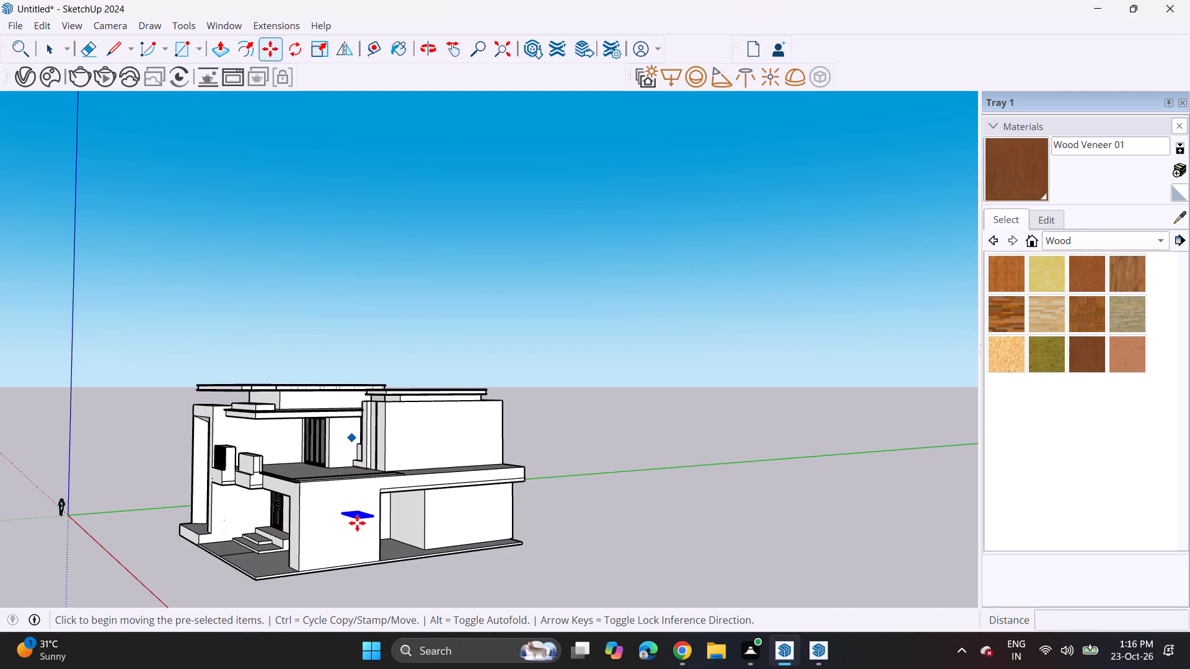
{"action": "left_click", "coordinate": [359, 515]}
{"action": "scroll", "coordinate": [380, 412], "scroll_direction": "up", "scroll_amount": 1}
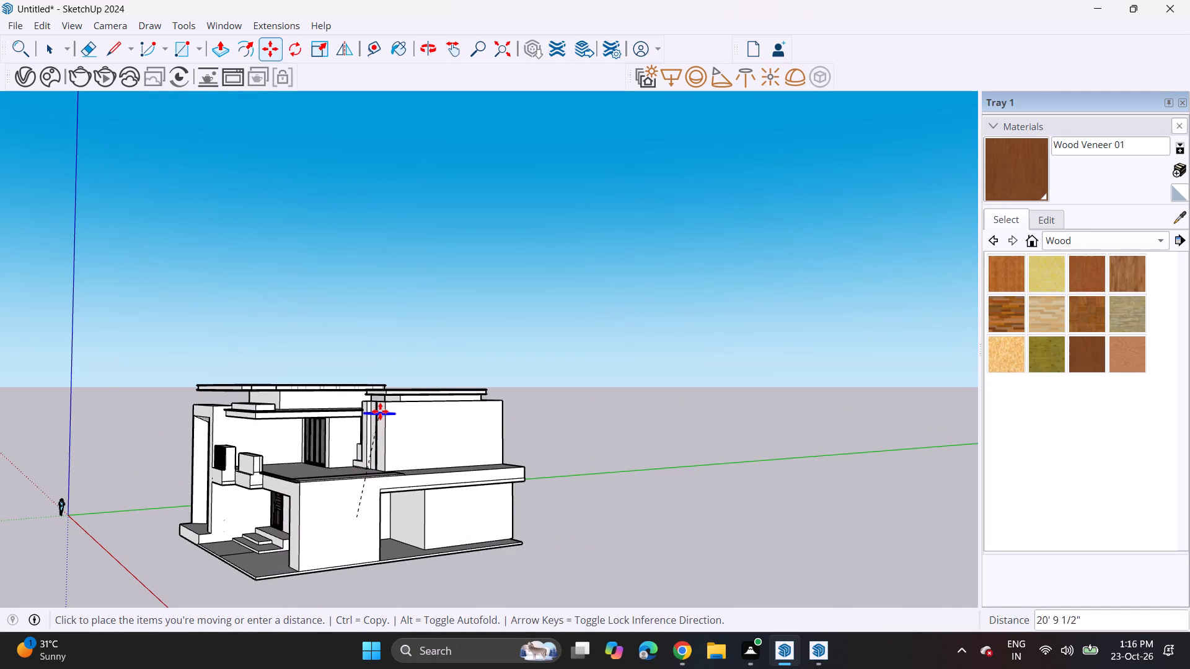
{"action": "scroll", "coordinate": [380, 411], "scroll_direction": "up", "scroll_amount": 19}
{"action": "scroll", "coordinate": [386, 396], "scroll_direction": "down", "scroll_amount": 1}
{"action": "scroll", "coordinate": [386, 396], "scroll_direction": "up", "scroll_amount": 8}
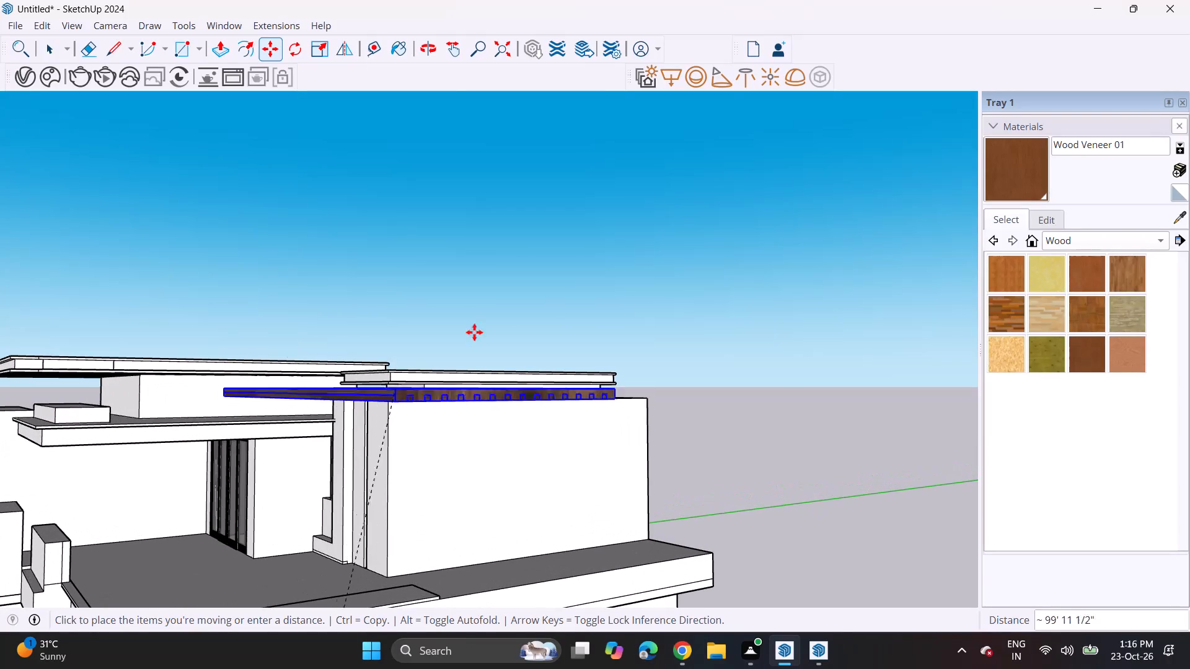
{"action": "left_click", "coordinate": [493, 330]}
Move the flat fluted panel back to the rear tower, just under the front corner of its roof slab.
{"action": "middle_click_drag", "start_coordinate": [454, 391], "coordinate": [588, 369]}
{"action": "scroll", "coordinate": [588, 369], "scroll_direction": "up", "scroll_amount": 1}
{"action": "scroll", "coordinate": [576, 363], "scroll_direction": "down", "scroll_amount": 7}
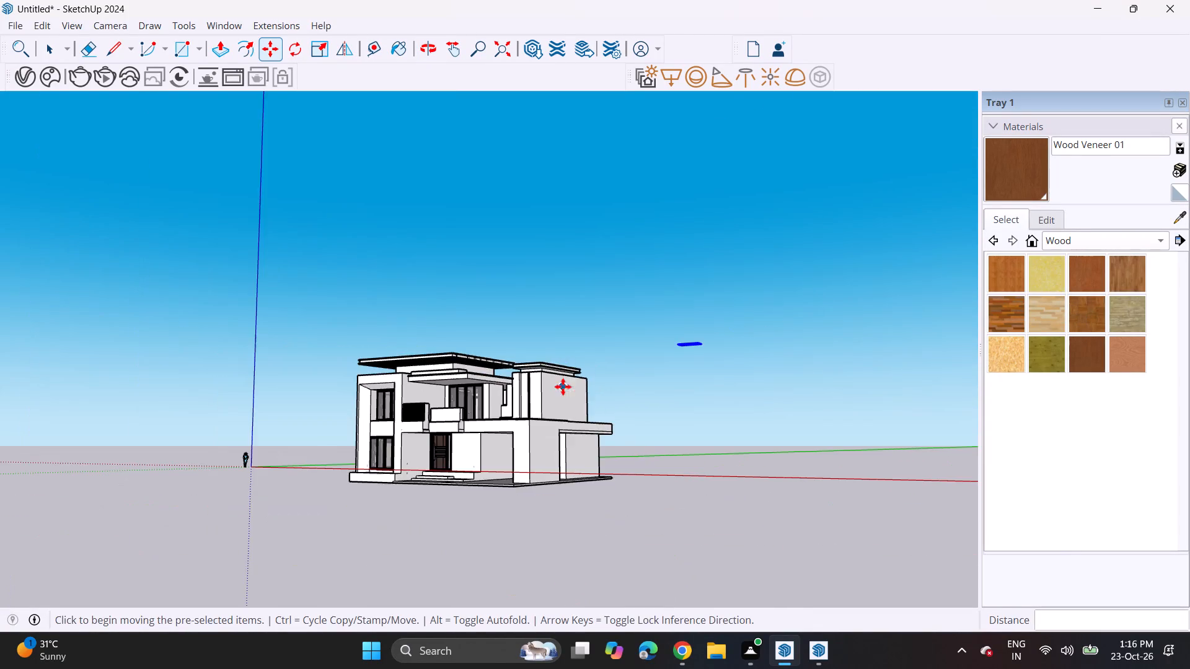
{"action": "middle_click_drag", "start_coordinate": [566, 369], "coordinate": [324, 385], "text": "shift"}
{"action": "middle_click_drag", "start_coordinate": [324, 390], "coordinate": [518, 394]}
{"action": "scroll", "coordinate": [558, 349], "scroll_direction": "up", "scroll_amount": 6}
{"action": "scroll", "coordinate": [498, 413], "scroll_direction": "down", "scroll_amount": 6}
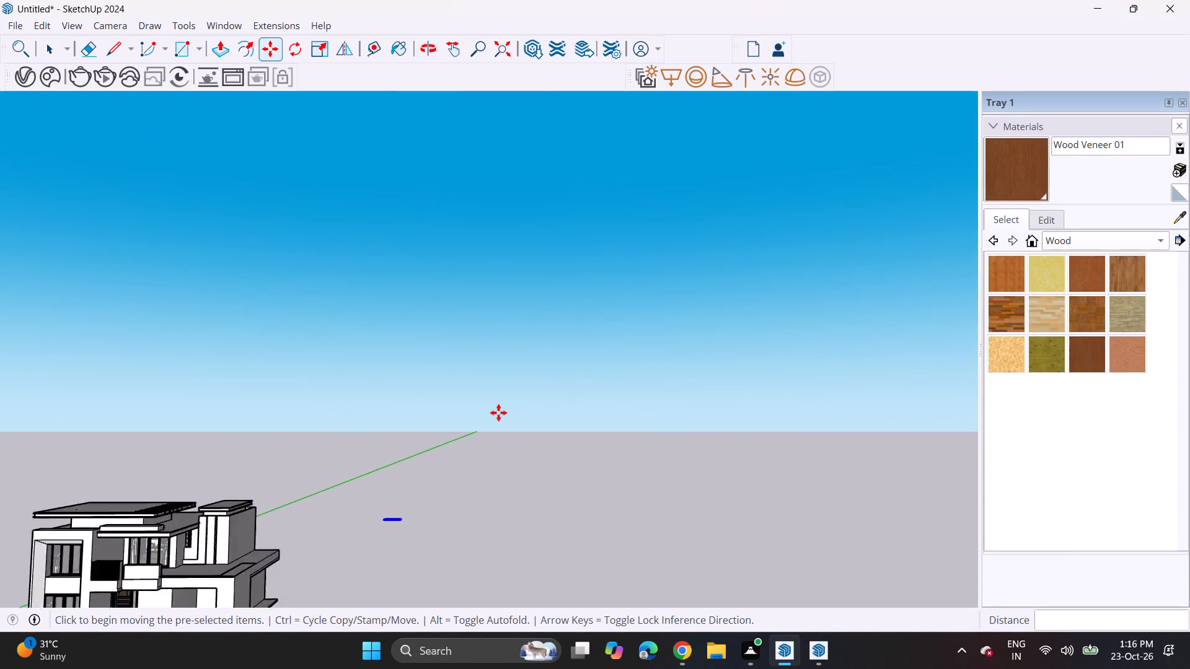
{"action": "scroll", "coordinate": [498, 413], "scroll_direction": "up", "scroll_amount": 1}
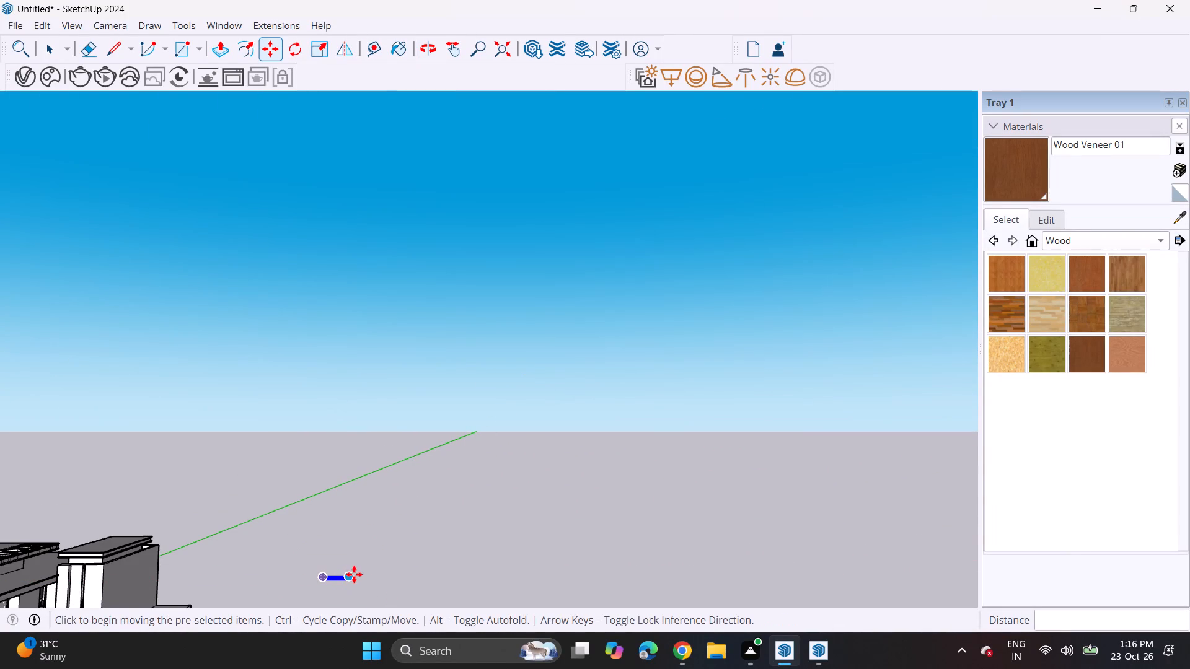
{"action": "left_click", "coordinate": [354, 574]}
{"action": "middle_click_drag", "start_coordinate": [262, 528], "coordinate": [456, 435]}
{"action": "scroll", "coordinate": [250, 492], "scroll_direction": "up", "scroll_amount": 13}
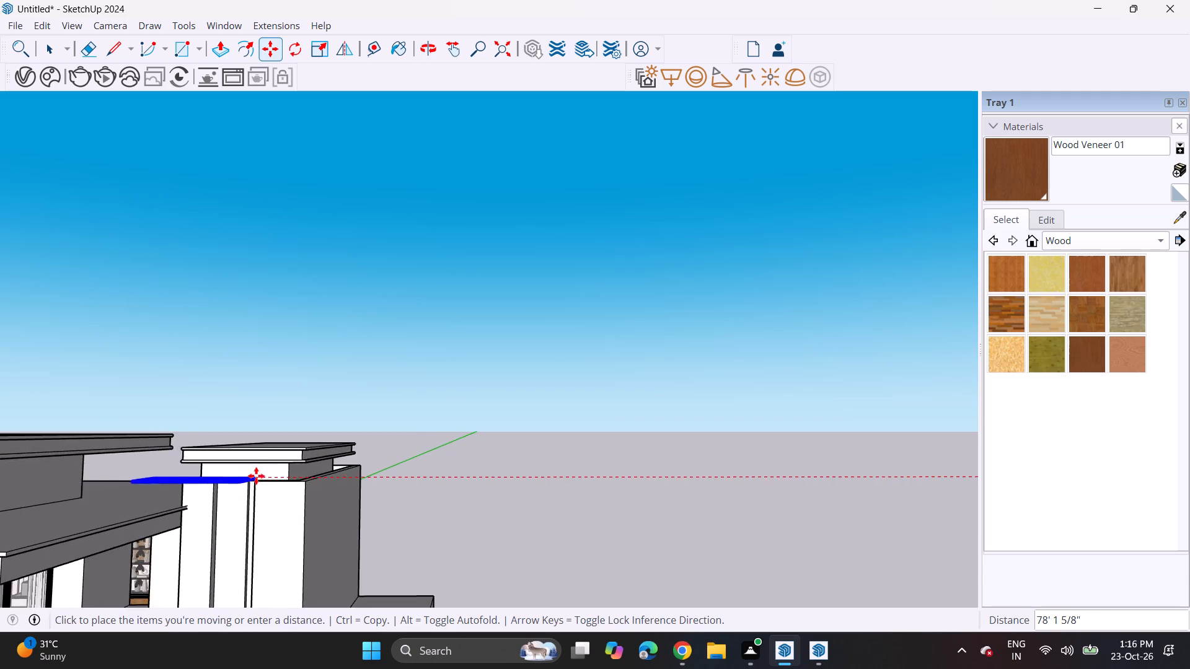
{"action": "scroll", "coordinate": [256, 476], "scroll_direction": "up", "scroll_amount": 5}
{"action": "middle_click_drag", "start_coordinate": [299, 457], "coordinate": [211, 324]}
{"action": "scroll", "coordinate": [226, 342], "scroll_direction": "up", "scroll_amount": 7}
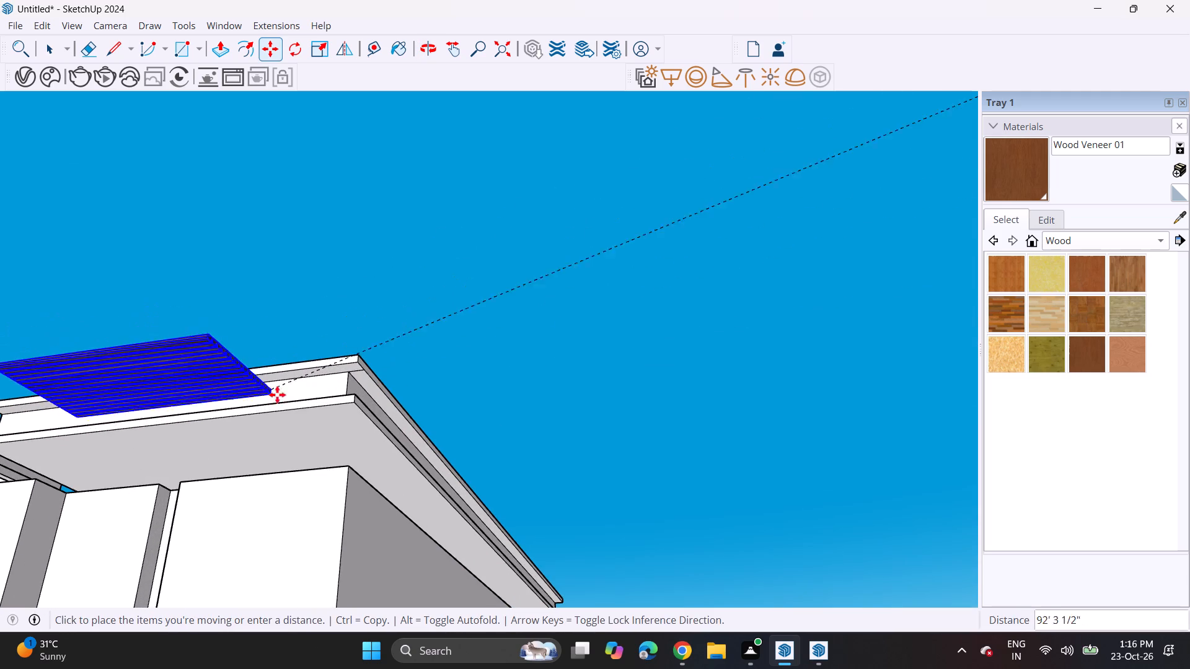
{"action": "left_click", "coordinate": [377, 457]}
Move the fluted panel about 1' 4 5/8" so its corner meets the lower front corner of the tower's roof slab.
{"action": "middle_click_drag", "start_coordinate": [361, 402], "coordinate": [319, 453]}
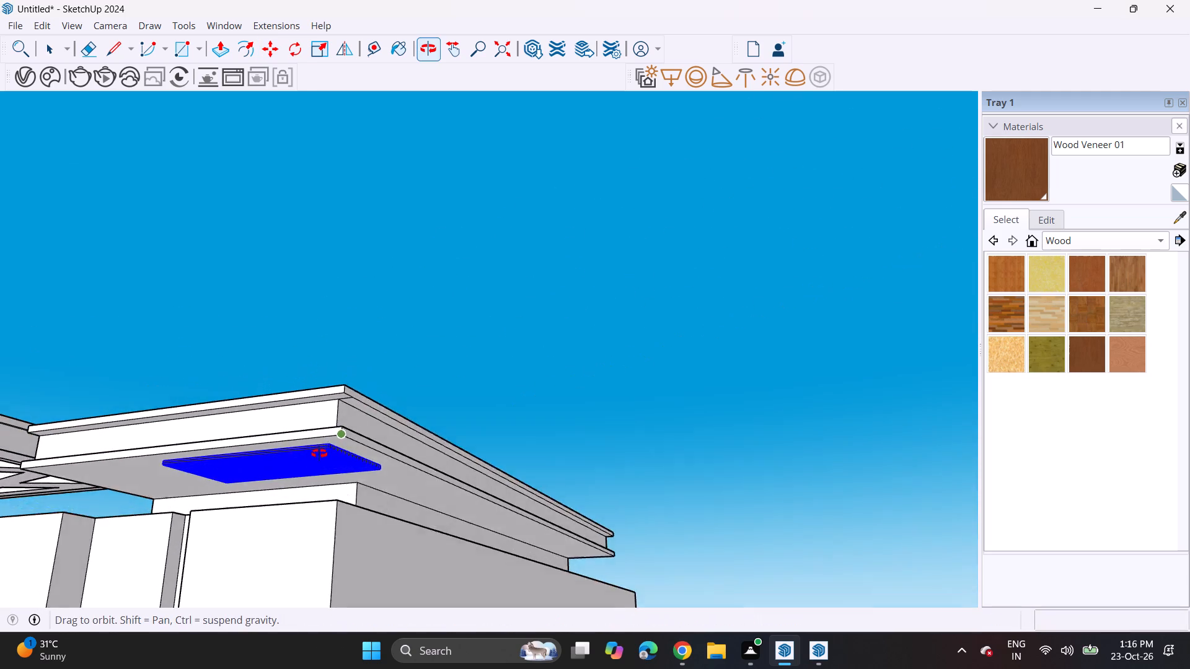
{"action": "middle_click_drag", "start_coordinate": [319, 453], "coordinate": [315, 460]}
{"action": "scroll", "coordinate": [317, 455], "scroll_direction": "up", "scroll_amount": 11}
{"action": "left_click", "coordinate": [335, 445]}
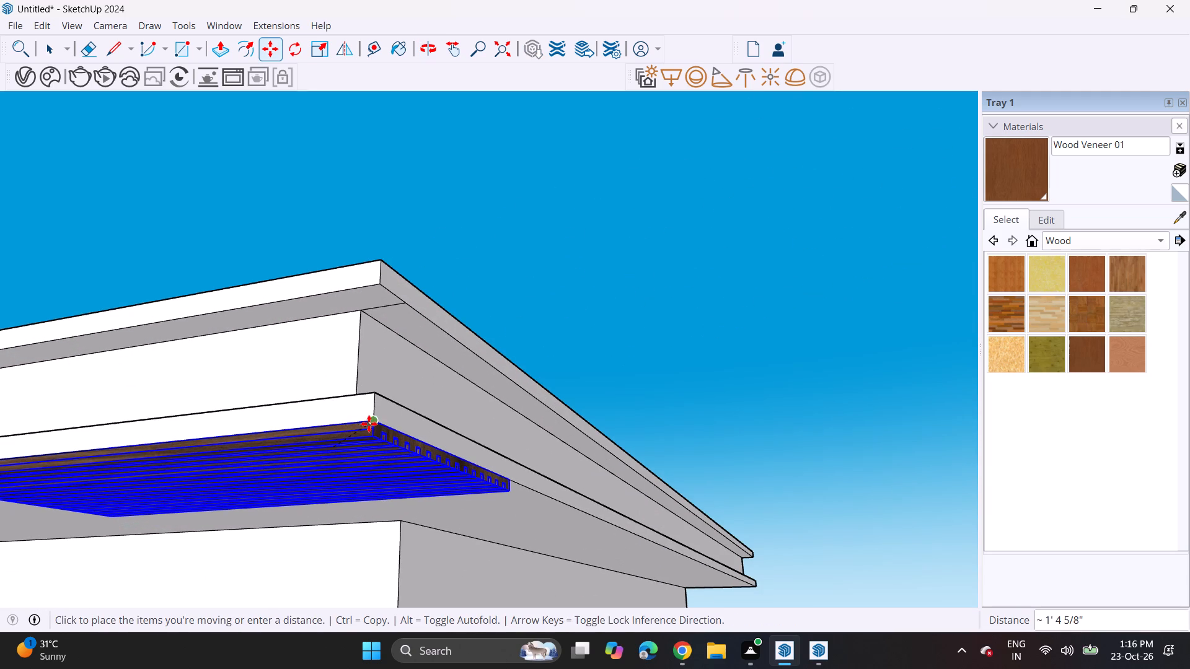
{"action": "left_click", "coordinate": [369, 424]}
Scale the fluted soffit panel along its flutes by about 2.01 to reach the far front corner of the tower's roof slab.
{"action": "scroll", "coordinate": [314, 442], "scroll_direction": "down", "scroll_amount": 5}
{"action": "scroll", "coordinate": [314, 442], "scroll_direction": "up", "scroll_amount": 1}
{"action": "scroll", "coordinate": [314, 442], "scroll_direction": "down", "scroll_amount": 1}
{"action": "middle_click_drag", "start_coordinate": [280, 465], "coordinate": [582, 417]}
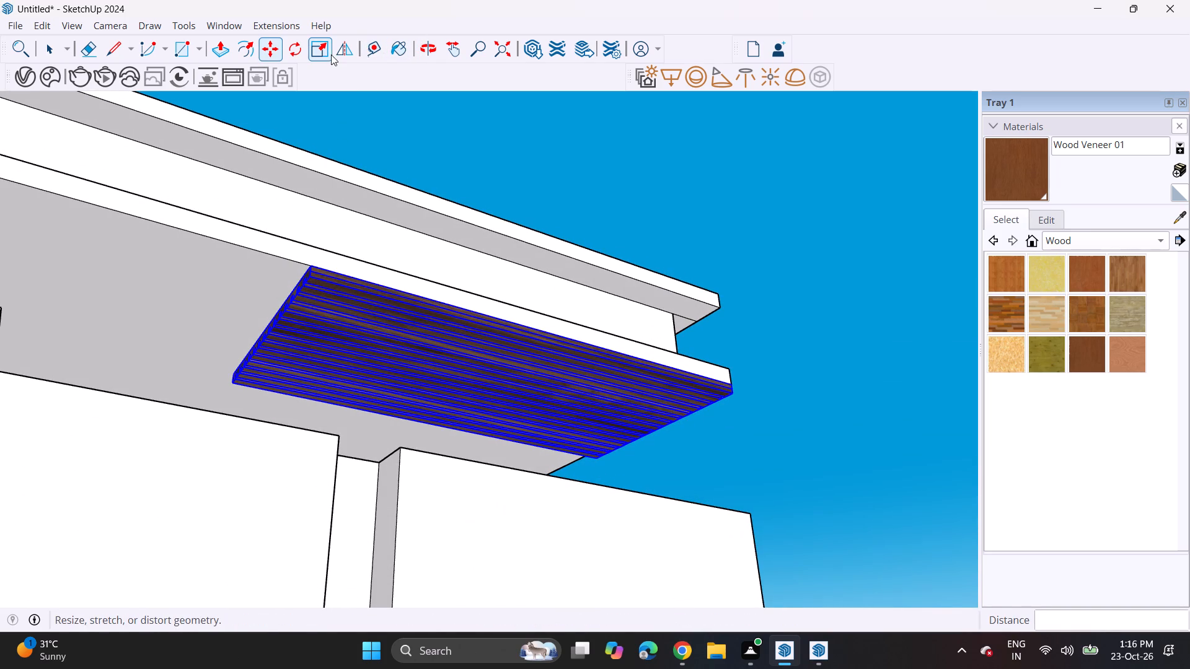
{"action": "left_click", "coordinate": [316, 43]}
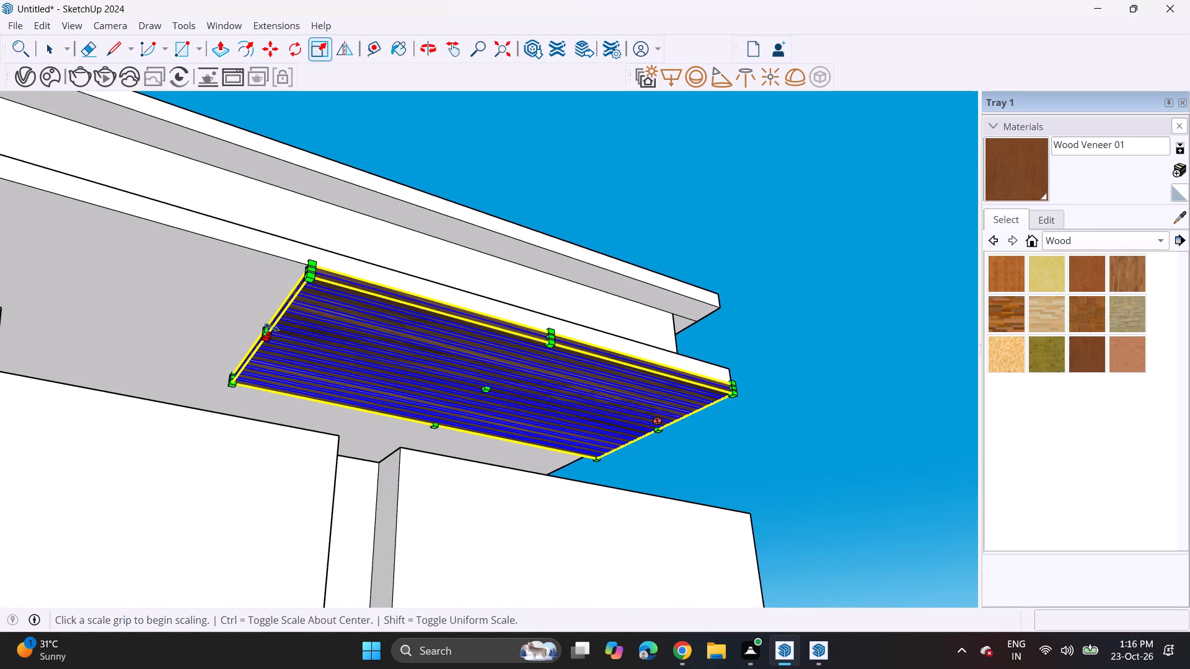
{"action": "left_click", "coordinate": [271, 329]}
{"action": "scroll", "coordinate": [185, 323], "scroll_direction": "down", "scroll_amount": 6}
{"action": "middle_click_drag", "start_coordinate": [185, 323], "coordinate": [351, 416], "text": "shift"}
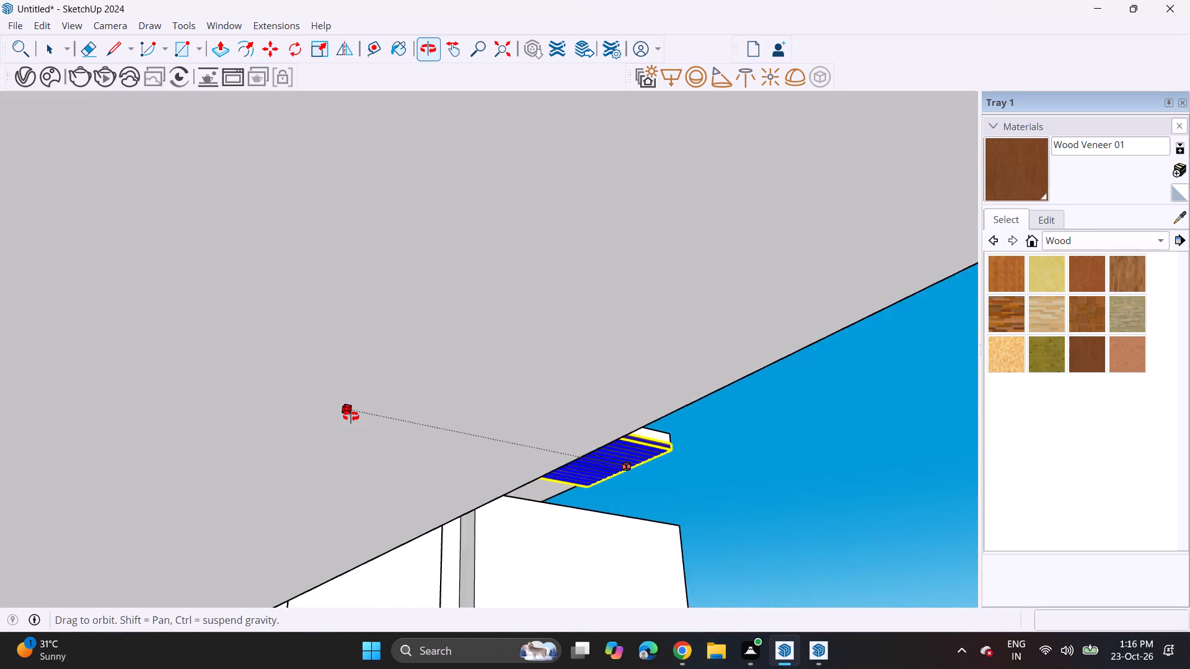
{"action": "middle_click_drag", "start_coordinate": [351, 416], "coordinate": [263, 388], "text": "shift"}
{"action": "scroll", "coordinate": [267, 388], "scroll_direction": "down", "scroll_amount": 5}
{"action": "middle_click_drag", "start_coordinate": [454, 399], "coordinate": [0, 431]}
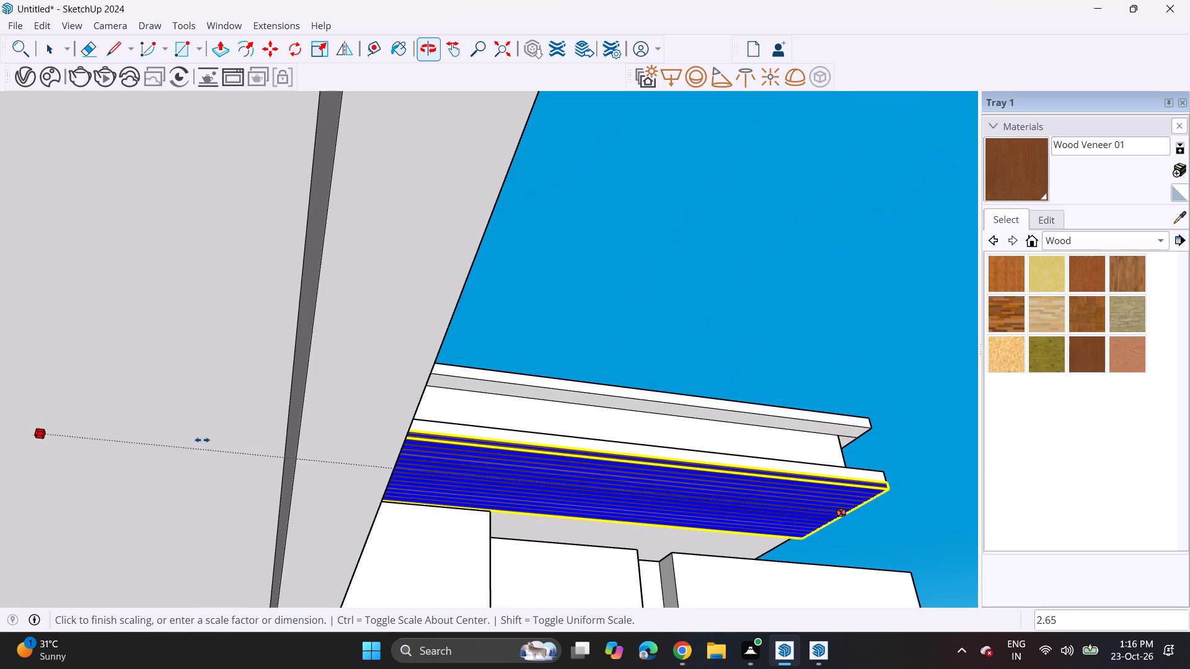
{"action": "middle_click_drag", "start_coordinate": [513, 432], "coordinate": [400, 423], "text": "shift"}
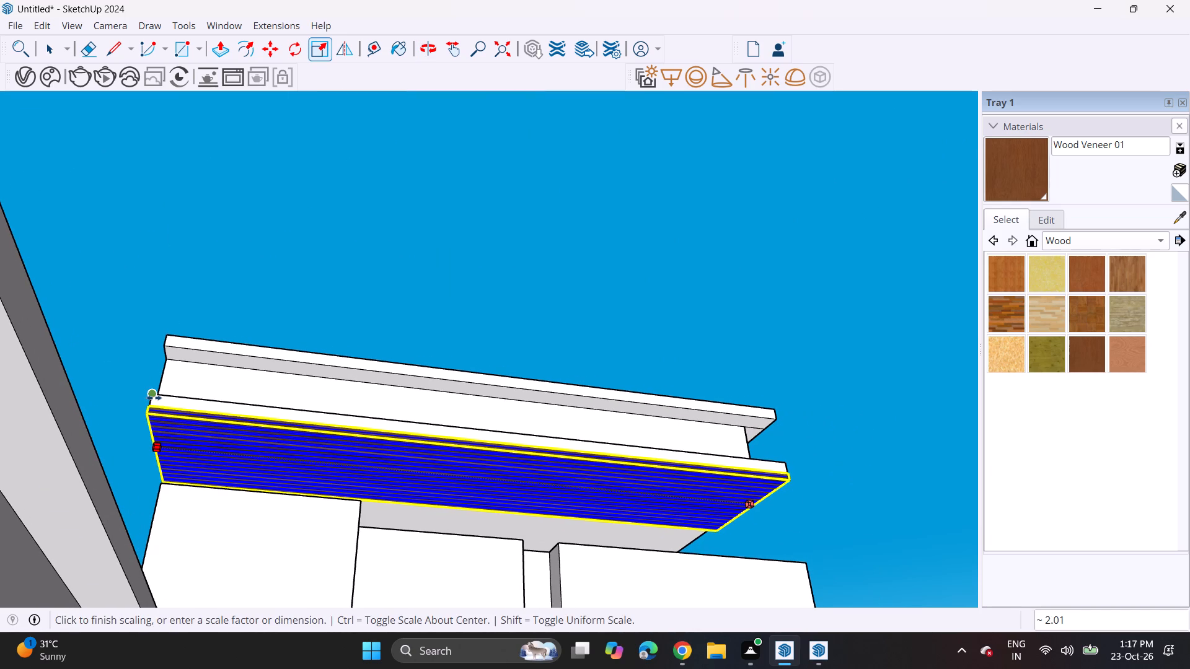
{"action": "left_click", "coordinate": [154, 398]}
Scale the fluted soffit panel along the green axis by about 1.96 so its inner edge reaches the wall under the slab.
{"action": "middle_click_drag", "start_coordinate": [450, 426], "coordinate": [34, 460]}
{"action": "scroll", "coordinate": [535, 473], "scroll_direction": "up", "scroll_amount": 1}
{"action": "middle_click_drag", "start_coordinate": [533, 473], "coordinate": [493, 472]}
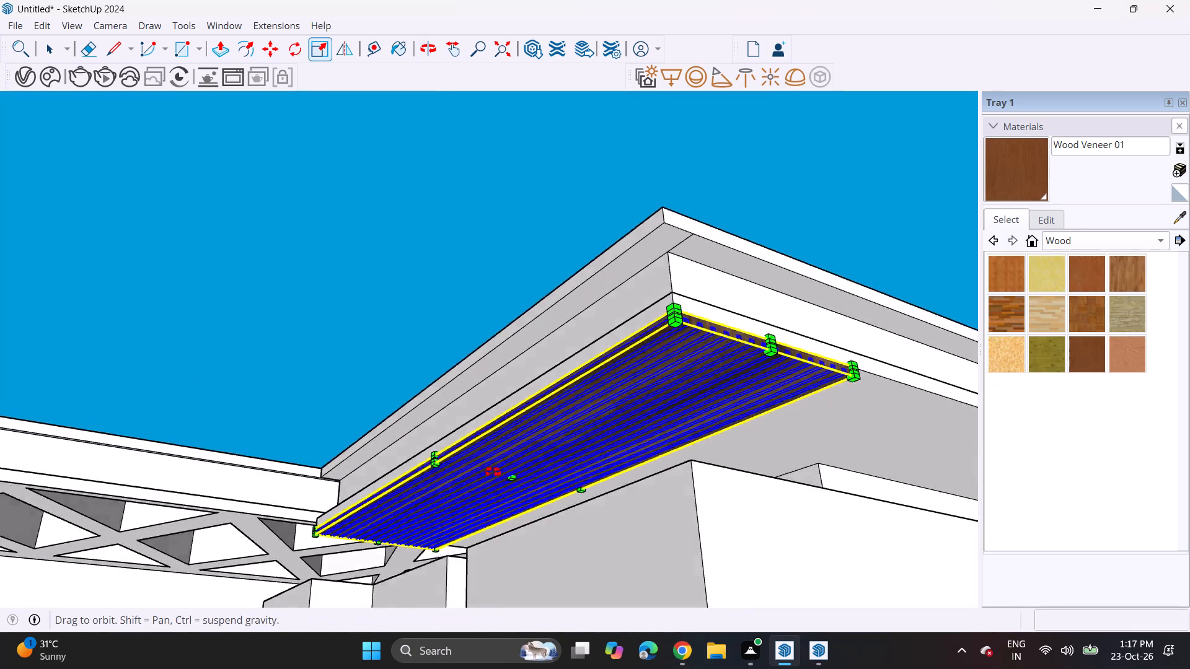
{"action": "middle_click_drag", "start_coordinate": [493, 472], "coordinate": [296, 496]}
{"action": "scroll", "coordinate": [419, 508], "scroll_direction": "up", "scroll_amount": 3}
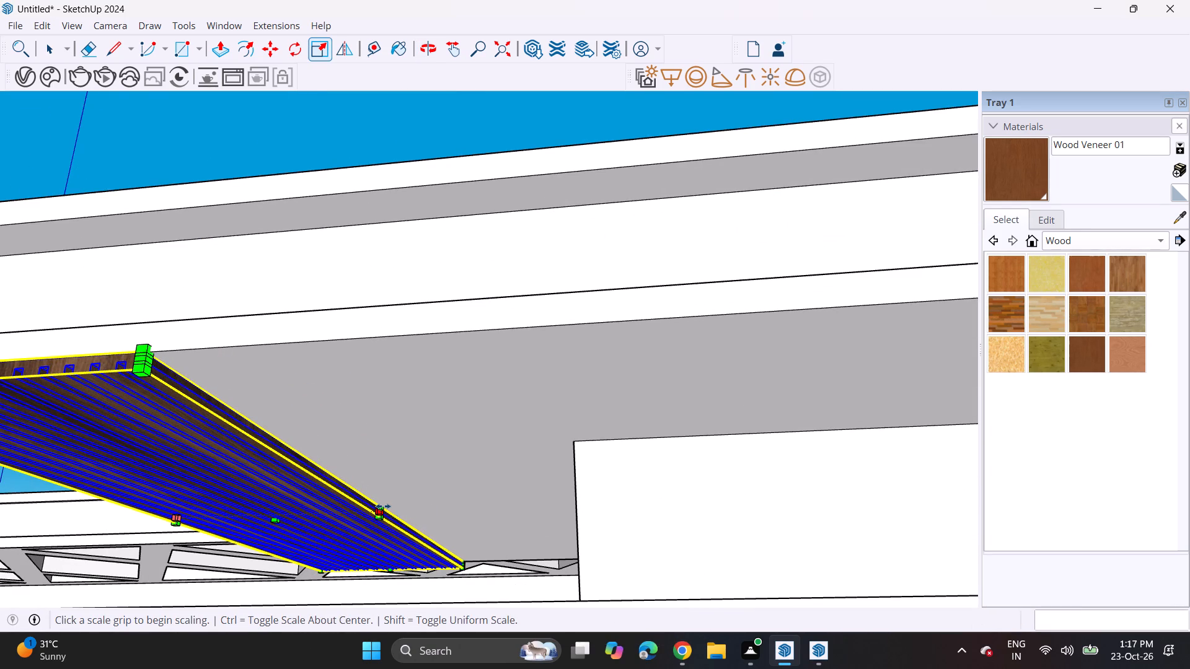
{"action": "left_click", "coordinate": [383, 506]}
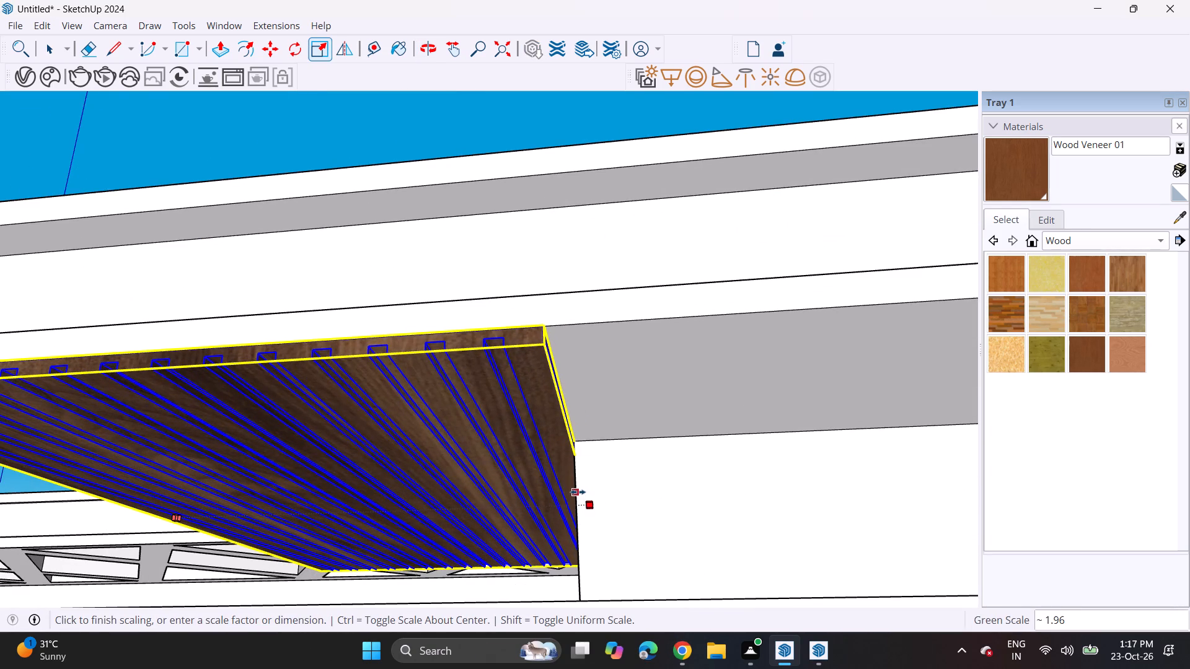
{"action": "left_click", "coordinate": [578, 492]}
{"action": "scroll", "coordinate": [537, 466], "scroll_direction": "down", "scroll_amount": 13}
{"action": "middle_click_drag", "start_coordinate": [426, 470], "coordinate": [605, 477]}
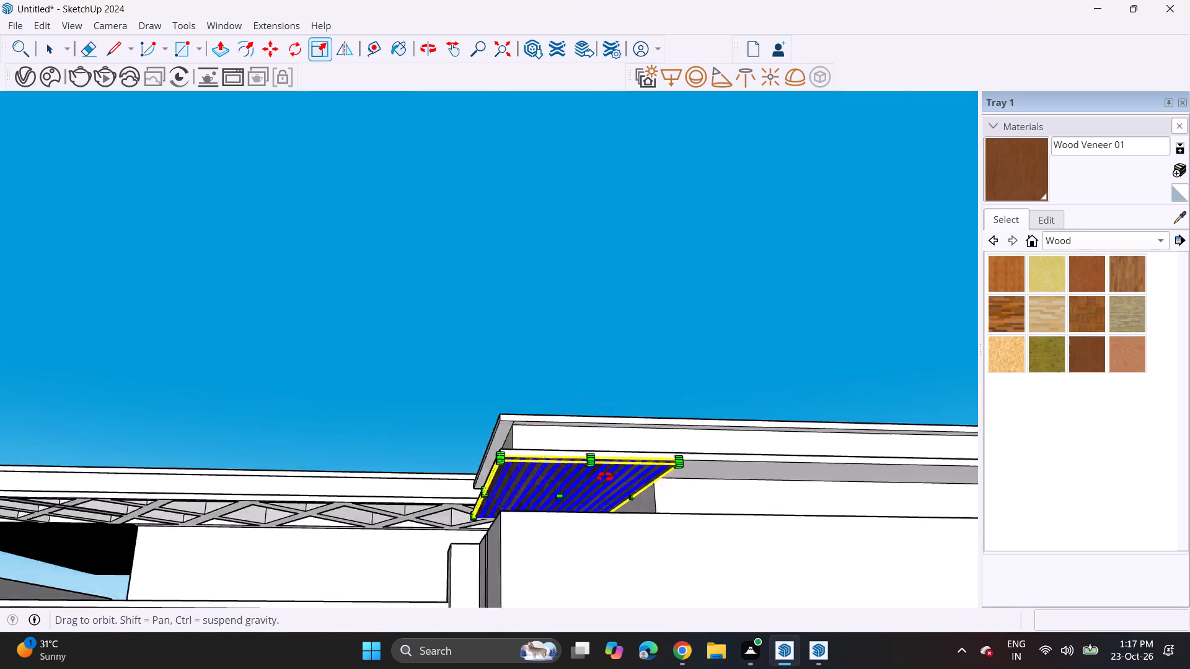
Scale the fluted soffit panel along the green axis by about 2.30 to extend it further under the tower's roof slab.
{"action": "middle_click_drag", "start_coordinate": [605, 477], "coordinate": [733, 481]}
{"action": "key", "text": "c"}
{"action": "left_click", "coordinate": [683, 378]}
{"action": "key", "text": "space"}
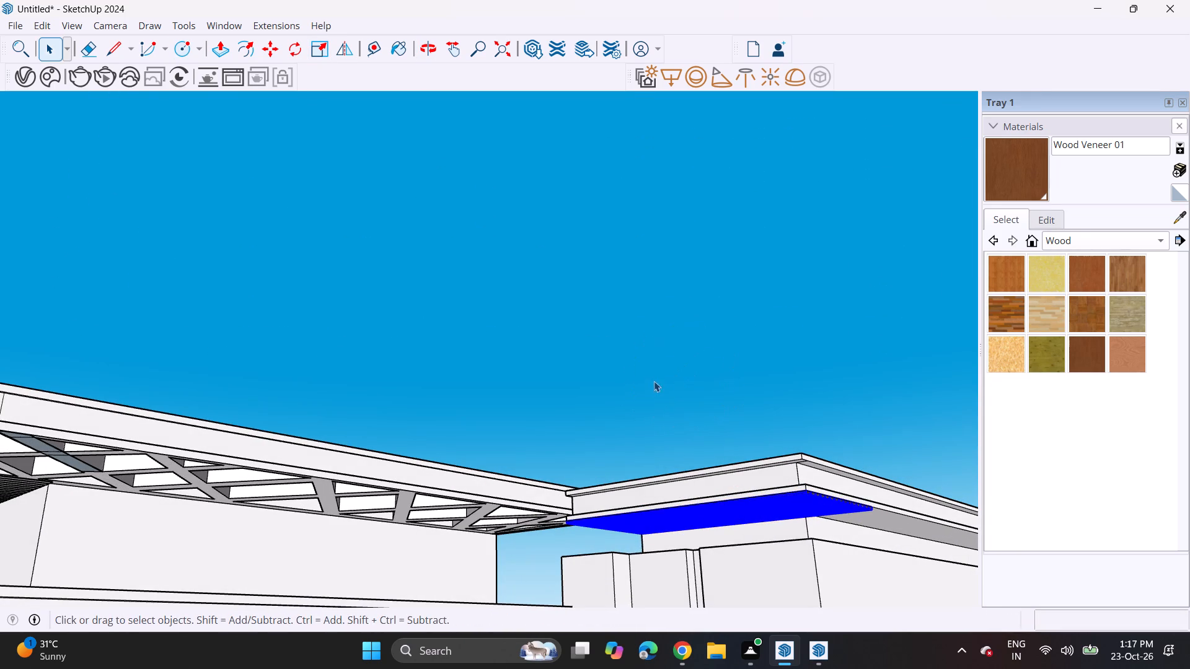
{"action": "left_click", "coordinate": [654, 381]}
{"action": "middle_click_drag", "start_coordinate": [543, 475], "coordinate": [735, 458]}
{"action": "scroll", "coordinate": [730, 441], "scroll_direction": "down", "scroll_amount": 9}
{"action": "middle_click_drag", "start_coordinate": [721, 445], "coordinate": [728, 486]}
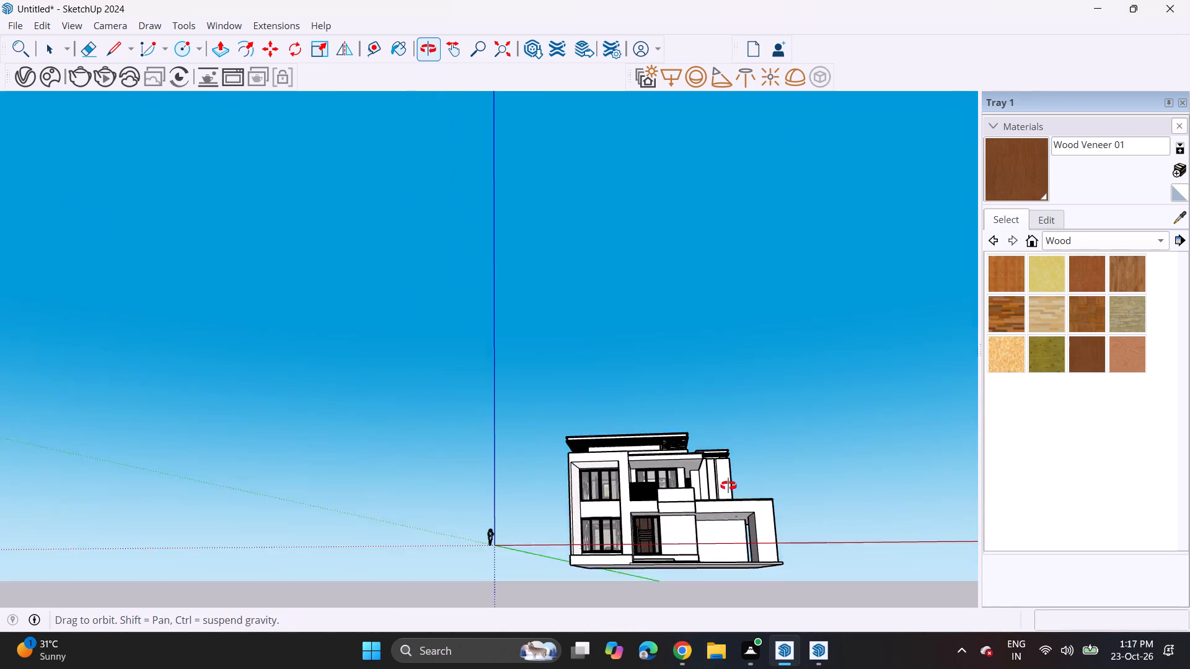
{"action": "middle_click_drag", "start_coordinate": [728, 486], "coordinate": [728, 494]}
{"action": "scroll", "coordinate": [726, 454], "scroll_direction": "up", "scroll_amount": 16}
{"action": "scroll", "coordinate": [716, 456], "scroll_direction": "up", "scroll_amount": 8}
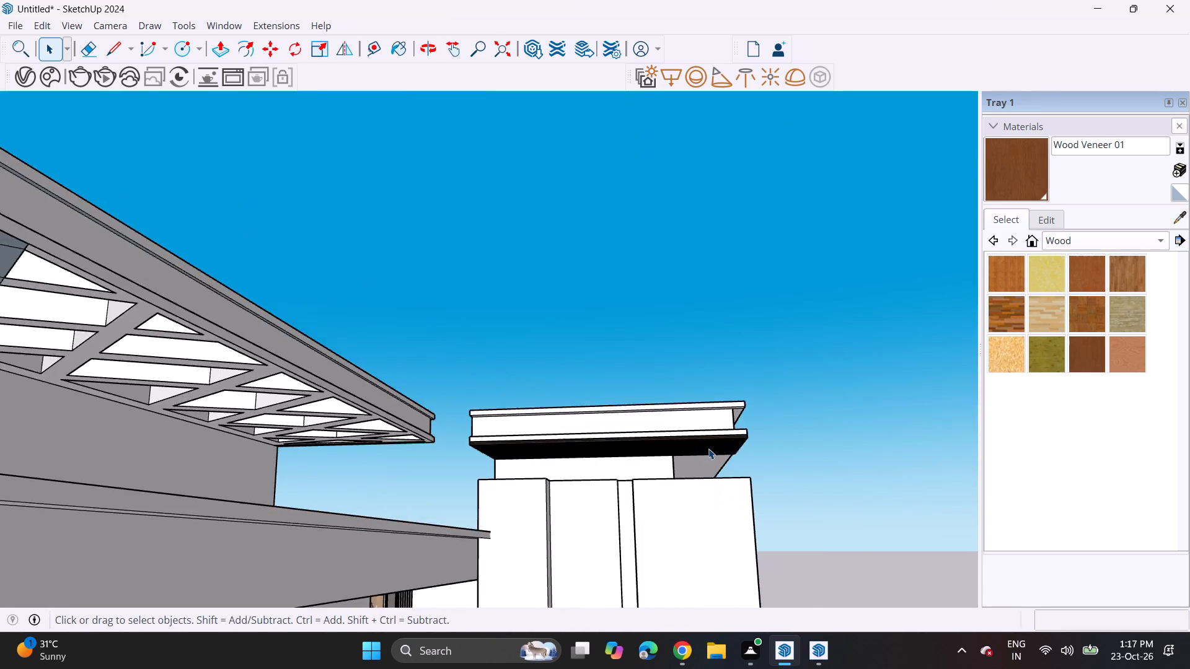
{"action": "scroll", "coordinate": [708, 448], "scroll_direction": "up", "scroll_amount": 12}
{"action": "middle_click_drag", "start_coordinate": [692, 455], "coordinate": [249, 419]}
{"action": "scroll", "coordinate": [298, 442], "scroll_direction": "down", "scroll_amount": 5}
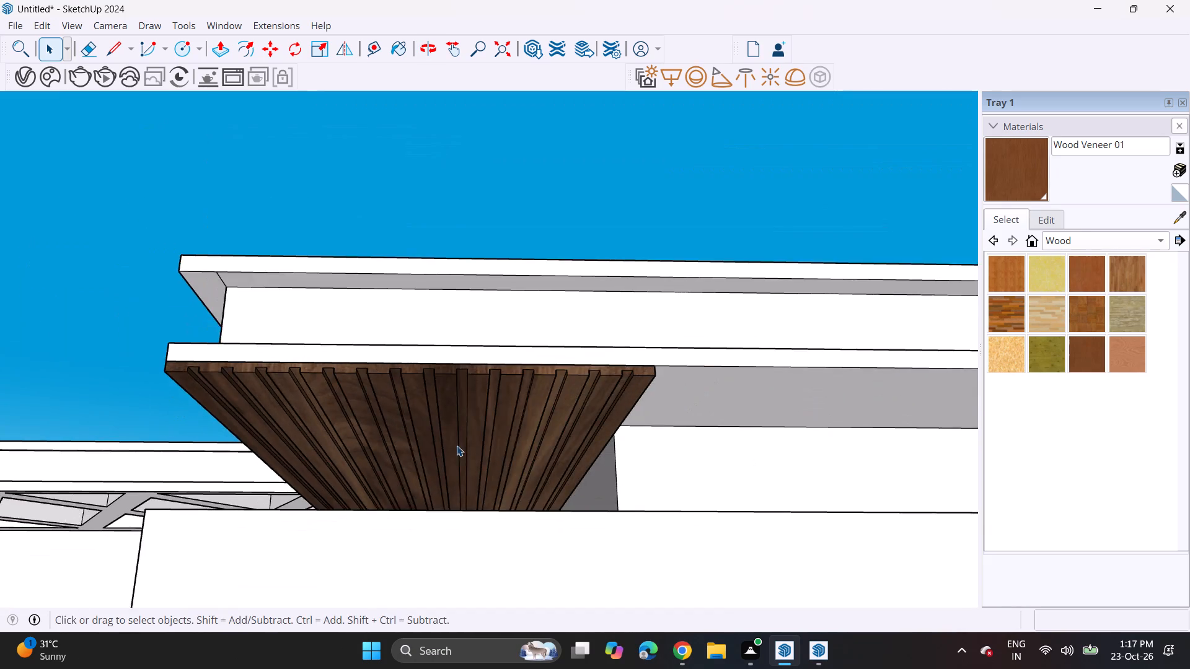
{"action": "middle_click_drag", "start_coordinate": [455, 445], "coordinate": [422, 446]}
{"action": "middle_click_drag", "start_coordinate": [450, 414], "coordinate": [348, 297], "text": "shift"}
{"action": "middle_click_drag", "start_coordinate": [333, 294], "coordinate": [334, 358]}
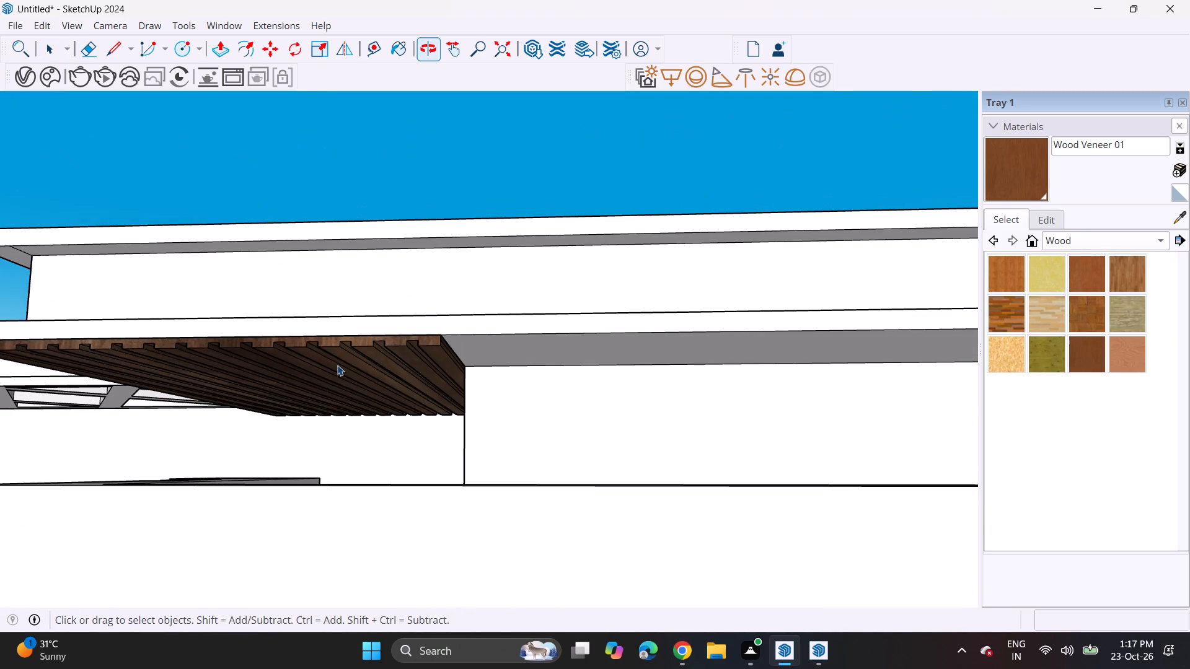
{"action": "left_click", "coordinate": [337, 367]}
{"action": "left_click", "coordinate": [320, 45]}
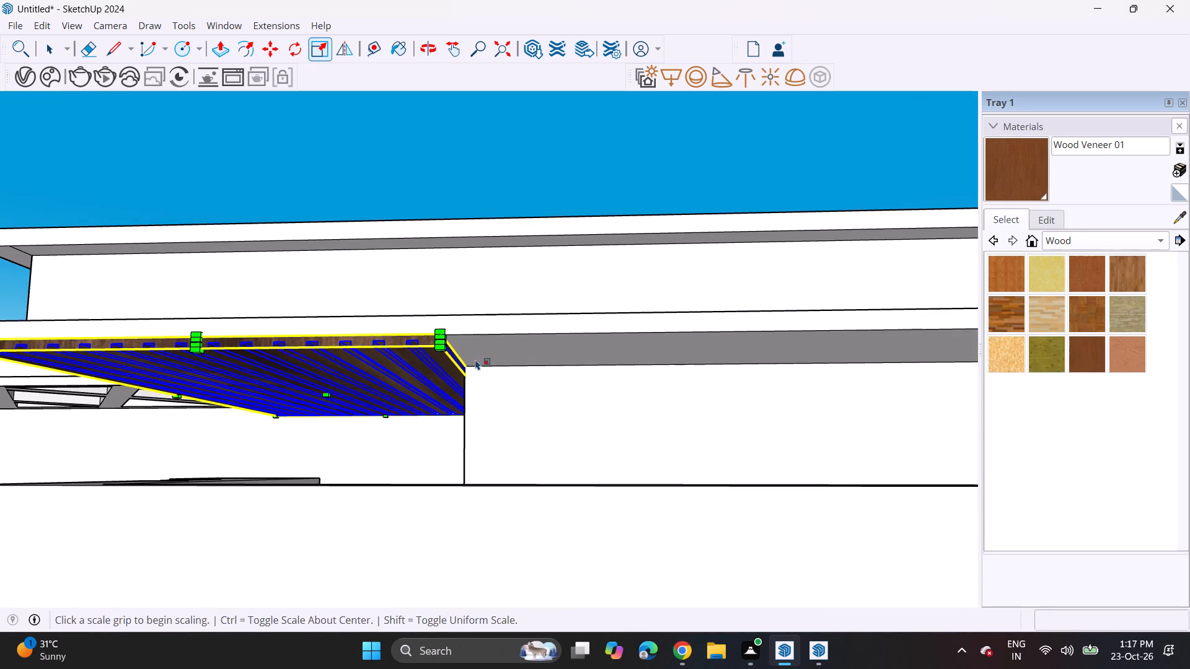
{"action": "left_click", "coordinate": [476, 385]}
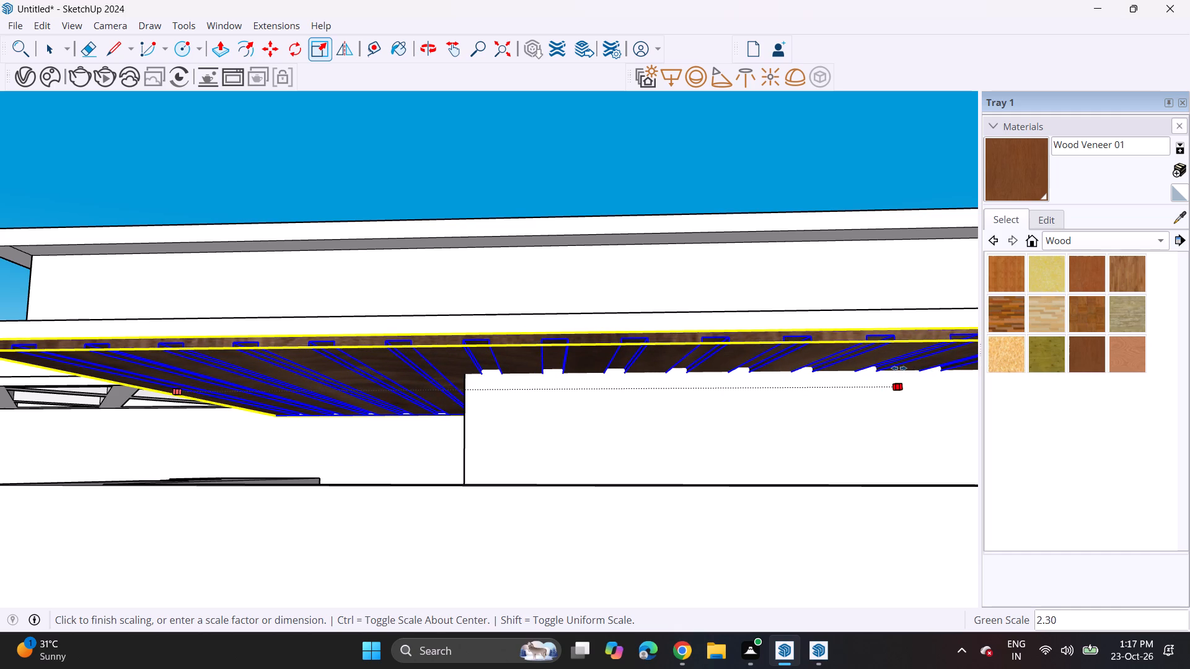
{"action": "left_click", "coordinate": [899, 368]}
{"action": "scroll", "coordinate": [809, 359], "scroll_direction": "down", "scroll_amount": 7}
{"action": "middle_click_drag", "start_coordinate": [483, 397], "coordinate": [795, 374]}
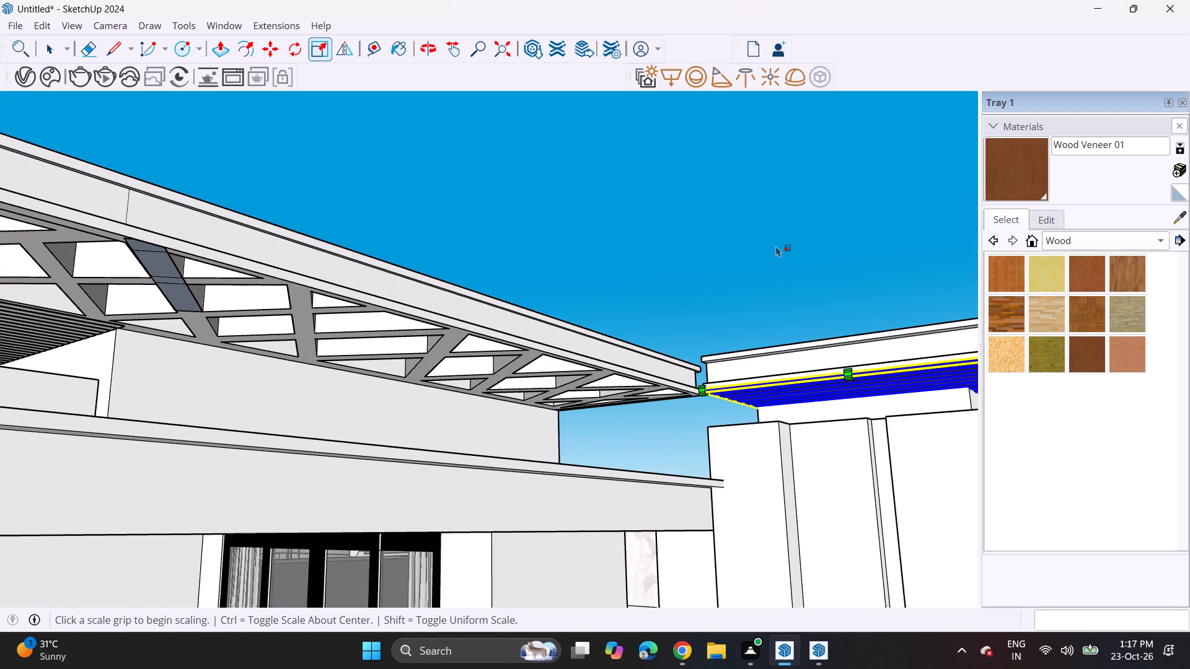
{"action": "key", "text": "space"}
{"action": "left_click", "coordinate": [773, 247]}
Examine the front facade, the lattice soffit under the main roof and the overall massing of the house.
{"action": "middle_click_drag", "start_coordinate": [588, 378], "coordinate": [749, 359]}
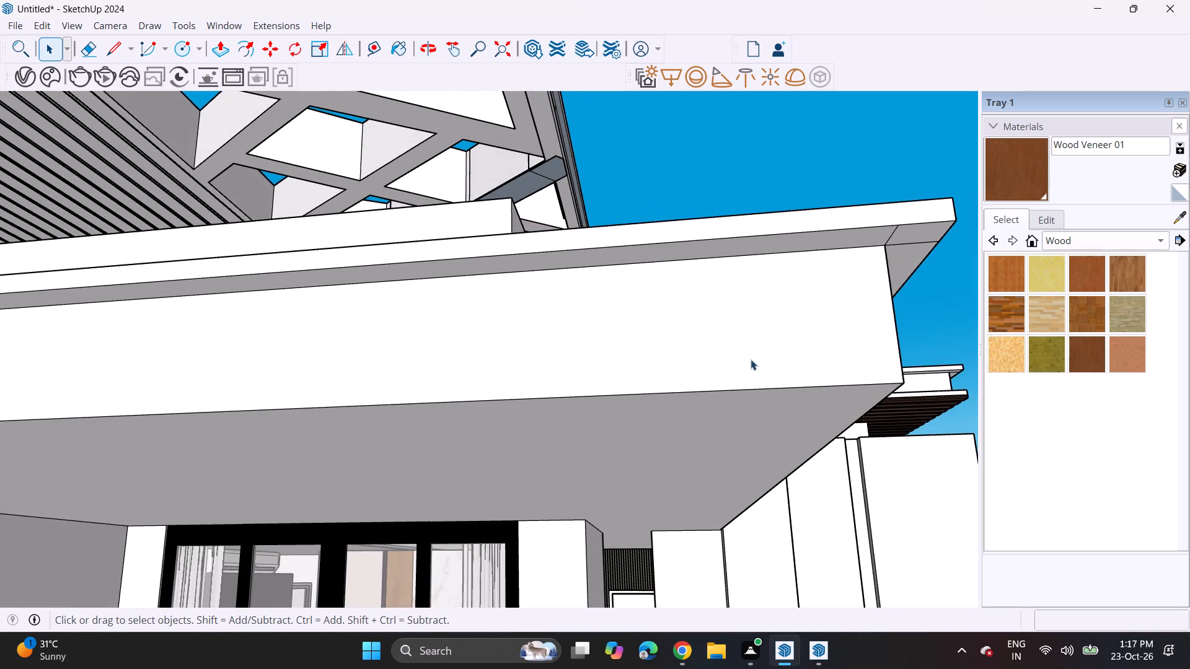
{"action": "scroll", "coordinate": [751, 359], "scroll_direction": "down", "scroll_amount": 6}
{"action": "scroll", "coordinate": [723, 447], "scroll_direction": "down", "scroll_amount": 7}
{"action": "scroll", "coordinate": [692, 475], "scroll_direction": "up", "scroll_amount": 1}
{"action": "middle_click_drag", "start_coordinate": [687, 467], "coordinate": [659, 378], "text": "shift"}
{"action": "scroll", "coordinate": [643, 390], "scroll_direction": "down", "scroll_amount": 6}
{"action": "middle_click_drag", "start_coordinate": [587, 435], "coordinate": [640, 465]}
{"action": "middle_click_drag", "start_coordinate": [635, 461], "coordinate": [547, 304], "text": "shift"}
{"action": "middle_click_drag", "start_coordinate": [558, 314], "coordinate": [617, 378]}
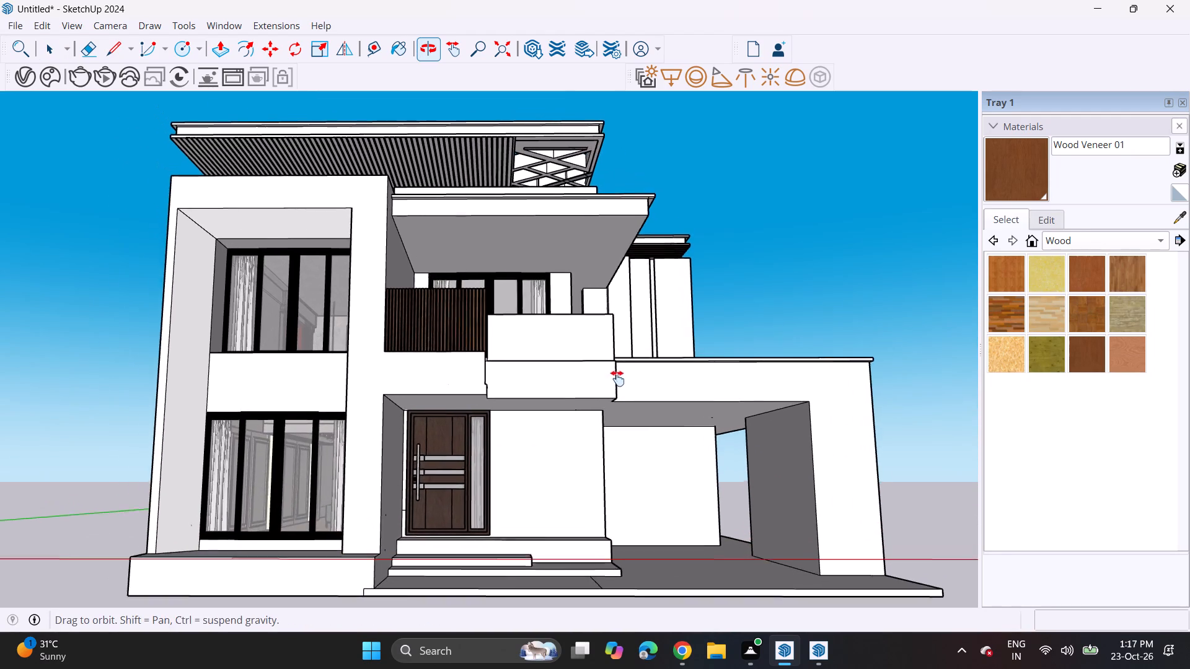
{"action": "middle_click_drag", "start_coordinate": [617, 378], "coordinate": [621, 381]}
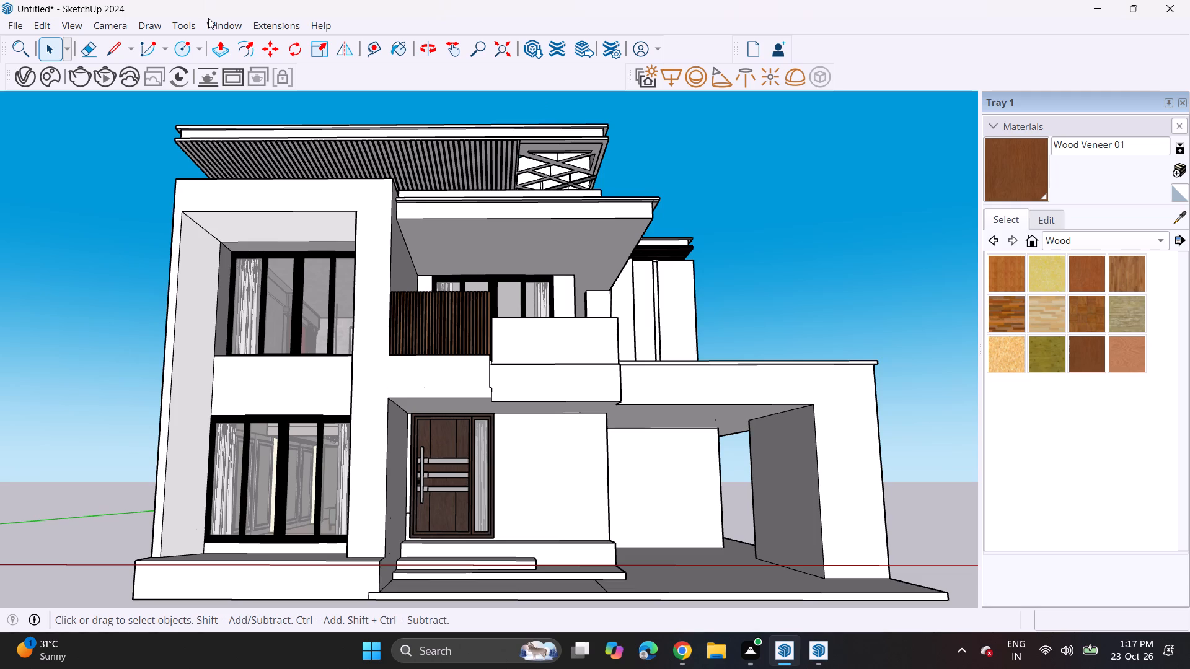
{"action": "scroll", "coordinate": [209, 24], "scroll_direction": "up", "scroll_amount": 6}
{"action": "scroll", "coordinate": [578, 132], "scroll_direction": "up", "scroll_amount": 8}
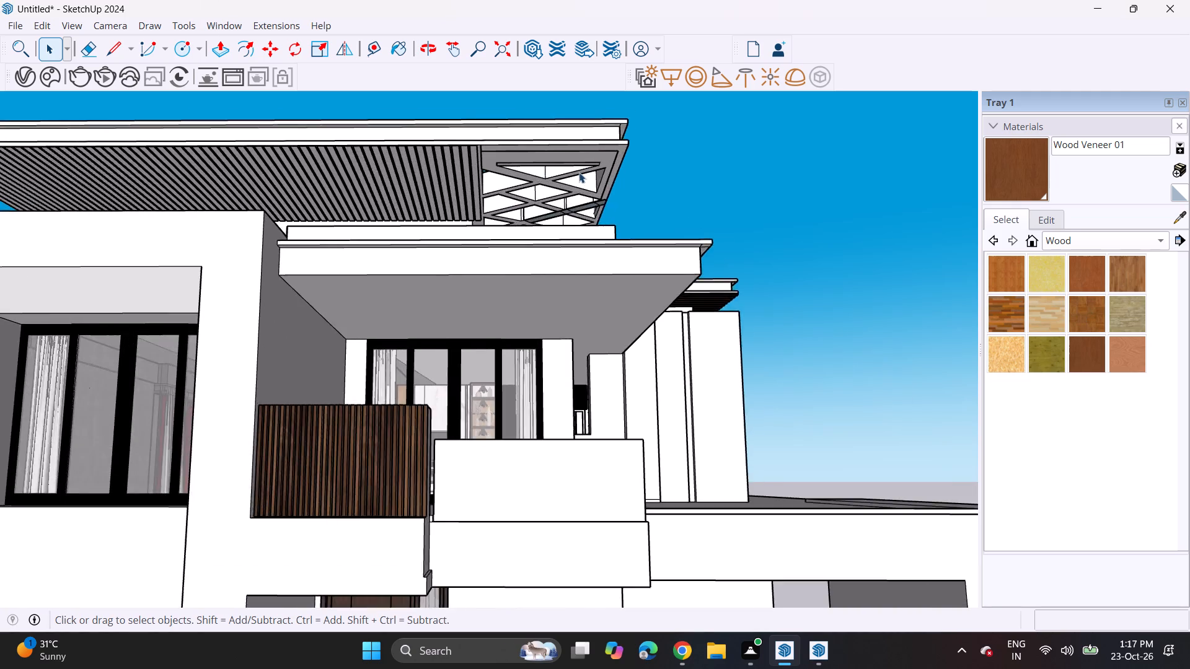
{"action": "scroll", "coordinate": [579, 172], "scroll_direction": "up", "scroll_amount": 8}
{"action": "left_click", "coordinate": [558, 147]}
{"action": "left_click", "coordinate": [559, 144]}
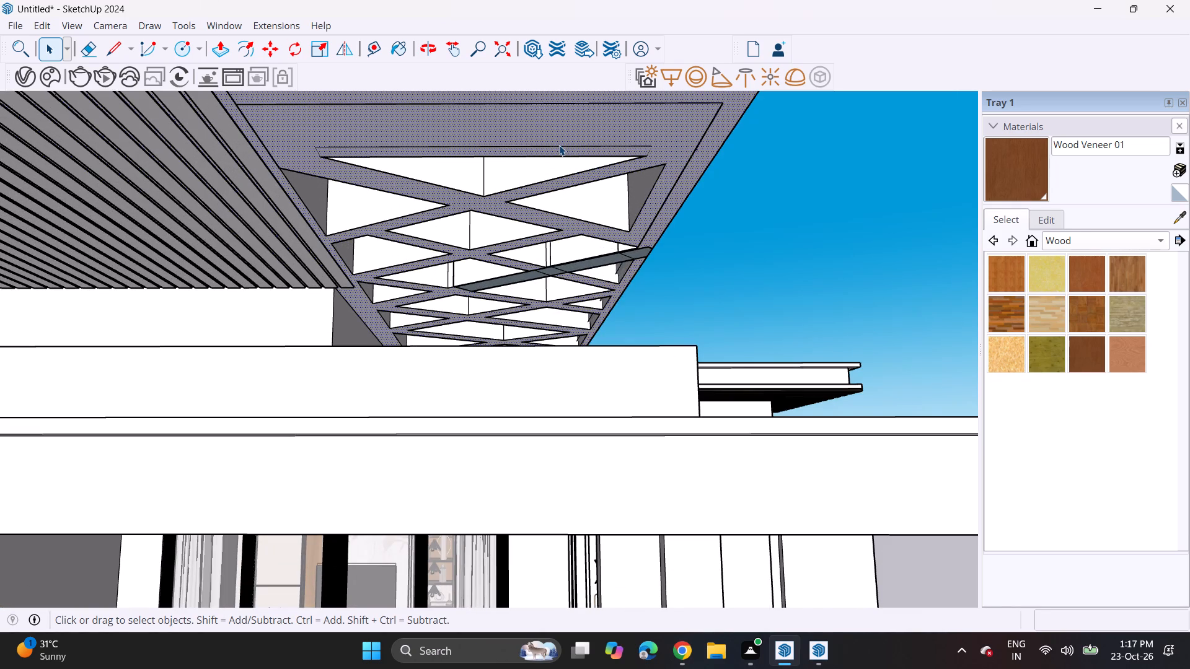
{"action": "double_click", "coordinate": [559, 145]}
{"action": "left_click", "coordinate": [834, 157]}
{"action": "scroll", "coordinate": [563, 211], "scroll_direction": "down", "scroll_amount": 8}
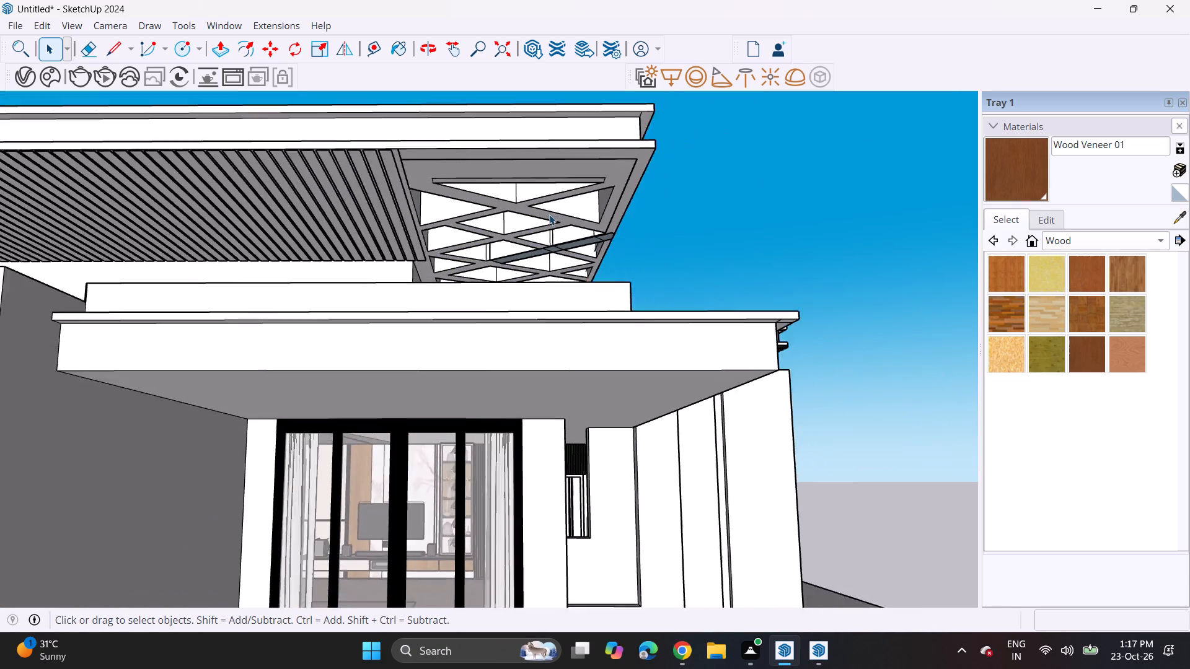
{"action": "scroll", "coordinate": [549, 222], "scroll_direction": "down", "scroll_amount": 15}
{"action": "scroll", "coordinate": [532, 299], "scroll_direction": "up", "scroll_amount": 2}
{"action": "middle_click_drag", "start_coordinate": [530, 299], "coordinate": [526, 249], "text": "shift"}
{"action": "scroll", "coordinate": [526, 249], "scroll_direction": "down", "scroll_amount": 1}
{"action": "middle_click_drag", "start_coordinate": [524, 249], "coordinate": [510, 278]}
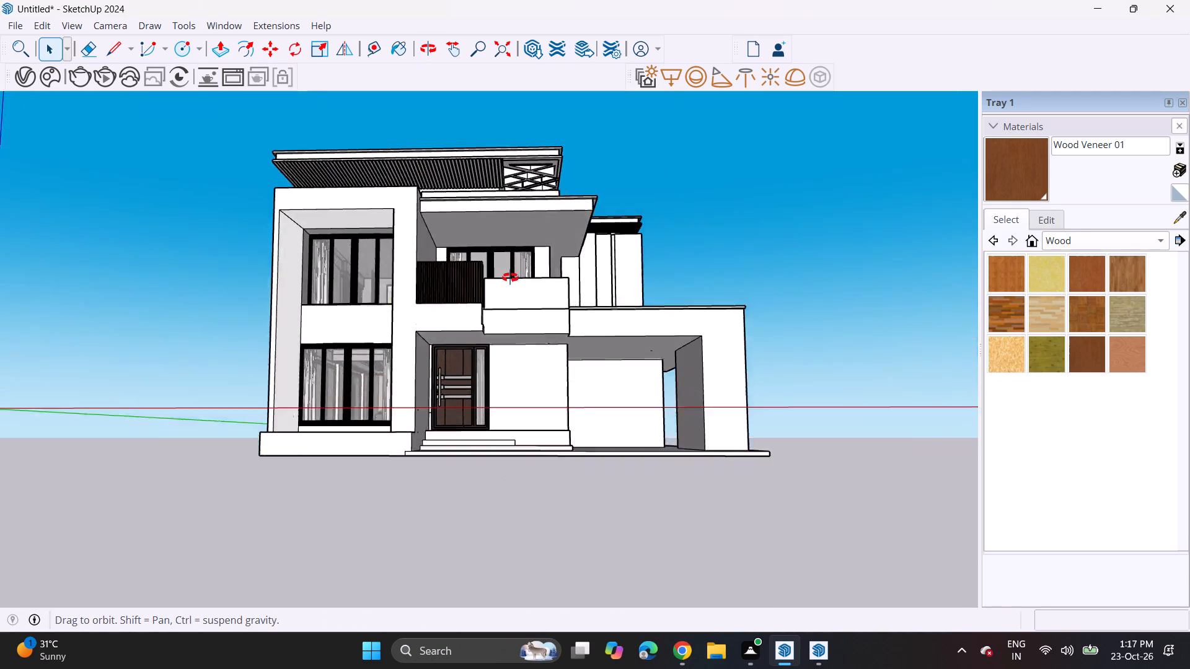
{"action": "middle_click_drag", "start_coordinate": [510, 278], "coordinate": [531, 289]}
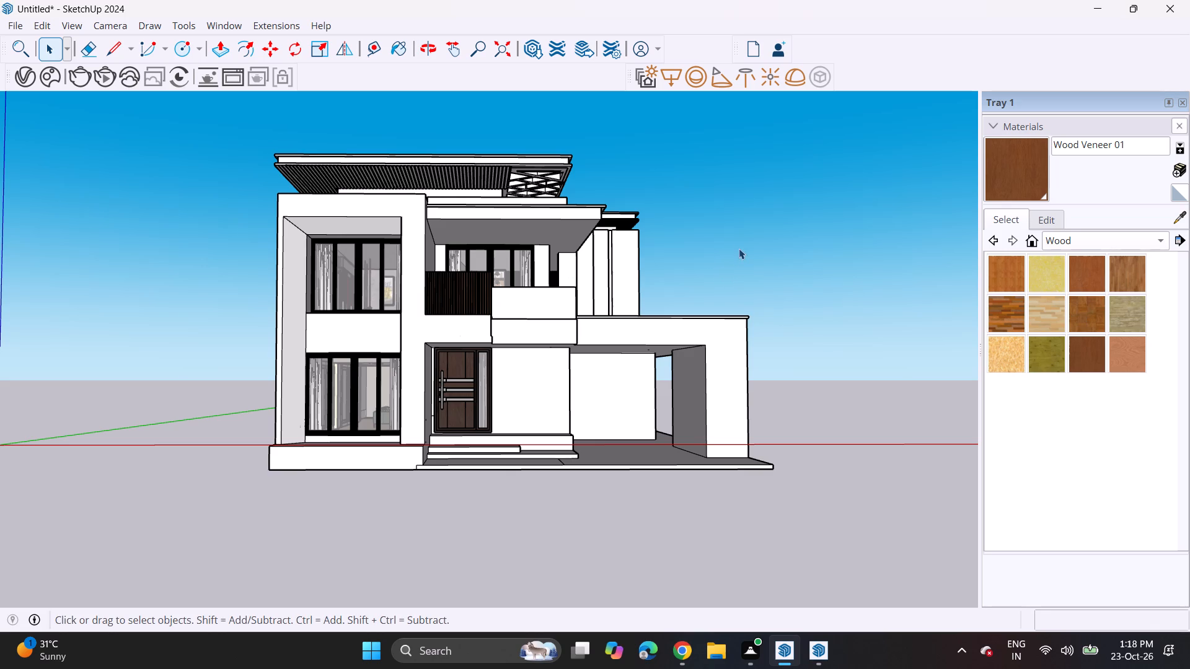
Raise the ceiling face over the entrance porch and carport slightly with Push/Pull.
{"action": "scroll", "coordinate": [648, 384], "scroll_direction": "up", "scroll_amount": 6}
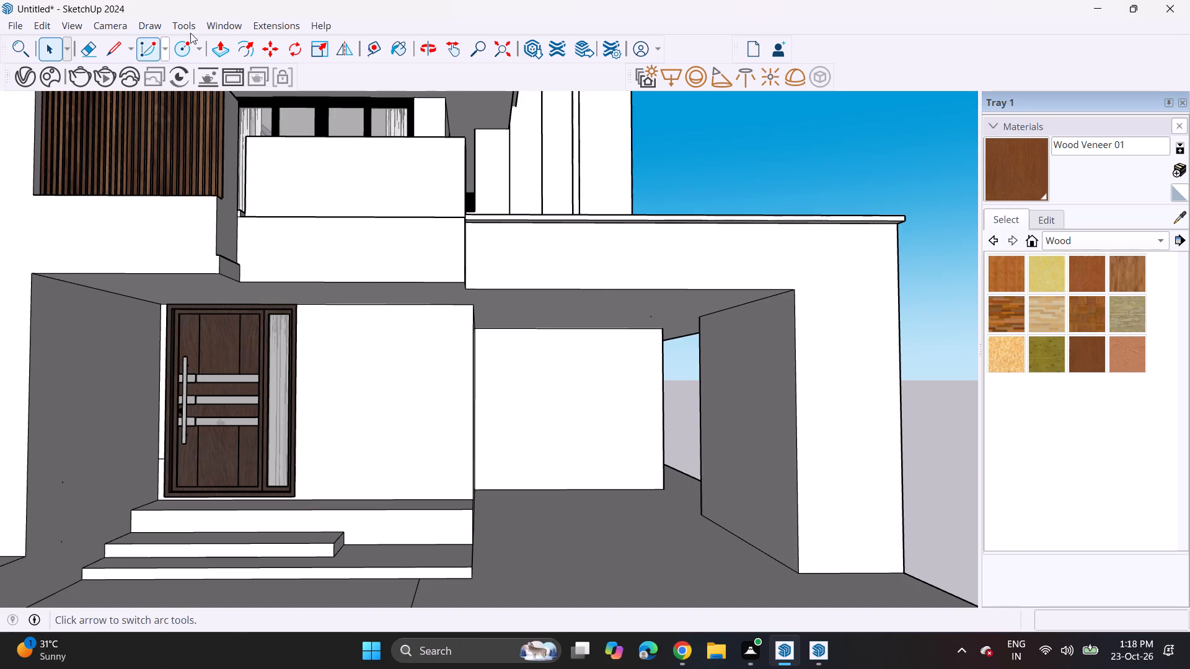
{"action": "left_click", "coordinate": [232, 46]}
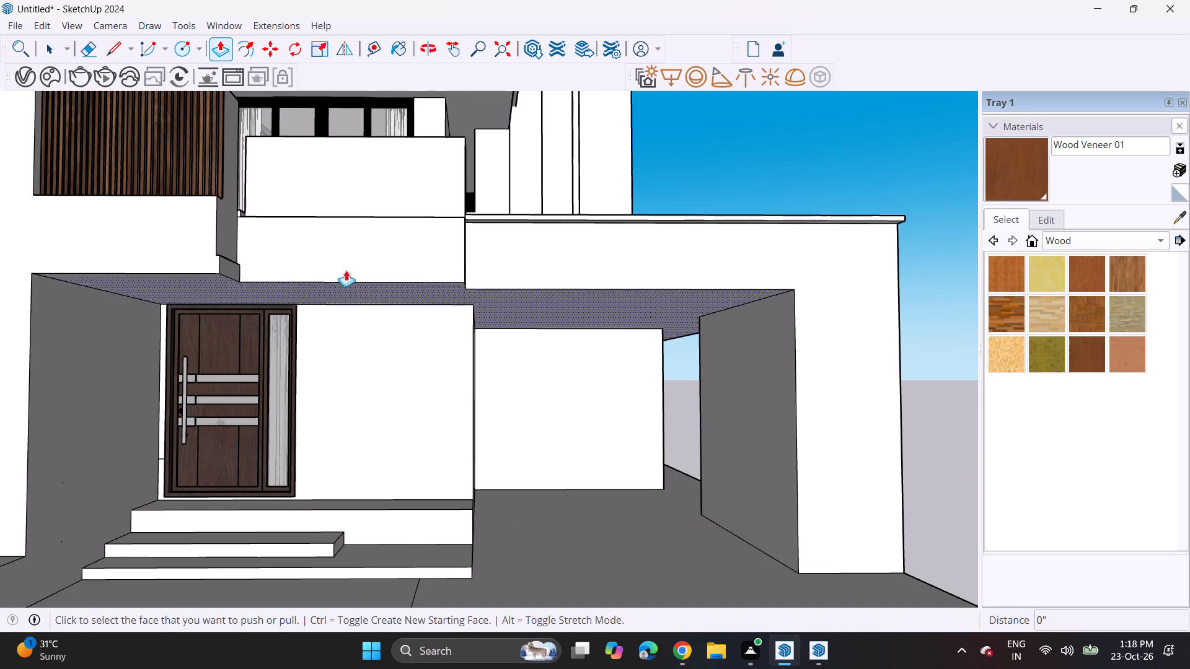
{"action": "left_click", "coordinate": [341, 292]}
{"action": "left_click", "coordinate": [340, 271]}
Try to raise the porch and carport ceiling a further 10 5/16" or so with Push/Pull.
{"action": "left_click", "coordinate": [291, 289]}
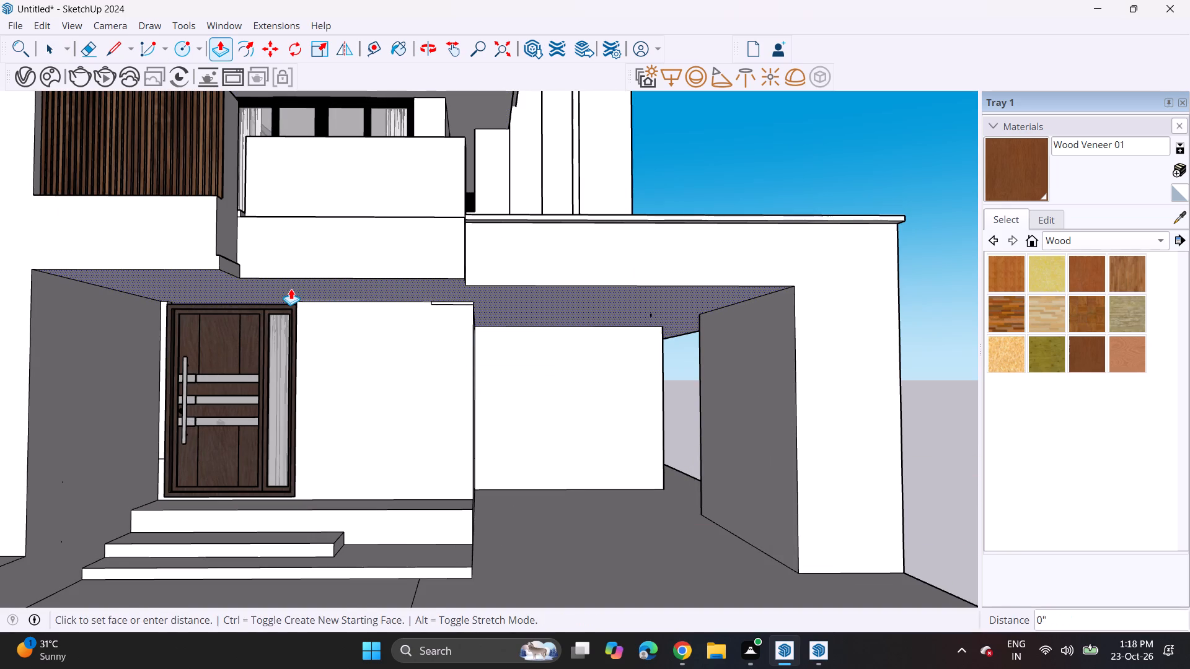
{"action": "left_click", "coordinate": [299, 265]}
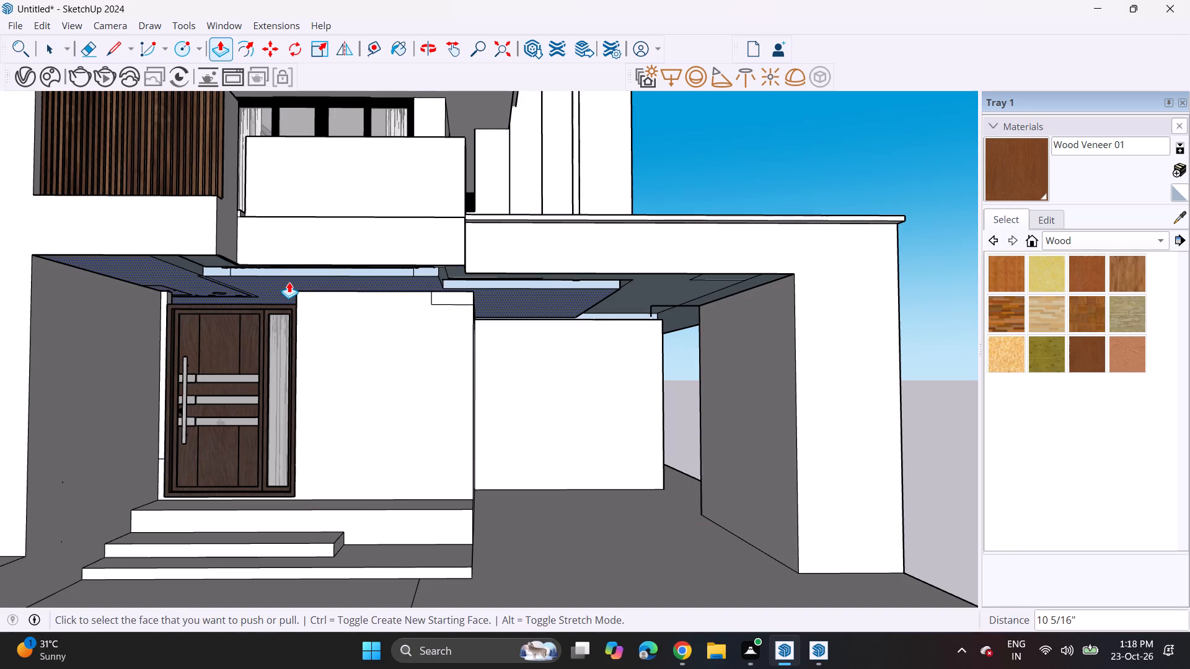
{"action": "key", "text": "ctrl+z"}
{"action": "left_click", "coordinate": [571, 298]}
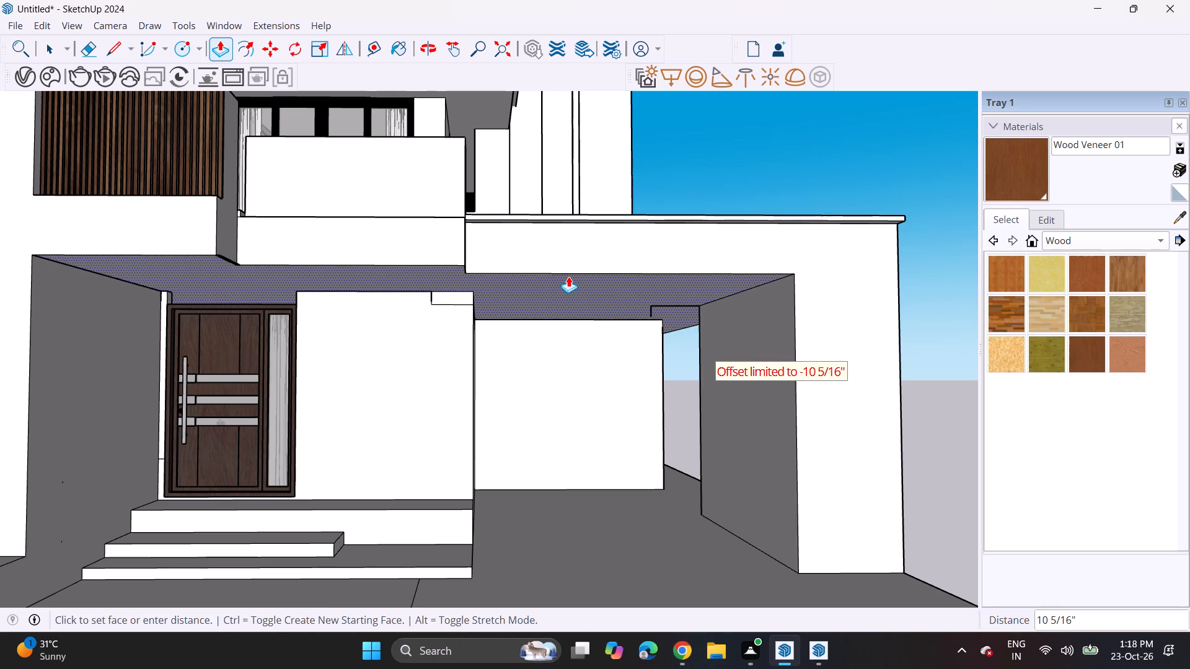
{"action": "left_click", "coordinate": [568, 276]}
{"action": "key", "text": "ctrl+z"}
Raise the porch and carport ceiling by about 5 1/16", then push it up once more to the slab above.
{"action": "left_click", "coordinate": [531, 292]}
{"action": "left_click", "coordinate": [532, 287]}
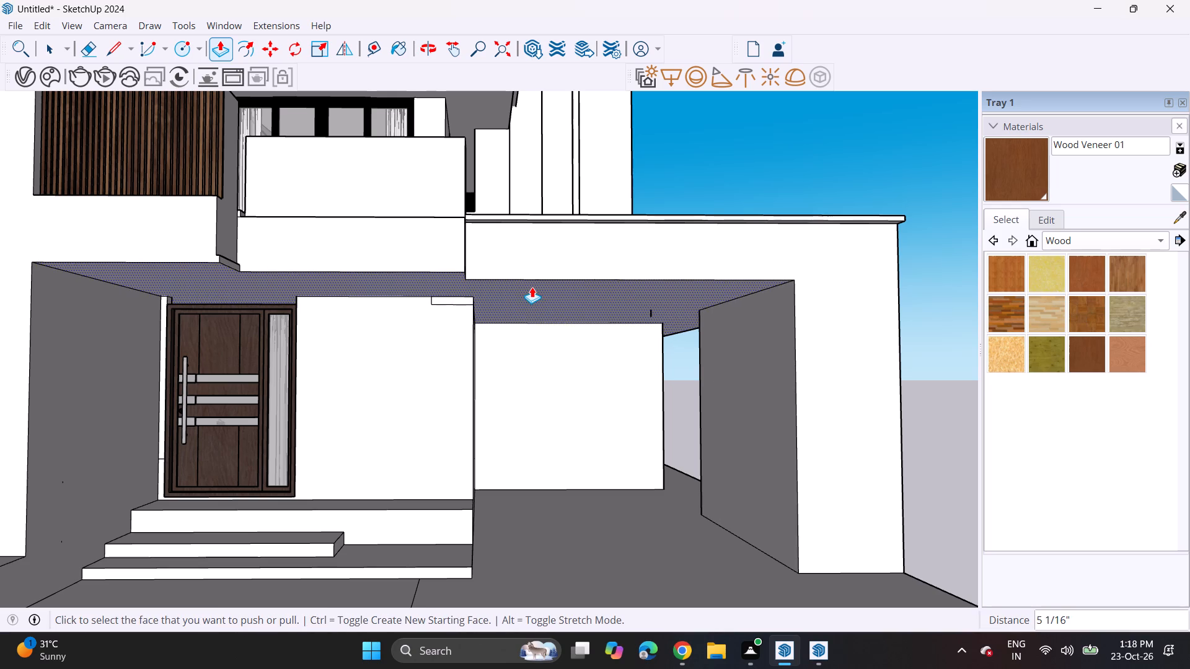
{"action": "left_click", "coordinate": [723, 291]}
{"action": "left_click", "coordinate": [723, 283]}
Pull the exposed slab underside over the porch and carport down by about 2' 1 5/8".
{"action": "middle_click_drag", "start_coordinate": [582, 269], "coordinate": [597, 207]}
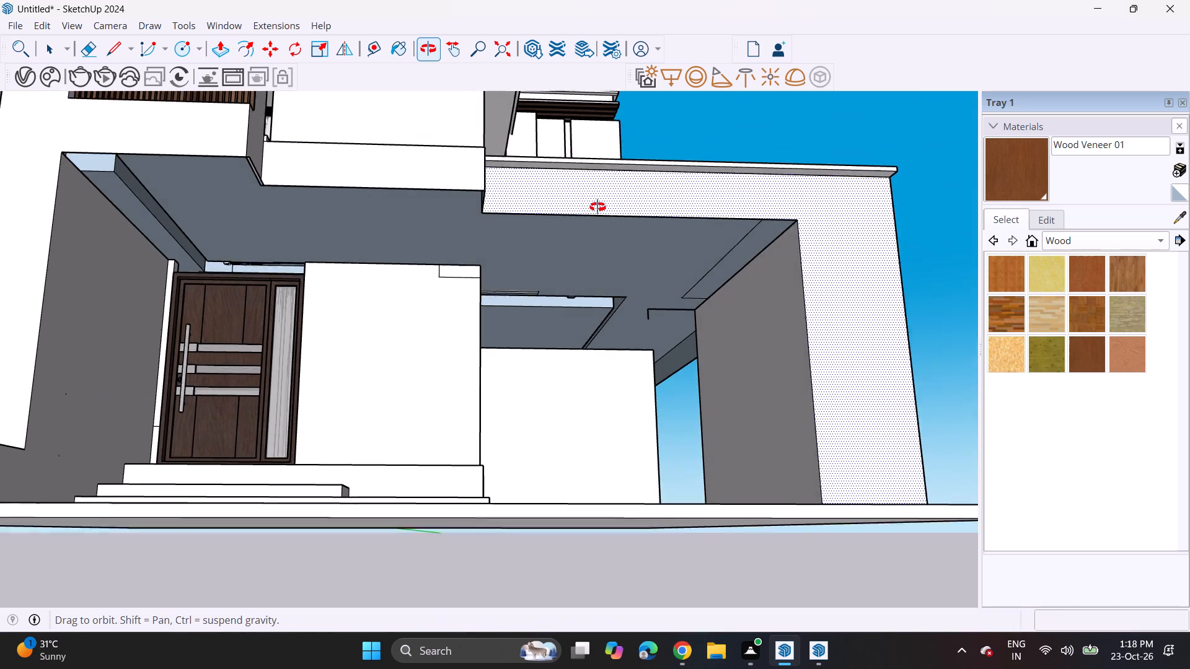
{"action": "middle_click_drag", "start_coordinate": [597, 207], "coordinate": [601, 201]}
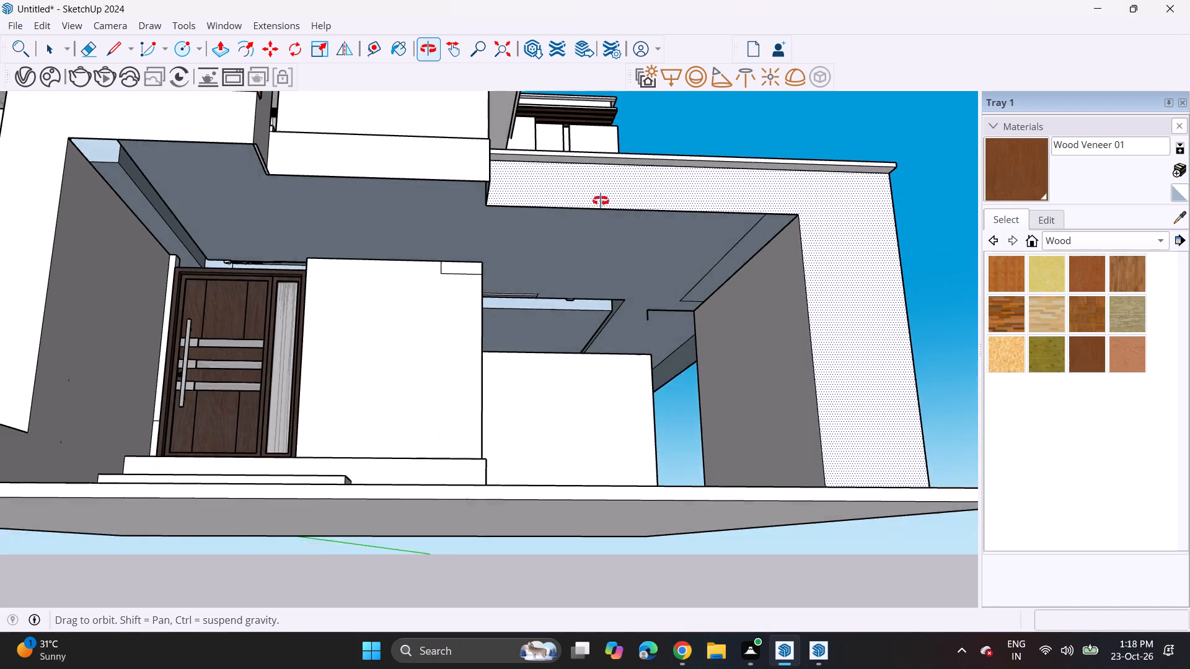
{"action": "middle_click_drag", "start_coordinate": [601, 201], "coordinate": [606, 219]}
{"action": "left_click", "coordinate": [454, 235]}
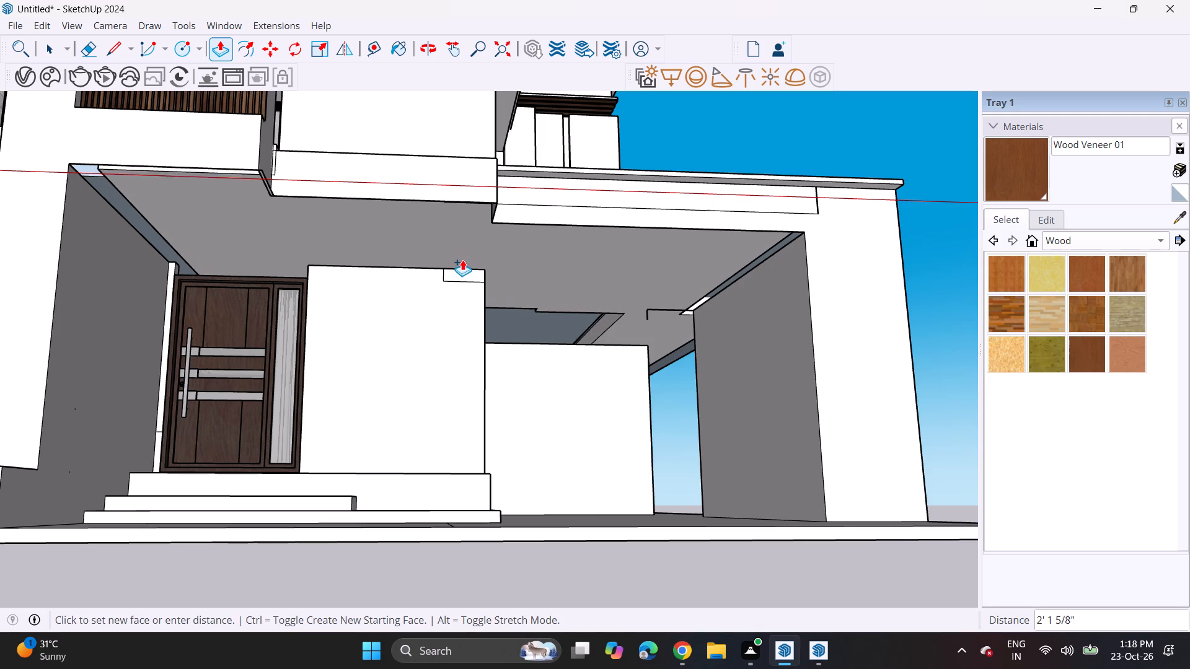
{"action": "left_click", "coordinate": [462, 260]}
Erase the leftover edges along the front underside of the porch ceiling, keeping the balcony slab's front face.
{"action": "left_click", "coordinate": [95, 51]}
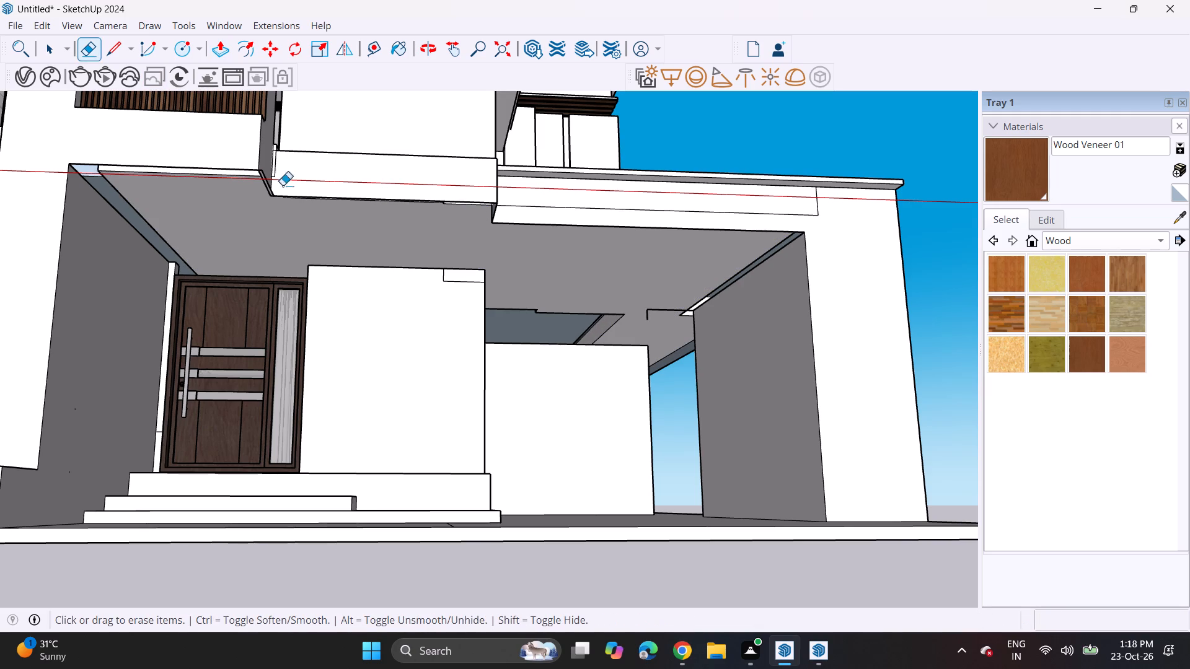
{"action": "left_click", "coordinate": [301, 199]}
{"action": "left_click", "coordinate": [303, 195]}
{"action": "left_click", "coordinate": [304, 198]}
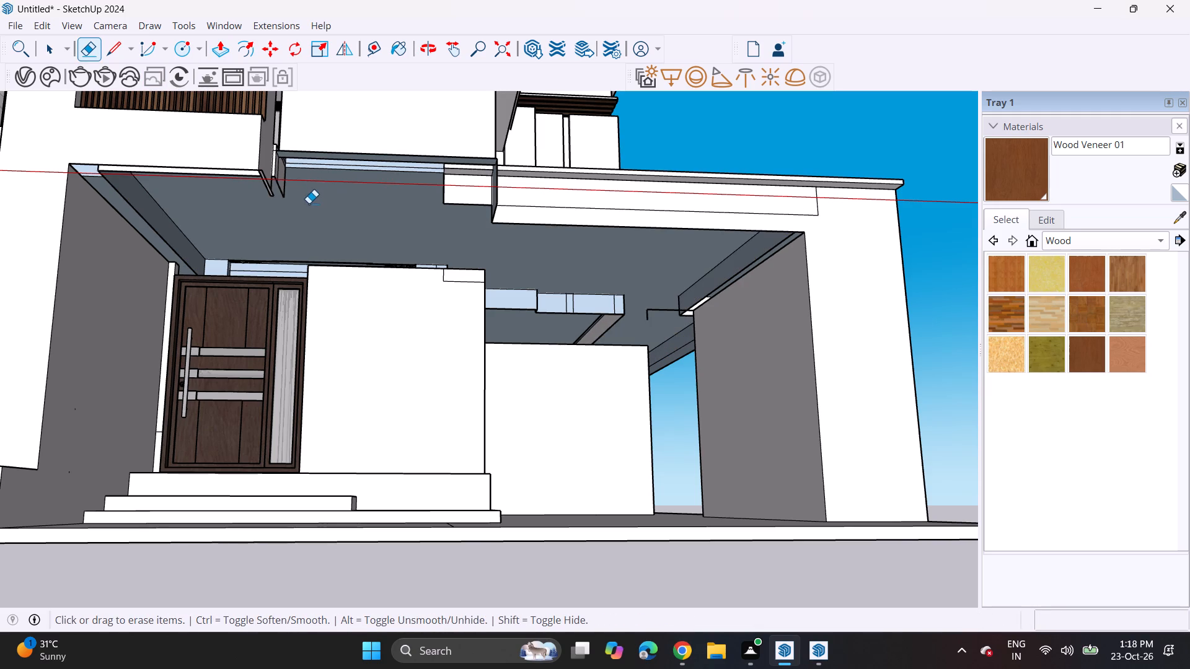
{"action": "key", "text": "ctrl+z"}
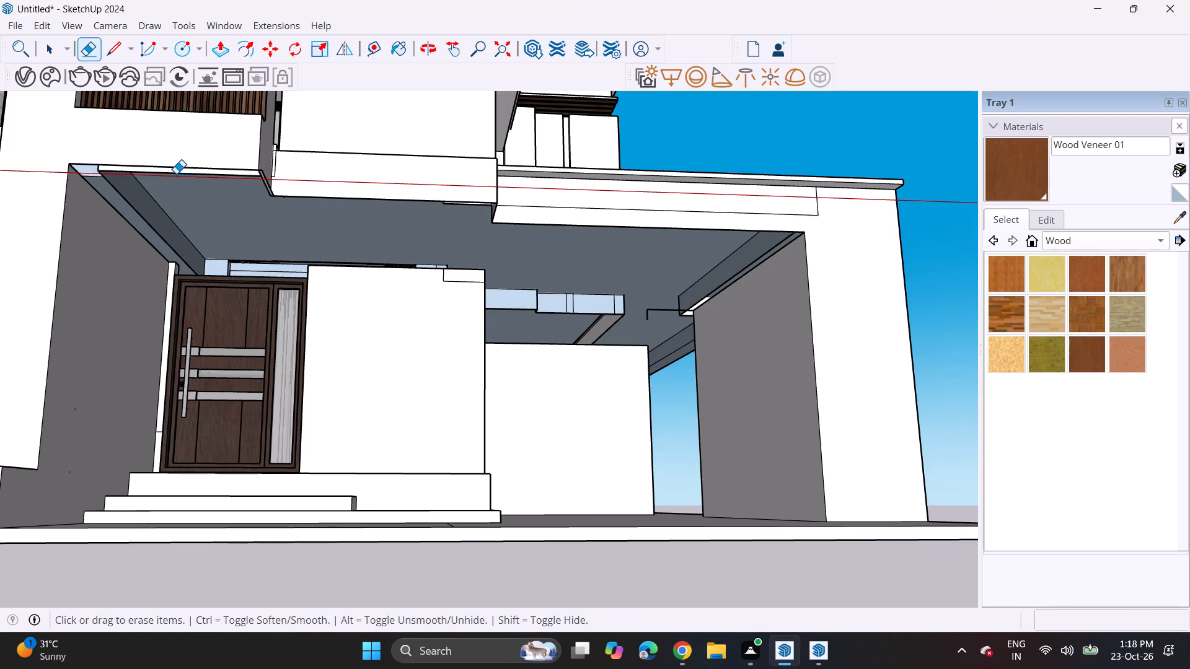
{"action": "left_click", "coordinate": [176, 173]}
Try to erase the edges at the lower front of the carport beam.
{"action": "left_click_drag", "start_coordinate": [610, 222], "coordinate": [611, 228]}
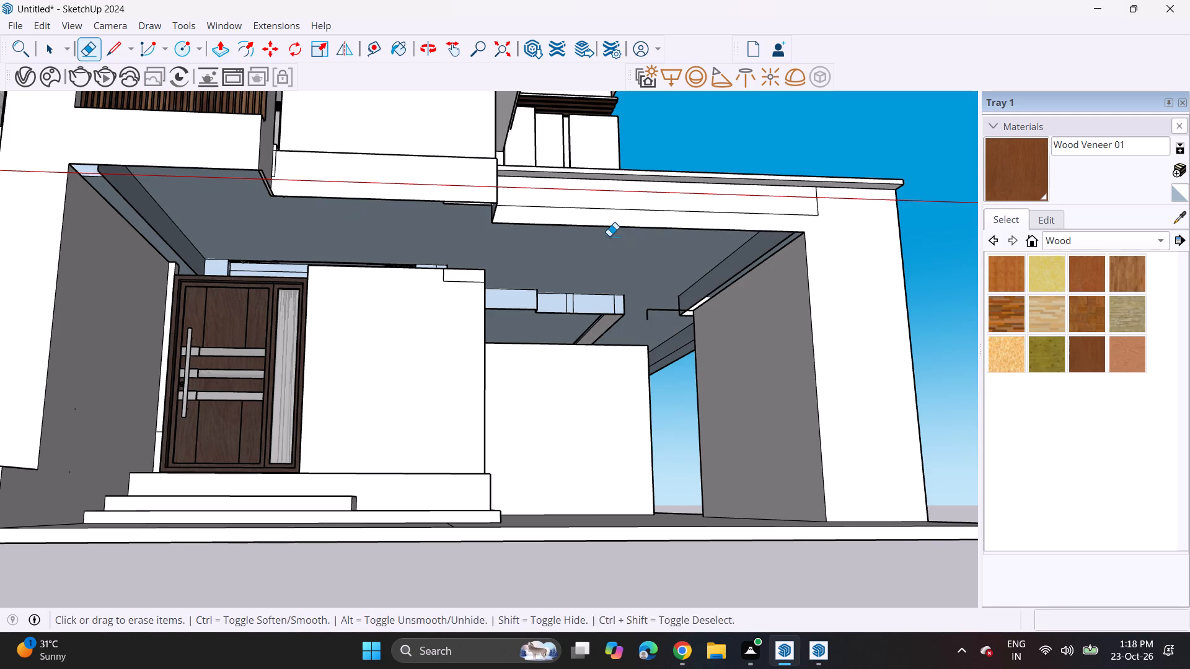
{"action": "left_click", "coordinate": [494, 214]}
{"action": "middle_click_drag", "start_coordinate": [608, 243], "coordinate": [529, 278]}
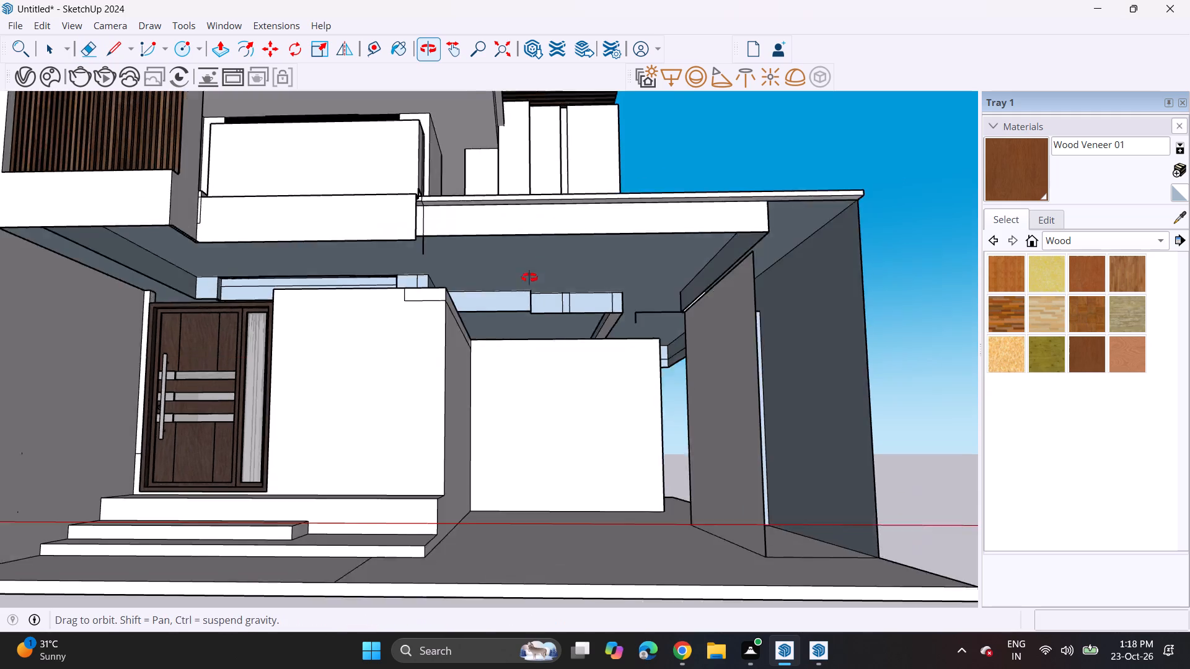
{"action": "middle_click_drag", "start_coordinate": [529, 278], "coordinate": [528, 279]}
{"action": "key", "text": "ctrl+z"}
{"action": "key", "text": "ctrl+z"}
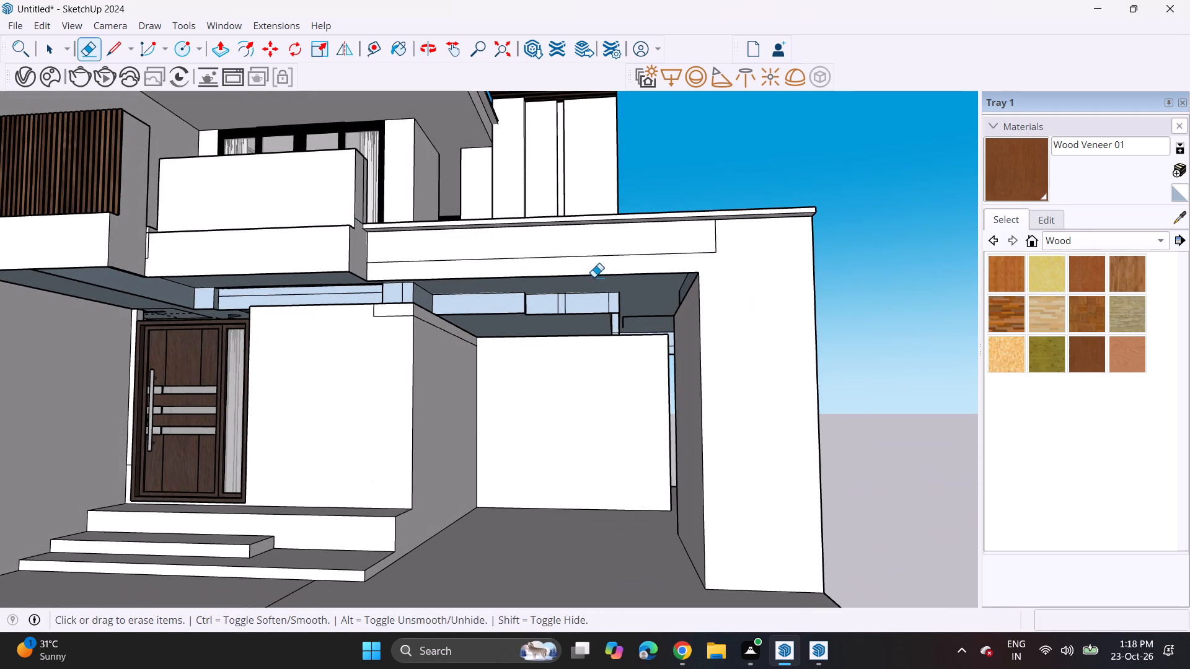
Push/Pull the narrow side face above the carport's end wall about 49' 9 3/4" across to the wall beside the entrance door.
{"action": "middle_click_drag", "start_coordinate": [599, 277], "coordinate": [711, 219]}
{"action": "scroll", "coordinate": [803, 250], "scroll_direction": "up", "scroll_amount": 5}
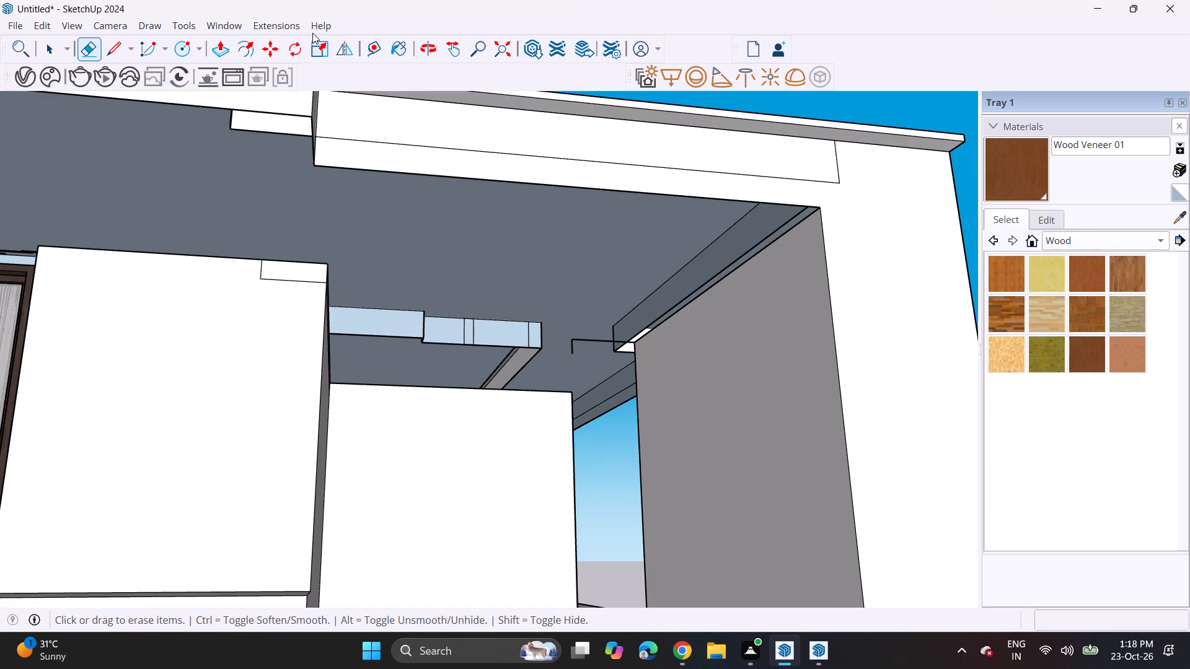
{"action": "left_click", "coordinate": [223, 51]}
{"action": "left_click", "coordinate": [767, 229]}
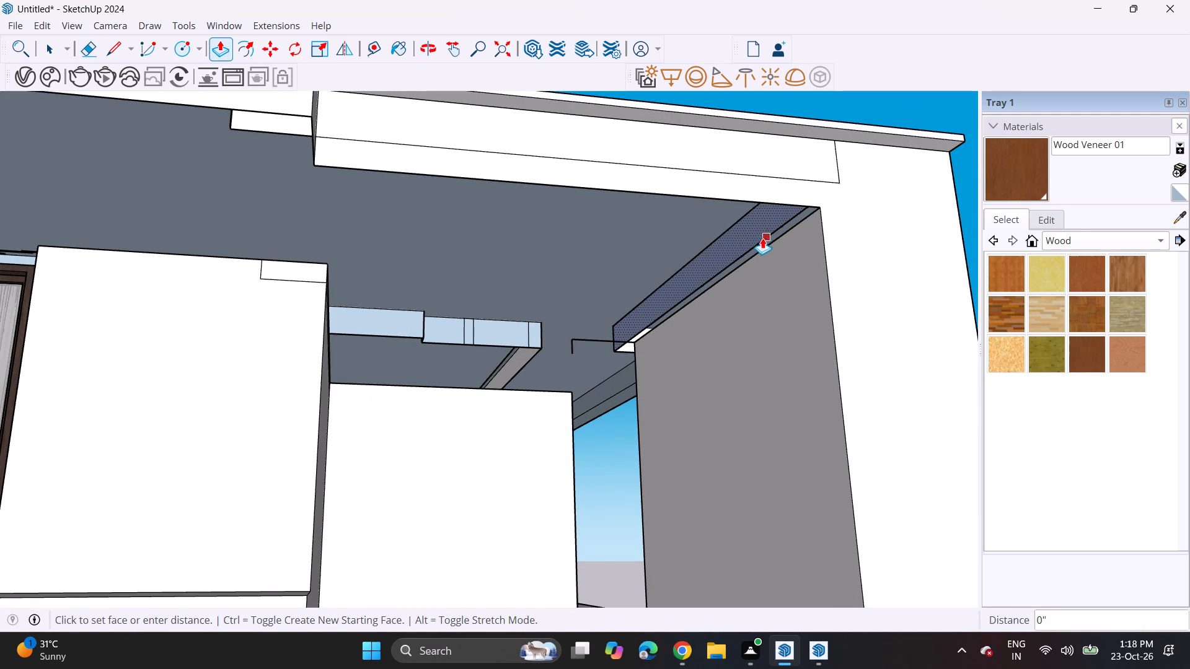
{"action": "scroll", "coordinate": [512, 233], "scroll_direction": "down", "scroll_amount": 7}
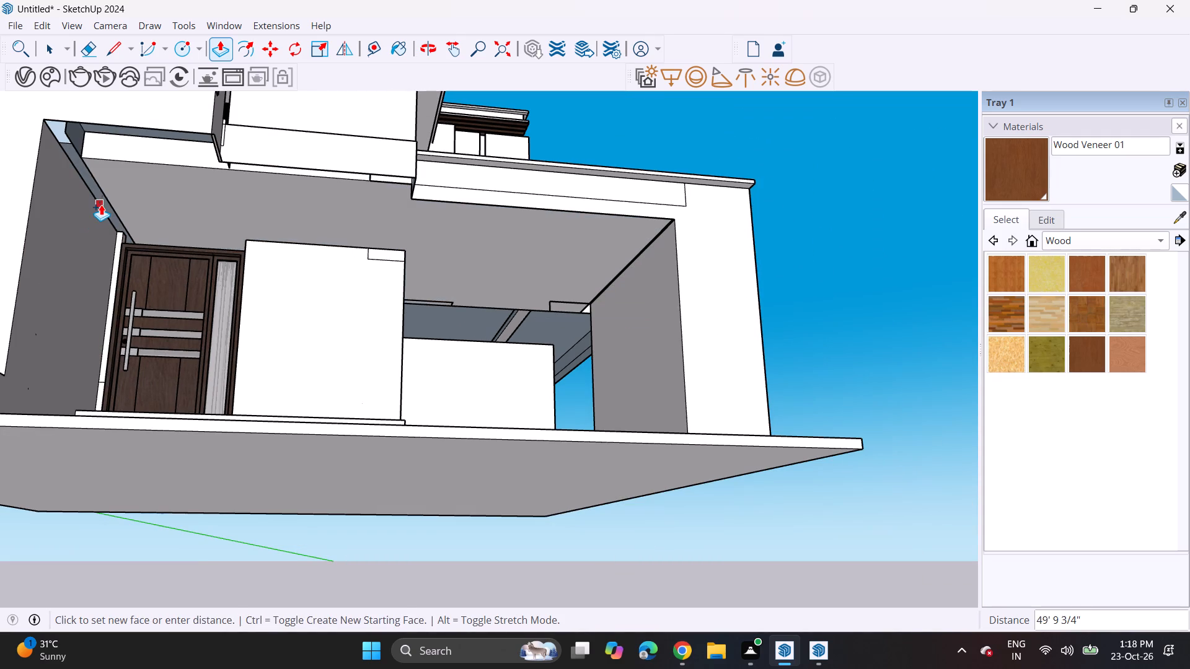
{"action": "left_click", "coordinate": [93, 209]}
Push/Pull the recessed faces above the porch ceiling by about 8' 1 3/16" and 3' 11 3/16" to fill the gaps behind the front.
{"action": "left_click", "coordinate": [97, 144]}
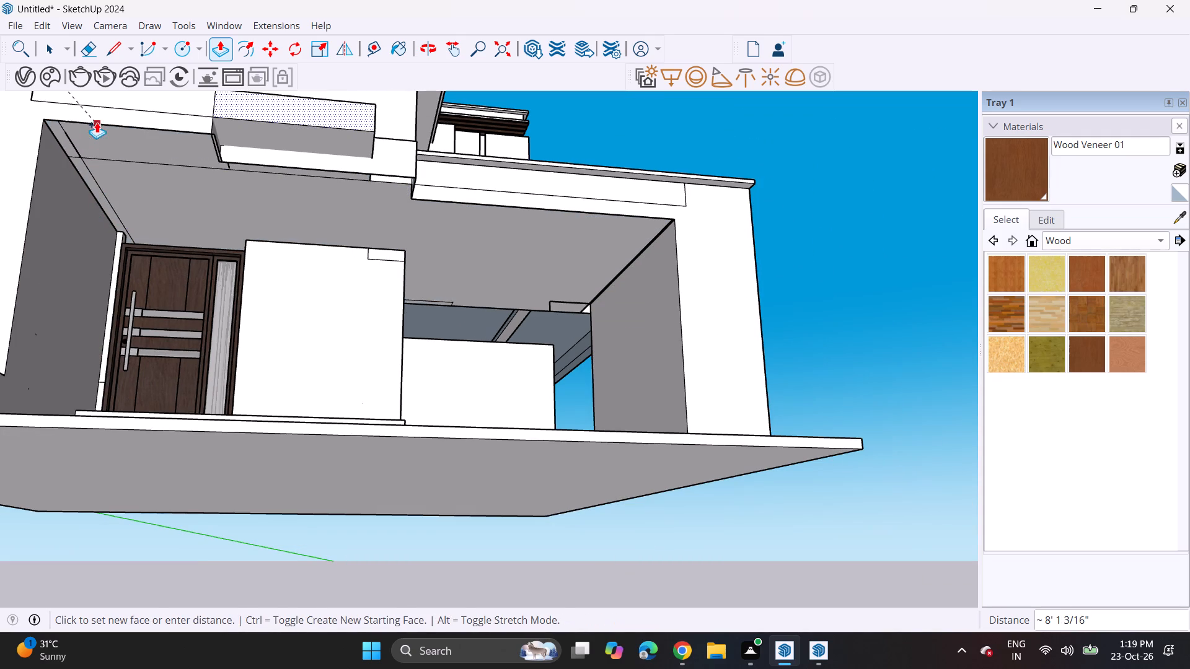
{"action": "left_click", "coordinate": [97, 118]}
{"action": "left_click", "coordinate": [392, 177]}
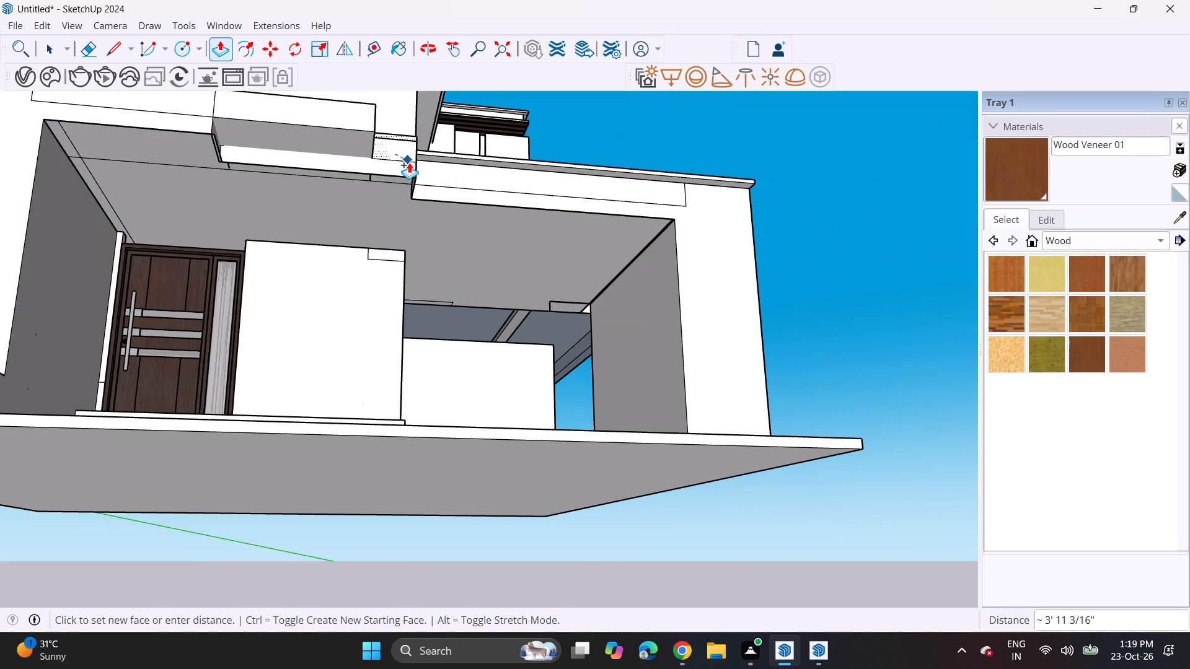
{"action": "left_click", "coordinate": [410, 176]}
Erase the bottom edge of the leftover beam face beneath the balcony slab over the porch.
{"action": "scroll", "coordinate": [619, 227], "scroll_direction": "up", "scroll_amount": 1}
{"action": "middle_click_drag", "start_coordinate": [619, 224], "coordinate": [723, 193]}
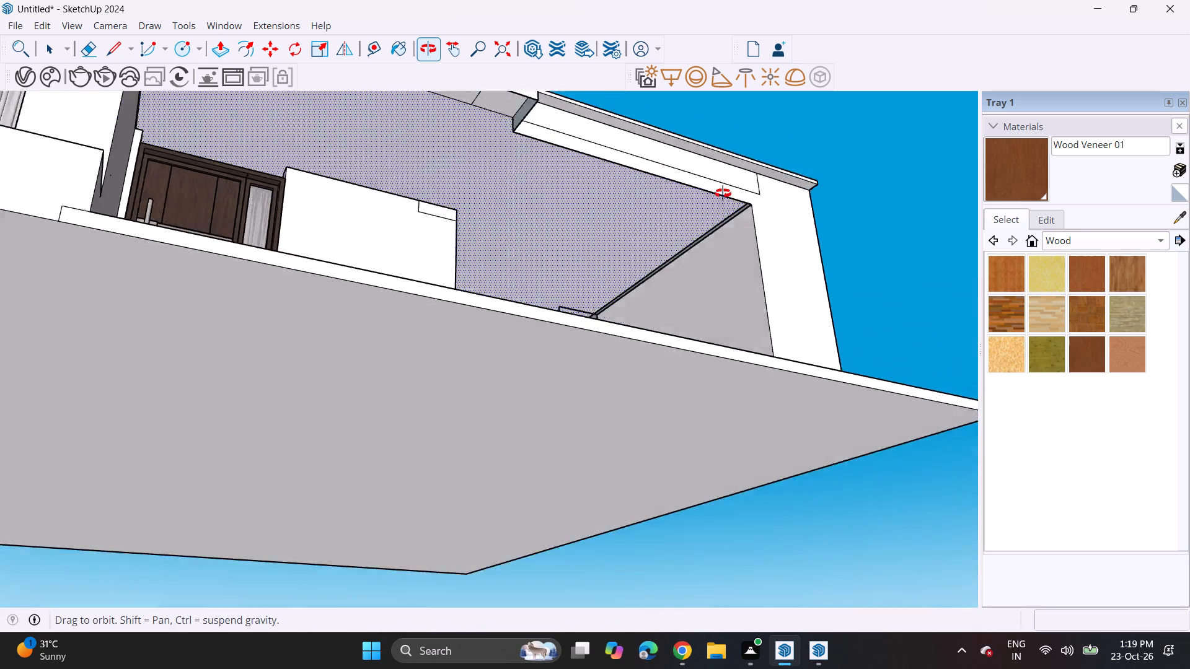
{"action": "middle_click_drag", "start_coordinate": [723, 193], "coordinate": [659, 248]}
{"action": "left_click", "coordinate": [83, 44]}
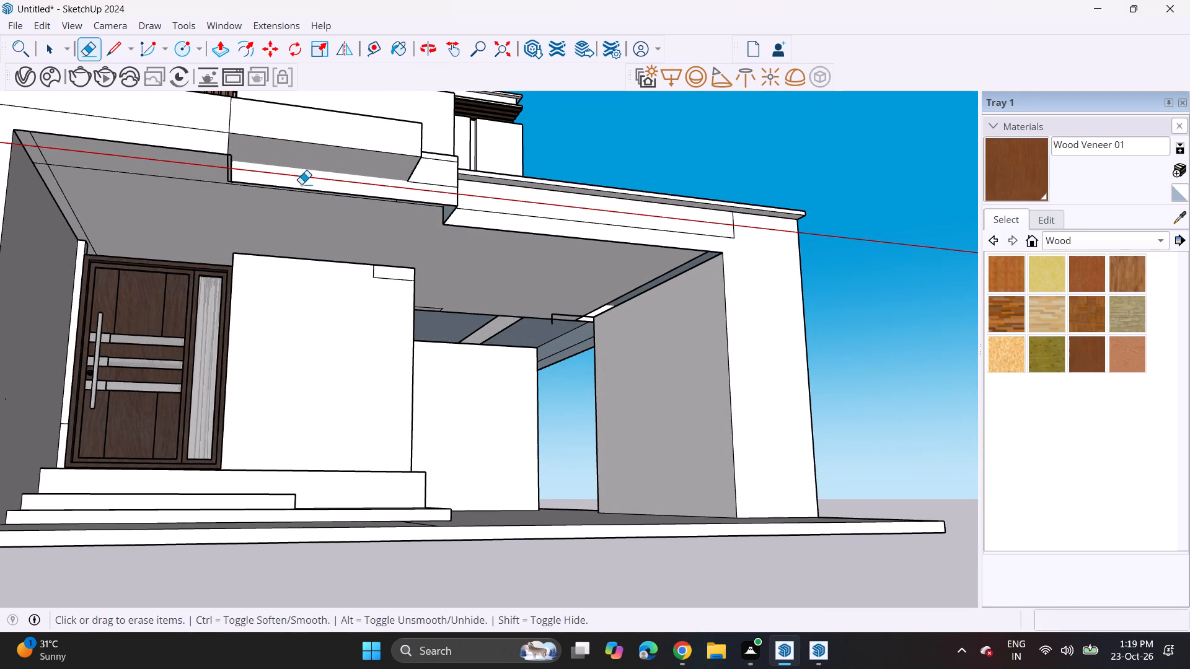
{"action": "left_click", "coordinate": [301, 188]}
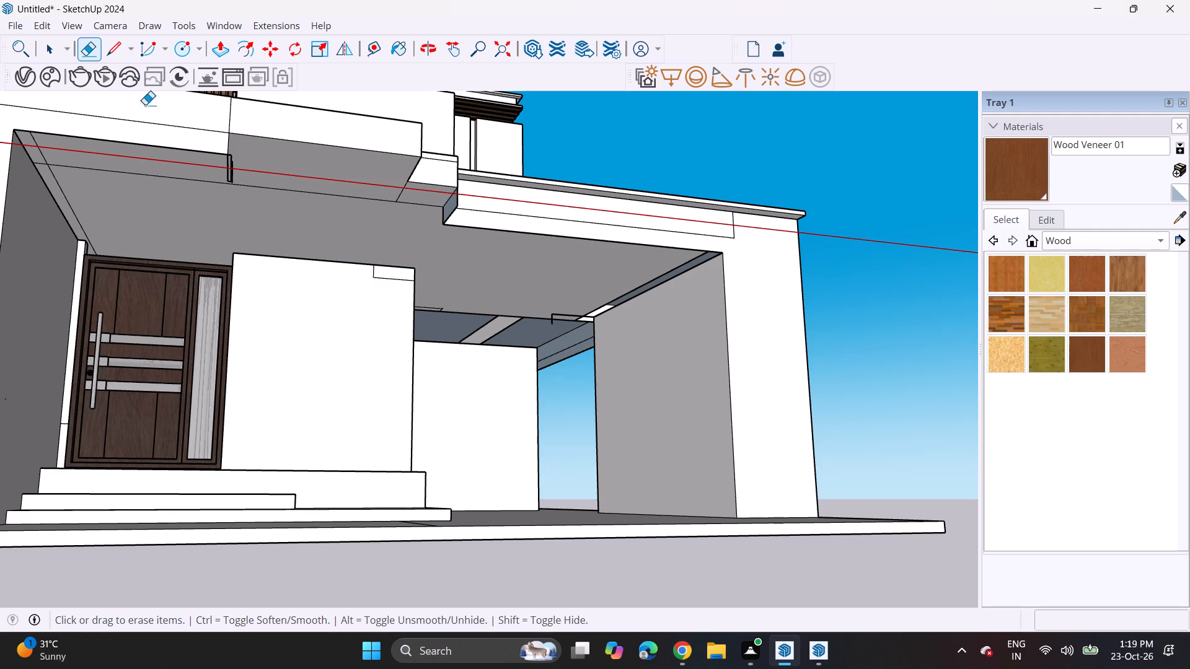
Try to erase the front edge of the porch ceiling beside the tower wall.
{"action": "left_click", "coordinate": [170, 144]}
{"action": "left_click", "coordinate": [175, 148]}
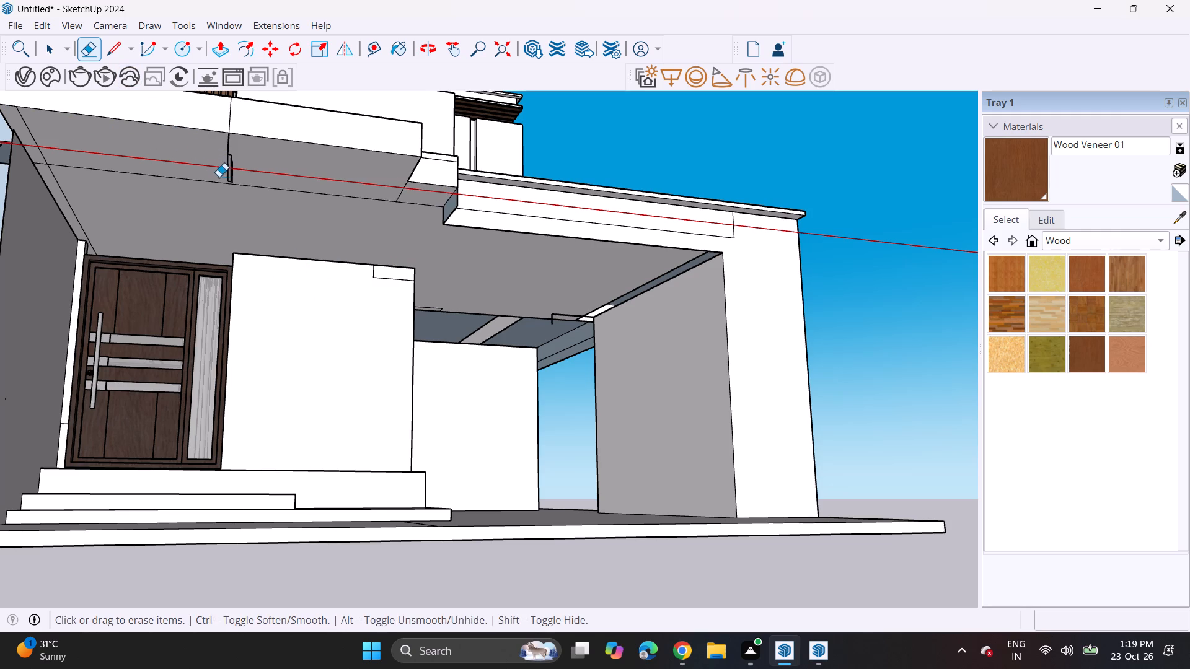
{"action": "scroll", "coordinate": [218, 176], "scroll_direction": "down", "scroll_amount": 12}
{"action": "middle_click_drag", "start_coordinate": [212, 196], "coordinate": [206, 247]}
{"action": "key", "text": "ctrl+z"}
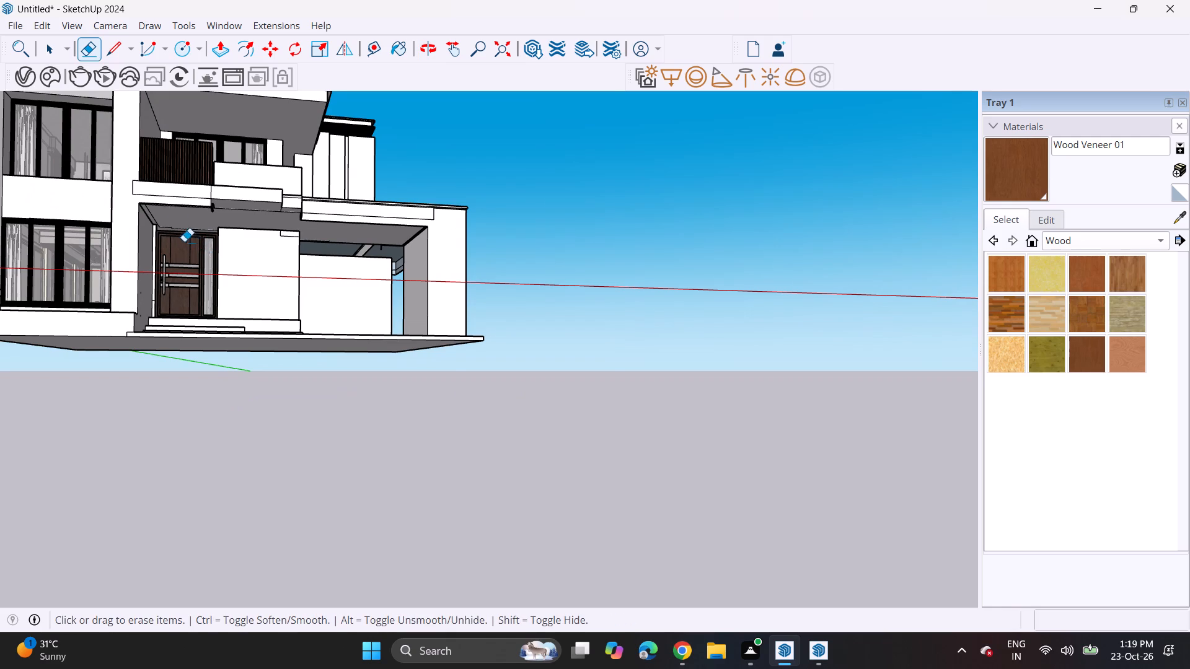
Draw a 1' 4" vertical line from the porch opening's upper corner at the tower up to the slab's lower edge.
{"action": "scroll", "coordinate": [161, 196], "scroll_direction": "up", "scroll_amount": 8}
{"action": "left_click", "coordinate": [111, 51]}
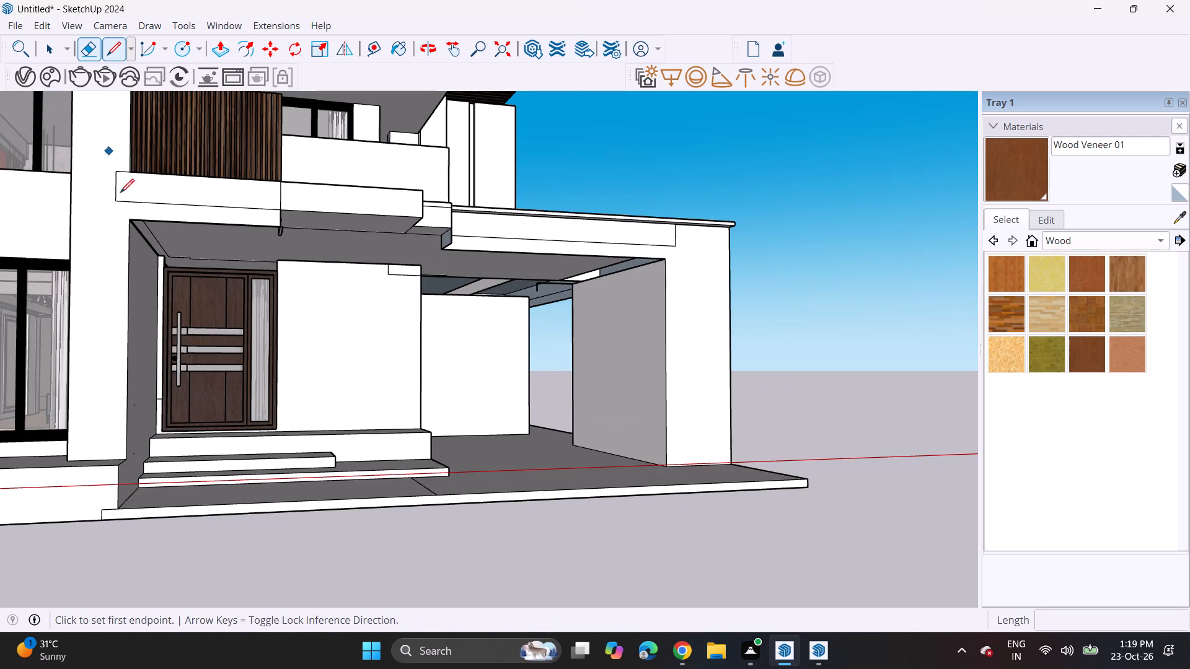
{"action": "scroll", "coordinate": [133, 215], "scroll_direction": "up", "scroll_amount": 4}
{"action": "left_click", "coordinate": [130, 224]}
{"action": "left_click", "coordinate": [130, 196]}
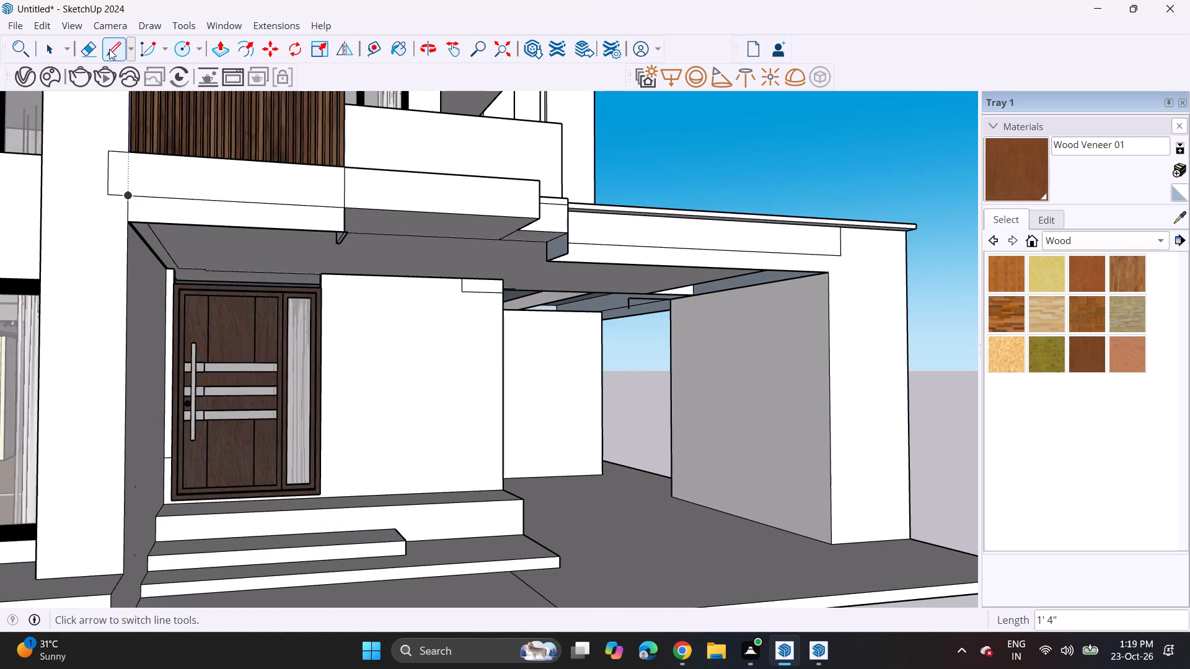
Erase the leftover strip edges below the balcony slab along the porch front and at the carport beam's return.
{"action": "left_click", "coordinate": [96, 42]}
{"action": "left_click", "coordinate": [194, 225]}
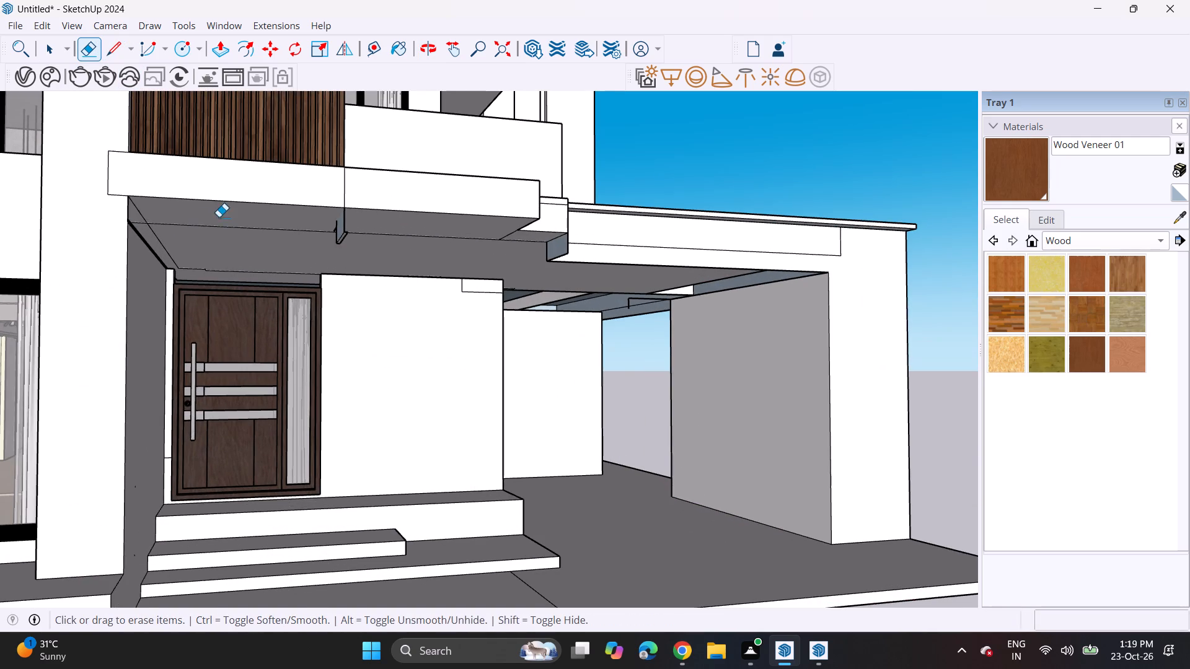
{"action": "left_click", "coordinate": [218, 229]}
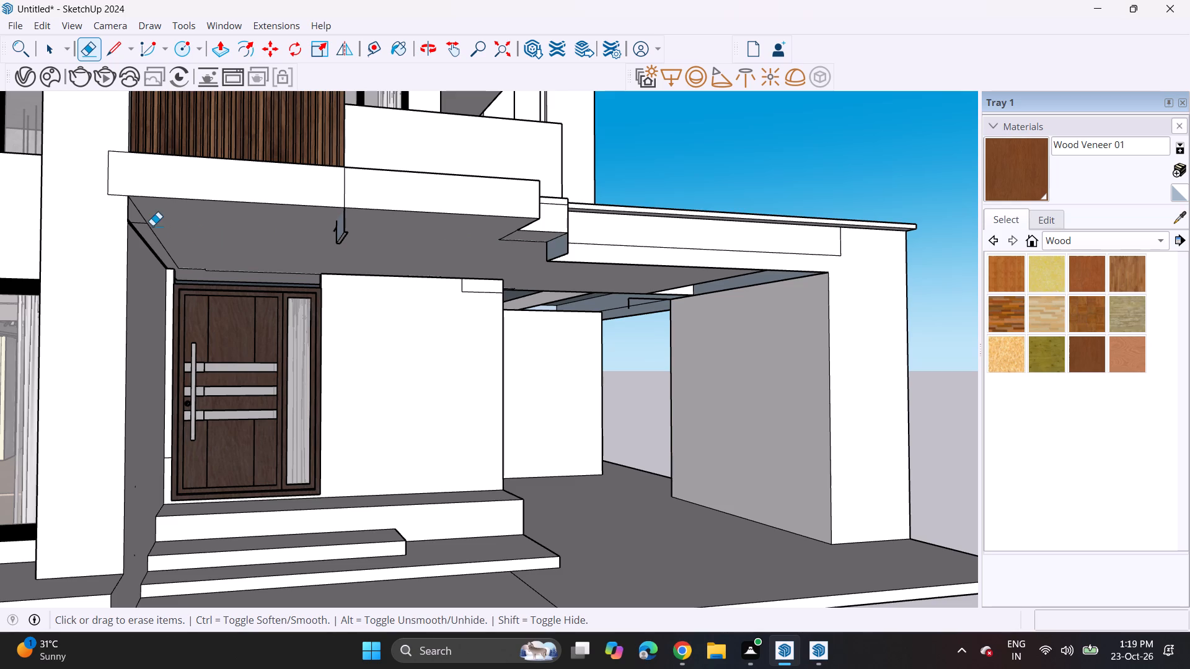
{"action": "left_click", "coordinate": [151, 225]}
{"action": "double_click", "coordinate": [148, 225]}
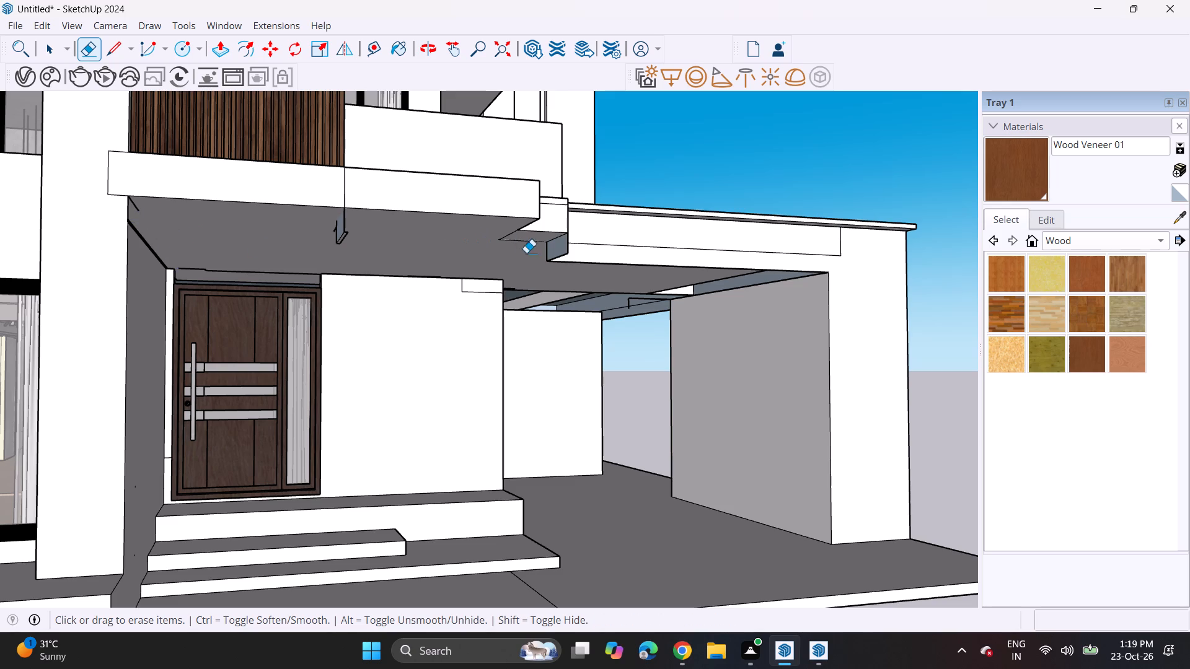
{"action": "left_click", "coordinate": [565, 254]}
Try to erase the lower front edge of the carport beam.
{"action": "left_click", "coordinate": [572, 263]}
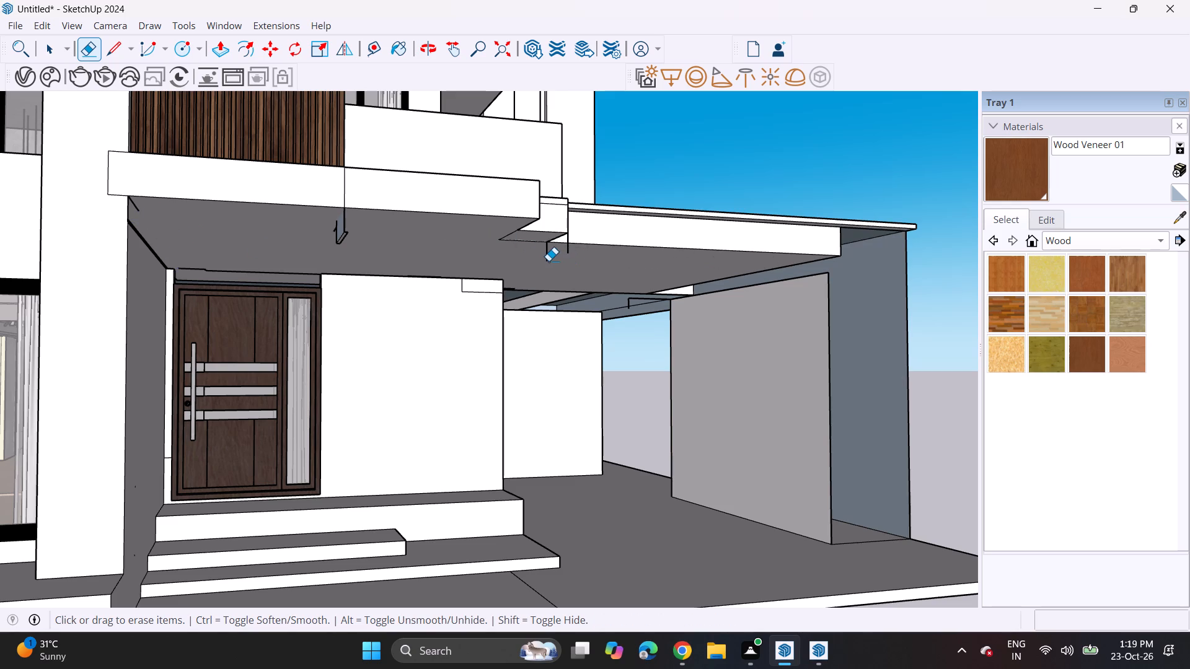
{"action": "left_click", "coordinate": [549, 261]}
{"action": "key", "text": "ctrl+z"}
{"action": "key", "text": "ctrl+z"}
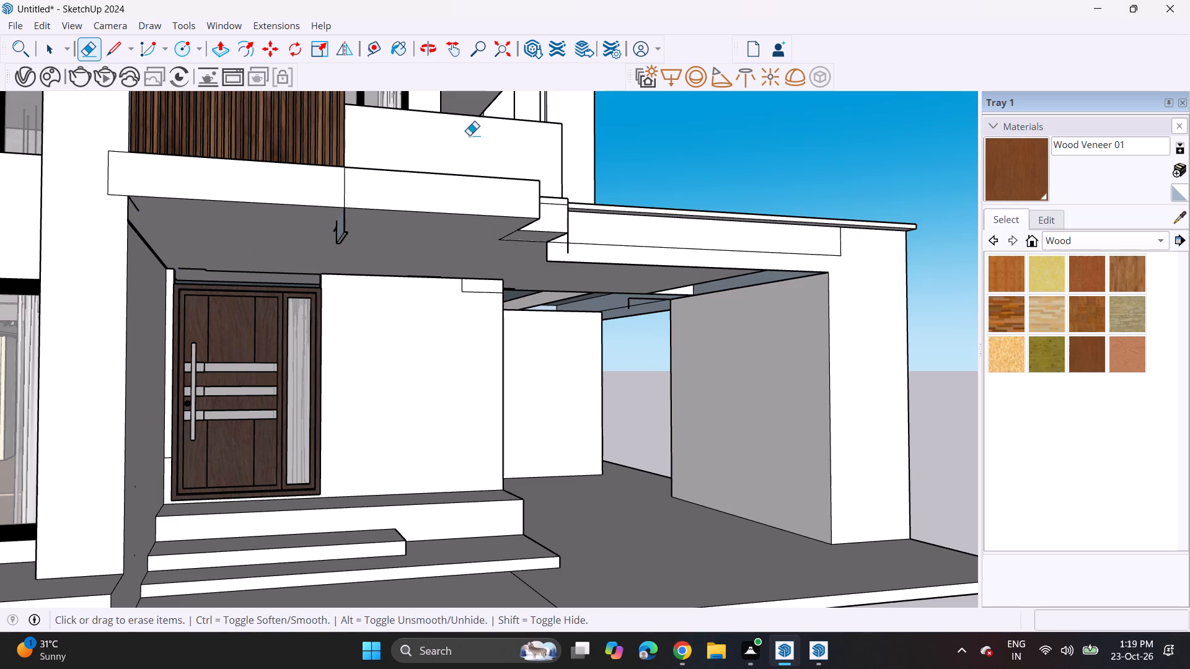
Draw a 1' 4" vertical line from the carport opening's upper corner at the end wall up to the beam line.
{"action": "left_click", "coordinate": [107, 49]}
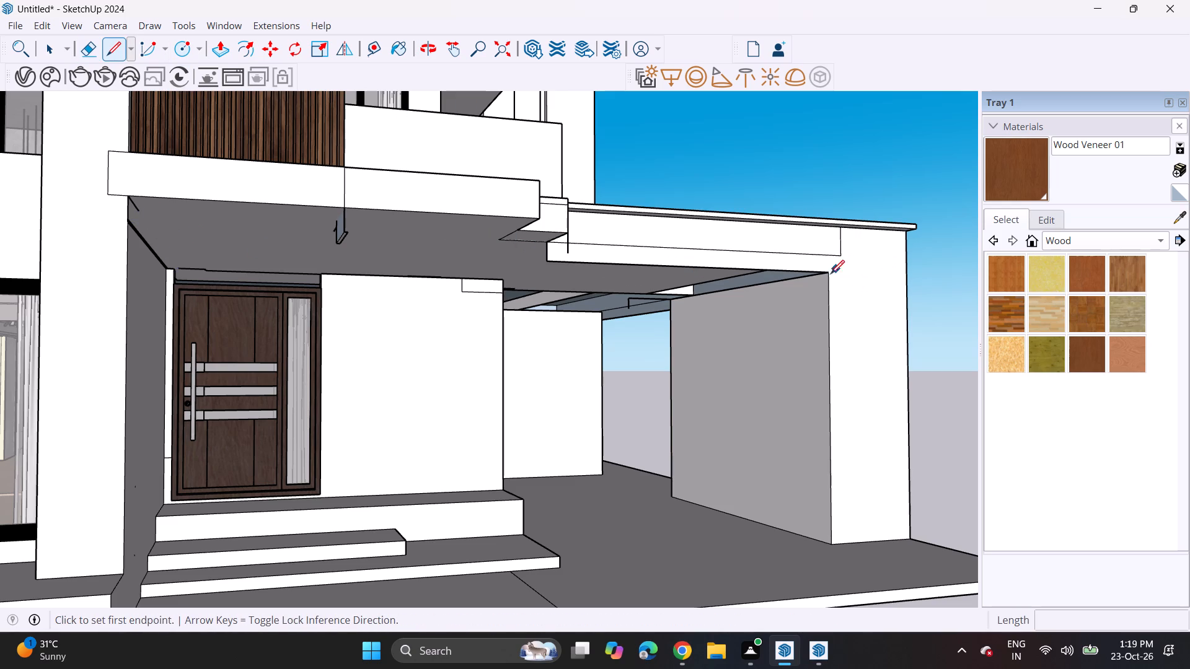
{"action": "left_click", "coordinate": [831, 274]}
{"action": "left_click", "coordinate": [830, 254]}
Erase the carport beam's lower front edge and the leftover edges at its return beside the balcony slab.
{"action": "left_click", "coordinate": [211, 46]}
{"action": "left_click", "coordinate": [92, 47]}
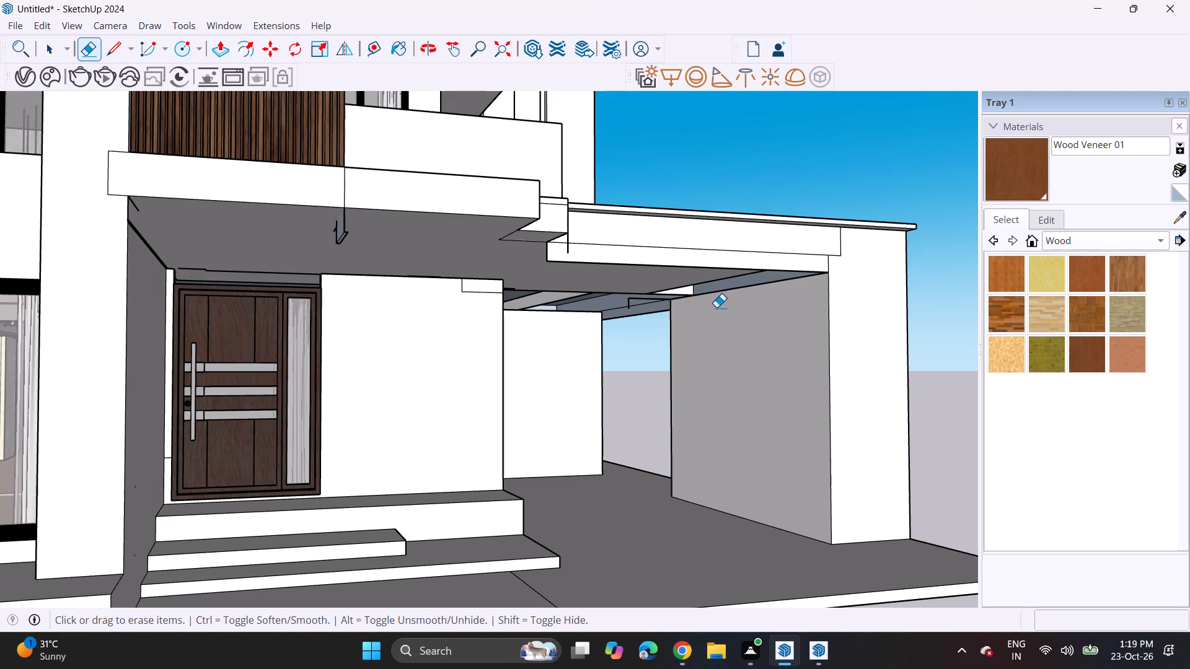
{"action": "left_click", "coordinate": [643, 263]}
{"action": "left_click", "coordinate": [643, 264]}
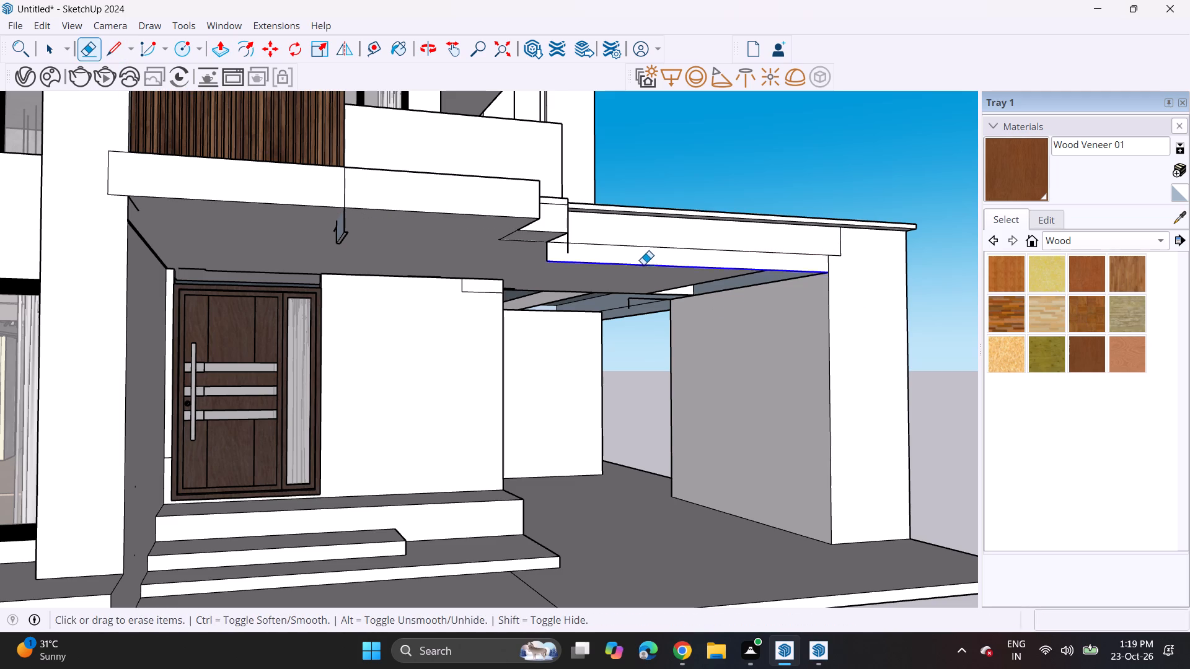
{"action": "left_click", "coordinate": [566, 253]}
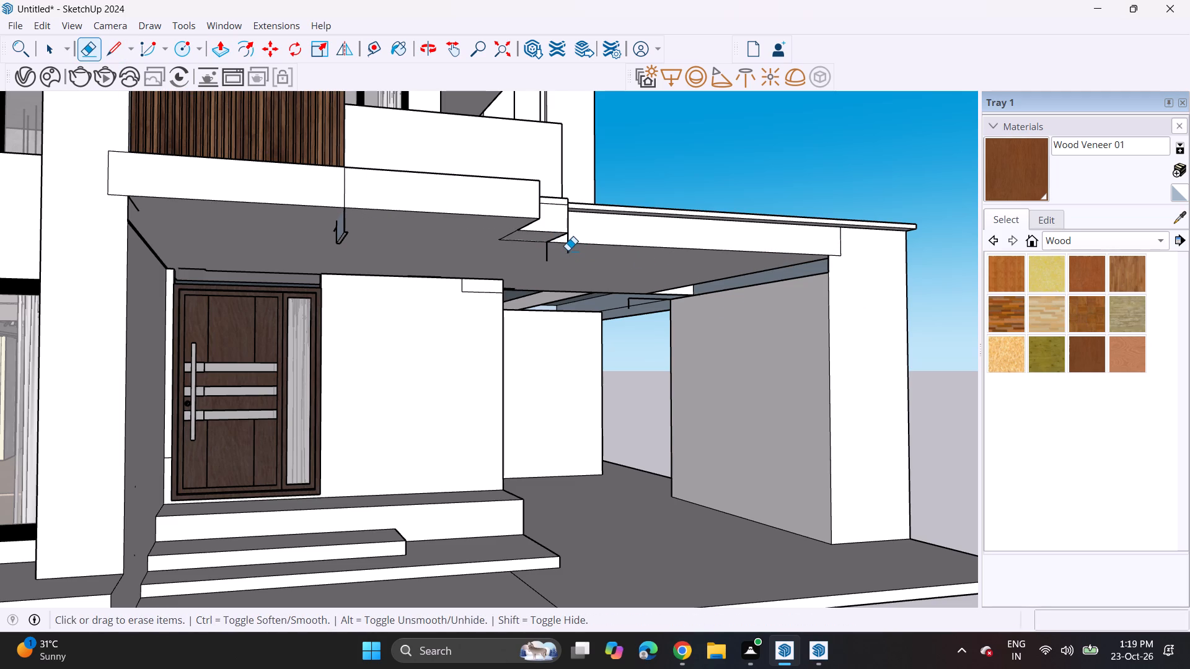
{"action": "left_click", "coordinate": [568, 250]}
{"action": "left_click", "coordinate": [548, 257]}
{"action": "left_click_drag", "start_coordinate": [530, 242], "coordinate": [523, 251]}
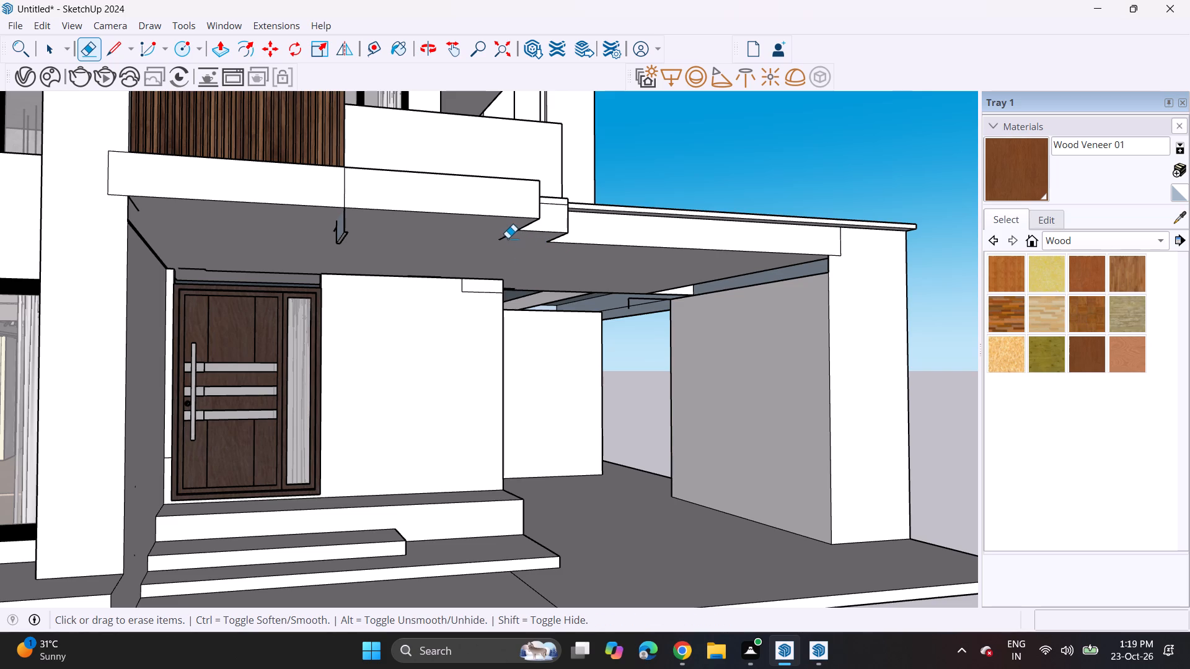
{"action": "left_click", "coordinate": [507, 238]}
Erase the stray short edges on the porch ceiling below the balcony slab.
{"action": "left_click_drag", "start_coordinate": [335, 230], "coordinate": [343, 230]}
{"action": "left_click_drag", "start_coordinate": [337, 227], "coordinate": [339, 237]}
{"action": "left_click_drag", "start_coordinate": [341, 222], "coordinate": [349, 252]}
{"action": "left_click_drag", "start_coordinate": [346, 229], "coordinate": [338, 258]}
{"action": "left_click_drag", "start_coordinate": [340, 243], "coordinate": [332, 258]}
{"action": "left_click_drag", "start_coordinate": [342, 226], "coordinate": [337, 249]}
{"action": "left_click_drag", "start_coordinate": [331, 226], "coordinate": [331, 234]}
{"action": "left_click_drag", "start_coordinate": [339, 227], "coordinate": [337, 242]}
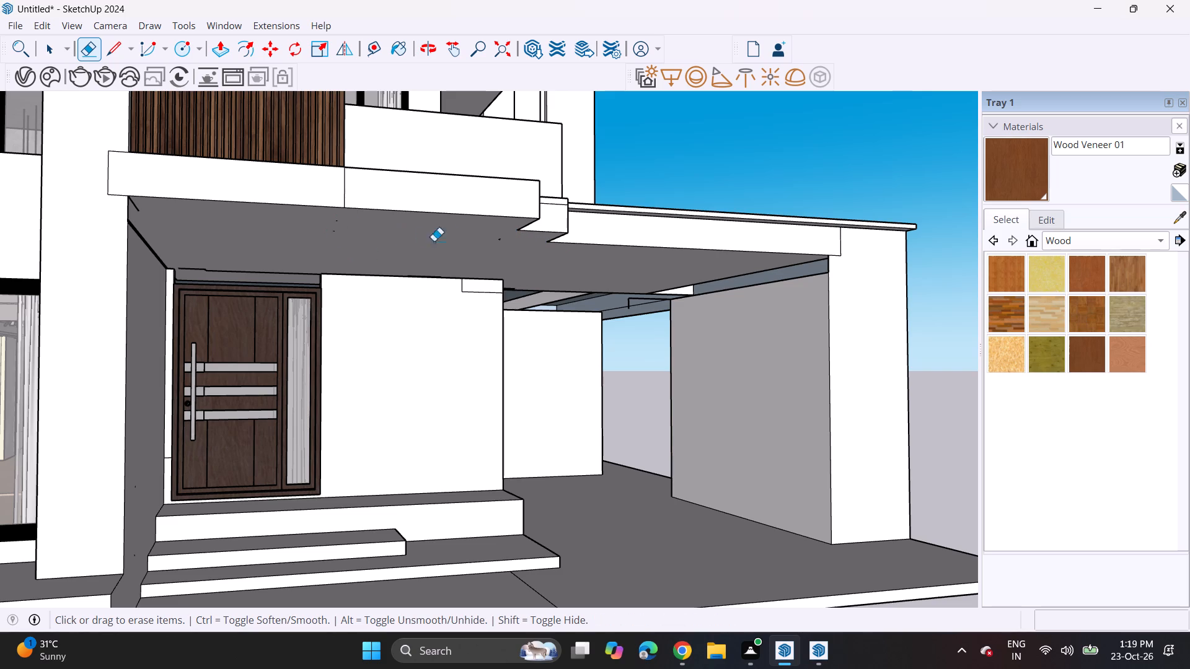
{"action": "left_click", "coordinate": [505, 237]}
{"action": "left_click_drag", "start_coordinate": [503, 236], "coordinate": [504, 250]}
{"action": "left_click", "coordinate": [498, 250]}
{"action": "left_click_drag", "start_coordinate": [496, 248], "coordinate": [501, 255]}
Erase the vertical seam lines on the balcony slab's front face and the leftover top edge on the tower wall.
{"action": "left_click_drag", "start_coordinate": [346, 198], "coordinate": [359, 198]}
{"action": "left_click", "coordinate": [110, 166]}
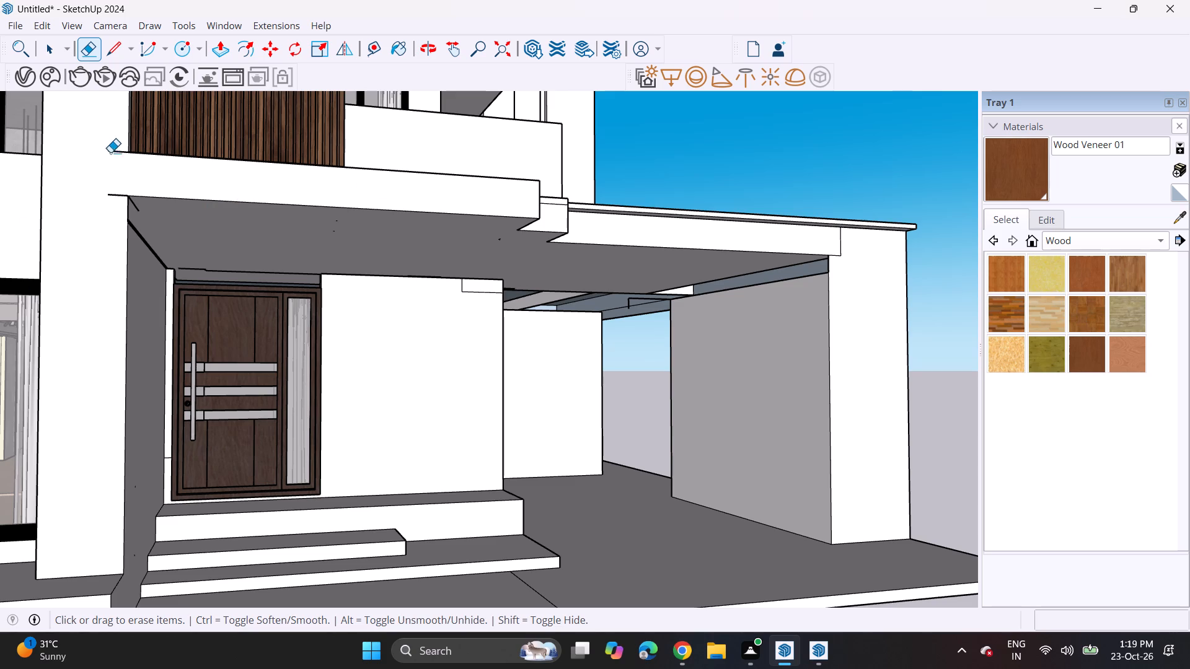
{"action": "left_click_drag", "start_coordinate": [110, 151], "coordinate": [111, 175]}
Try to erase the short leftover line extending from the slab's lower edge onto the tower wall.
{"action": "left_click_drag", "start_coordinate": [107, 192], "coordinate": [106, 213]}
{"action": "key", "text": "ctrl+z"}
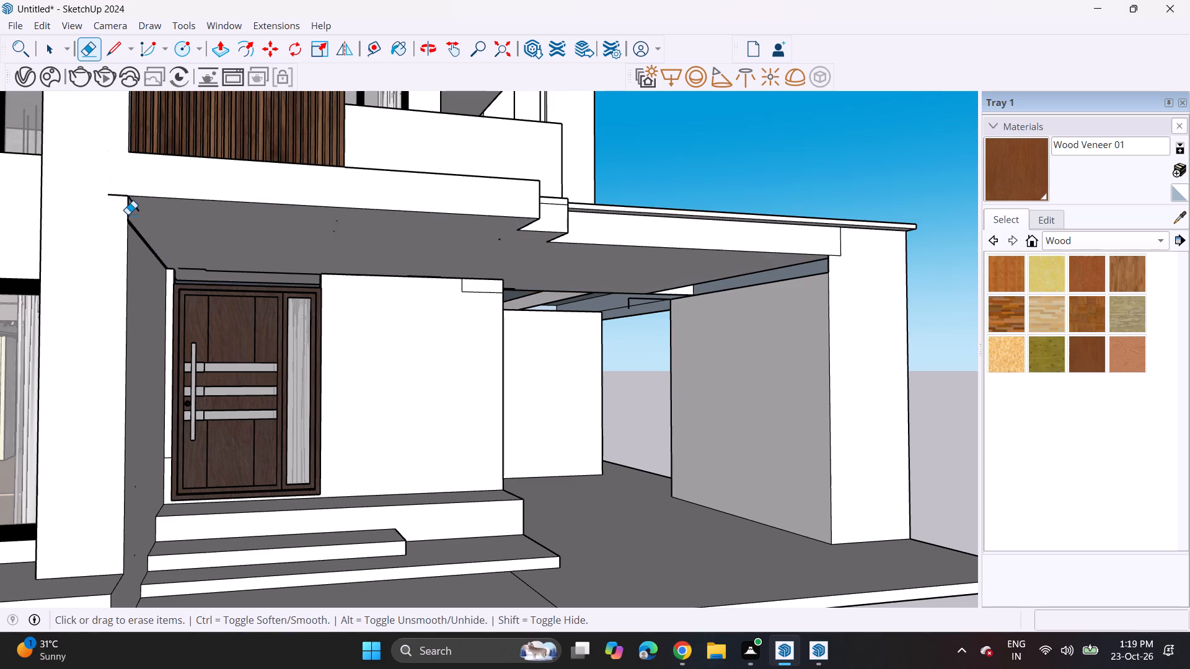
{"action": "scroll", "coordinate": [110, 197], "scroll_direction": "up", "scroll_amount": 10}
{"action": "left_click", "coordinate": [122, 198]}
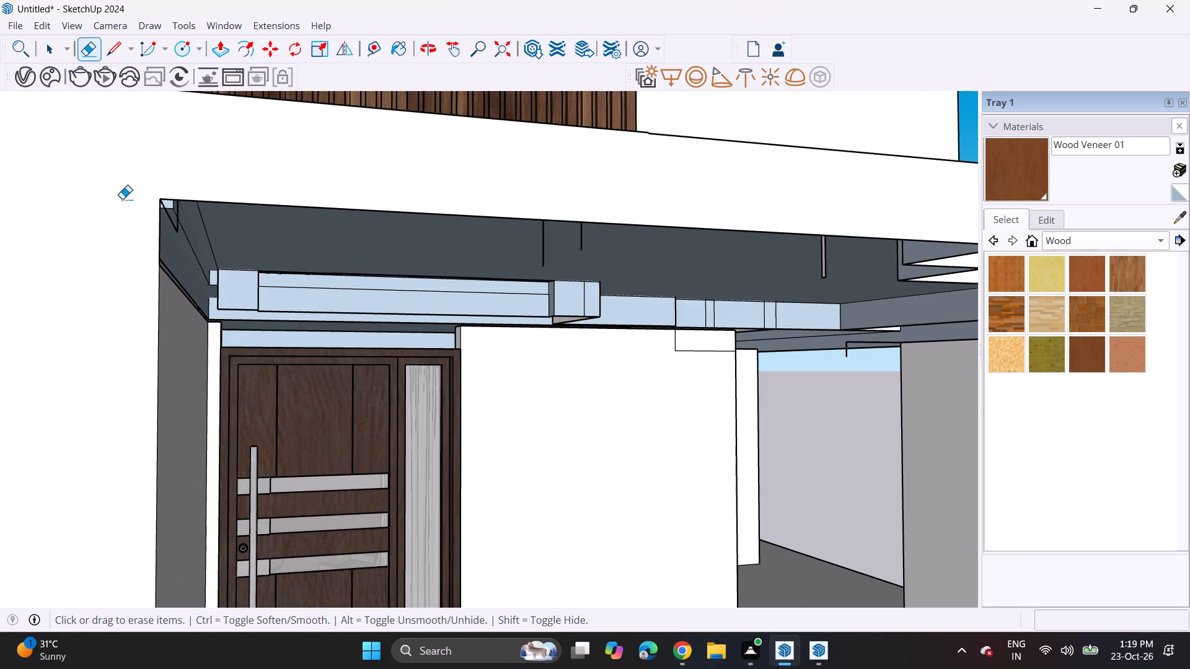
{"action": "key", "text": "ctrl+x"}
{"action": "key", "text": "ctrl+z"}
Erase the stray edge at the porch ceiling's front corner beside the tower.
{"action": "scroll", "coordinate": [121, 203], "scroll_direction": "down", "scroll_amount": 11}
{"action": "scroll", "coordinate": [147, 219], "scroll_direction": "up", "scroll_amount": 5}
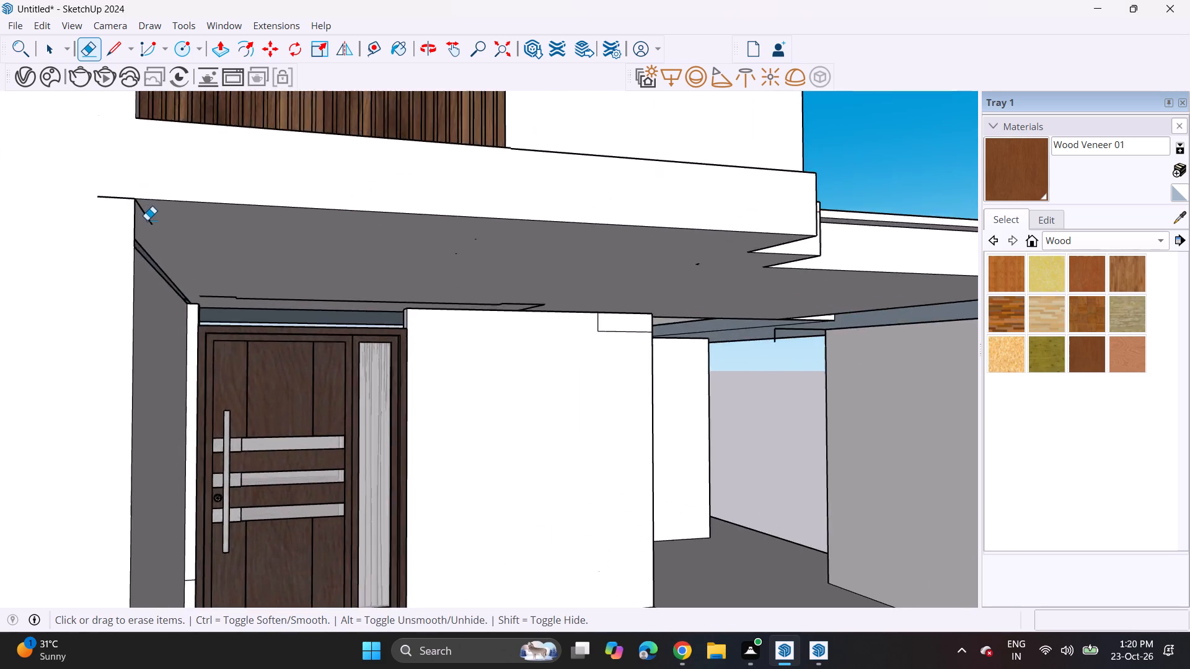
{"action": "scroll", "coordinate": [147, 220], "scroll_direction": "up", "scroll_amount": 5}
{"action": "scroll", "coordinate": [147, 220], "scroll_direction": "down", "scroll_amount": 1}
{"action": "scroll", "coordinate": [147, 220], "scroll_direction": "up", "scroll_amount": 1}
{"action": "left_click", "coordinate": [147, 220]}
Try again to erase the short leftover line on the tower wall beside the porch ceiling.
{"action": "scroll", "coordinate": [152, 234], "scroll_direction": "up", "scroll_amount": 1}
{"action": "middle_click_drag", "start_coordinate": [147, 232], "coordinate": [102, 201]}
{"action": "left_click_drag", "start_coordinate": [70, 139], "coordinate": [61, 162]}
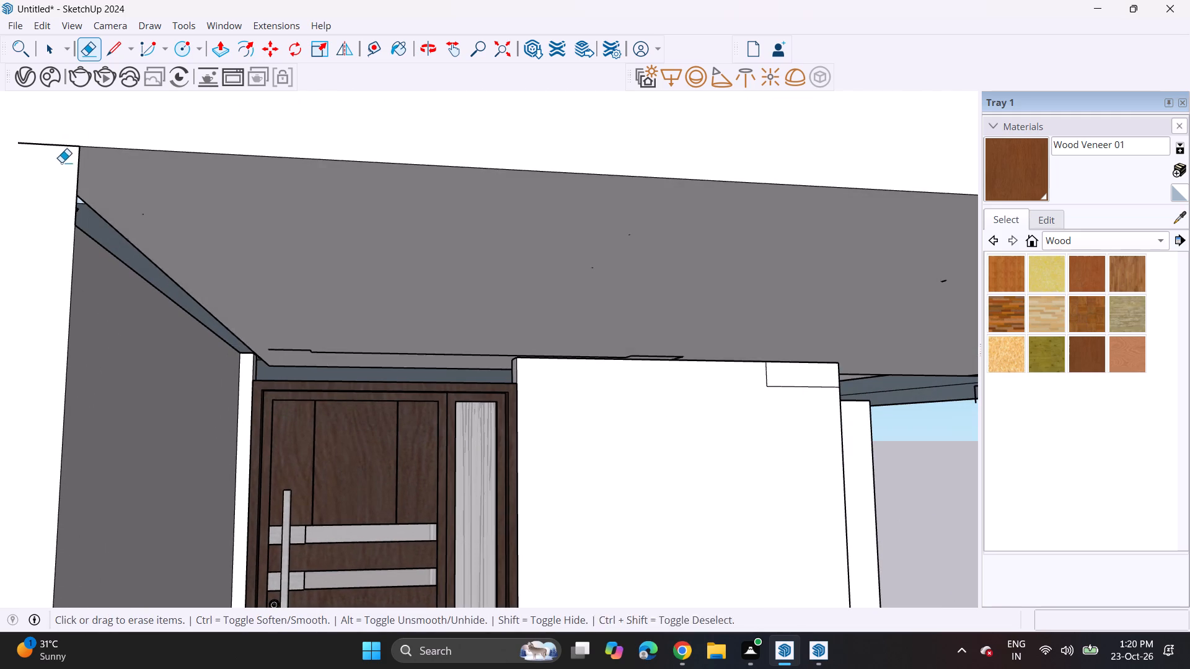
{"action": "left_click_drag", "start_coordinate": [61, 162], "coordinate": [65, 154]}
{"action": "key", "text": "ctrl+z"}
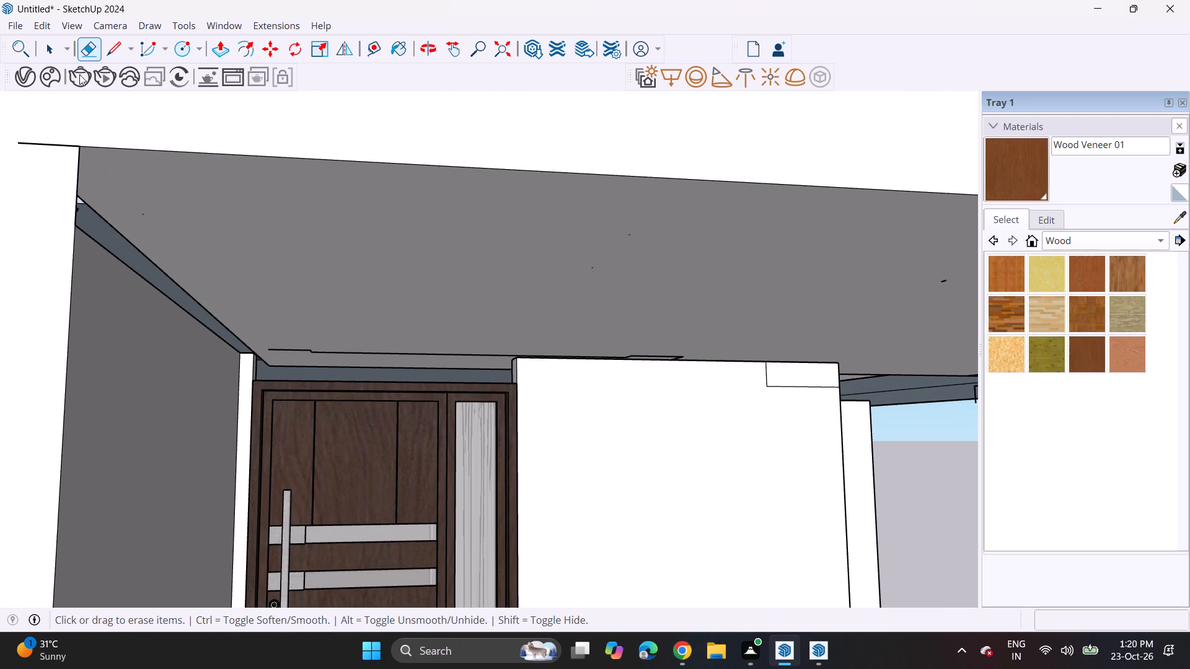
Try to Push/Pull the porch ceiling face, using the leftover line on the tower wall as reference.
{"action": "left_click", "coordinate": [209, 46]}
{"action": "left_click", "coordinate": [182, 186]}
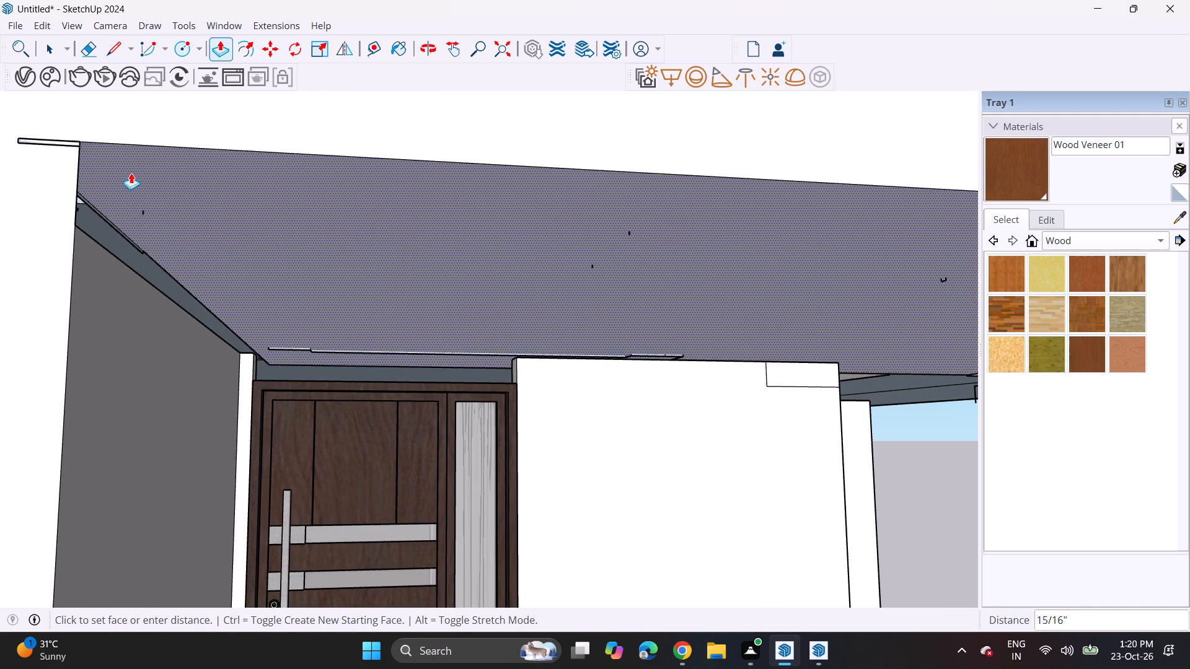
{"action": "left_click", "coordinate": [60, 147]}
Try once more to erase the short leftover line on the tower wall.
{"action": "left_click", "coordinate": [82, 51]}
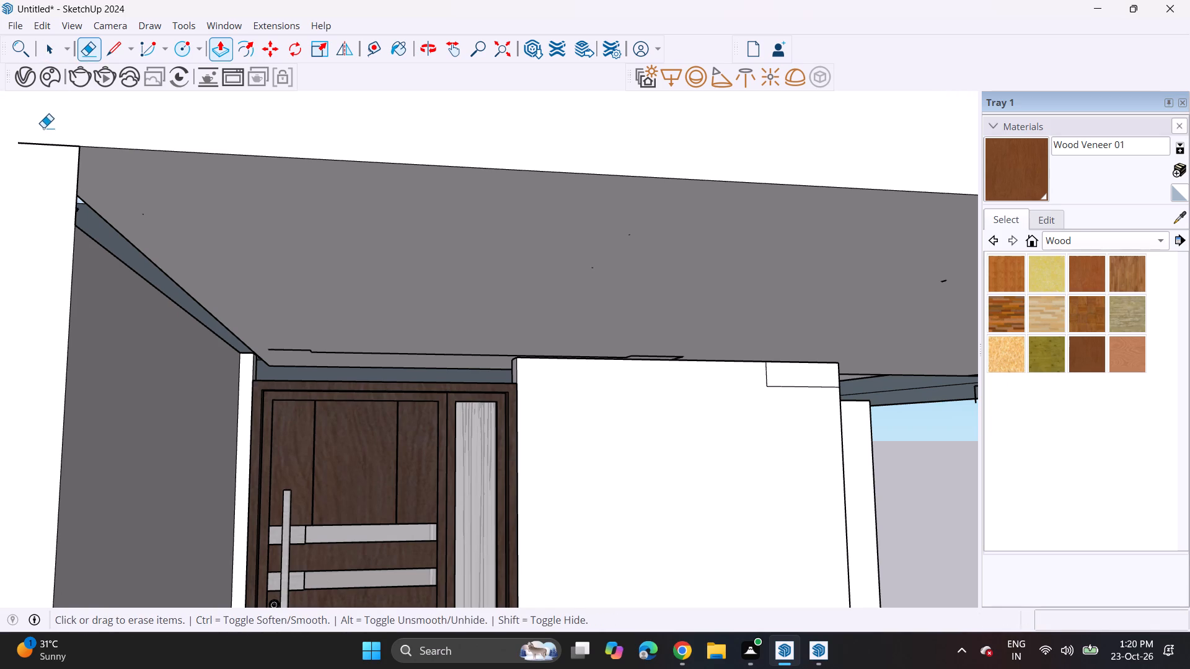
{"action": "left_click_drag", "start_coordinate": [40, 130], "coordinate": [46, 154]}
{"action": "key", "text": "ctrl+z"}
Examine the porch and carport ceiling from below and around the house's side for remaining gaps and stray edges.
{"action": "scroll", "coordinate": [138, 239], "scroll_direction": "up", "scroll_amount": 1}
{"action": "middle_click_drag", "start_coordinate": [136, 234], "coordinate": [152, 243]}
{"action": "scroll", "coordinate": [159, 250], "scroll_direction": "down", "scroll_amount": 12}
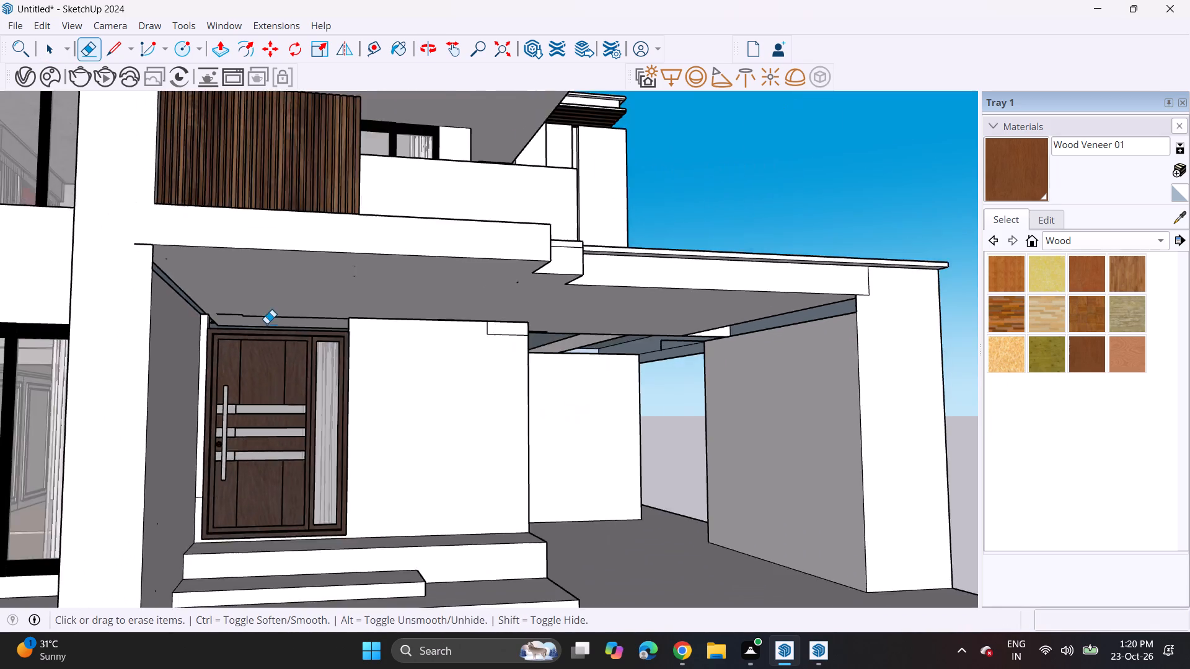
{"action": "scroll", "coordinate": [267, 323], "scroll_direction": "down", "scroll_amount": 11}
{"action": "scroll", "coordinate": [342, 348], "scroll_direction": "up", "scroll_amount": 1}
{"action": "middle_click_drag", "start_coordinate": [342, 341], "coordinate": [343, 284]}
{"action": "scroll", "coordinate": [422, 368], "scroll_direction": "up", "scroll_amount": 8}
{"action": "scroll", "coordinate": [421, 367], "scroll_direction": "down", "scroll_amount": 1}
{"action": "scroll", "coordinate": [421, 367], "scroll_direction": "up", "scroll_amount": 2}
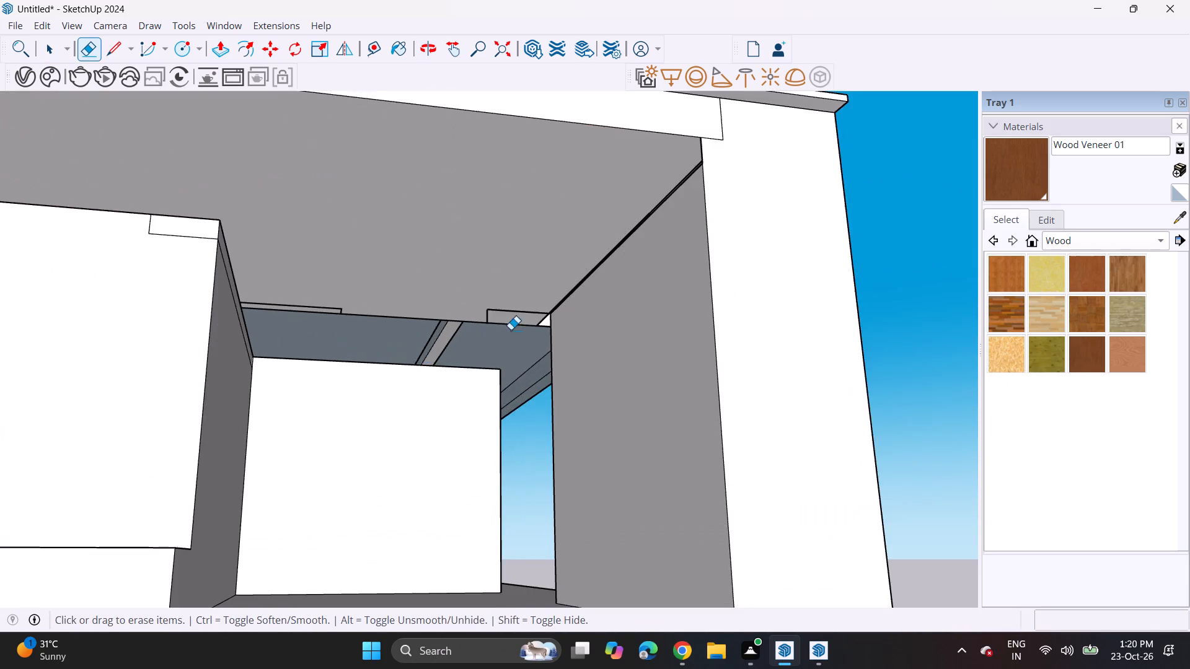
{"action": "scroll", "coordinate": [513, 330], "scroll_direction": "up", "scroll_amount": 2}
{"action": "middle_click_drag", "start_coordinate": [491, 327], "coordinate": [0, 387]}
{"action": "middle_click_drag", "start_coordinate": [442, 387], "coordinate": [297, 328]}
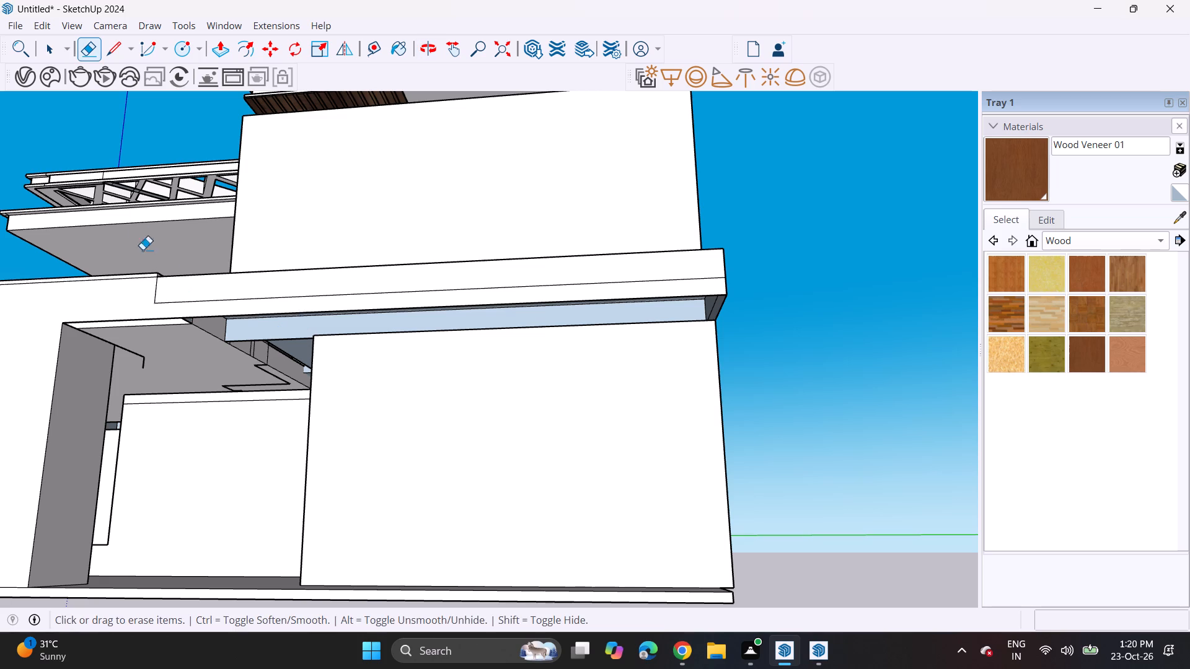
Push/Pull the end face of the ceiling recess behind the front beam by 44' 9 5/8" and repeat it on the neighbouring recess.
{"action": "left_click", "coordinate": [223, 48]}
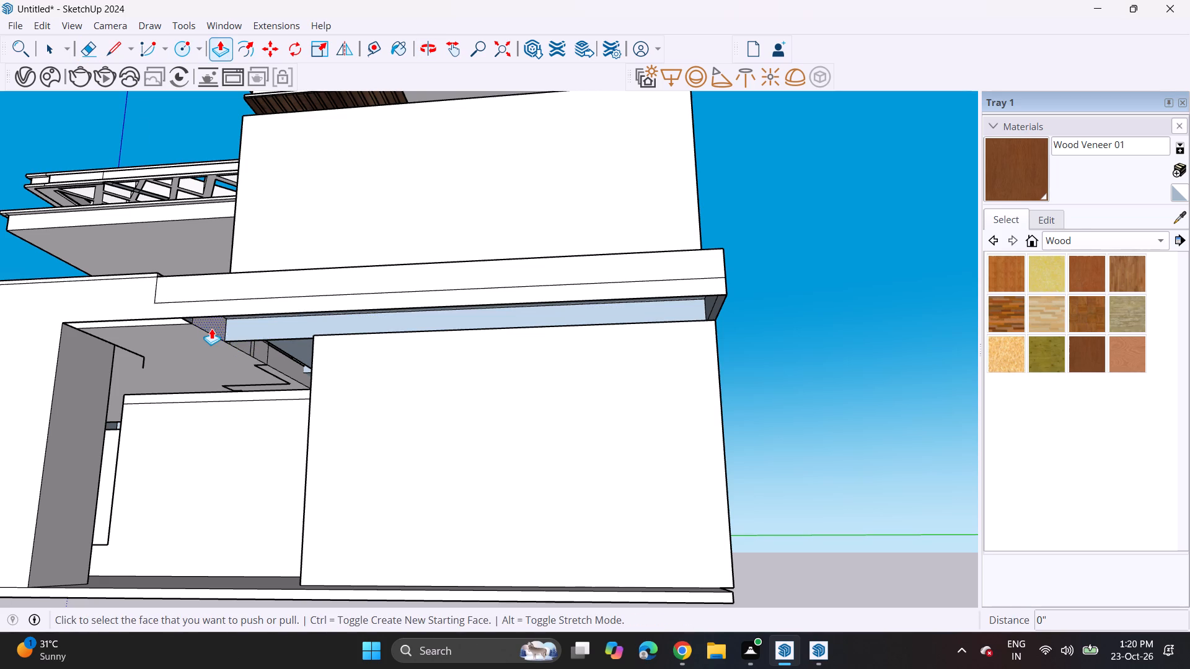
{"action": "left_click", "coordinate": [211, 328]}
{"action": "left_click", "coordinate": [707, 315]}
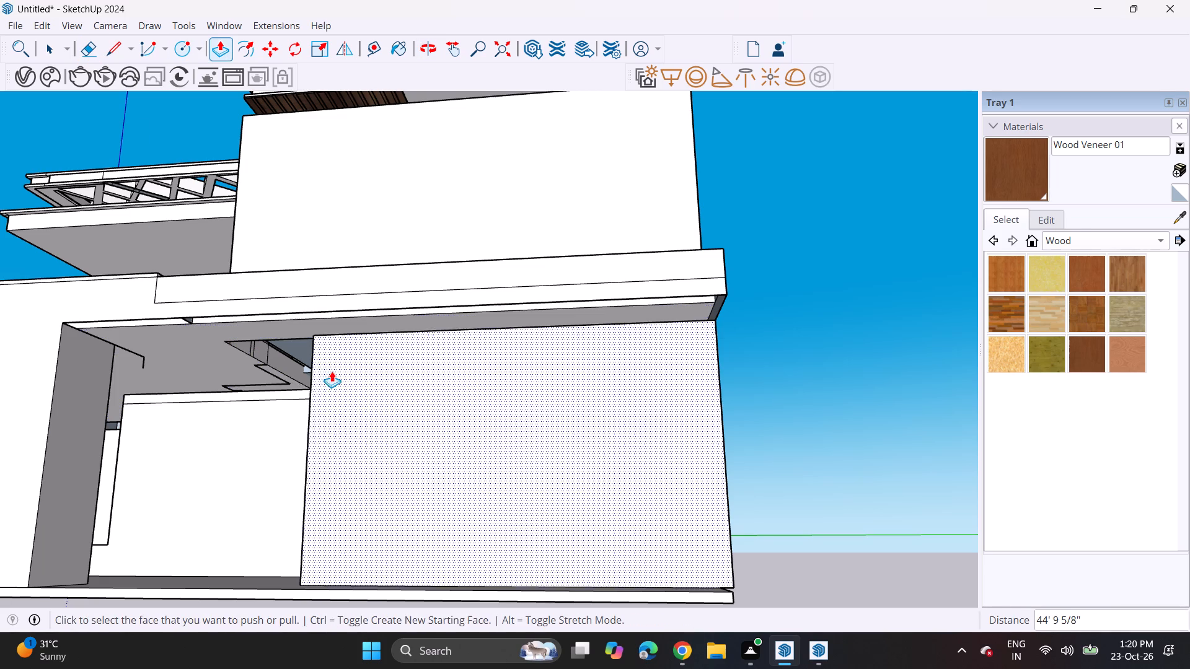
{"action": "double_click", "coordinate": [287, 369]}
{"action": "double_click", "coordinate": [250, 348]}
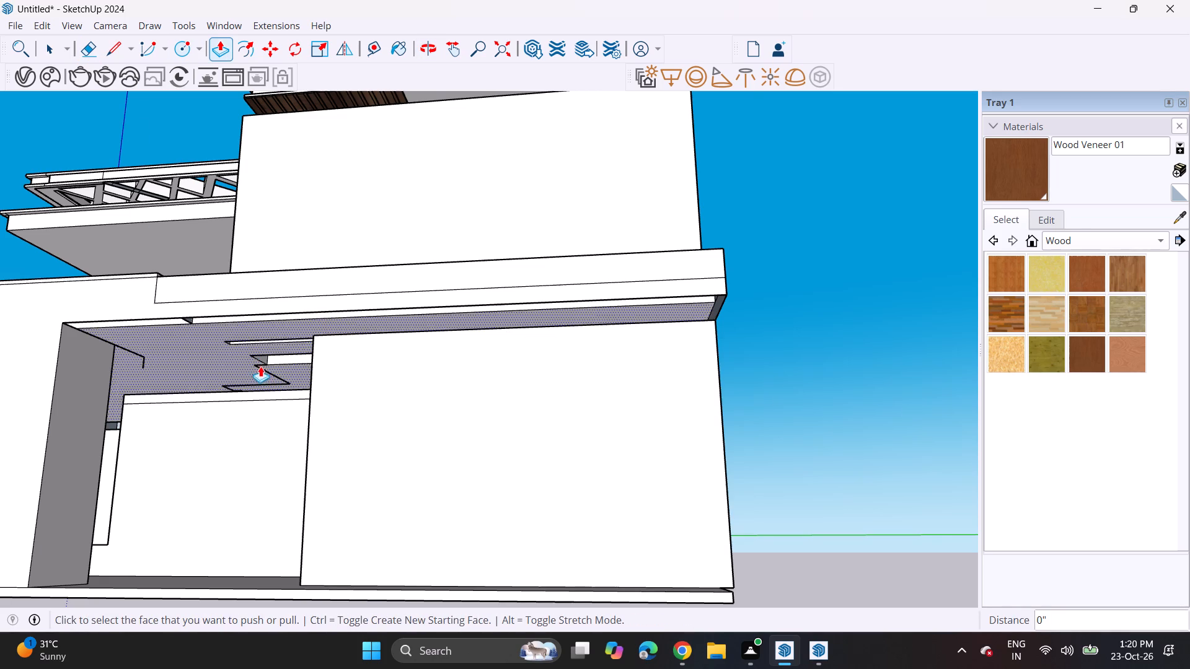
Close the thin slot in the porch and carport ceiling by pulling its small end face along the slot's length.
{"action": "scroll", "coordinate": [260, 362], "scroll_direction": "up", "scroll_amount": 12}
{"action": "double_click", "coordinate": [260, 359]}
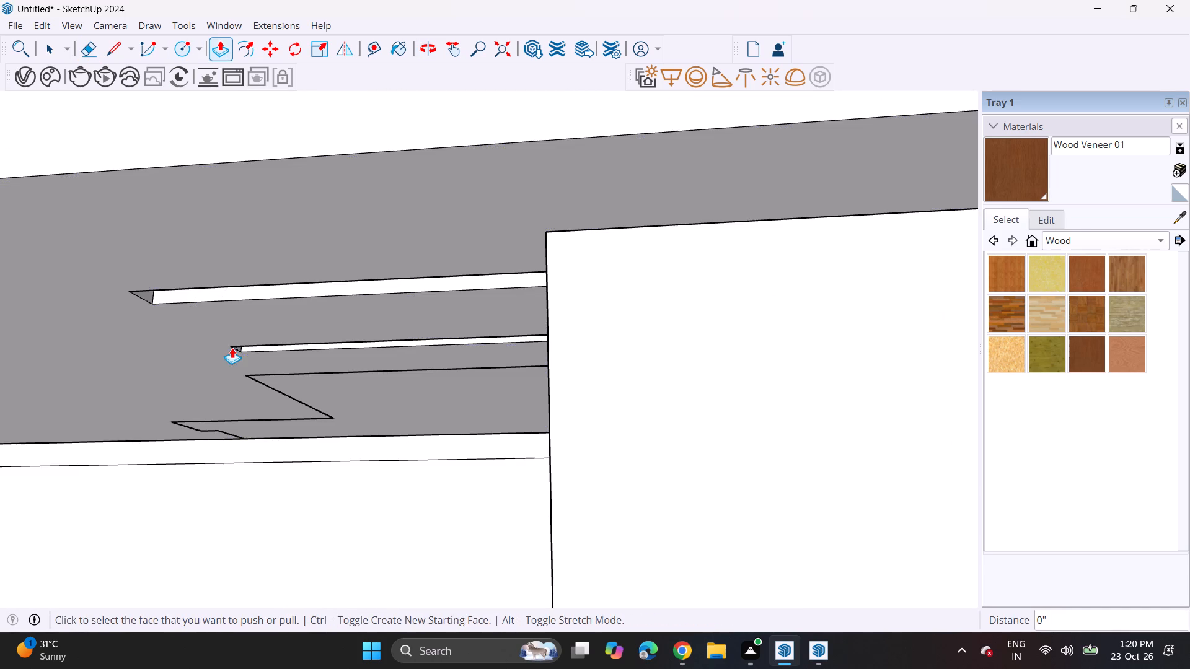
{"action": "double_click", "coordinate": [235, 348]}
{"action": "left_click", "coordinate": [257, 344]}
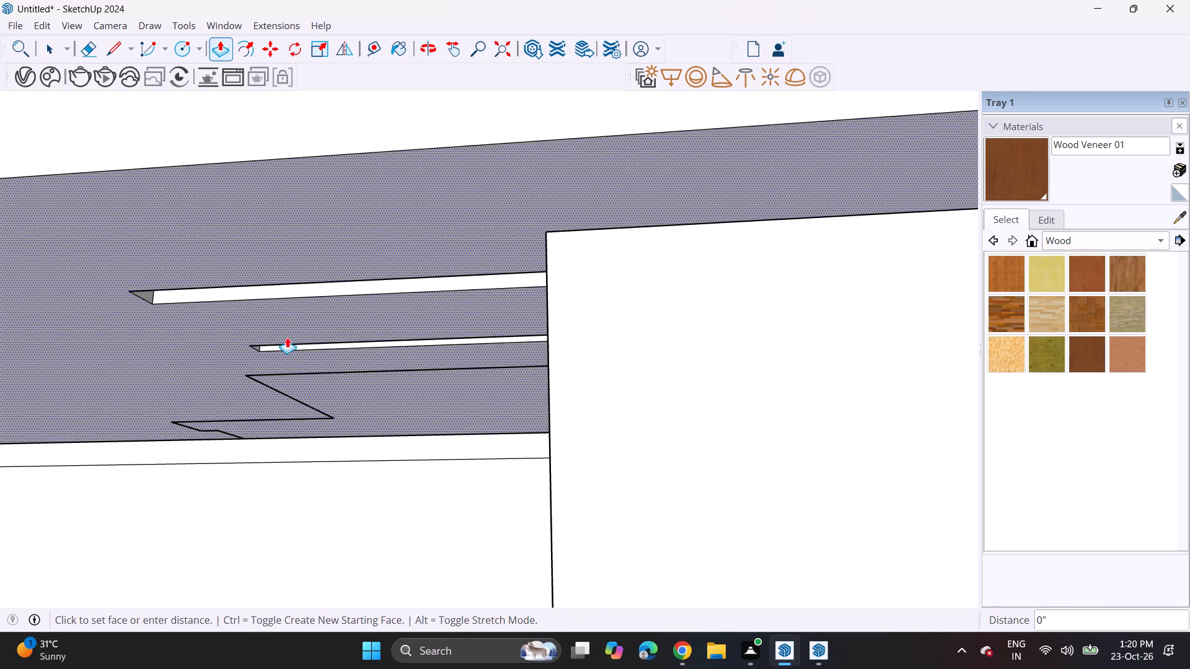
{"action": "key", "text": "Escape"}
{"action": "scroll", "coordinate": [268, 358], "scroll_direction": "up", "scroll_amount": 10}
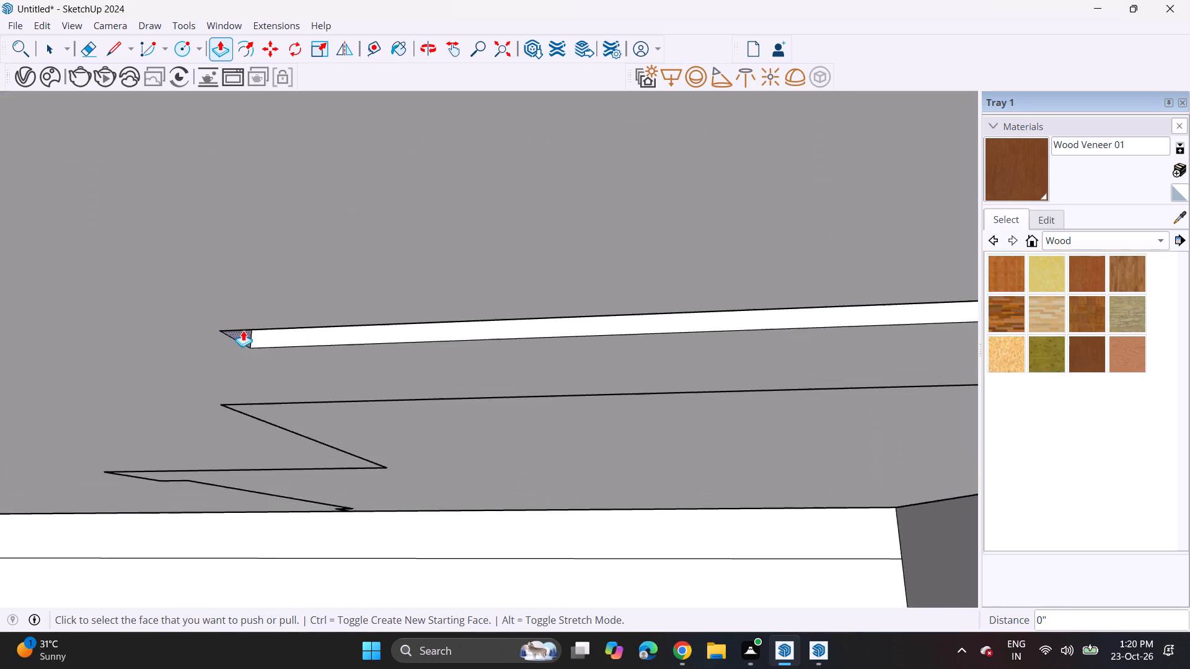
{"action": "scroll", "coordinate": [243, 330], "scroll_direction": "up", "scroll_amount": 1}
{"action": "left_click", "coordinate": [239, 341]}
{"action": "scroll", "coordinate": [306, 356], "scroll_direction": "down", "scroll_amount": 13}
{"action": "scroll", "coordinate": [299, 370], "scroll_direction": "up", "scroll_amount": 1}
{"action": "scroll", "coordinate": [299, 371], "scroll_direction": "down", "scroll_amount": 9}
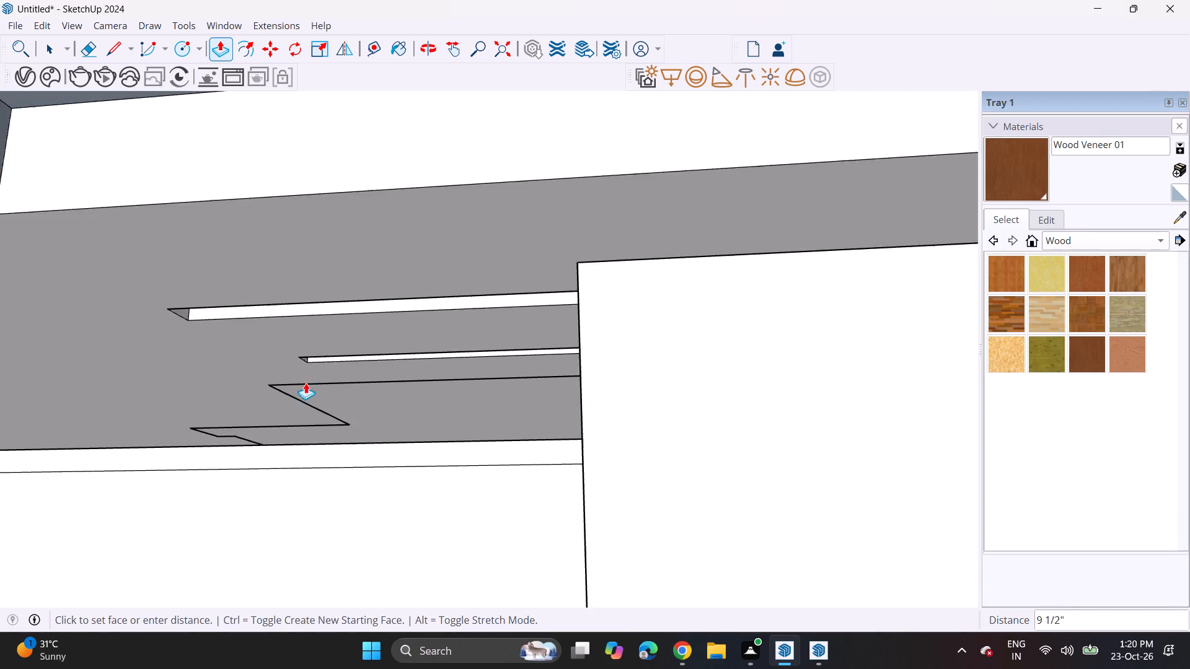
{"action": "scroll", "coordinate": [306, 383], "scroll_direction": "down", "scroll_amount": 3}
{"action": "left_click", "coordinate": [748, 358]}
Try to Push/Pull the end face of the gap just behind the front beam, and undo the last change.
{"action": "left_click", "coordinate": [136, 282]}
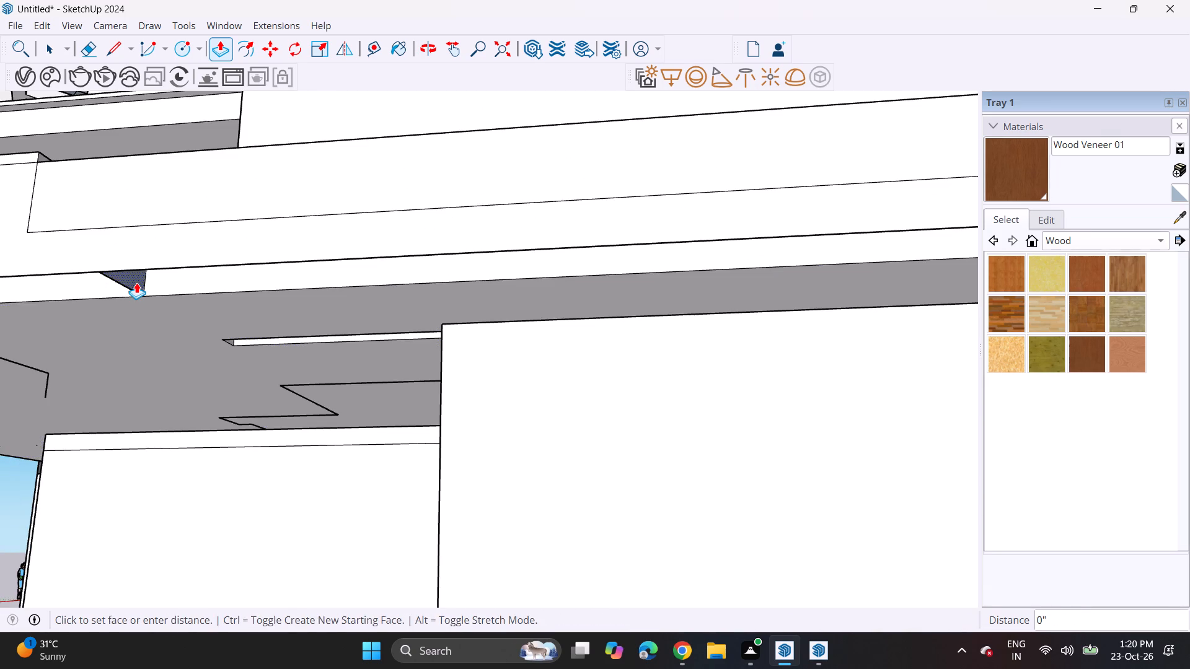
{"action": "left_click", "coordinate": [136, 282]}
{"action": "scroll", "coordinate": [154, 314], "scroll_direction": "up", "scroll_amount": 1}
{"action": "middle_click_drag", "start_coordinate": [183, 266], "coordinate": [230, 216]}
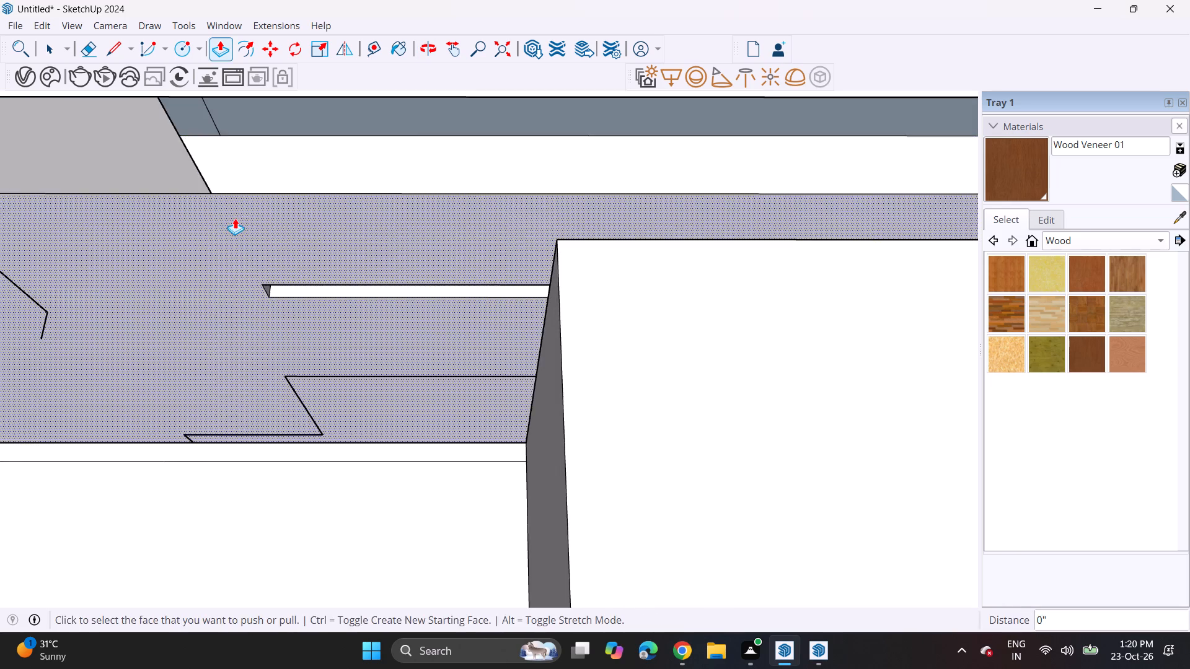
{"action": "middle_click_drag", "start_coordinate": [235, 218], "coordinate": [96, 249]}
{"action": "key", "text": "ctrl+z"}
Push/Pull the end face of the gap just behind the front beam by 44' 9 5/8" to the house's far side.
{"action": "scroll", "coordinate": [59, 294], "scroll_direction": "down", "scroll_amount": 4}
{"action": "scroll", "coordinate": [59, 294], "scroll_direction": "up", "scroll_amount": 1}
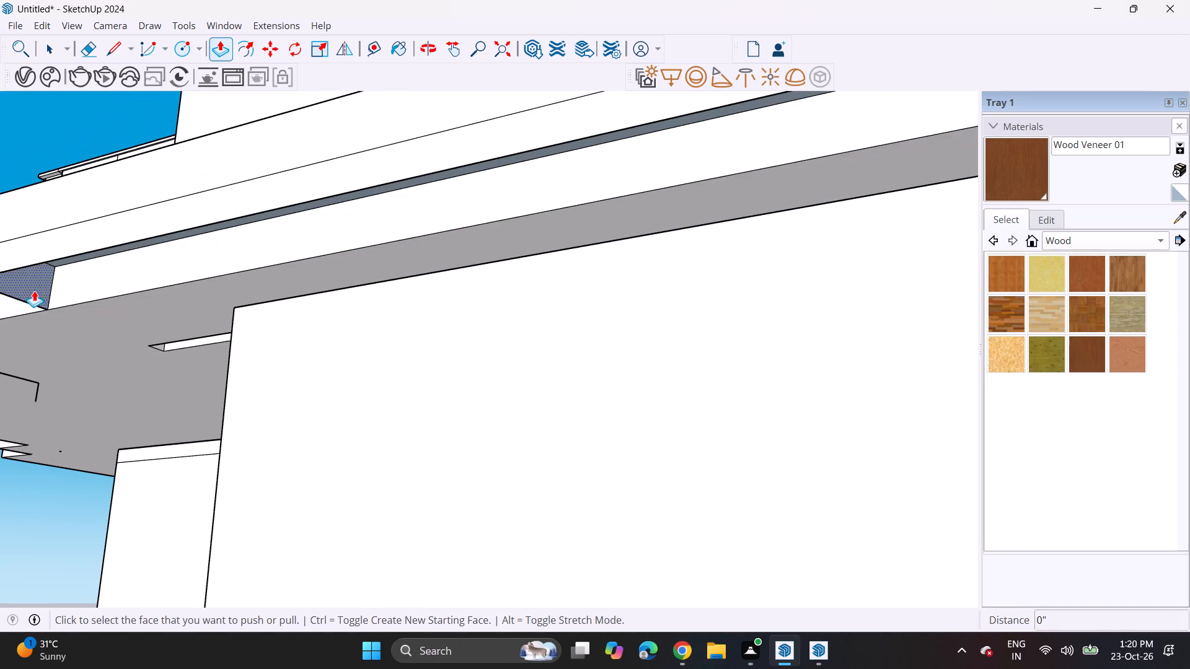
{"action": "left_click", "coordinate": [34, 291]}
{"action": "scroll", "coordinate": [284, 290], "scroll_direction": "down", "scroll_amount": 12}
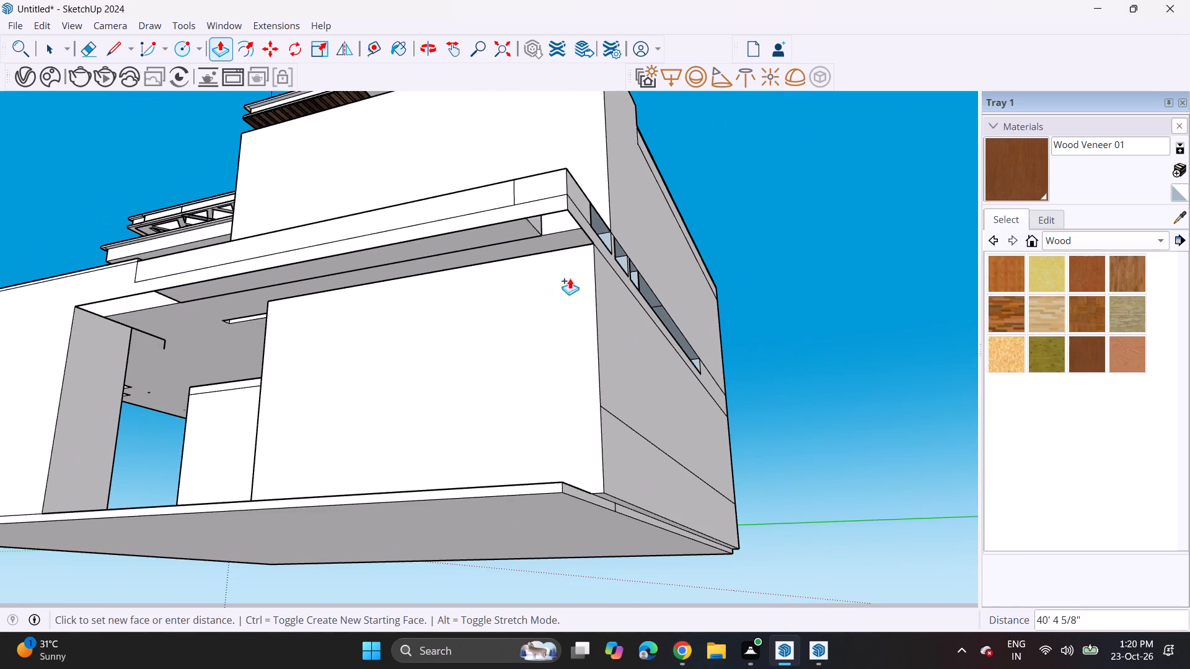
{"action": "left_click", "coordinate": [596, 273]}
Push/Pull the end face of the remaining ceiling slot by 44' 9 5/8" to fill the slot.
{"action": "scroll", "coordinate": [178, 336], "scroll_direction": "up", "scroll_amount": 11}
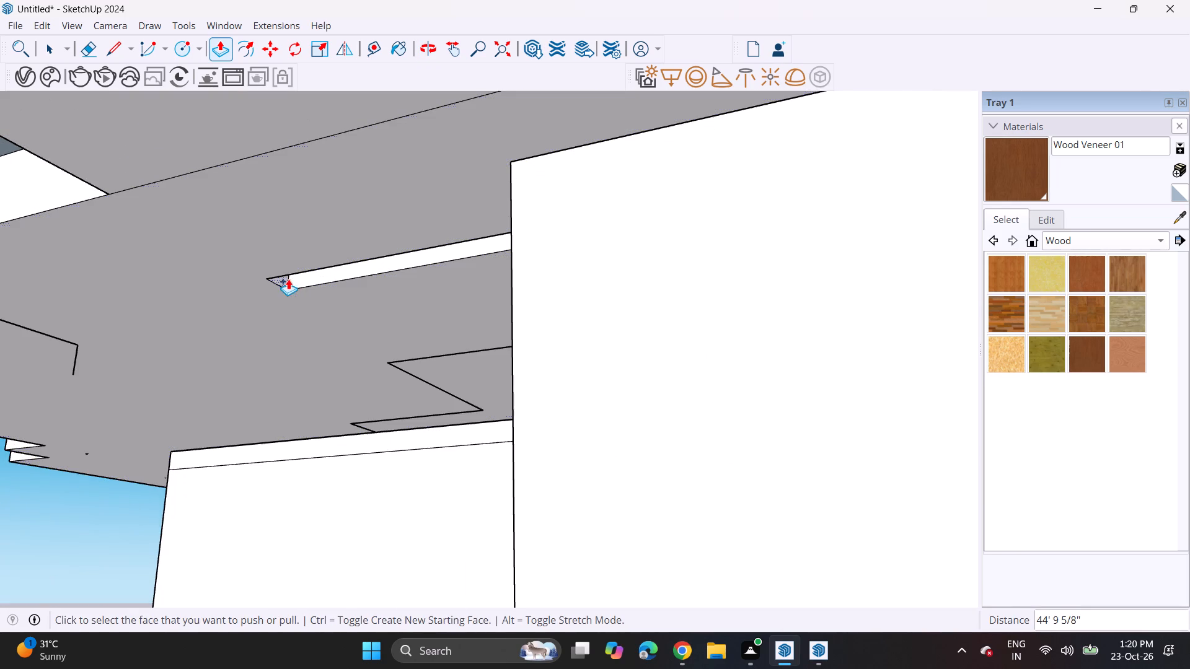
{"action": "left_click", "coordinate": [283, 284]}
{"action": "scroll", "coordinate": [371, 310], "scroll_direction": "down", "scroll_amount": 14}
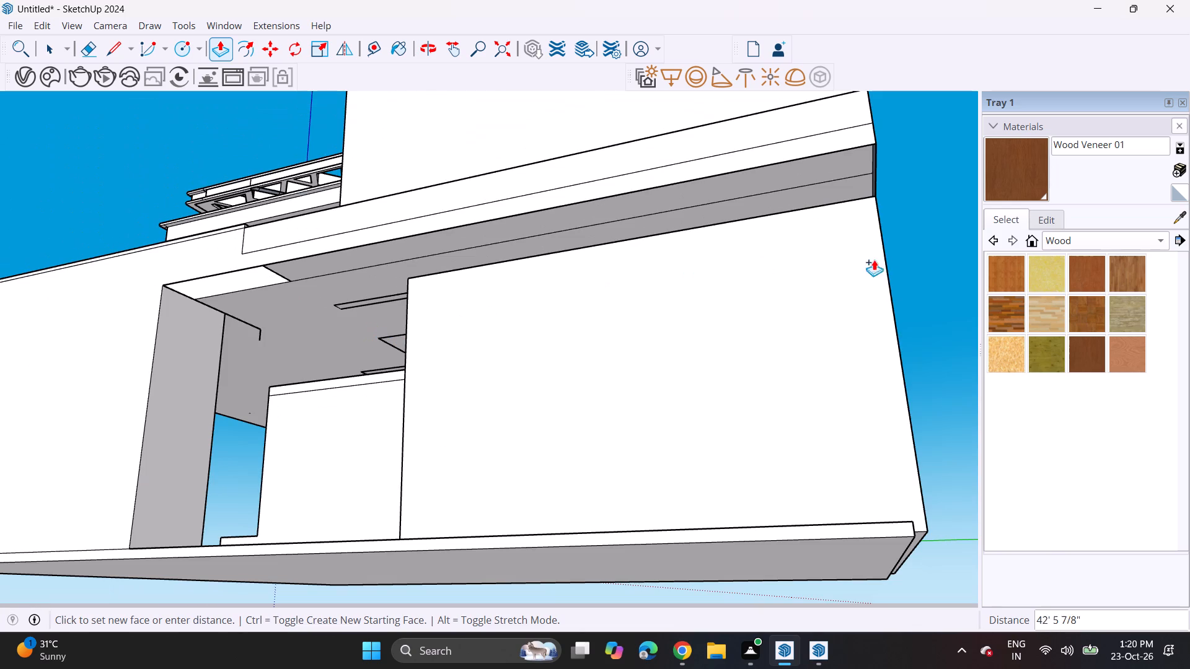
{"action": "left_click", "coordinate": [887, 267]}
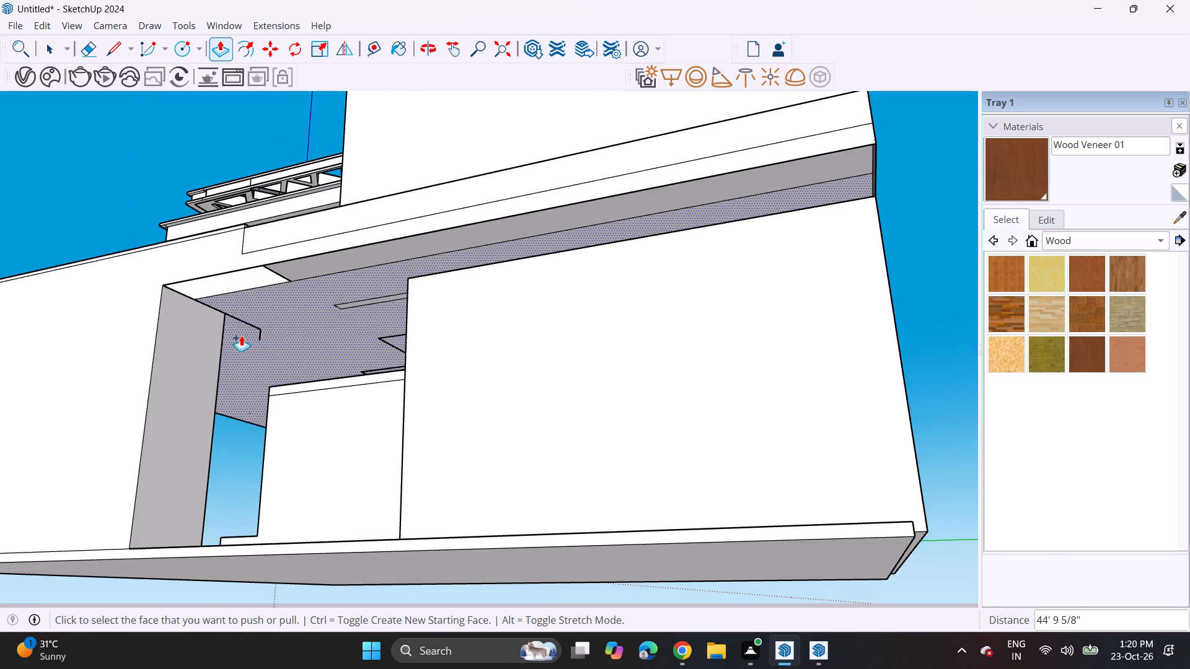
Erase the leftover outline edges of the filled slot and the bent stray line beside the column from the ceiling.
{"action": "scroll", "coordinate": [231, 338], "scroll_direction": "up", "scroll_amount": 2}
{"action": "left_click", "coordinate": [79, 51]}
{"action": "scroll", "coordinate": [198, 339], "scroll_direction": "up", "scroll_amount": 7}
{"action": "left_click_drag", "start_coordinate": [296, 289], "coordinate": [297, 316]}
{"action": "left_click_drag", "start_coordinate": [320, 287], "coordinate": [320, 316]}
{"action": "left_click_drag", "start_coordinate": [637, 216], "coordinate": [635, 278]}
{"action": "left_click_drag", "start_coordinate": [575, 283], "coordinate": [563, 316]}
Erase the zigzag leftover lines on the ceiling near the rear wall.
{"action": "left_click_drag", "start_coordinate": [609, 314], "coordinate": [612, 343]}
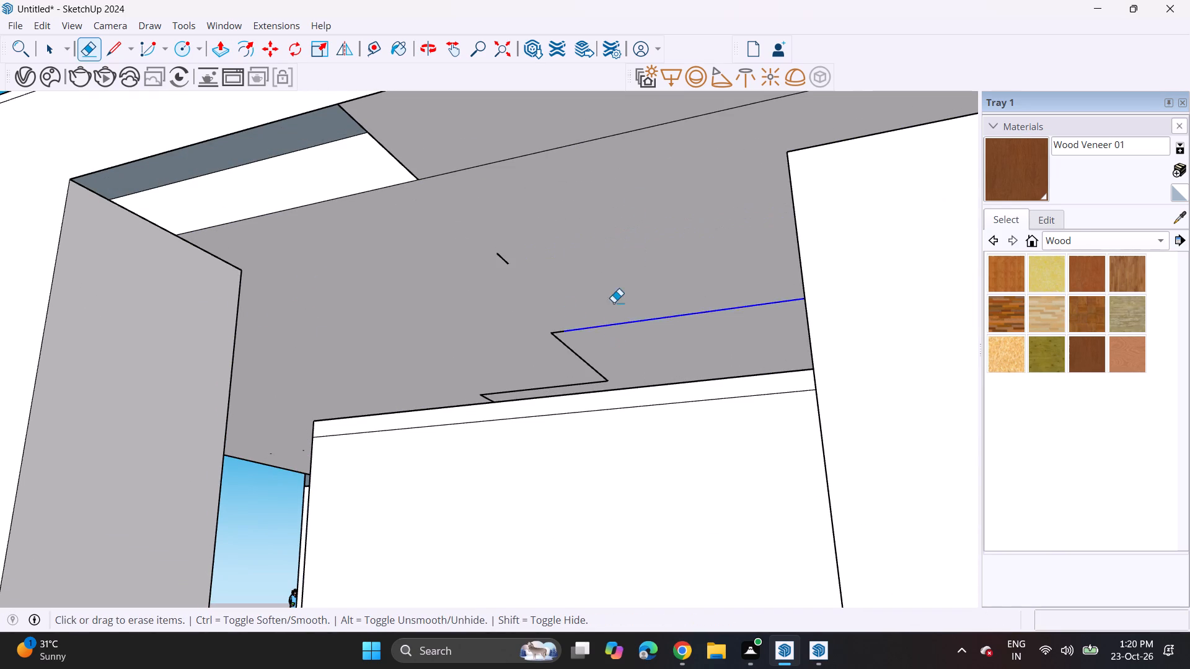
{"action": "left_click_drag", "start_coordinate": [606, 331], "coordinate": [595, 356]}
{"action": "left_click_drag", "start_coordinate": [579, 359], "coordinate": [562, 378]}
{"action": "left_click_drag", "start_coordinate": [579, 330], "coordinate": [550, 375]}
{"action": "left_click_drag", "start_coordinate": [558, 332], "coordinate": [556, 348]}
{"action": "left_click_drag", "start_coordinate": [560, 344], "coordinate": [552, 364]}
{"action": "left_click_drag", "start_coordinate": [571, 357], "coordinate": [571, 377]}
{"action": "left_click", "coordinate": [578, 374]}
{"action": "left_click_drag", "start_coordinate": [580, 378], "coordinate": [584, 385]}
Clear the remaining short line fragments from the middle of the ceiling, deleting the last ones with a selection.
{"action": "left_click_drag", "start_coordinate": [543, 330], "coordinate": [543, 346]}
{"action": "left_click_drag", "start_coordinate": [554, 321], "coordinate": [554, 337]}
{"action": "left_click_drag", "start_coordinate": [571, 305], "coordinate": [562, 343]}
{"action": "left_click_drag", "start_coordinate": [579, 302], "coordinate": [560, 335]}
{"action": "left_click_drag", "start_coordinate": [490, 240], "coordinate": [461, 292]}
{"action": "left_click_drag", "start_coordinate": [560, 204], "coordinate": [511, 268]}
{"action": "left_click_drag", "start_coordinate": [544, 216], "coordinate": [488, 281]}
{"action": "left_click_drag", "start_coordinate": [544, 217], "coordinate": [467, 307]}
{"action": "left_click_drag", "start_coordinate": [500, 248], "coordinate": [485, 292]}
{"action": "key", "text": "space"}
{"action": "left_click_drag", "start_coordinate": [474, 196], "coordinate": [605, 365]}
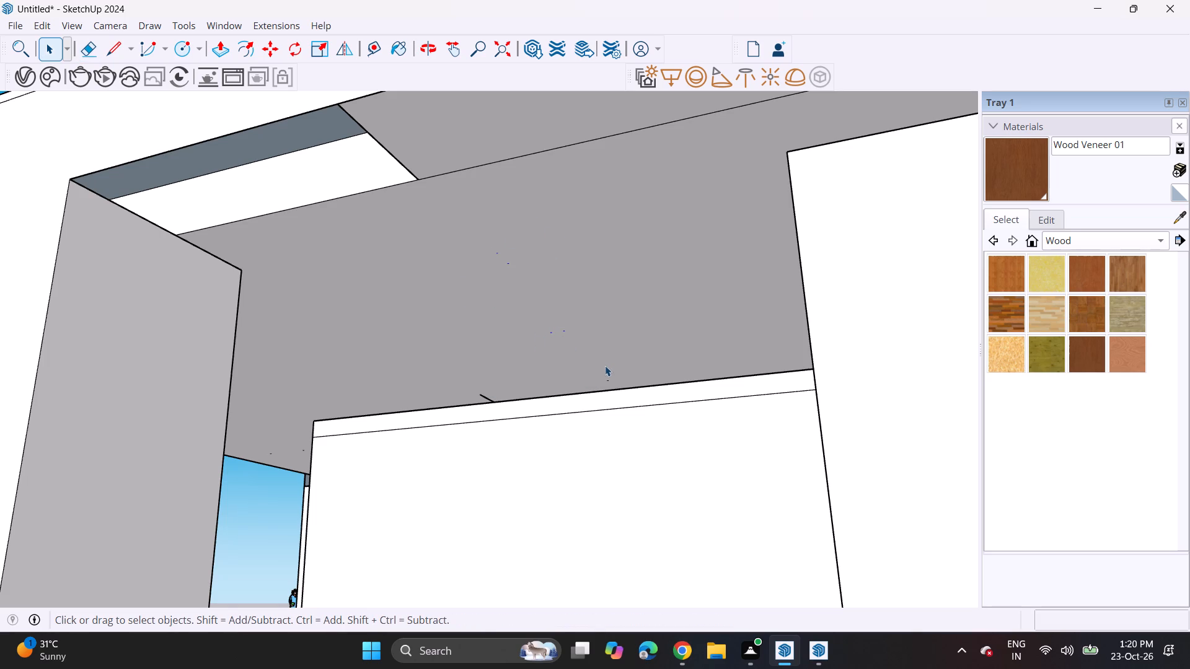
{"action": "key", "text": "Delete"}
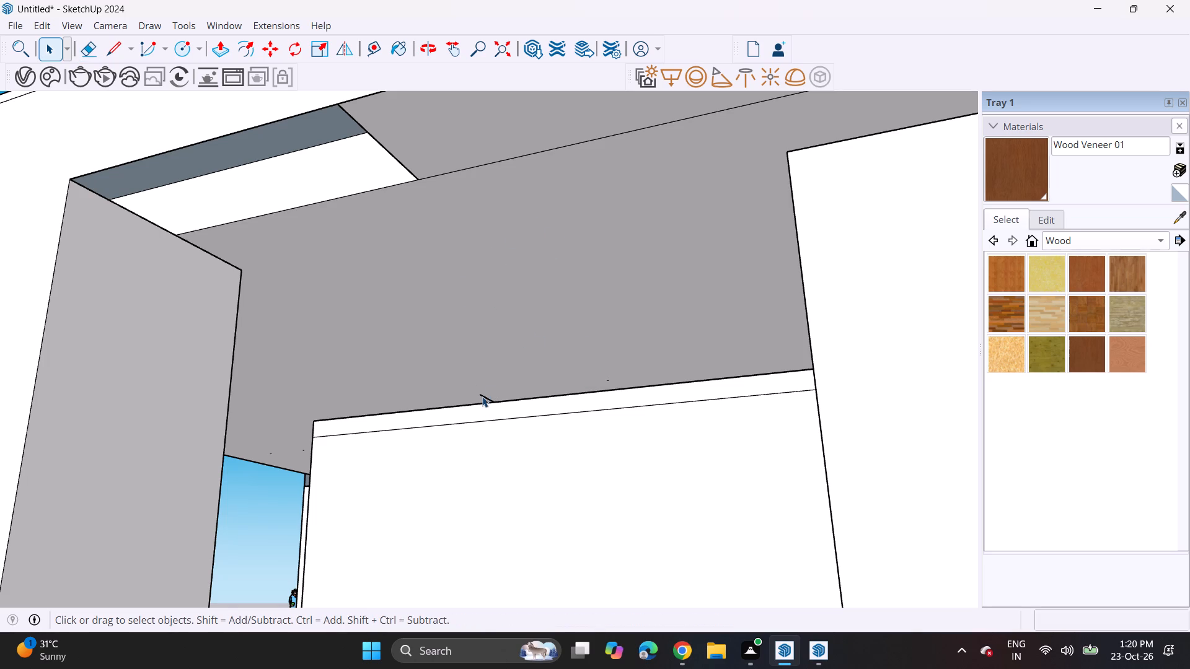
Delete the short leftover line segments where the ceiling meets the top of the rear wall.
{"action": "left_click", "coordinate": [483, 394]}
{"action": "key", "text": "Delete"}
{"action": "key", "text": "ctrl+z"}
{"action": "scroll", "coordinate": [479, 395], "scroll_direction": "up", "scroll_amount": 4}
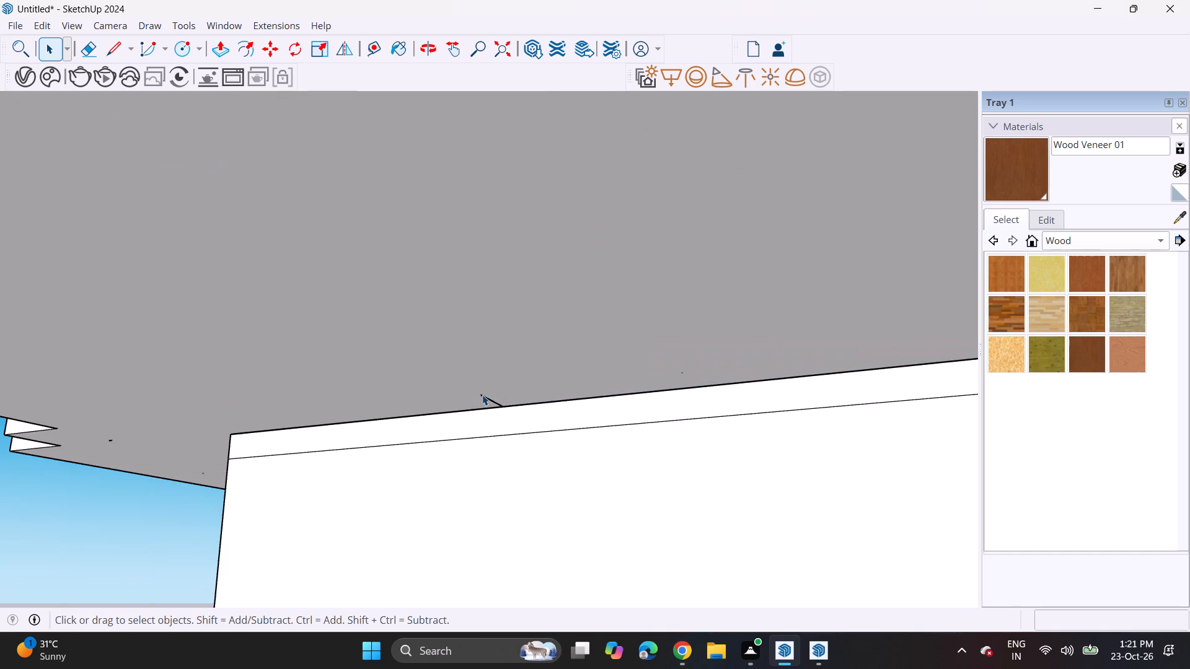
{"action": "left_click", "coordinate": [482, 395]}
{"action": "left_click", "coordinate": [484, 400]}
{"action": "key", "text": "Delete"}
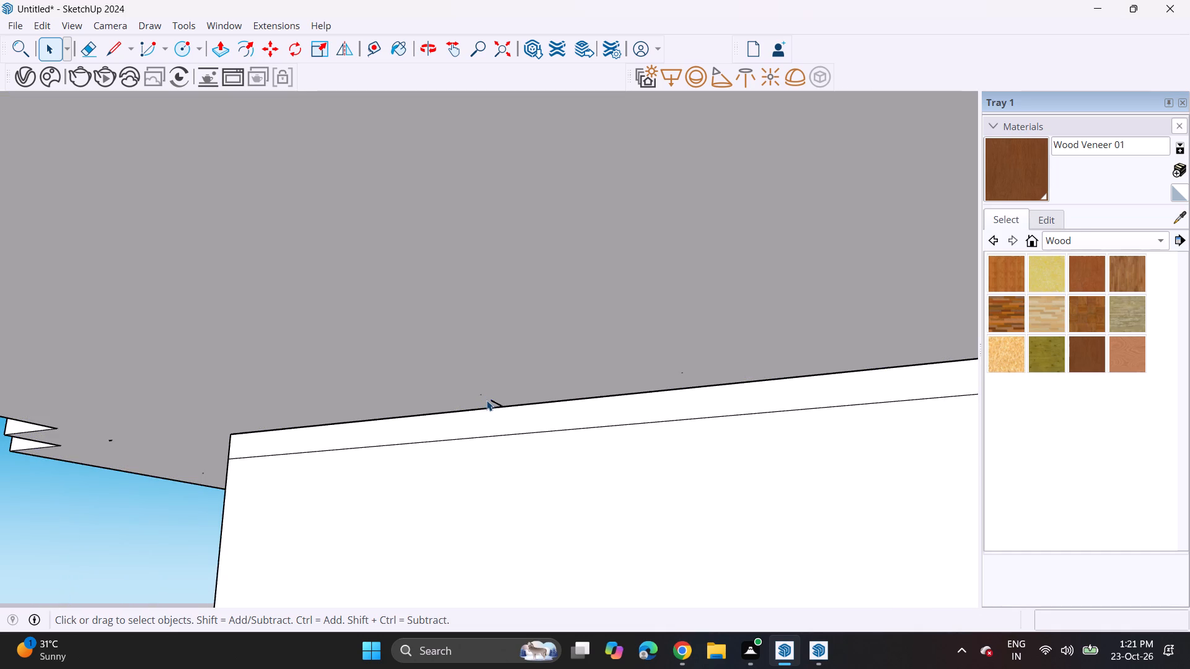
{"action": "left_click", "coordinate": [495, 403]}
{"action": "key", "text": "Delete"}
Examine the front facade and the porch ceiling above the entrance door for remaining gaps and stray edges.
{"action": "scroll", "coordinate": [260, 435], "scroll_direction": "up", "scroll_amount": 1}
{"action": "middle_click_drag", "start_coordinate": [260, 434], "coordinate": [984, 333]}
{"action": "scroll", "coordinate": [643, 356], "scroll_direction": "down", "scroll_amount": 7}
{"action": "middle_click_drag", "start_coordinate": [629, 375], "coordinate": [519, 484]}
{"action": "scroll", "coordinate": [552, 441], "scroll_direction": "down", "scroll_amount": 7}
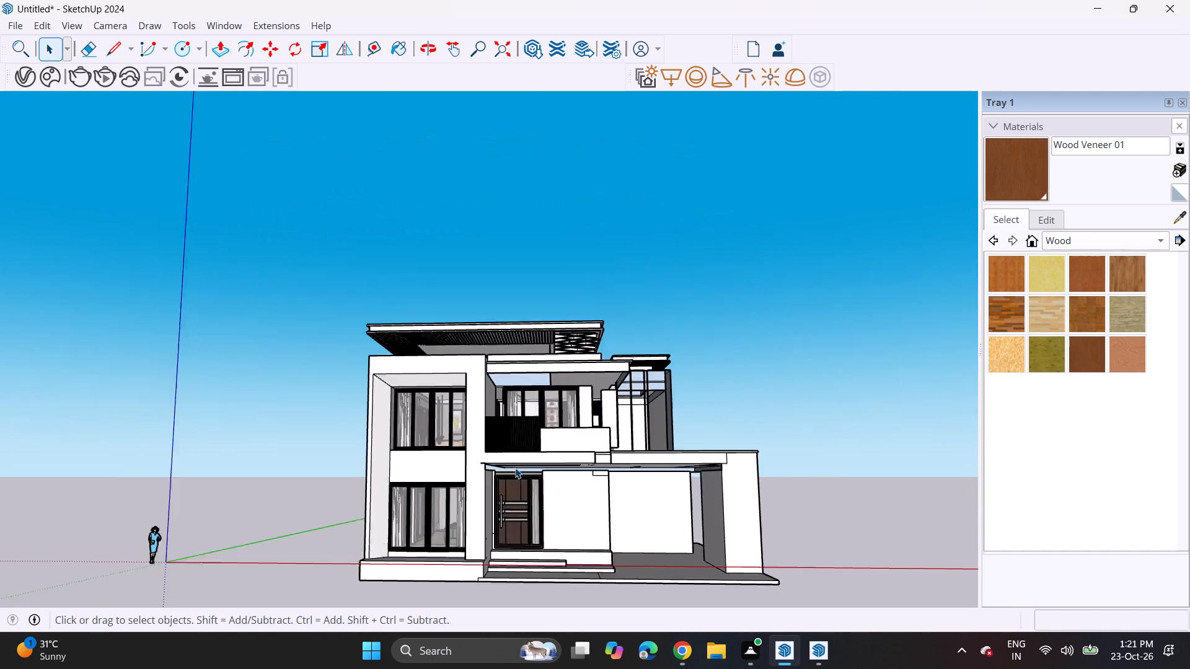
{"action": "middle_click_drag", "start_coordinate": [539, 485], "coordinate": [558, 479]}
{"action": "scroll", "coordinate": [568, 487], "scroll_direction": "up", "scroll_amount": 4}
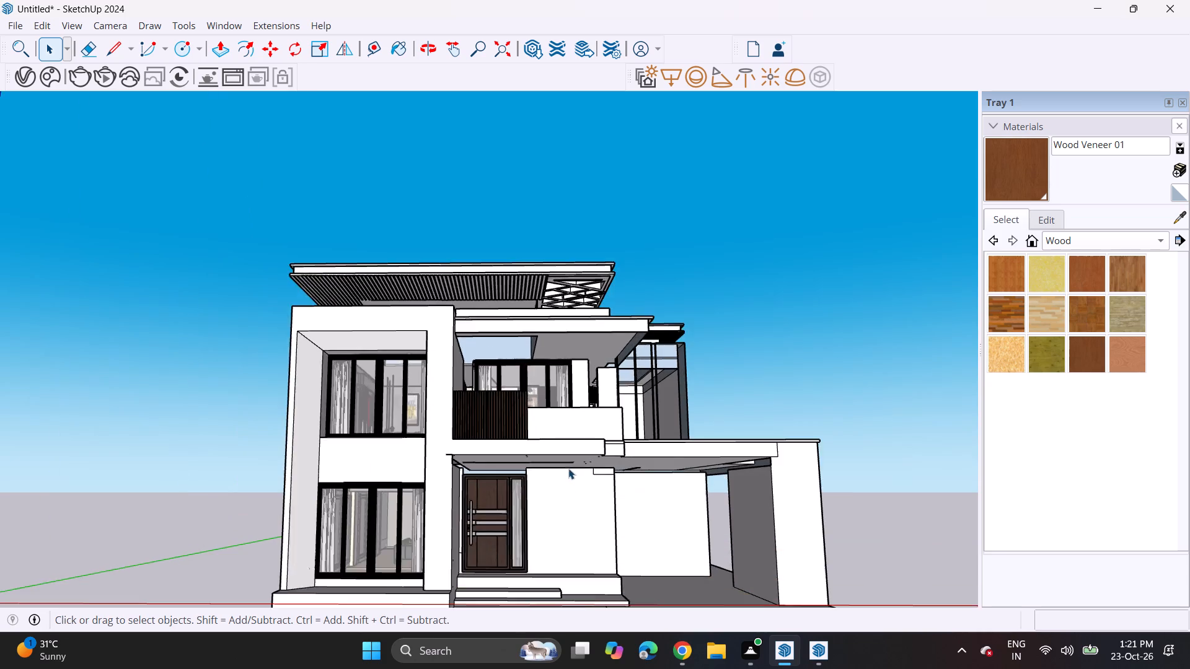
{"action": "scroll", "coordinate": [568, 468], "scroll_direction": "up", "scroll_amount": 6}
{"action": "middle_click_drag", "start_coordinate": [604, 474], "coordinate": [610, 483]}
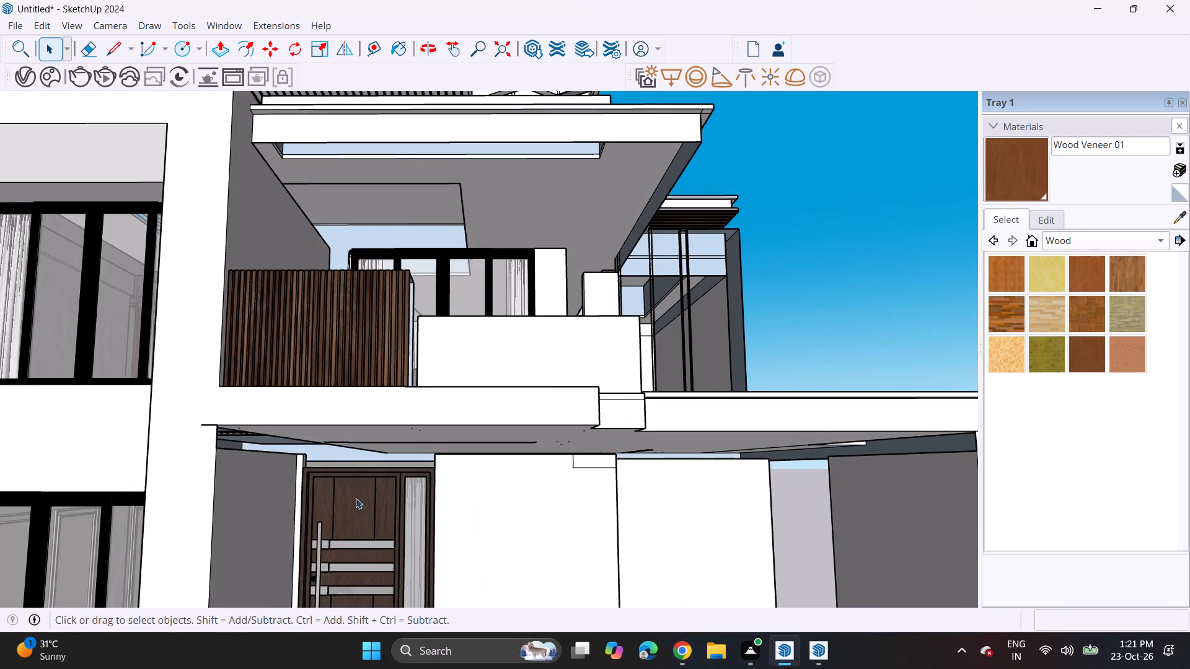
{"action": "scroll", "coordinate": [317, 477], "scroll_direction": "up", "scroll_amount": 4}
{"action": "middle_click_drag", "start_coordinate": [246, 430], "coordinate": [265, 450]}
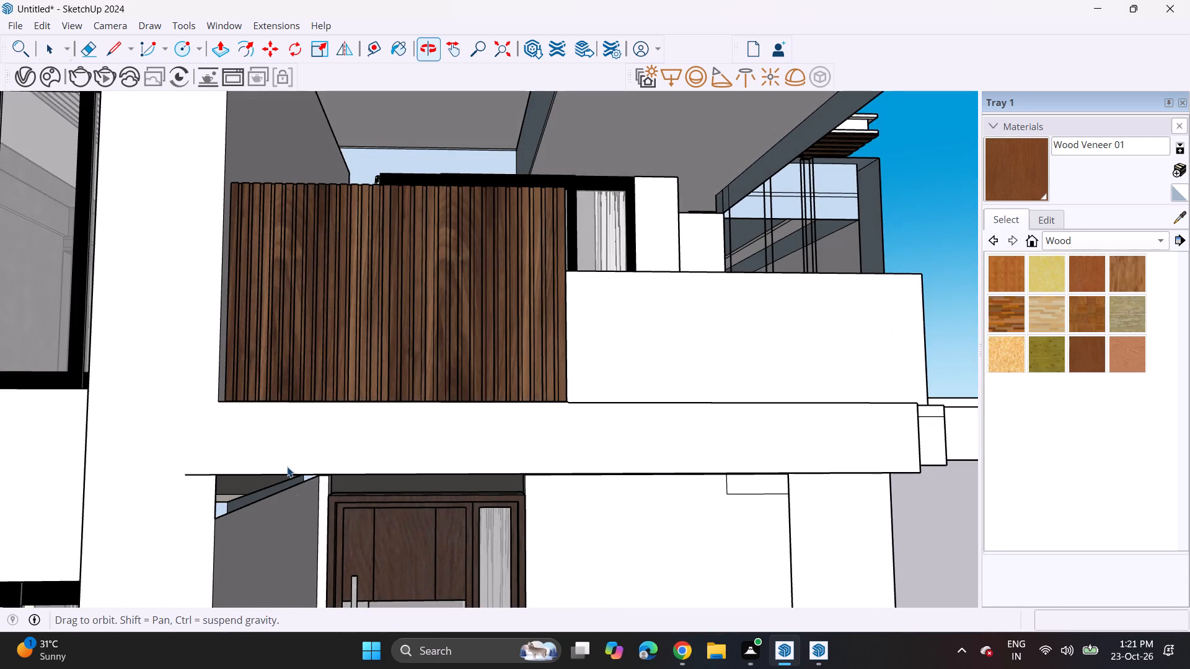
{"action": "scroll", "coordinate": [301, 501], "scroll_direction": "up", "scroll_amount": 4}
{"action": "scroll", "coordinate": [341, 463], "scroll_direction": "down", "scroll_amount": 6}
{"action": "middle_click_drag", "start_coordinate": [591, 491], "coordinate": [582, 423]}
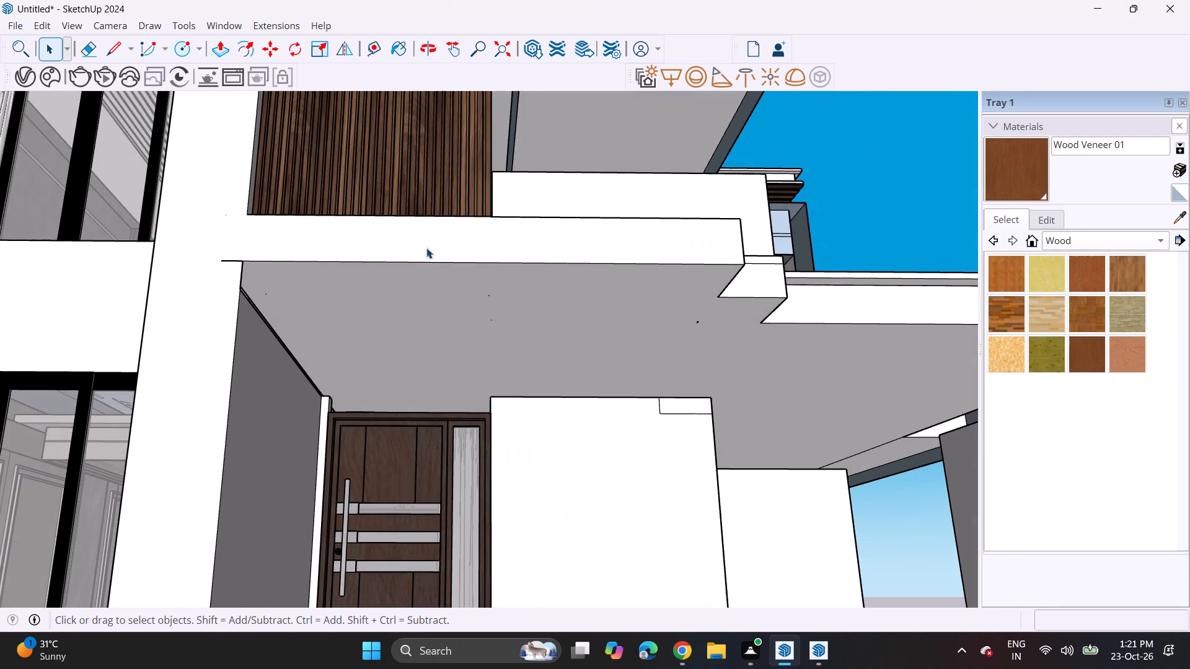
Push/Pull the porch and carport ceiling face down 1' 4".
{"action": "left_click", "coordinate": [221, 46]}
{"action": "left_click", "coordinate": [463, 362]}
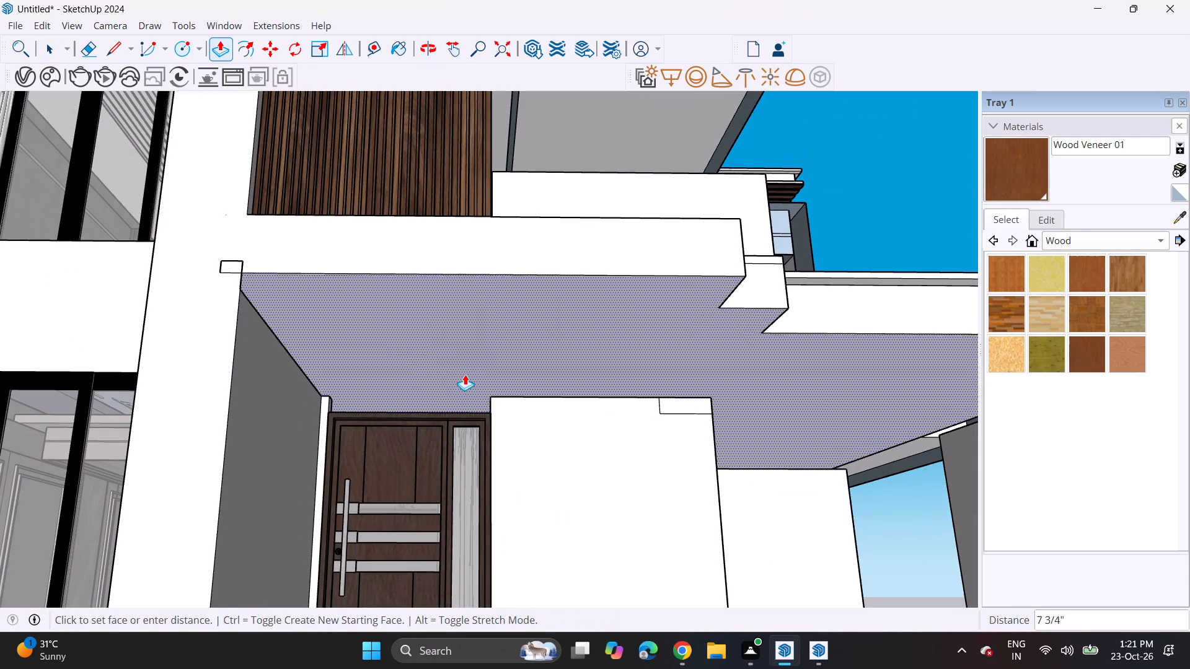
{"action": "left_click", "coordinate": [463, 387]}
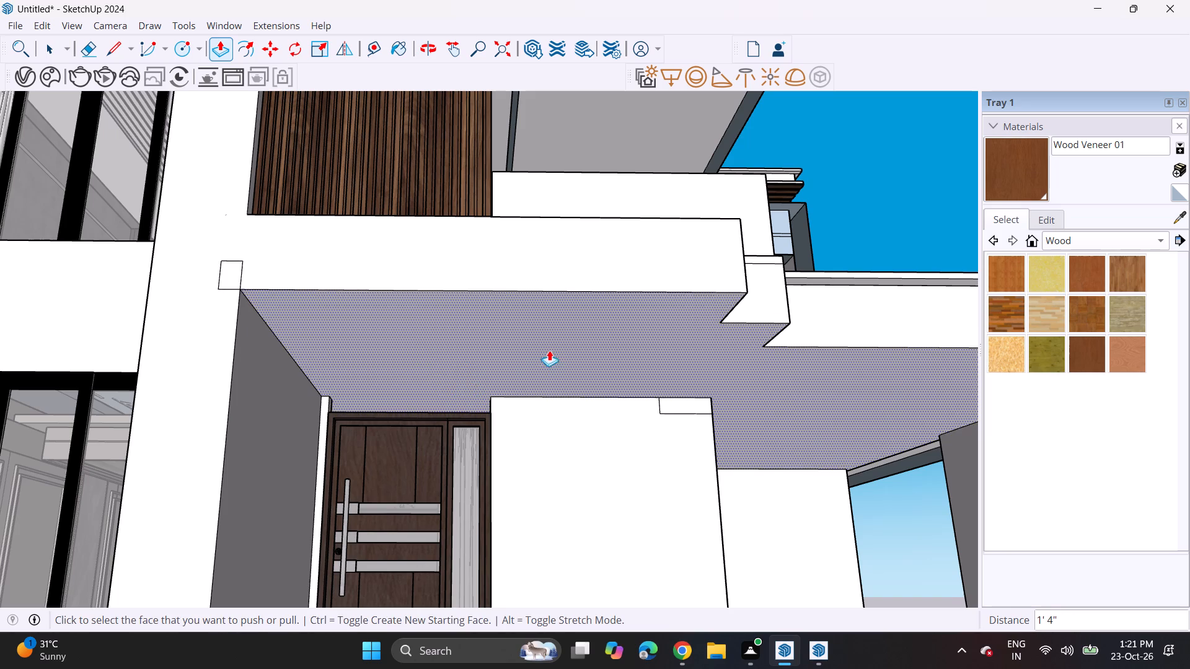
Erase the small leftover rectangle on the tower wall at the end of the porch beam.
{"action": "scroll", "coordinate": [544, 356], "scroll_direction": "down", "scroll_amount": 7}
{"action": "scroll", "coordinate": [613, 390], "scroll_direction": "up", "scroll_amount": 1}
{"action": "middle_click_drag", "start_coordinate": [604, 390], "coordinate": [570, 462]}
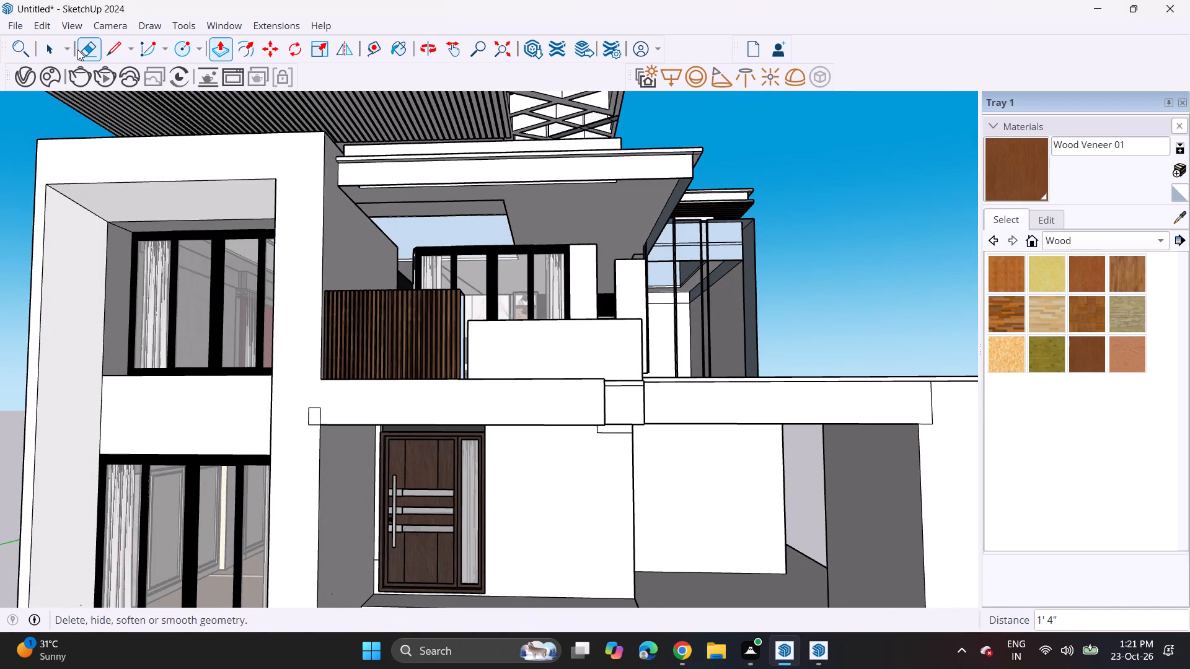
{"action": "left_click", "coordinate": [81, 49]}
{"action": "left_click", "coordinate": [312, 408]}
{"action": "left_click_drag", "start_coordinate": [312, 414], "coordinate": [309, 421]}
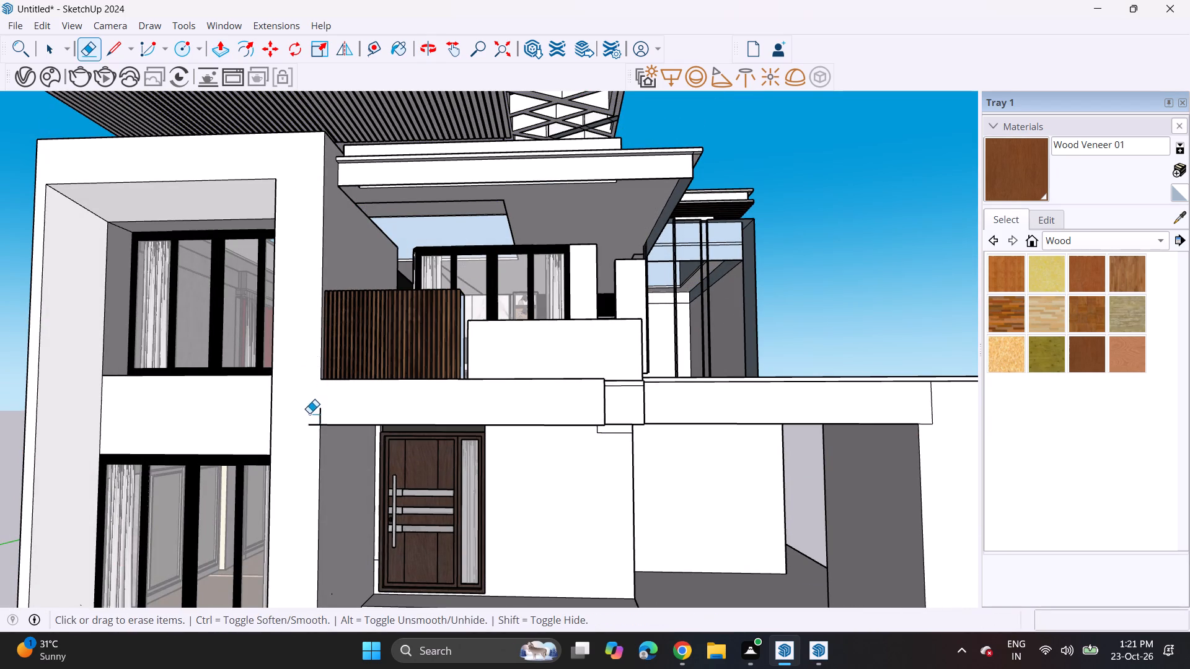
{"action": "left_click_drag", "start_coordinate": [309, 413], "coordinate": [312, 429]}
{"action": "left_click", "coordinate": [323, 412]}
{"action": "left_click_drag", "start_coordinate": [314, 411], "coordinate": [330, 412]}
Erase the leftover corner lines at the top of the wall between the entrance door and the carport.
{"action": "left_click", "coordinate": [620, 432]}
{"action": "middle_click_drag", "start_coordinate": [614, 443], "coordinate": [604, 415]}
{"action": "scroll", "coordinate": [605, 412], "scroll_direction": "up", "scroll_amount": 6}
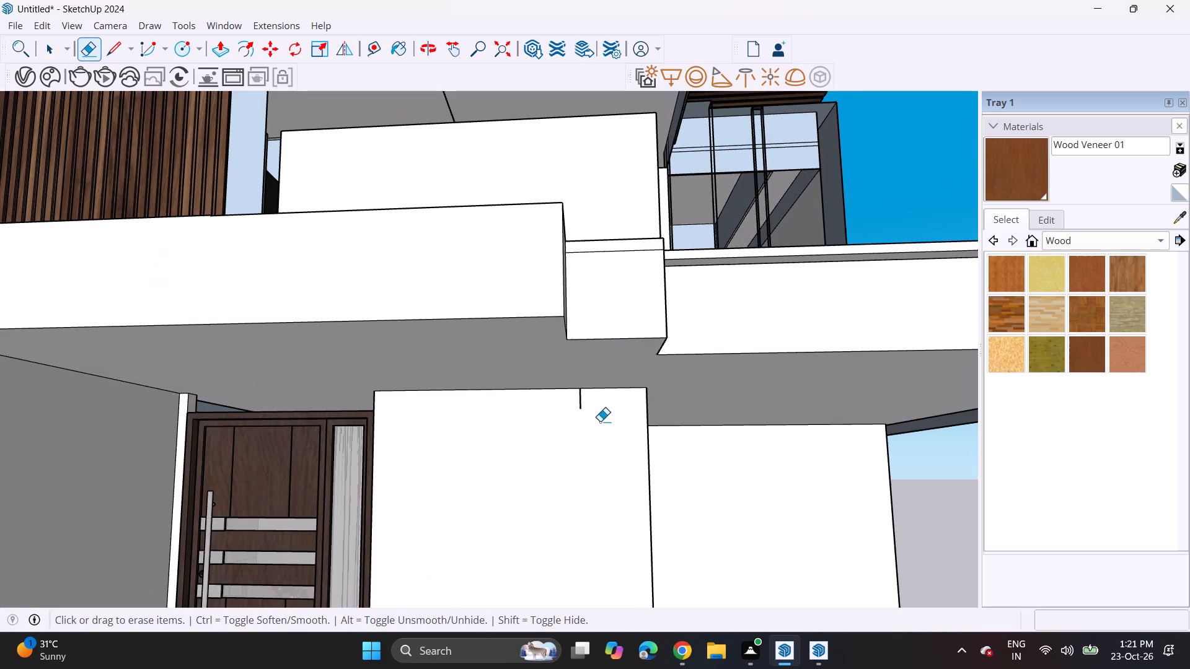
{"action": "left_click", "coordinate": [583, 405]}
Erase the leftover lines on the front beam where it meets the carport's outer column.
{"action": "scroll", "coordinate": [539, 431], "scroll_direction": "down", "scroll_amount": 11}
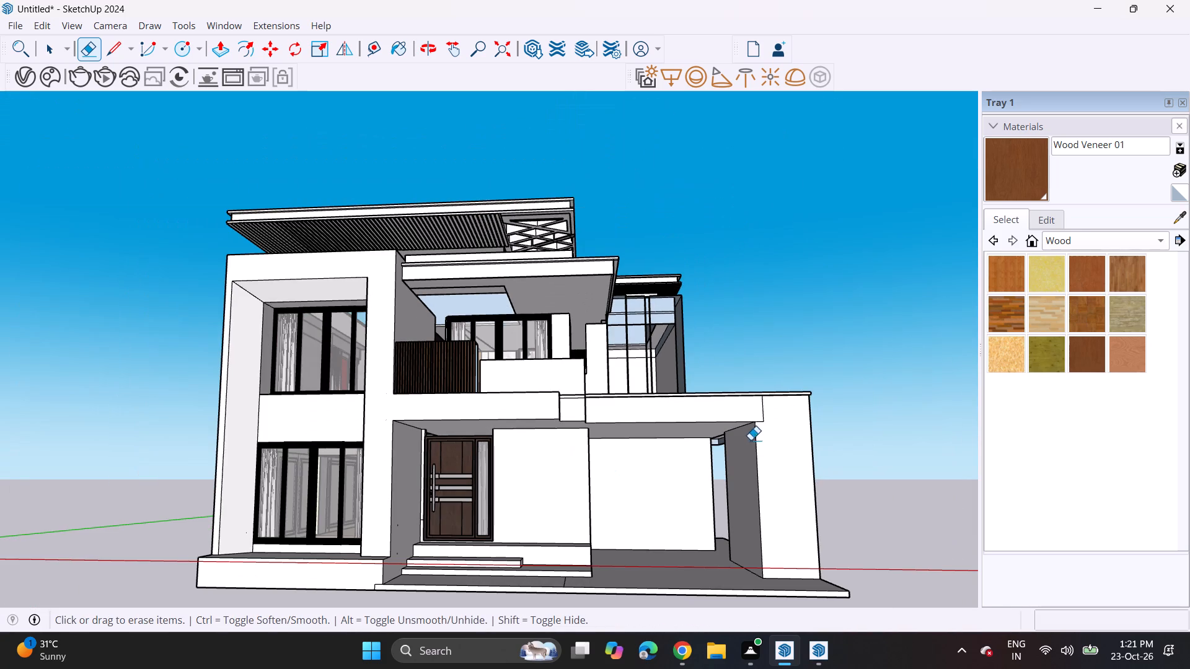
{"action": "left_click_drag", "start_coordinate": [758, 408], "coordinate": [762, 416]}
{"action": "left_click_drag", "start_coordinate": [764, 417], "coordinate": [764, 424]}
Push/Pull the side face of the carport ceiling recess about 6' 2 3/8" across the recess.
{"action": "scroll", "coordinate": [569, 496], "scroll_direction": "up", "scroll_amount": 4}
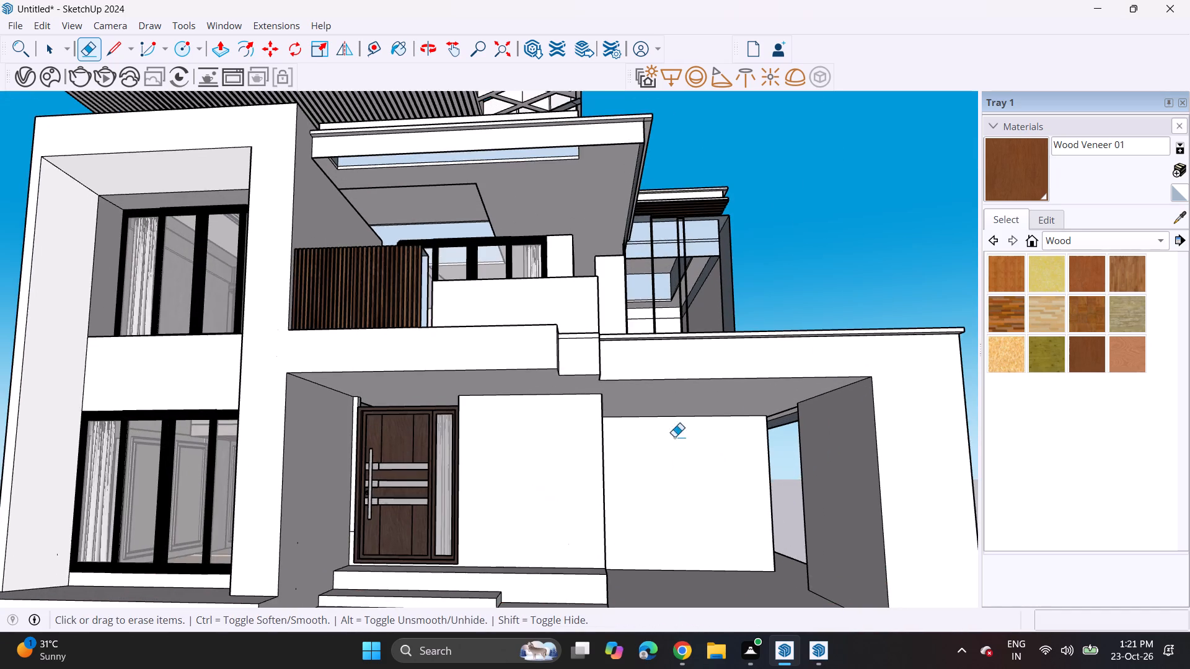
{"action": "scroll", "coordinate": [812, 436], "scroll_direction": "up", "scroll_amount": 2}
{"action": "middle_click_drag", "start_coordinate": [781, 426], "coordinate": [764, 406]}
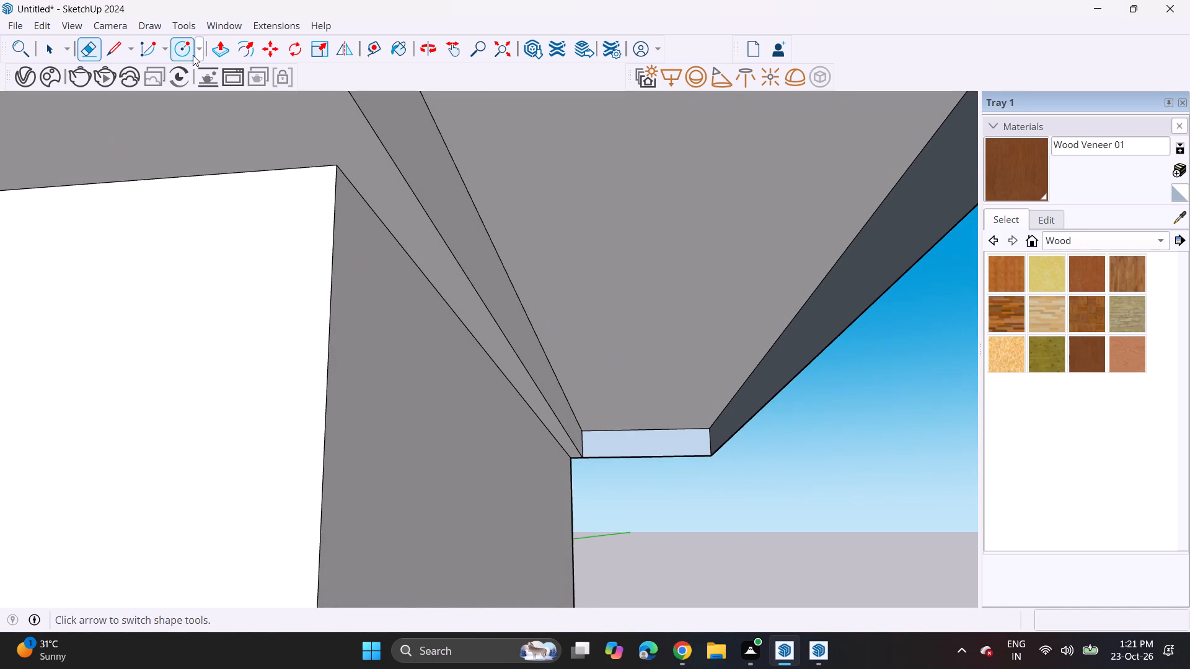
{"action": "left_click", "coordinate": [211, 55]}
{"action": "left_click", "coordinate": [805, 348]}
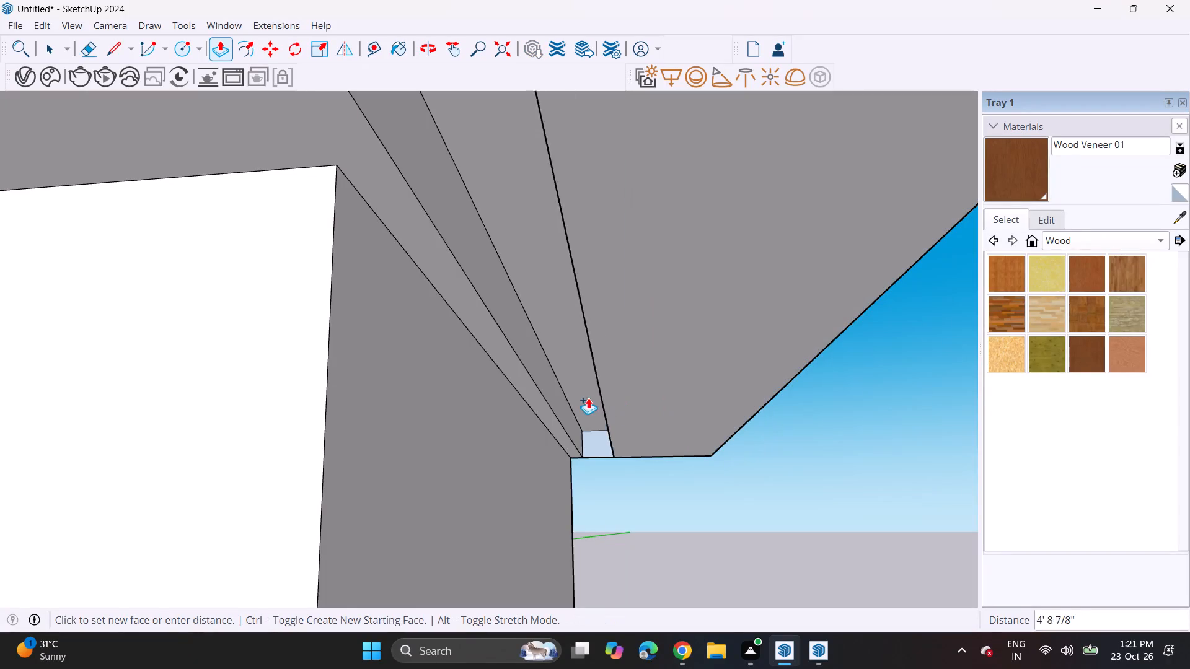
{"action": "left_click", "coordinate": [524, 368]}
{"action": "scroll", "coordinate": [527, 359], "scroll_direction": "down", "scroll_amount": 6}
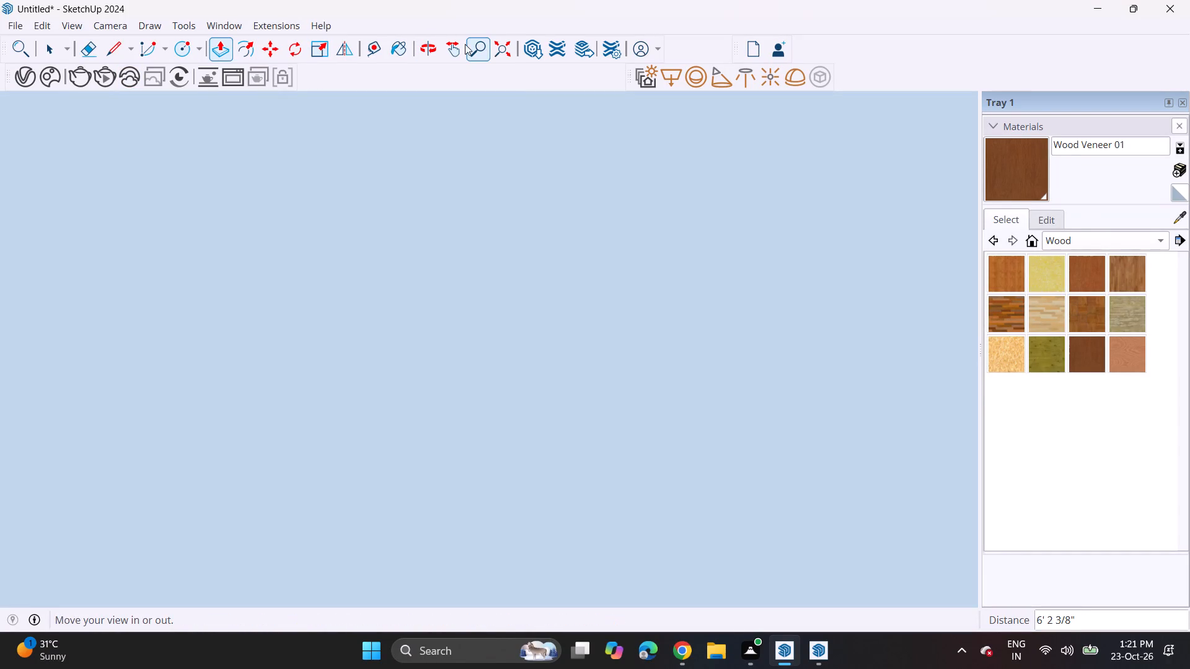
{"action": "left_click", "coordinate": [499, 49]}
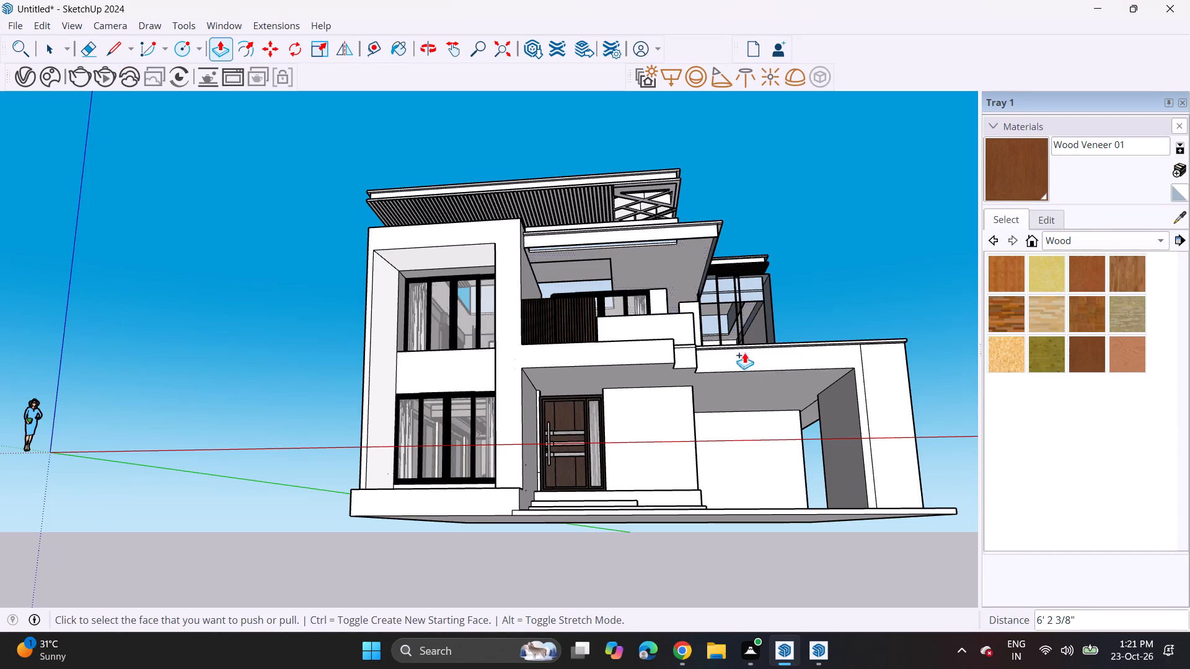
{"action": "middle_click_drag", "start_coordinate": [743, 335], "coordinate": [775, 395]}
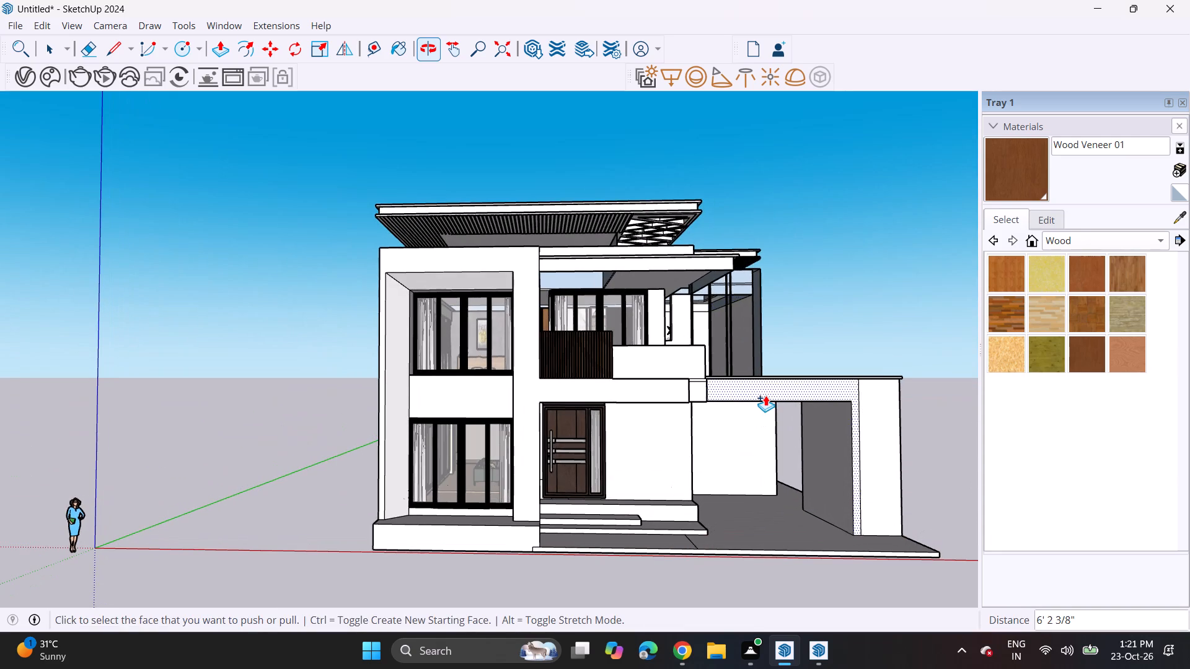
Undo the recess push, the leftover-edge cleanup and the lowering of the porch and carport ceiling.
{"action": "key", "text": "ctrl+z"}
{"action": "key", "text": "ctrl+z"}
{"action": "left_click_drag", "start_coordinate": [765, 395], "coordinate": [761, 384], "text": "ctrl"}
{"action": "key", "text": "ctrl+z"}
{"action": "key", "text": "ctrl+z"}
{"action": "key", "text": "ctrl+z"}
{"action": "key", "text": "ctrl+z"}
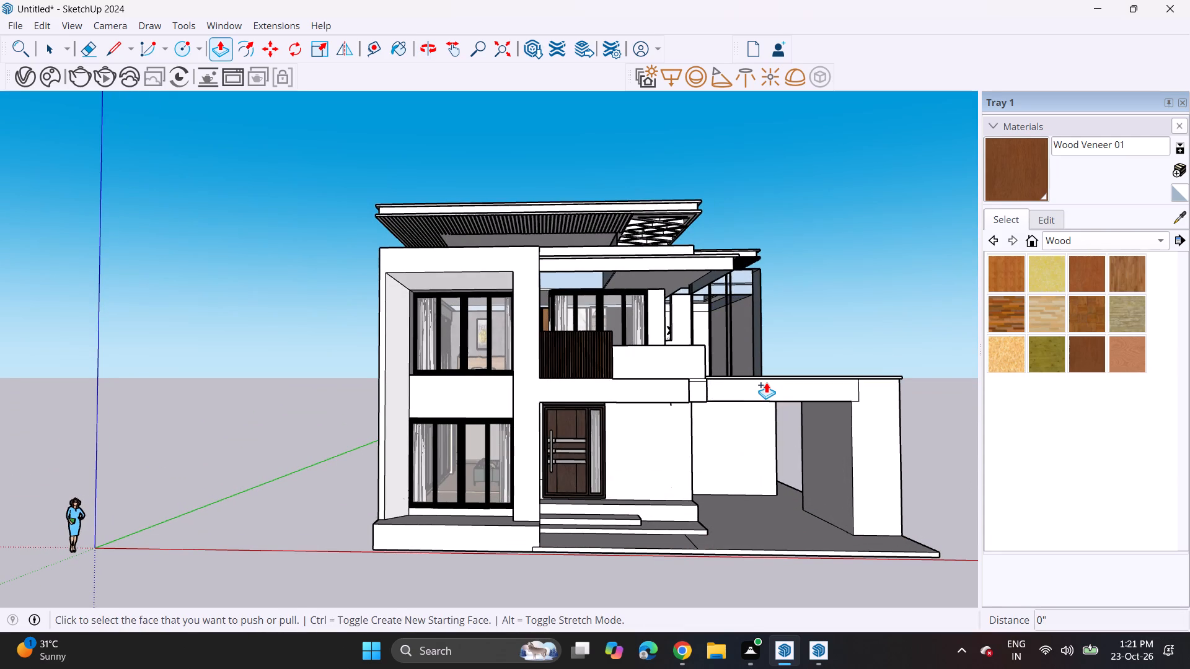
{"action": "key", "text": "ctrl+z"}
{"action": "key", "text": "ctrl+z"}
{"action": "key", "text": "ctrl+z"}
{"action": "key", "text": "ctrl+z"}
{"action": "key", "text": "ctrl+z"}
{"action": "key", "text": "ctrl+z"}
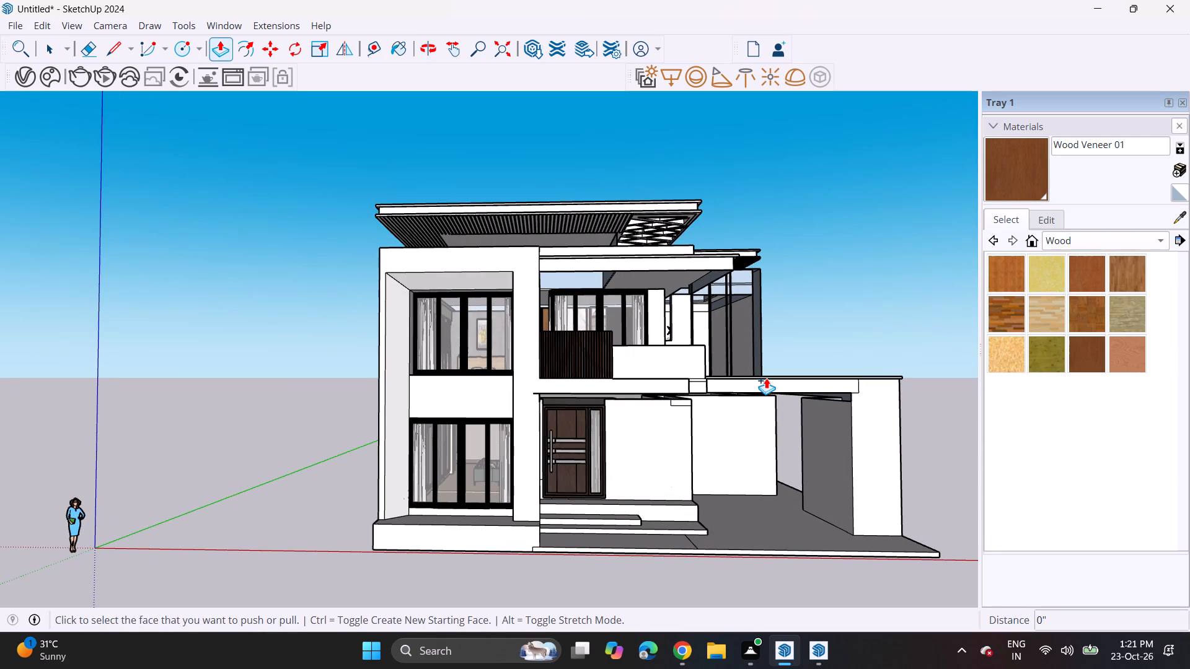
Undo the face removals on the upper balcony canopy, the rear upper-floor walls and the box below the roof.
{"action": "key", "text": "ctrl+z"}
{"action": "key", "text": "ctrl+z"}
{"action": "key", "text": "ctrl+z"}
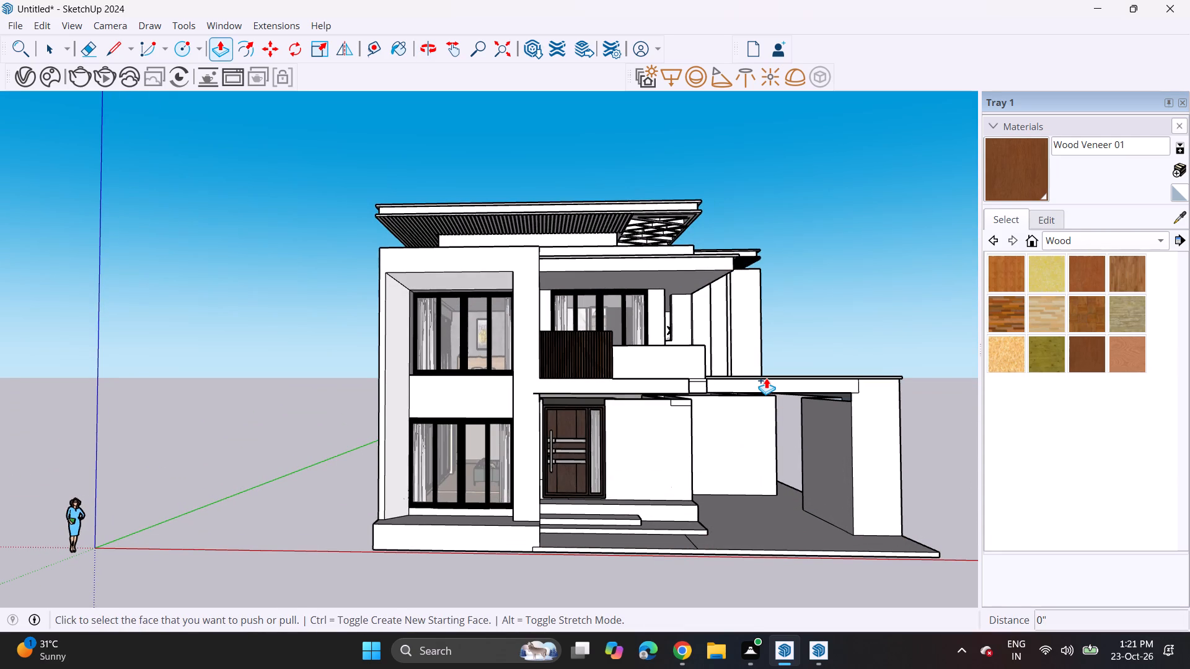
{"action": "middle_click_drag", "start_coordinate": [767, 447], "coordinate": [744, 384]}
{"action": "key", "text": "ctrl+z"}
{"action": "key", "text": "ctrl+z"}
{"action": "key", "text": "ctrl+z"}
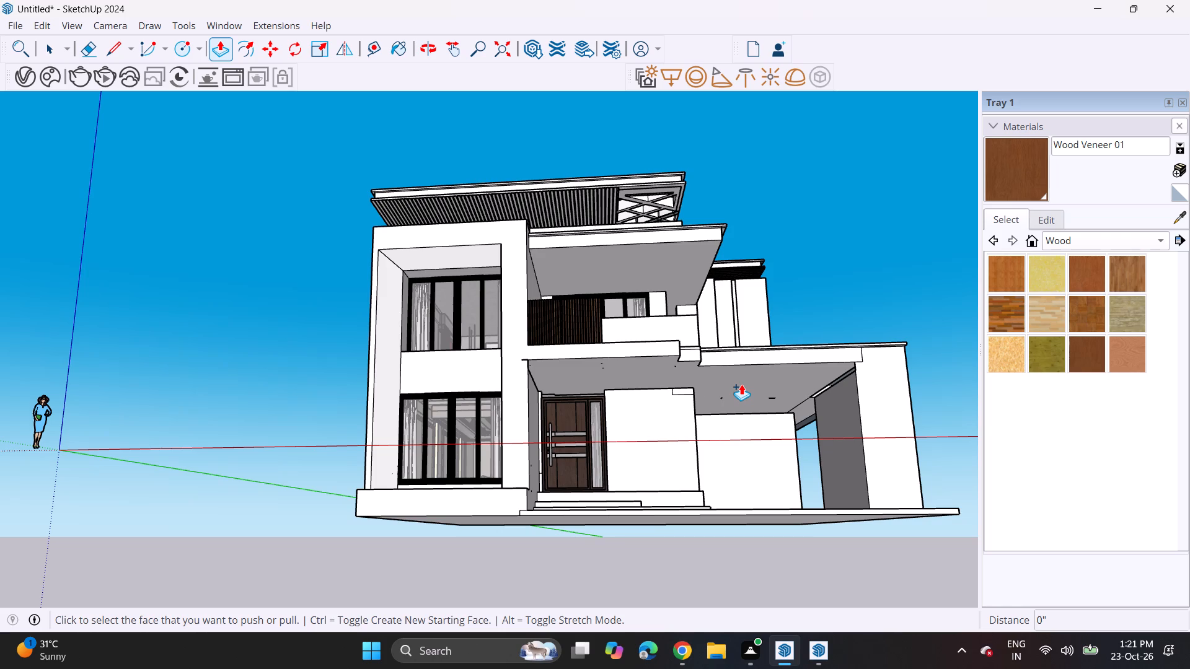
Undo the earlier ceiling and beam edits back to the closed flat porch and carport ceiling and the full-depth projecting balcony front.
{"action": "key", "text": "ctrl+z"}
{"action": "key", "text": "ctrl+z"}
{"action": "key", "text": "ctrl+z"}
{"action": "key", "text": "ctrl+z"}
{"action": "key", "text": "ctrl+z"}
{"action": "key", "text": "ctrl+z"}
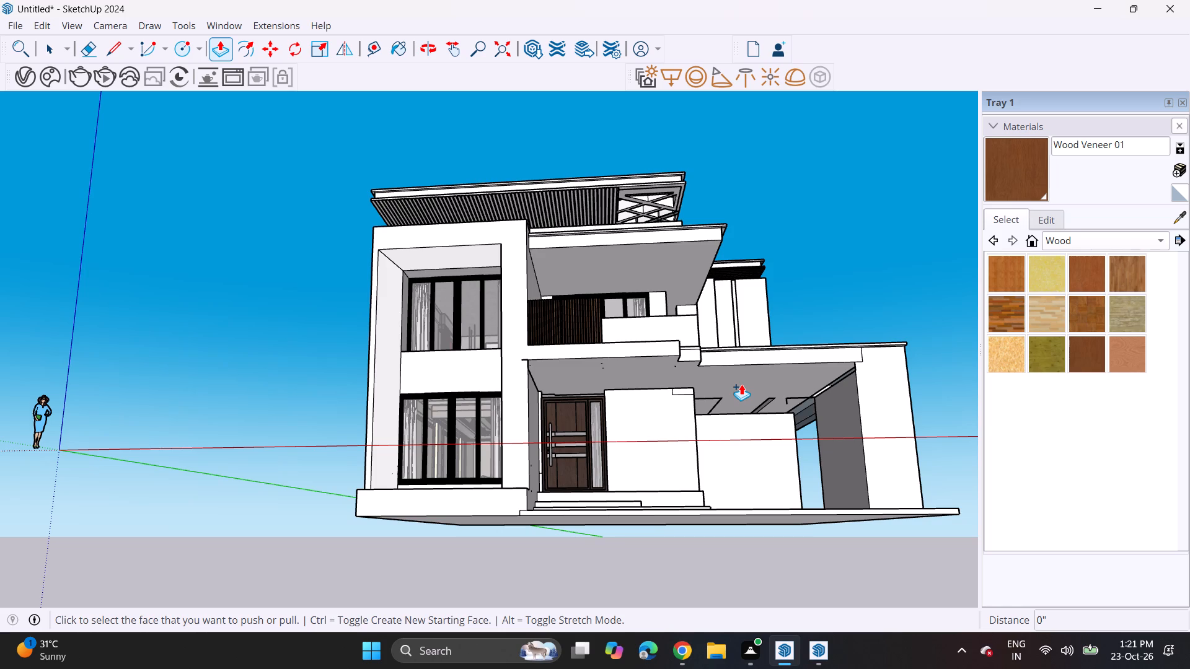
{"action": "key", "text": "ctrl+z"}
{"action": "key", "text": "ctrl+z"}
{"action": "key", "text": "ctrl+z"}
{"action": "key", "text": "ctrl+z"}
{"action": "key", "text": "ctrl+z"}
{"action": "key", "text": "ctrl+z"}
{"action": "key", "text": "ctrl+z"}
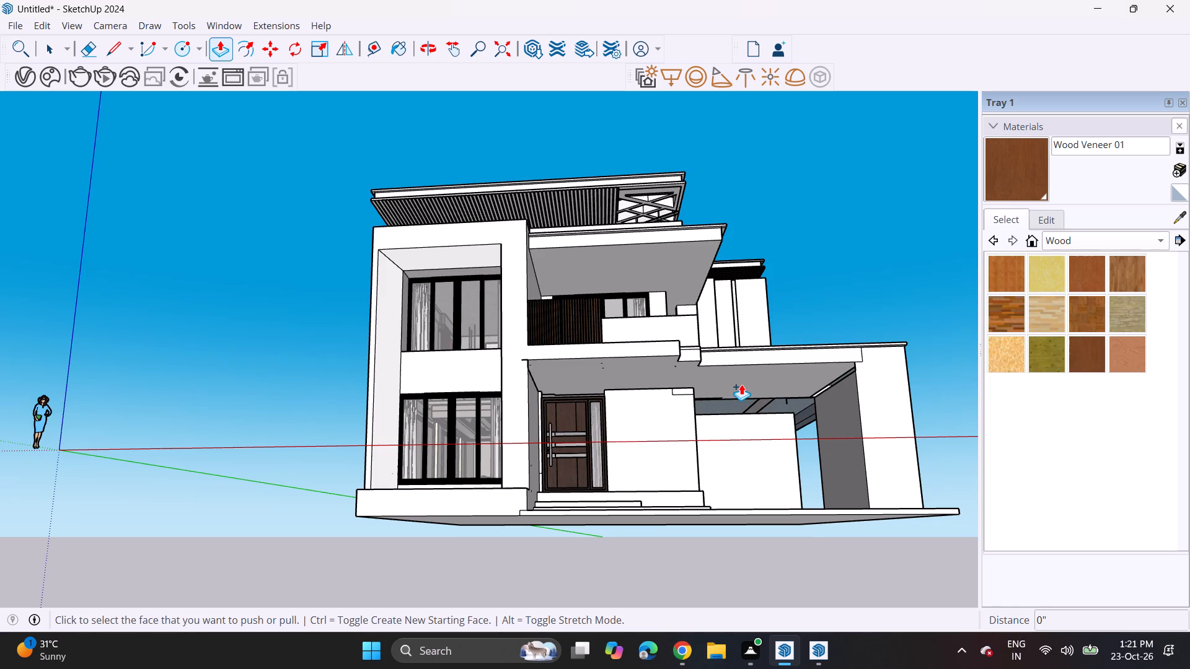
{"action": "key", "text": "ctrl+z"}
{"action": "key", "text": "ctrl+z"}
{"action": "key", "text": "ctrl+z"}
{"action": "key", "text": "ctrl+z"}
{"action": "key", "text": "ctrl+z"}
{"action": "key", "text": "ctrl+z"}
{"action": "key", "text": "ctrl+z"}
{"action": "key", "text": "ctrl+z"}
{"action": "key", "text": "ctrl+z"}
{"action": "key", "text": "ctrl+z"}
{"action": "key", "text": "ctrl+z"}
{"action": "key", "text": "ctrl+z"}
{"action": "key", "text": "ctrl+z"}
{"action": "key", "text": "ctrl+z"}
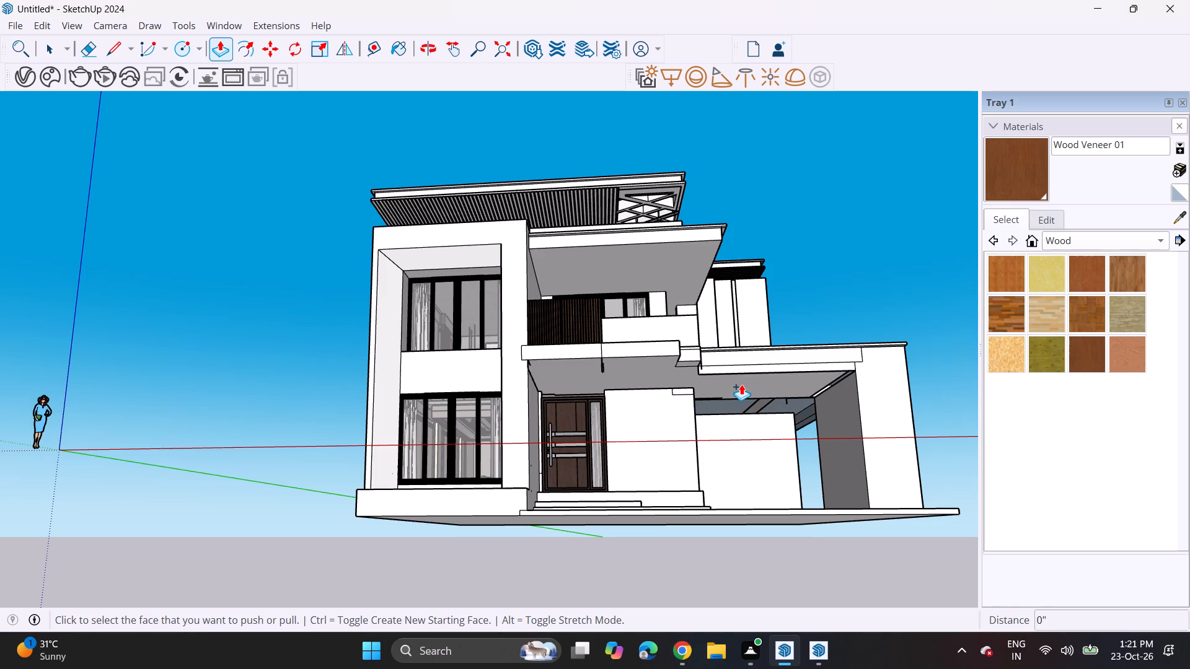
{"action": "key", "text": "ctrl+z"}
{"action": "key", "text": "ctrl+z"}
{"action": "key", "text": "ctrl+z"}
{"action": "key", "text": "ctrl+z"}
{"action": "key", "text": "ctrl+z"}
{"action": "key", "text": "ctrl+z"}
{"action": "key", "text": "ctrl+z"}
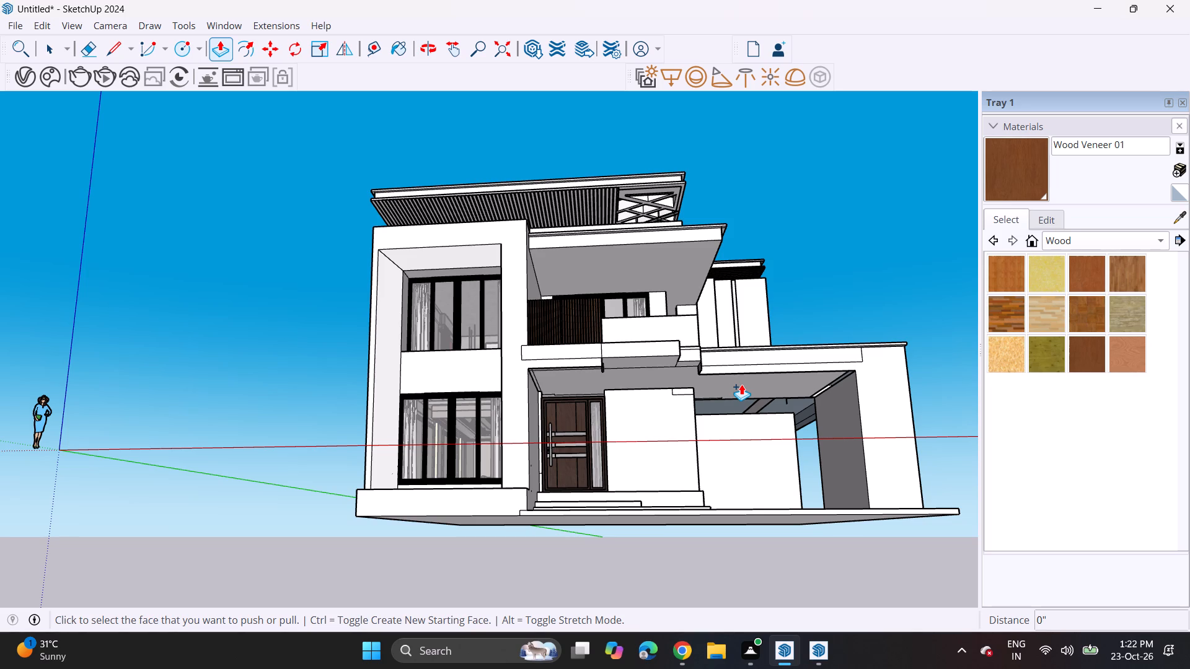
{"action": "key", "text": "ctrl+z"}
{"action": "key", "text": "ctrl+z"}
{"action": "key", "text": "ctrl+z"}
{"action": "key", "text": "ctrl+z"}
{"action": "key", "text": "ctrl+z"}
{"action": "key", "text": "ctrl+z"}
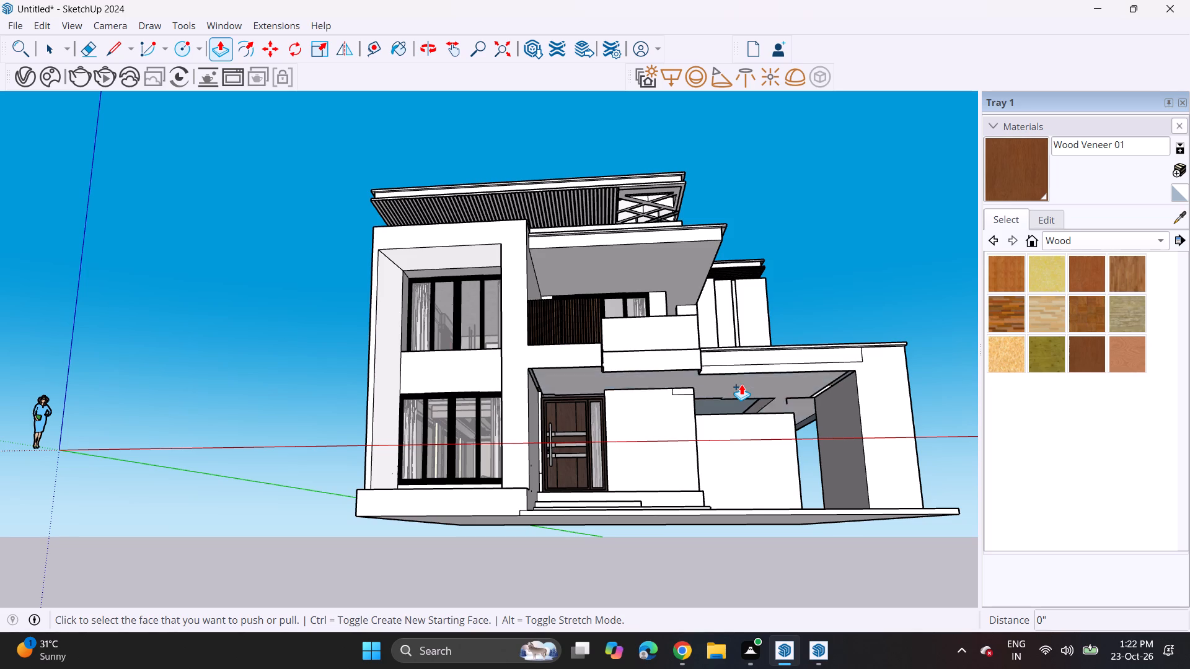
{"action": "key", "text": "ctrl+z"}
{"action": "key", "text": "ctrl+z"}
{"action": "key", "text": "ctrl+z"}
{"action": "key", "text": "ctrl+z"}
{"action": "key", "text": "ctrl+z"}
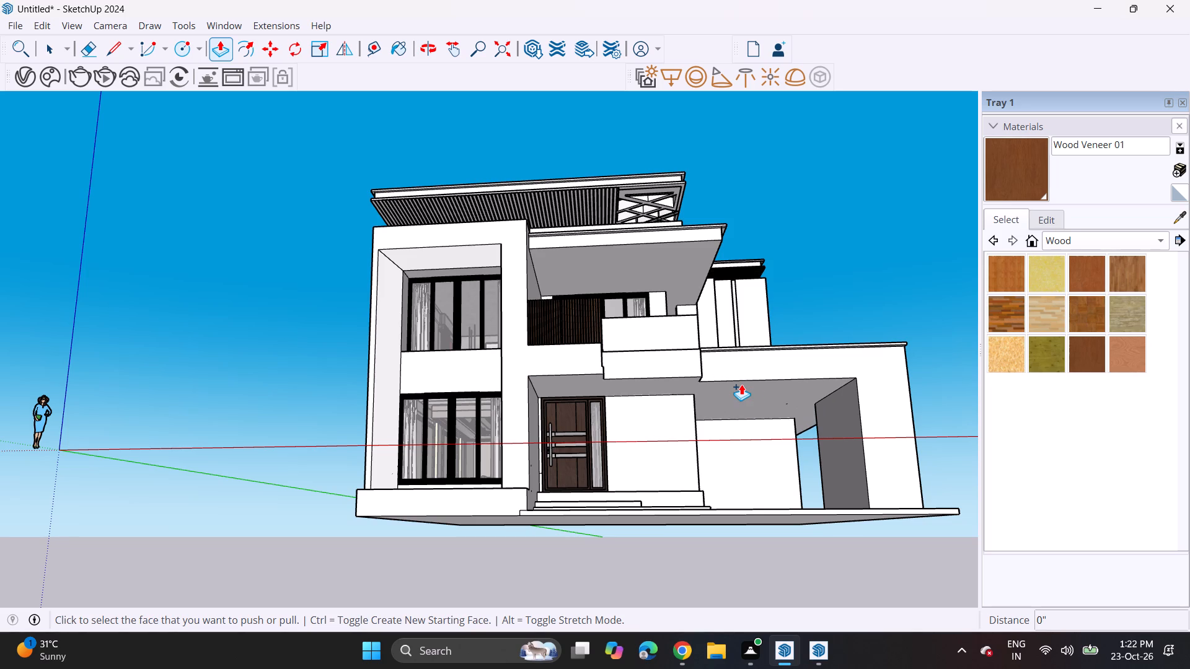
Raise the porch and carport ceiling face with Push/Pull, using about 7 11/16" for the final push.
{"action": "scroll", "coordinate": [731, 400], "scroll_direction": "up", "scroll_amount": 4}
{"action": "left_click", "coordinate": [729, 409]}
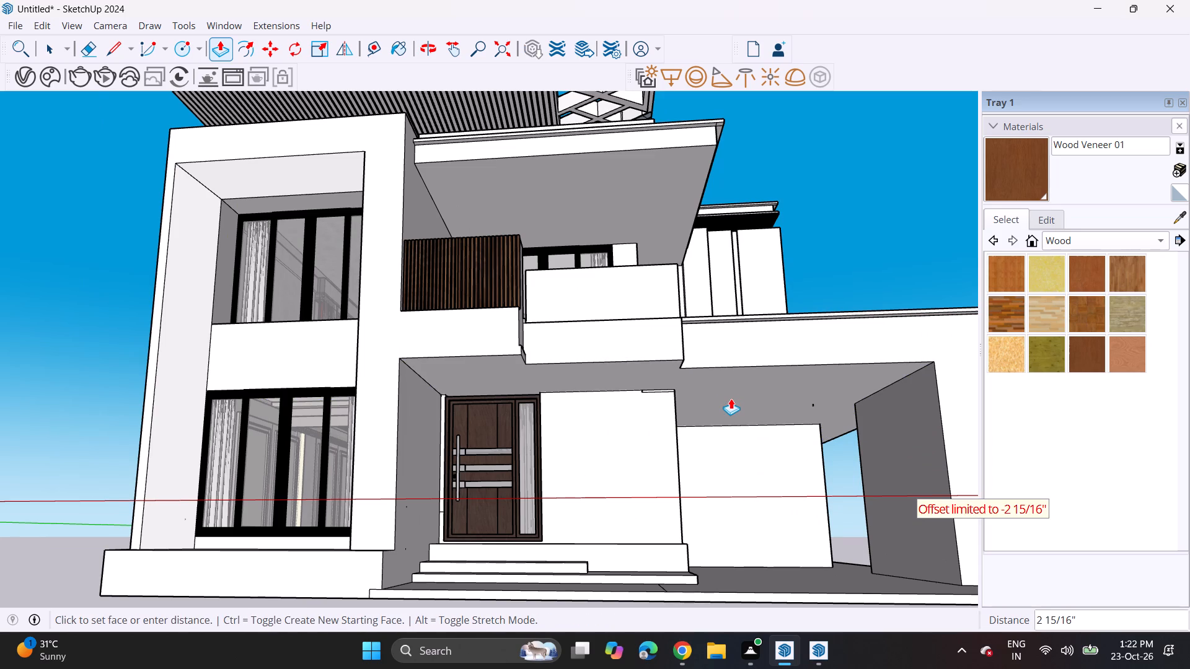
{"action": "left_click", "coordinate": [733, 389]}
{"action": "left_click", "coordinate": [715, 408]}
{"action": "left_click", "coordinate": [716, 399]}
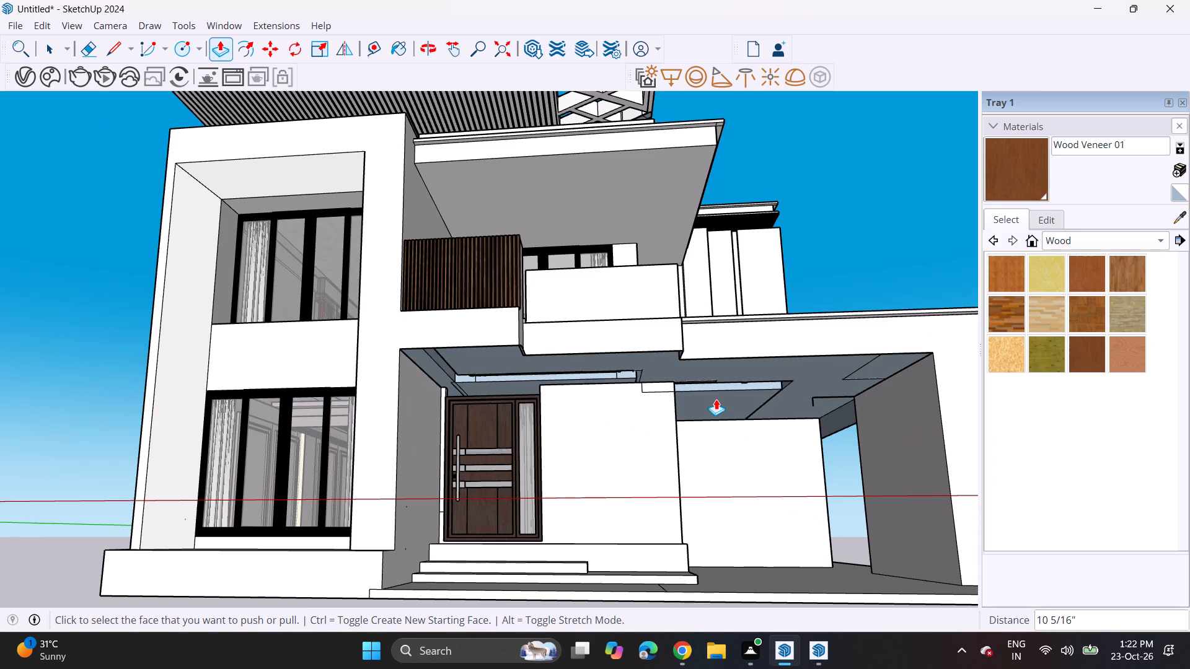
{"action": "key", "text": "ctrl+z"}
{"action": "left_click", "coordinate": [716, 399]}
{"action": "left_click", "coordinate": [720, 394]}
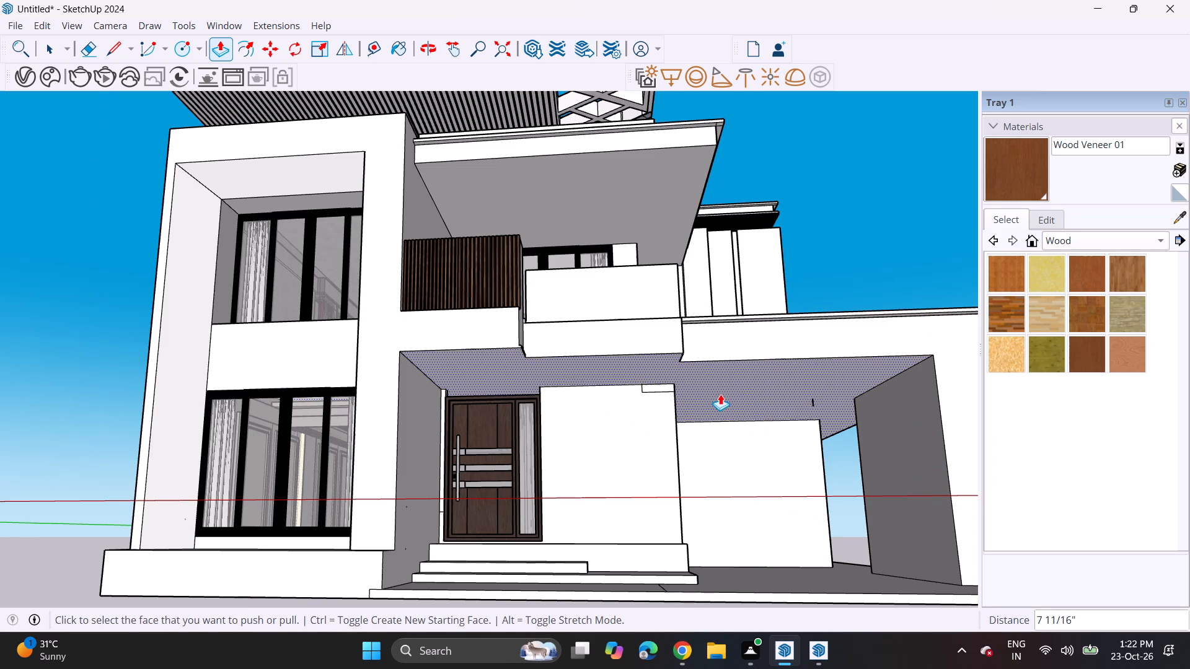
Scale the entrance door taller so its top edge meets the porch ceiling.
{"action": "scroll", "coordinate": [482, 388], "scroll_direction": "up", "scroll_amount": 1}
{"action": "middle_click_drag", "start_coordinate": [485, 391], "coordinate": [481, 415]}
{"action": "scroll", "coordinate": [480, 412], "scroll_direction": "up", "scroll_amount": 10}
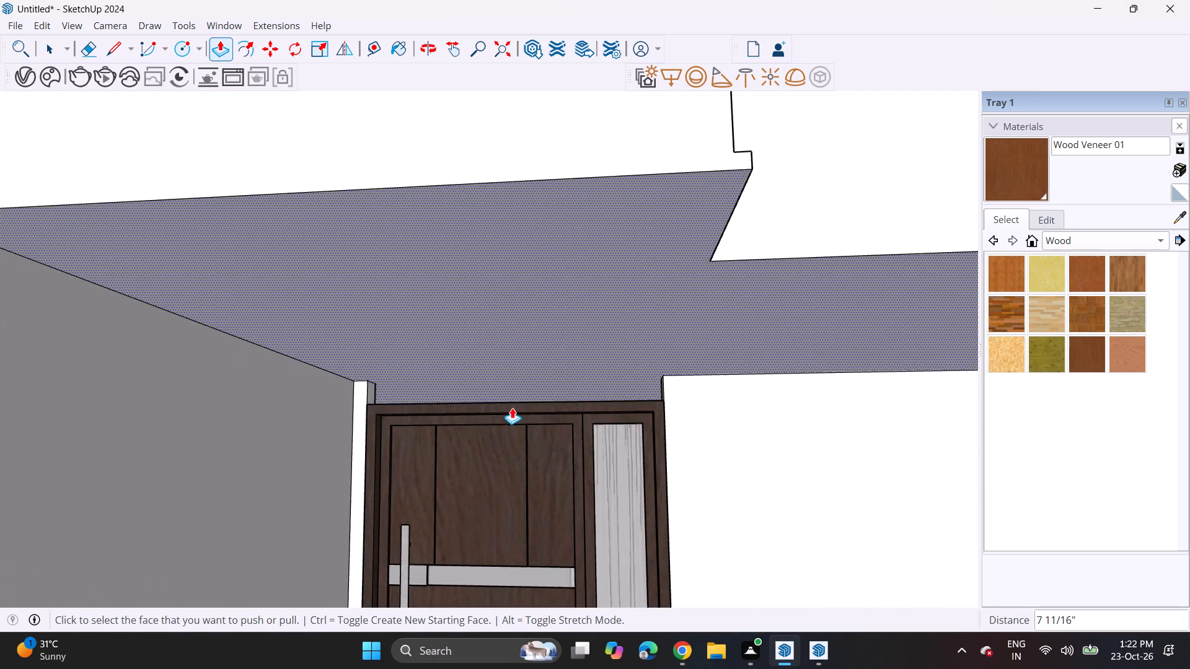
{"action": "middle_click_drag", "start_coordinate": [508, 406], "coordinate": [464, 422]}
{"action": "key", "text": "space"}
{"action": "left_click", "coordinate": [451, 457]}
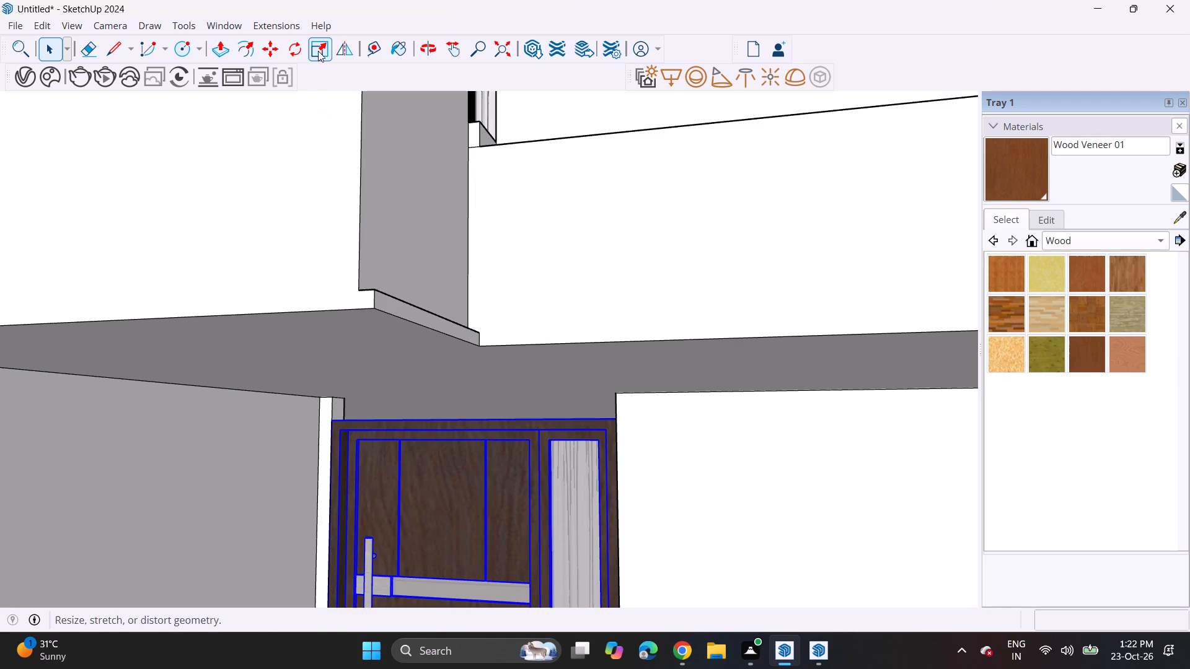
{"action": "left_click", "coordinate": [313, 46]}
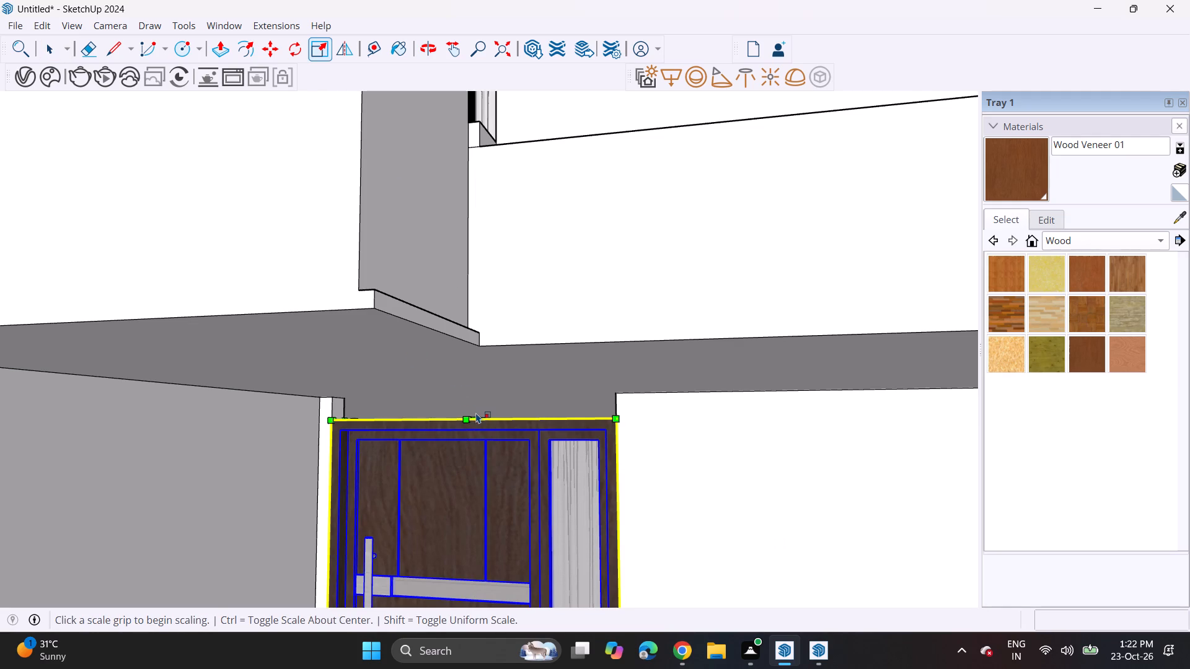
{"action": "left_click", "coordinate": [476, 415]}
{"action": "left_click", "coordinate": [500, 377]}
{"action": "scroll", "coordinate": [462, 387], "scroll_direction": "down", "scroll_amount": 4}
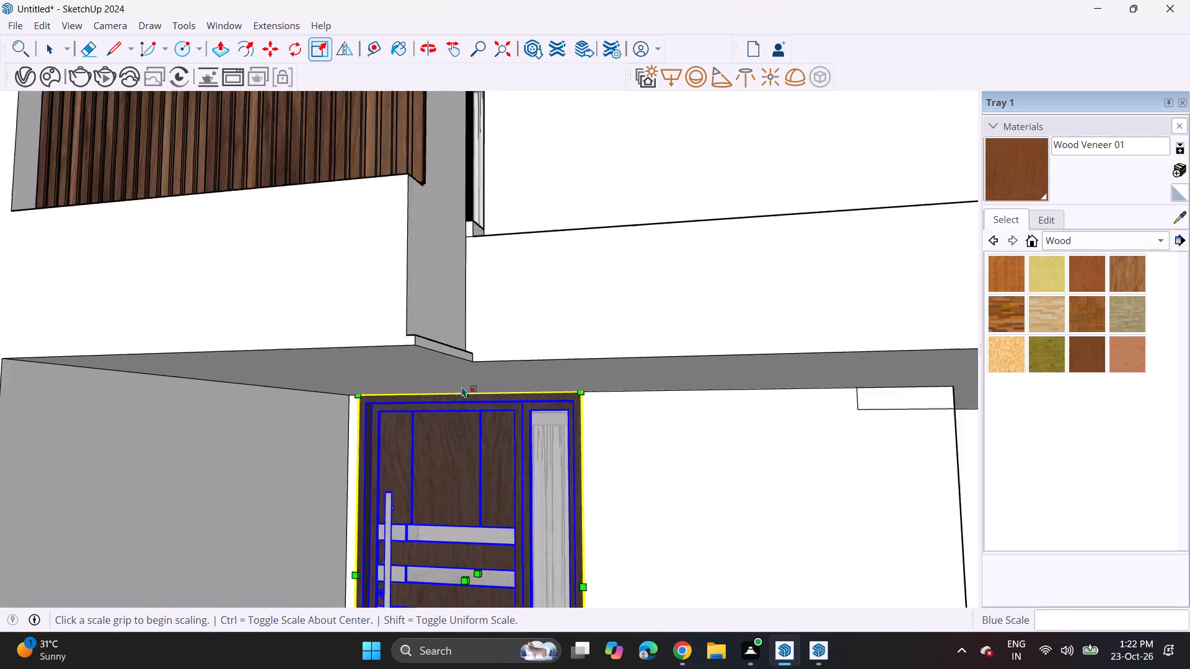
{"action": "scroll", "coordinate": [462, 387], "scroll_direction": "down", "scroll_amount": 8}
{"action": "middle_click_drag", "start_coordinate": [450, 390], "coordinate": [509, 391]}
{"action": "scroll", "coordinate": [508, 391], "scroll_direction": "down", "scroll_amount": 6}
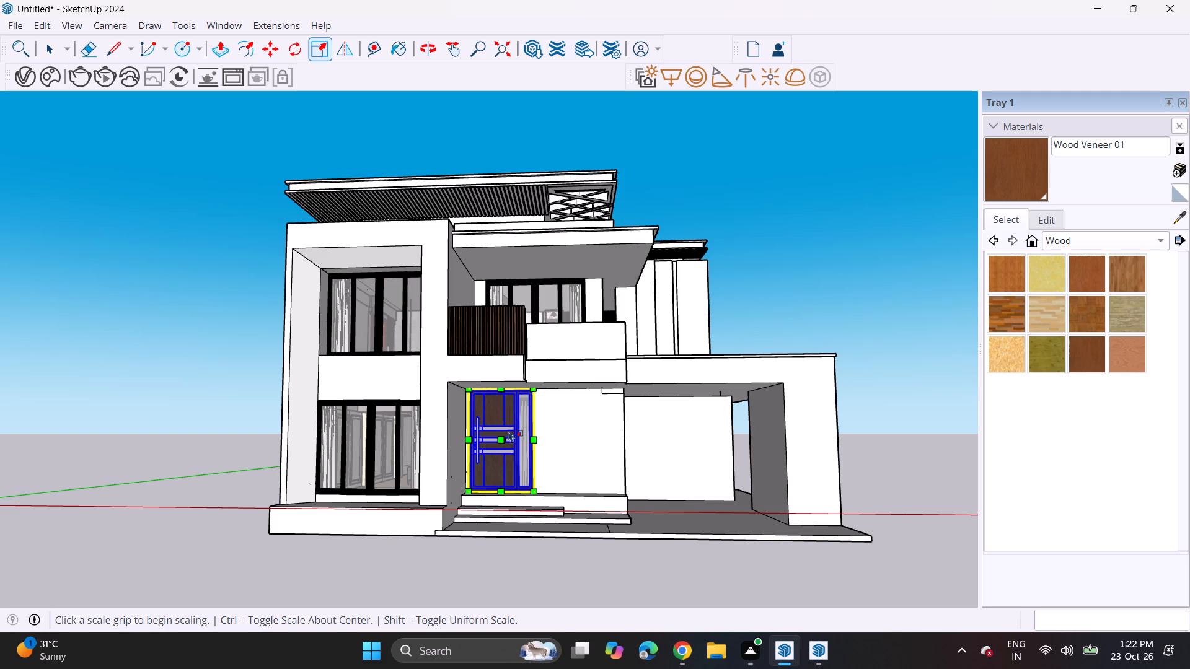
{"action": "scroll", "coordinate": [601, 393], "scroll_direction": "down", "scroll_amount": 4}
{"action": "middle_click_drag", "start_coordinate": [576, 452], "coordinate": [597, 471]}
{"action": "scroll", "coordinate": [597, 466], "scroll_direction": "up", "scroll_amount": 1}
{"action": "key", "text": "space"}
{"action": "left_click", "coordinate": [718, 331]}
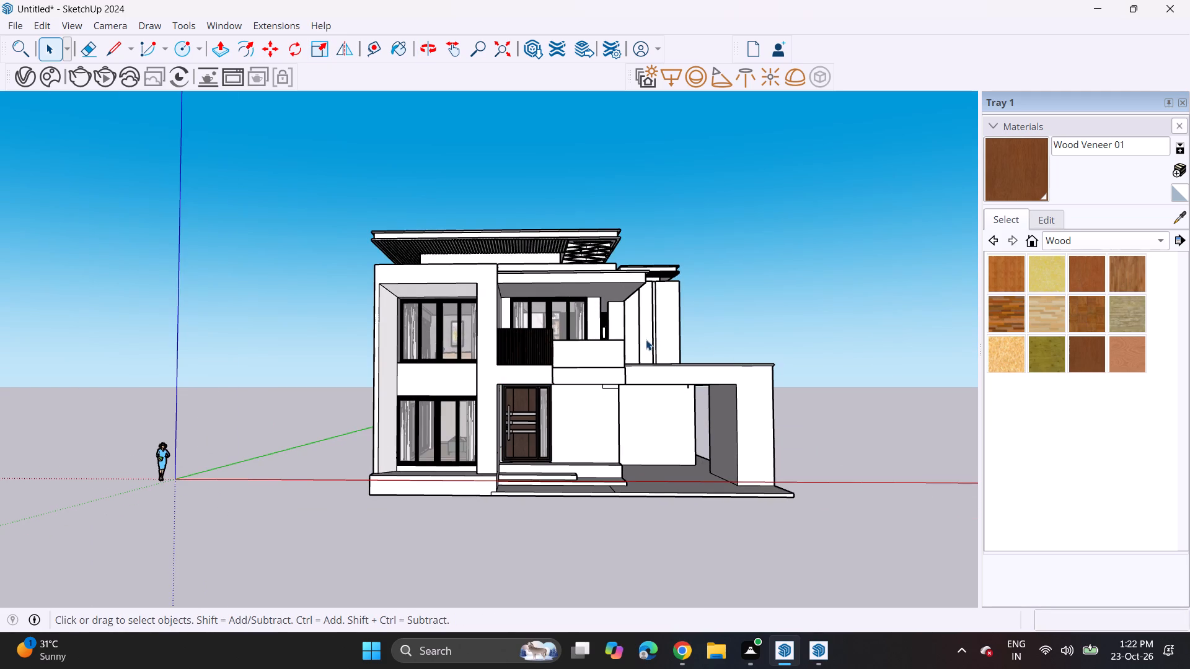
Delete the short stray line on the carport ceiling.
{"action": "middle_click_drag", "start_coordinate": [695, 345], "coordinate": [690, 318]}
{"action": "scroll", "coordinate": [690, 318], "scroll_direction": "up", "scroll_amount": 7}
{"action": "left_click", "coordinate": [687, 385]}
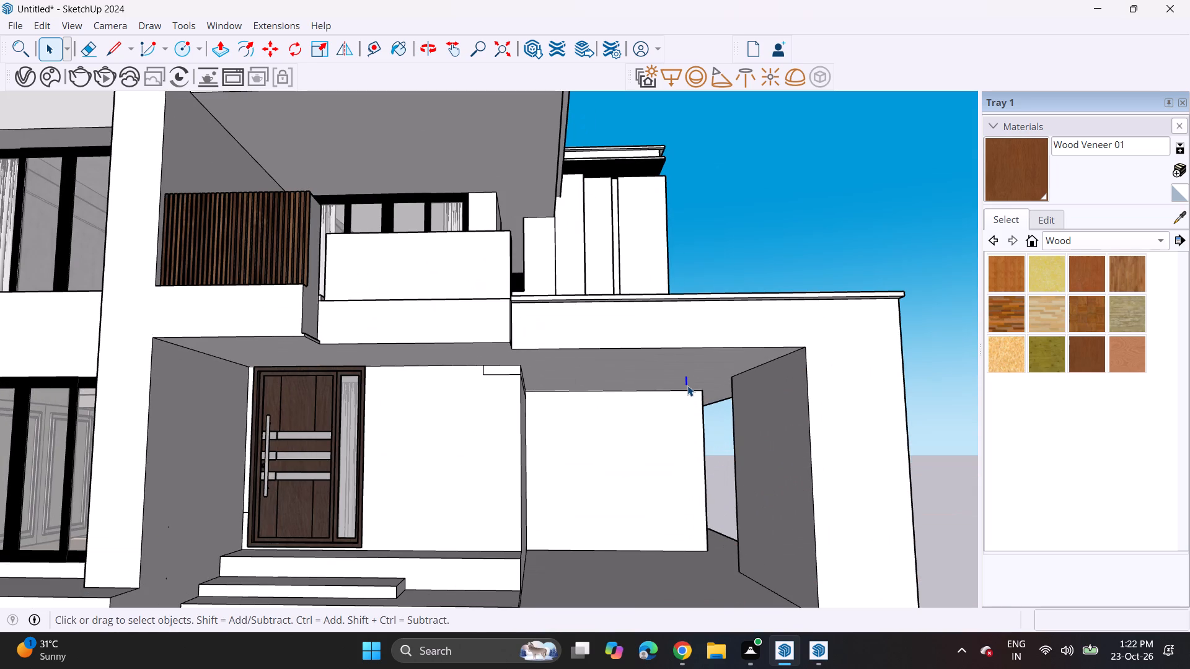
{"action": "key", "text": "Delete"}
Delete the leftover rectangle lines at the top corner of the wall between the entrance door and the carport.
{"action": "scroll", "coordinate": [692, 390], "scroll_direction": "down", "scroll_amount": 6}
{"action": "scroll", "coordinate": [604, 390], "scroll_direction": "up", "scroll_amount": 6}
{"action": "left_click", "coordinate": [588, 378]}
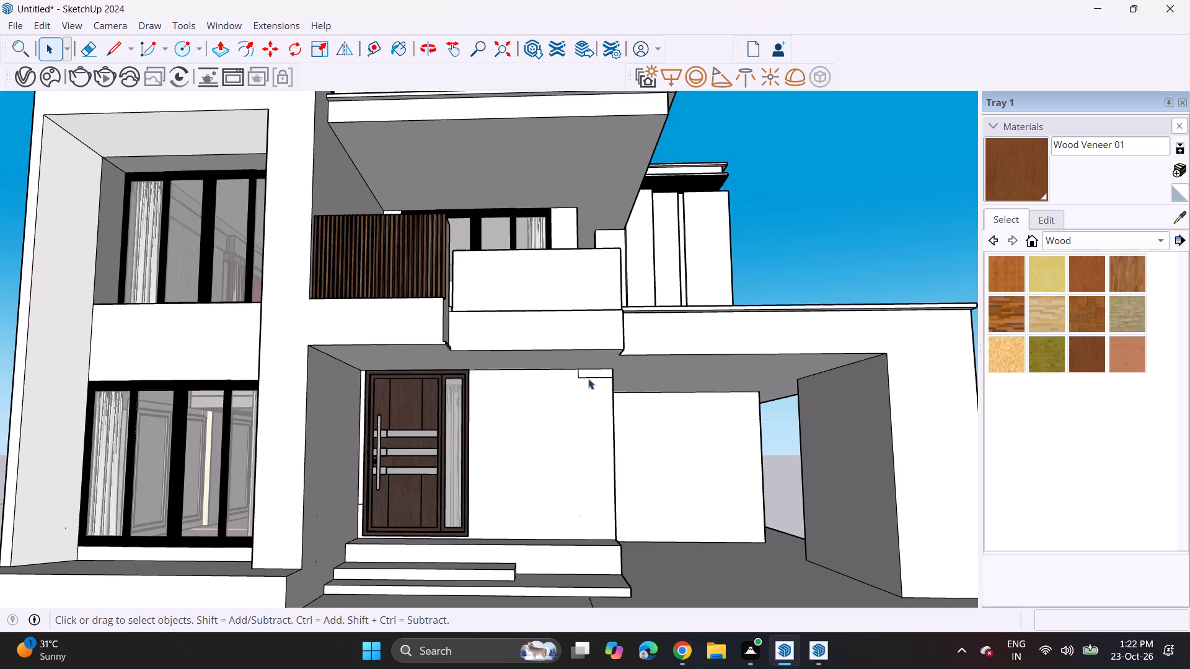
{"action": "key", "text": "Delete"}
{"action": "left_click", "coordinate": [578, 378]}
{"action": "key", "text": "Delete"}
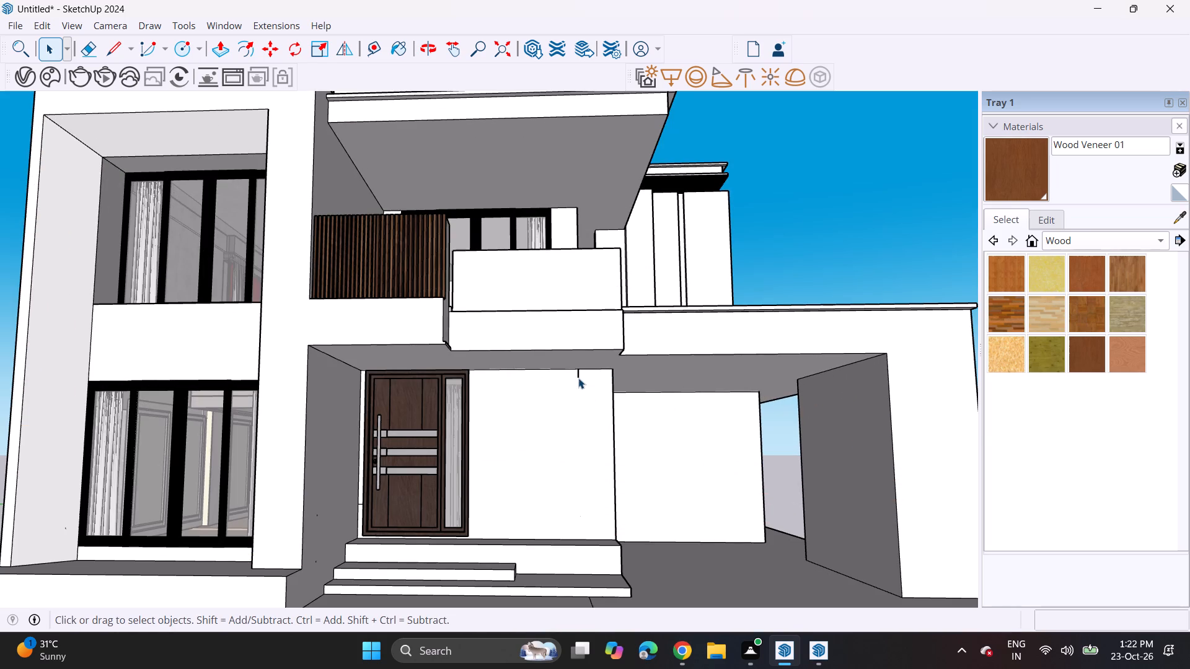
{"action": "left_click", "coordinate": [578, 375]}
{"action": "key", "text": "Delete"}
Pull the tower's upper outer side panel outward 2' 3 15/16" and repeat that distance on the side faces below and above it.
{"action": "scroll", "coordinate": [574, 385], "scroll_direction": "down", "scroll_amount": 5}
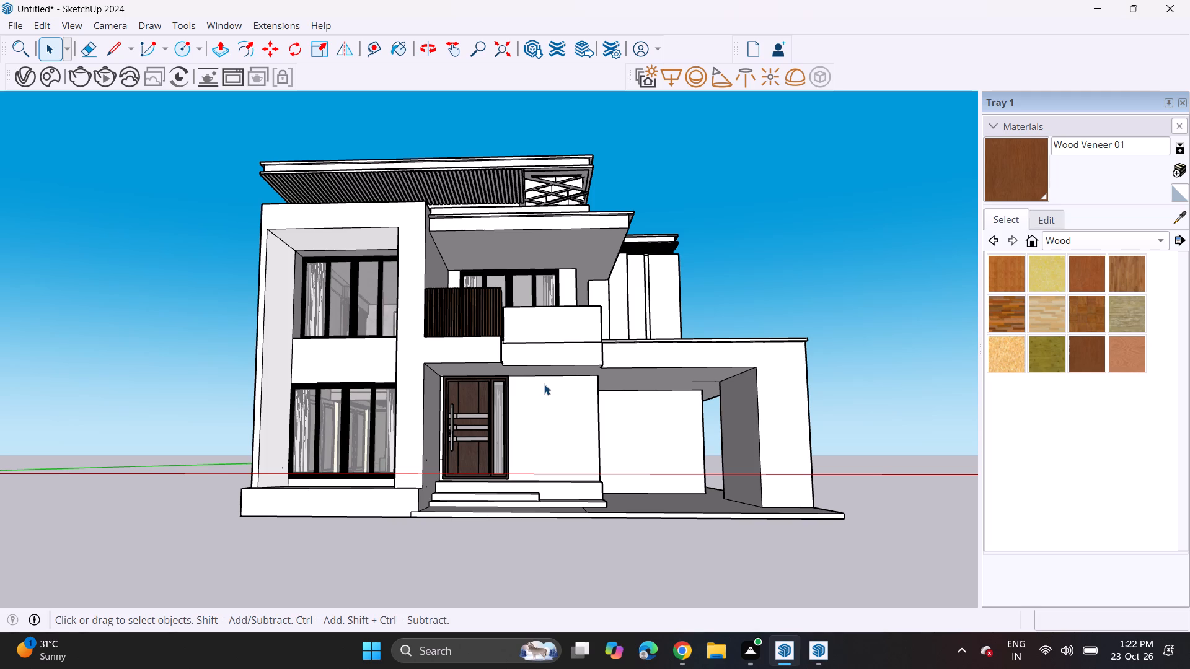
{"action": "scroll", "coordinate": [540, 388], "scroll_direction": "down", "scroll_amount": 2}
{"action": "scroll", "coordinate": [467, 473], "scroll_direction": "down", "scroll_amount": 5}
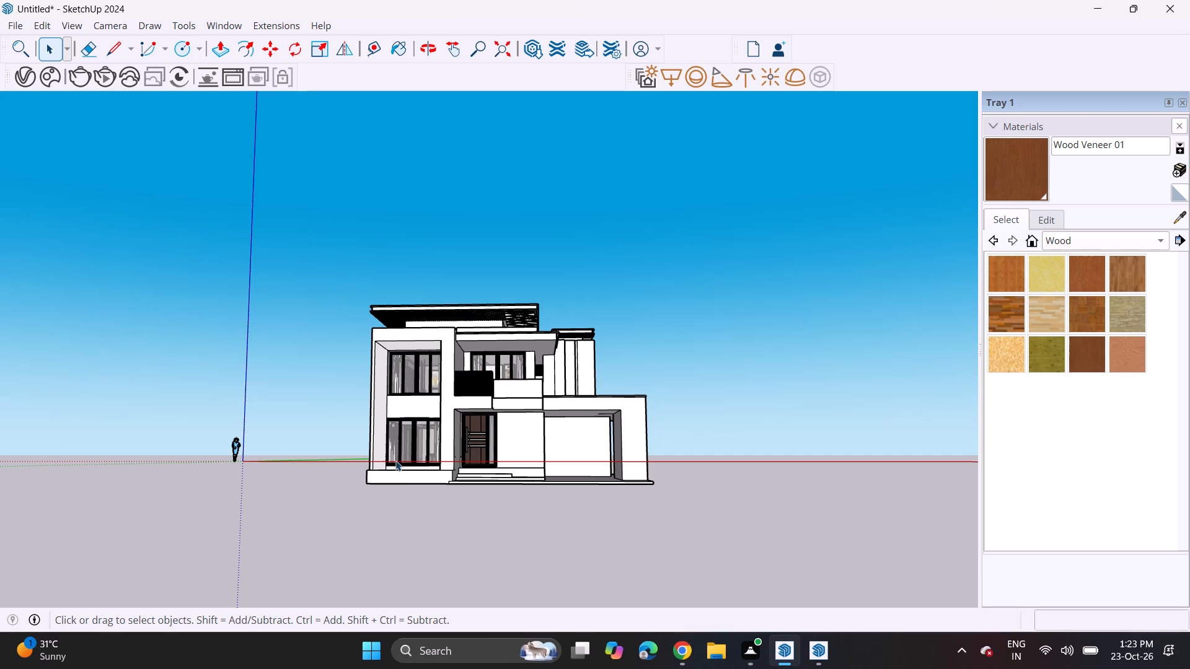
{"action": "middle_click_drag", "start_coordinate": [317, 475], "coordinate": [319, 543]}
{"action": "scroll", "coordinate": [384, 503], "scroll_direction": "up", "scroll_amount": 5}
{"action": "scroll", "coordinate": [345, 427], "scroll_direction": "up", "scroll_amount": 1}
{"action": "middle_click_drag", "start_coordinate": [353, 427], "coordinate": [394, 448]}
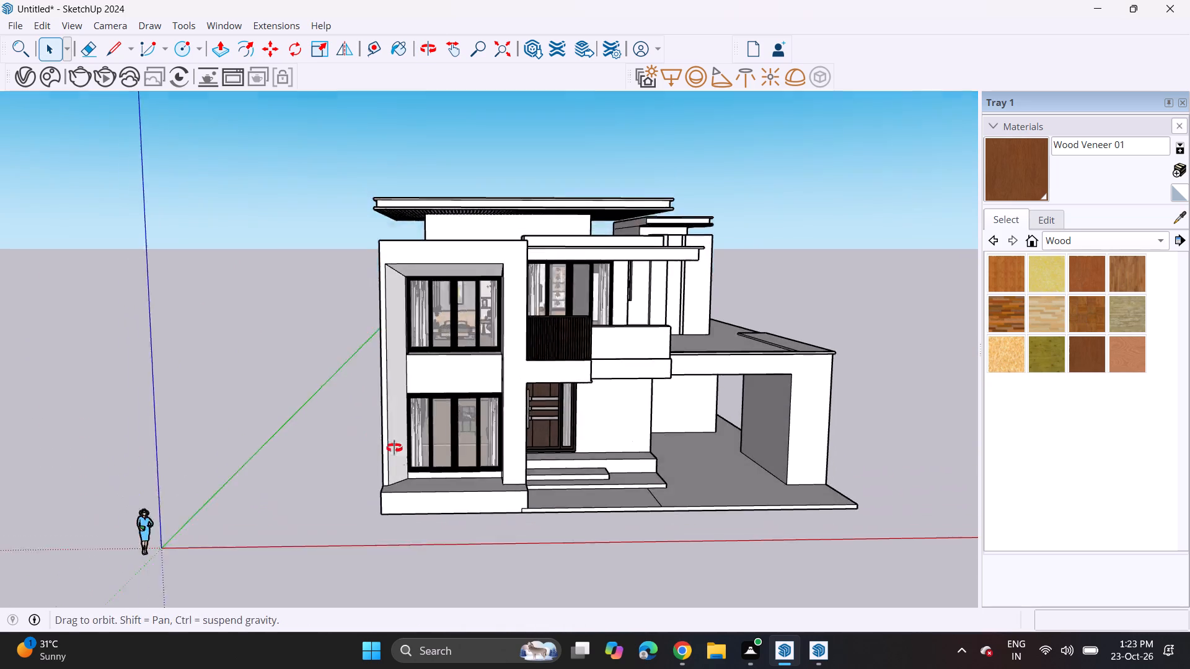
{"action": "middle_click_drag", "start_coordinate": [394, 448], "coordinate": [420, 463]}
{"action": "left_click", "coordinate": [216, 42]}
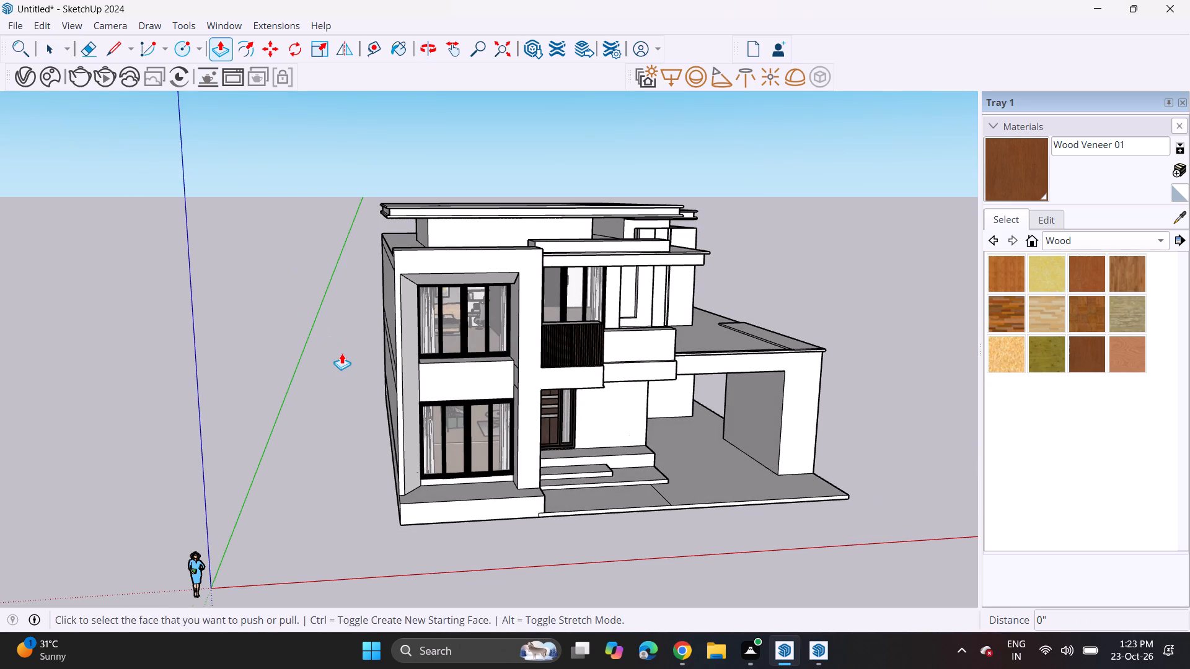
{"action": "scroll", "coordinate": [342, 353], "scroll_direction": "up", "scroll_amount": 4}
{"action": "left_click", "coordinate": [477, 317]}
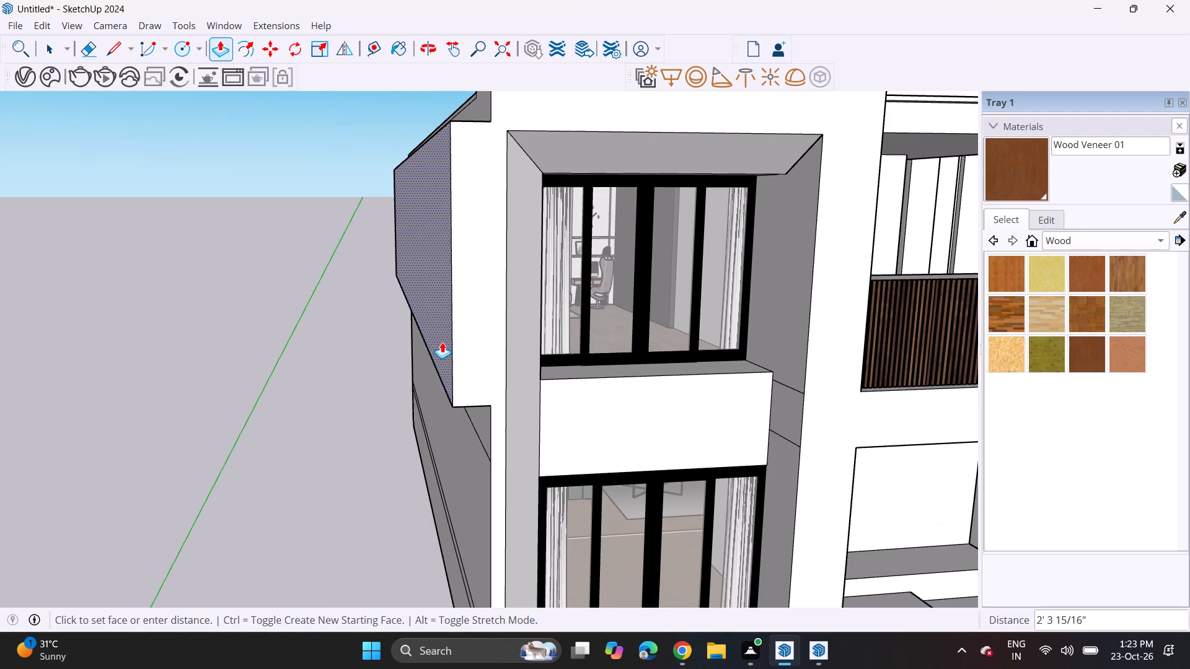
{"action": "left_click", "coordinate": [441, 342]}
{"action": "double_click", "coordinate": [487, 421]}
{"action": "double_click", "coordinate": [474, 494]}
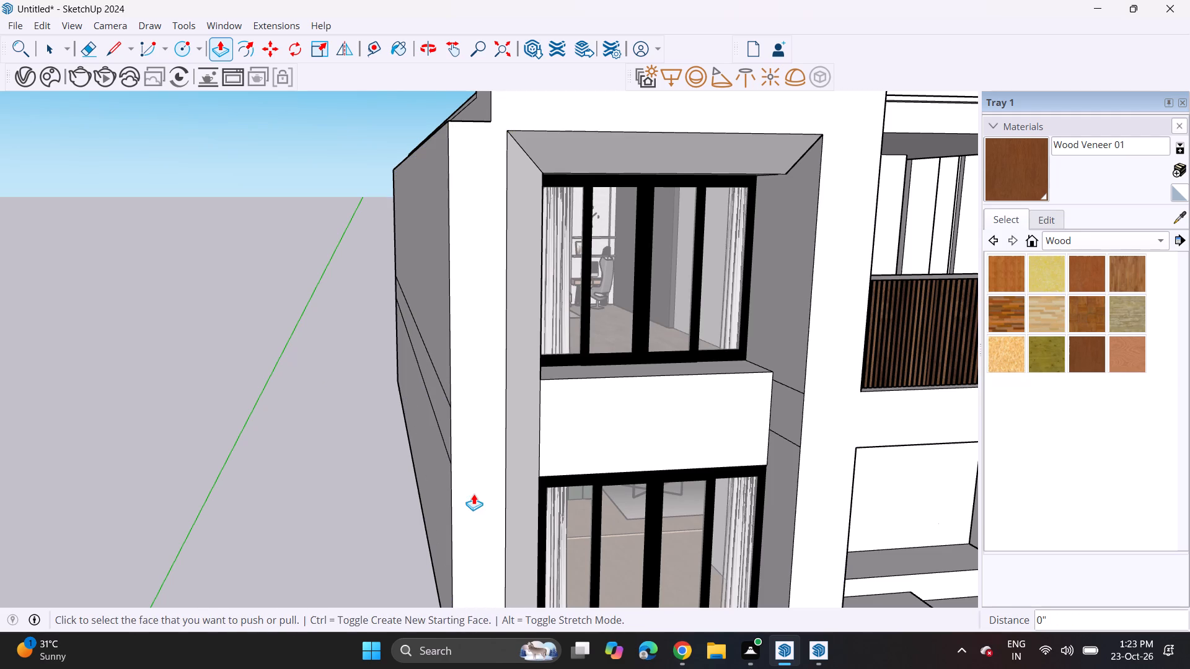
{"action": "double_click", "coordinate": [475, 104]}
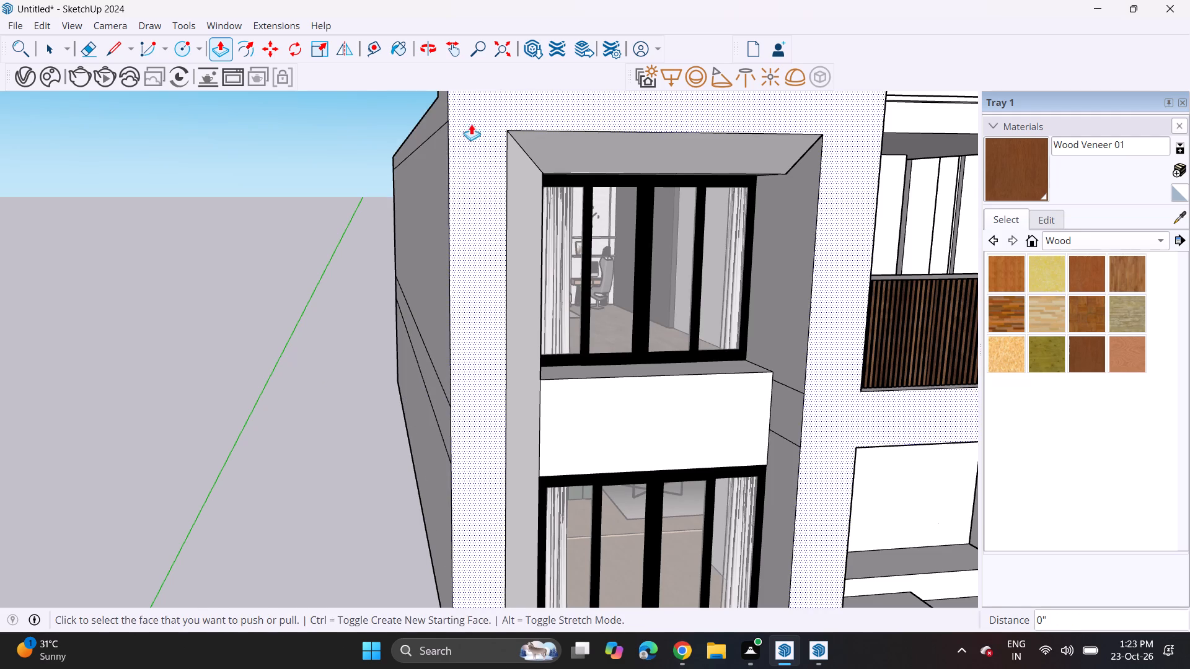
Push/Pull the small stepped face of the roof parapet at the tower's front outer corner by 6' 1/2".
{"action": "middle_click_drag", "start_coordinate": [464, 132], "coordinate": [431, 161]}
{"action": "scroll", "coordinate": [408, 156], "scroll_direction": "down", "scroll_amount": 7}
{"action": "middle_click_drag", "start_coordinate": [418, 163], "coordinate": [424, 116]}
{"action": "scroll", "coordinate": [384, 147], "scroll_direction": "up", "scroll_amount": 5}
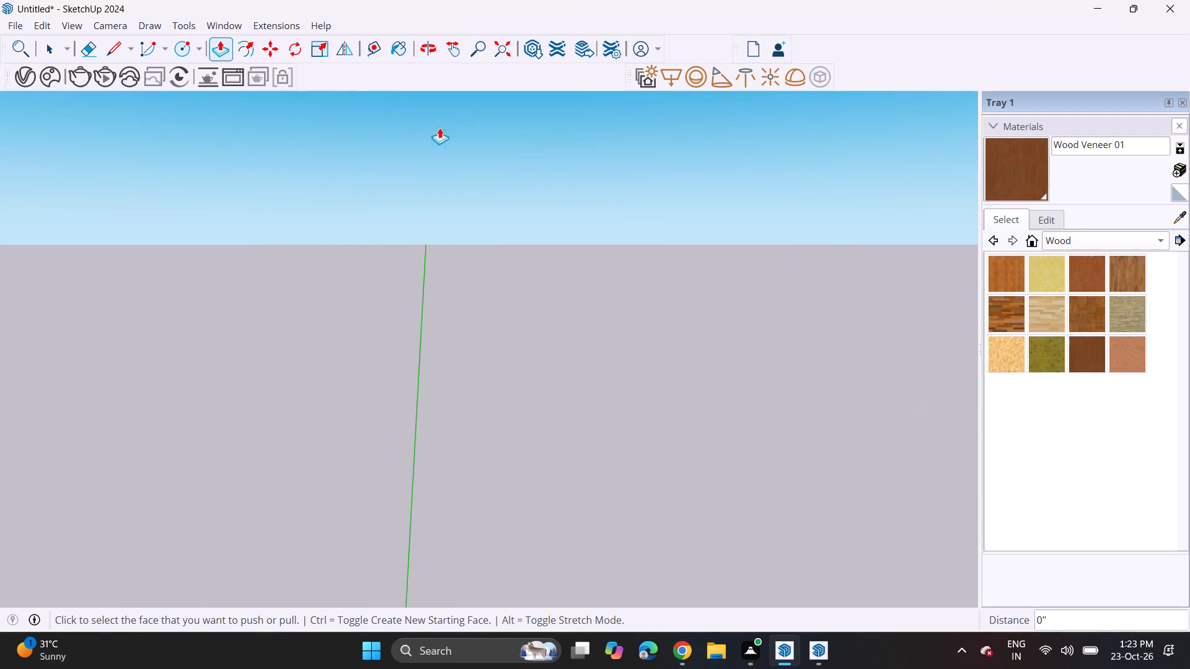
{"action": "scroll", "coordinate": [450, 155], "scroll_direction": "down", "scroll_amount": 5}
{"action": "middle_click_drag", "start_coordinate": [478, 152], "coordinate": [507, 238]}
{"action": "scroll", "coordinate": [499, 159], "scroll_direction": "up", "scroll_amount": 11}
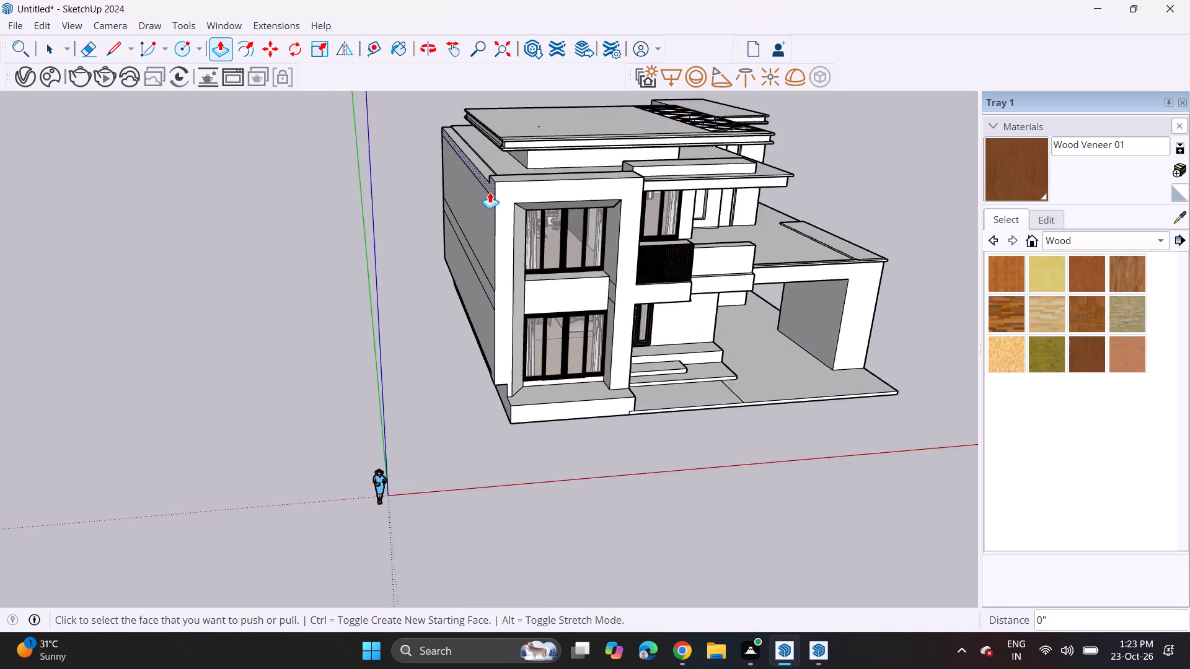
{"action": "scroll", "coordinate": [493, 180], "scroll_direction": "up", "scroll_amount": 5}
{"action": "middle_click_drag", "start_coordinate": [492, 212], "coordinate": [956, 246]}
{"action": "middle_click_drag", "start_coordinate": [252, 215], "coordinate": [552, 197]}
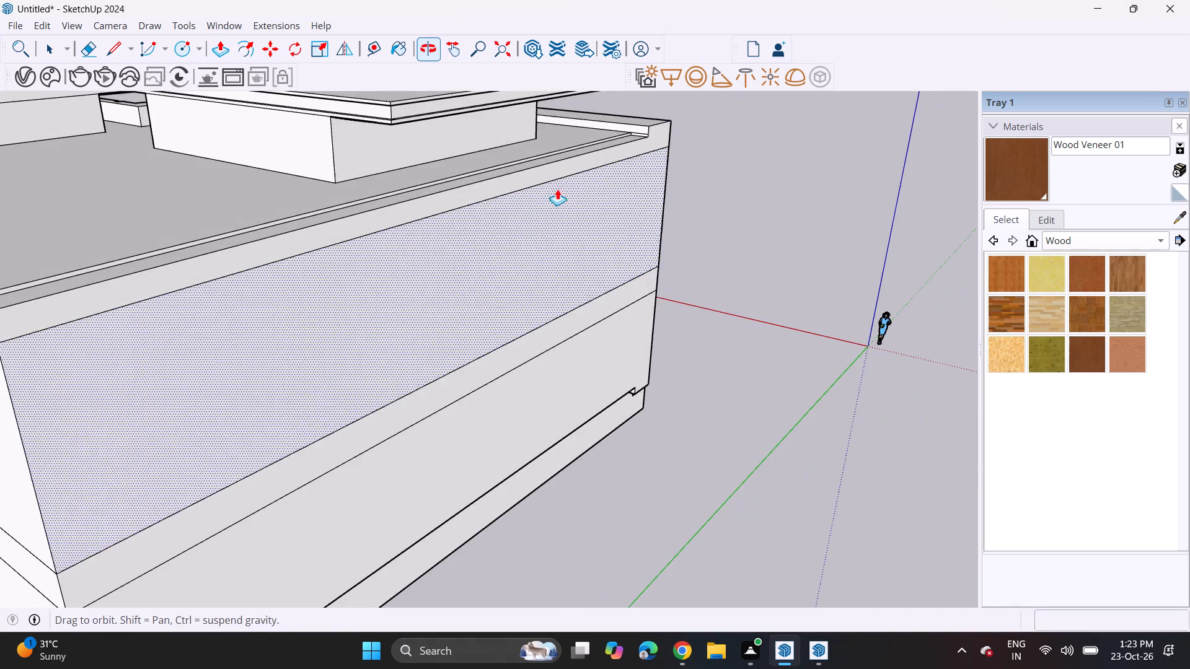
{"action": "left_click", "coordinate": [643, 127]}
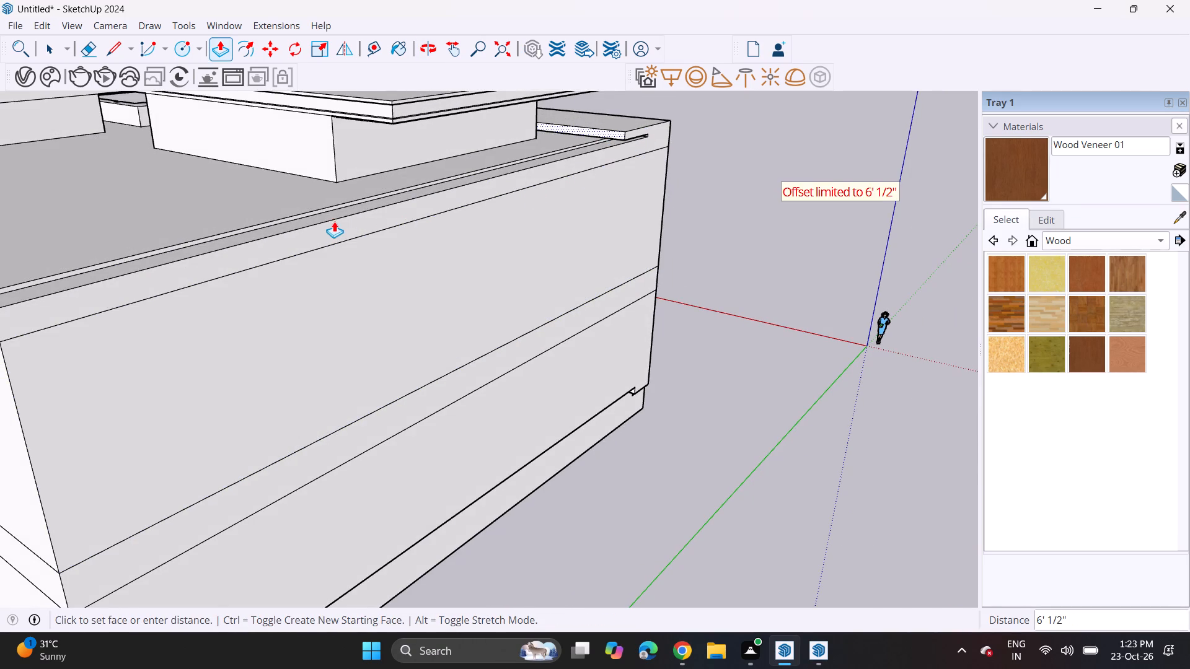
{"action": "left_click", "coordinate": [334, 221]}
Extend the tower's widened outer side down to the plinth base, pulling its underside faces 6' 5 7/16", about 5' 8 13/16" and about 8 5/8".
{"action": "middle_click_drag", "start_coordinate": [686, 129], "coordinate": [47, 111]}
{"action": "middle_click_drag", "start_coordinate": [509, 285], "coordinate": [284, 229]}
{"action": "scroll", "coordinate": [284, 229], "scroll_direction": "up", "scroll_amount": 1}
{"action": "scroll", "coordinate": [294, 236], "scroll_direction": "down", "scroll_amount": 5}
{"action": "middle_click_drag", "start_coordinate": [365, 282], "coordinate": [433, 262]}
{"action": "scroll", "coordinate": [282, 336], "scroll_direction": "up", "scroll_amount": 9}
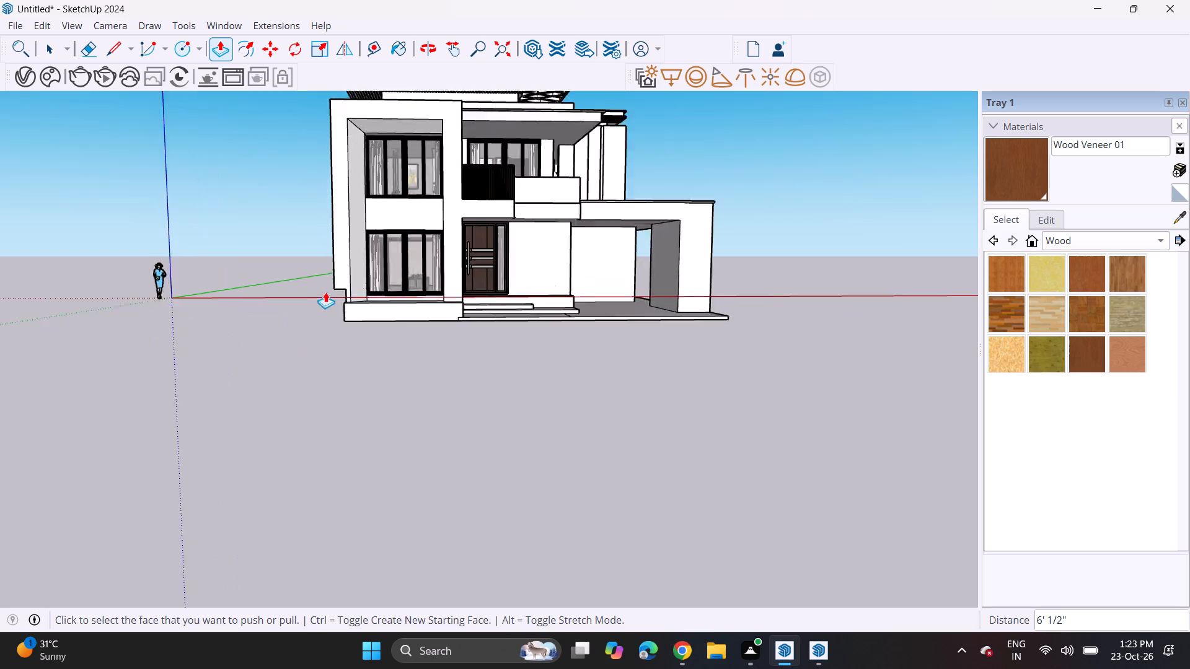
{"action": "scroll", "coordinate": [325, 292], "scroll_direction": "up", "scroll_amount": 8}
{"action": "middle_click_drag", "start_coordinate": [355, 287], "coordinate": [413, 193]}
{"action": "scroll", "coordinate": [419, 200], "scroll_direction": "up", "scroll_amount": 1}
{"action": "left_click", "coordinate": [424, 201]}
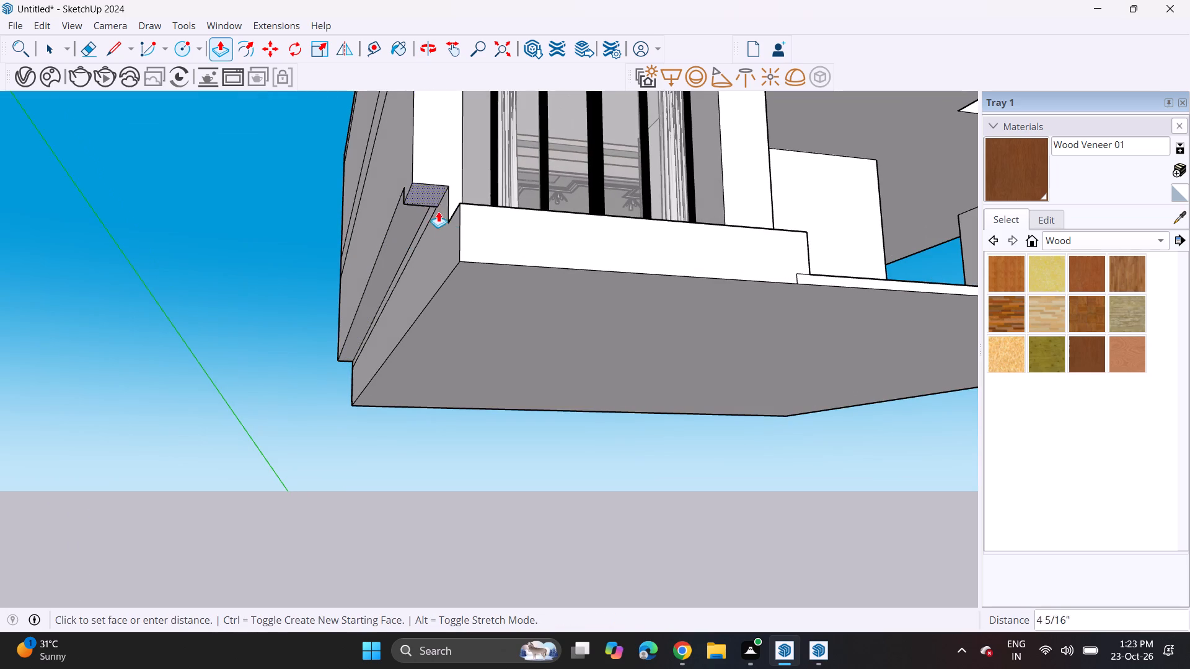
{"action": "left_click", "coordinate": [467, 266]}
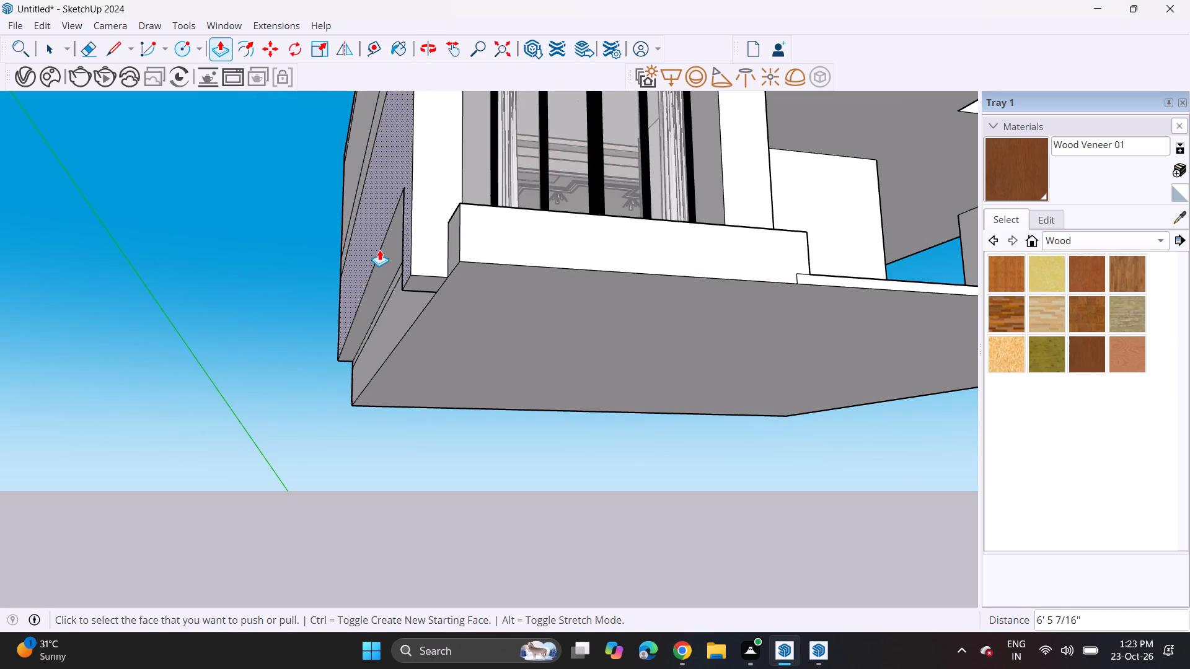
{"action": "double_click", "coordinate": [389, 259]}
{"action": "left_click", "coordinate": [393, 265]}
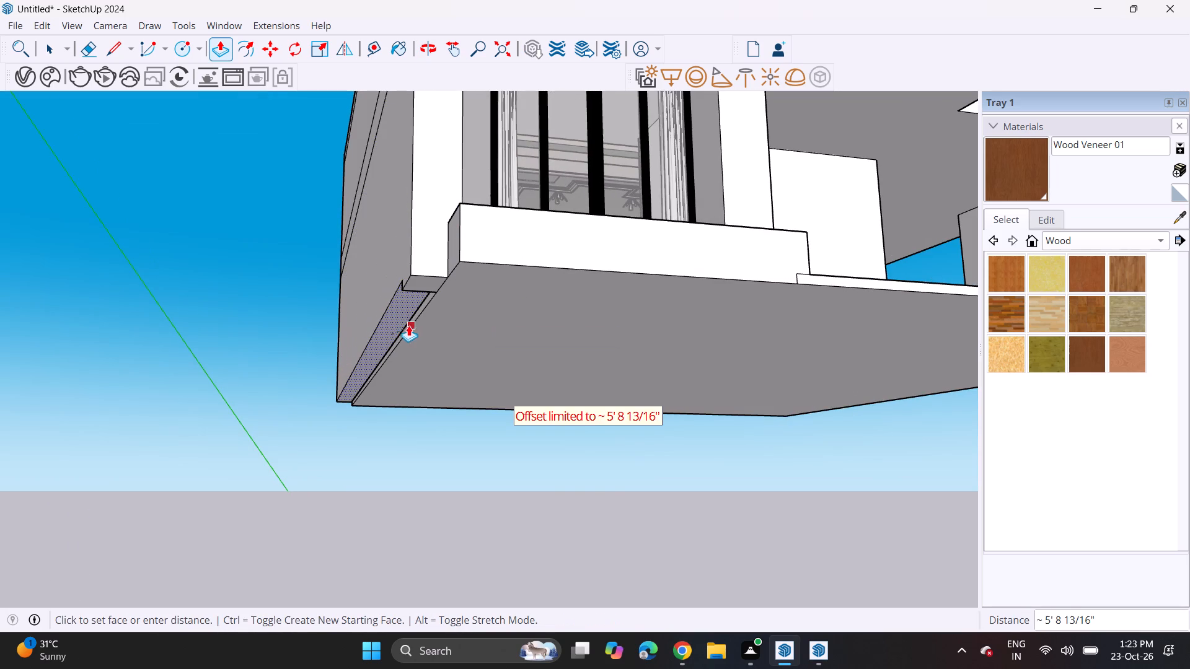
{"action": "left_click", "coordinate": [413, 331]}
{"action": "left_click", "coordinate": [406, 299]}
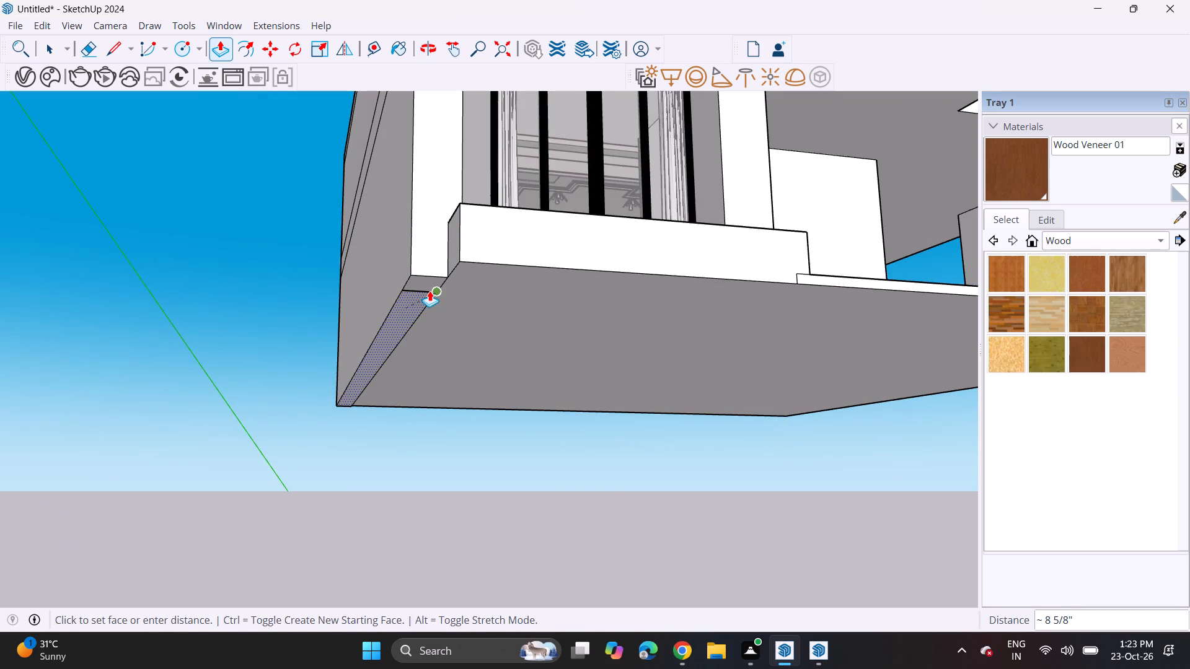
{"action": "left_click", "coordinate": [430, 291]}
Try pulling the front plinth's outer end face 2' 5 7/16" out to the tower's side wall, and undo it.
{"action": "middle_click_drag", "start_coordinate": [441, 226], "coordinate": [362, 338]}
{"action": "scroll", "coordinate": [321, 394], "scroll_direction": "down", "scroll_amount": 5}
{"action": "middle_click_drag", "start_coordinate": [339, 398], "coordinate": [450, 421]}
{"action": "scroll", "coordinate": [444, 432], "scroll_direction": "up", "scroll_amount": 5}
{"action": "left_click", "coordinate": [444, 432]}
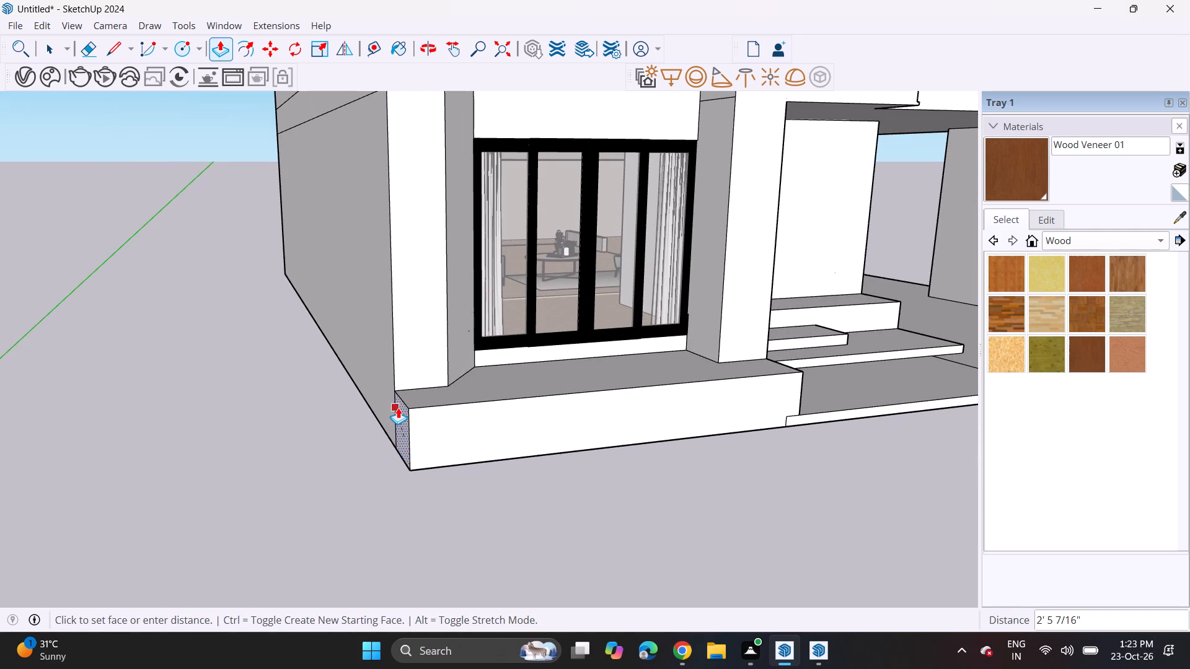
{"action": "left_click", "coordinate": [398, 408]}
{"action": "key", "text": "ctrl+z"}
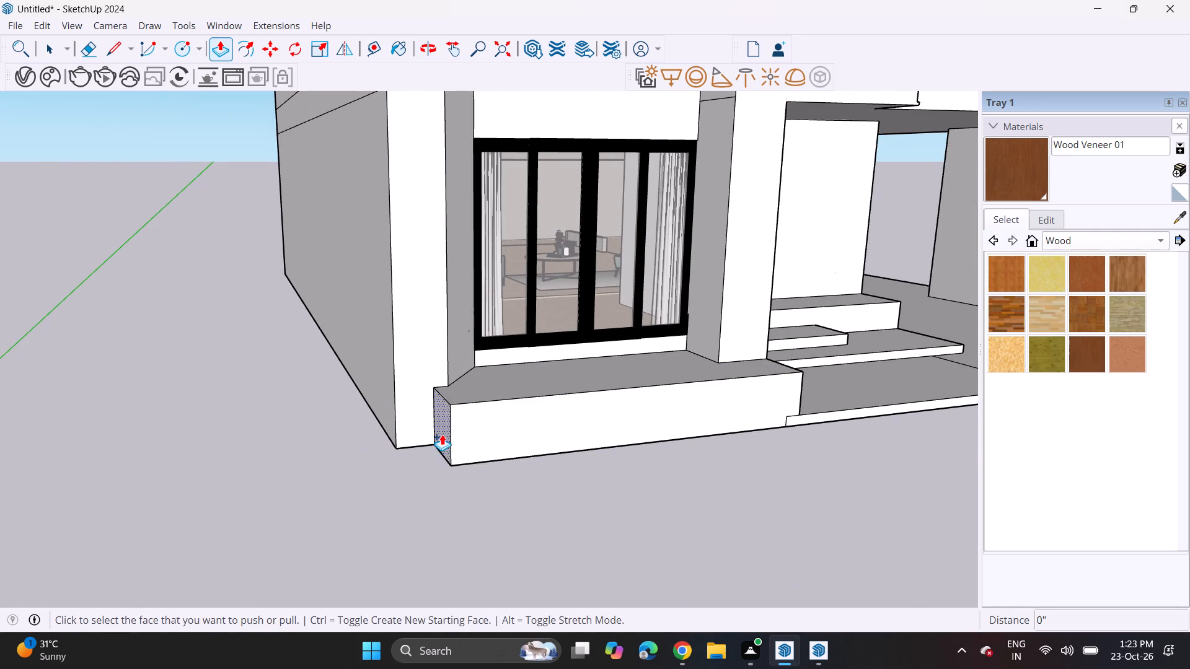
Push the front plinth's end face in about 11 1/4" to the pillar's inner edge, and extrude a new block from it about 3' 4 11/16" to the outer wall.
{"action": "left_click", "coordinate": [445, 432]}
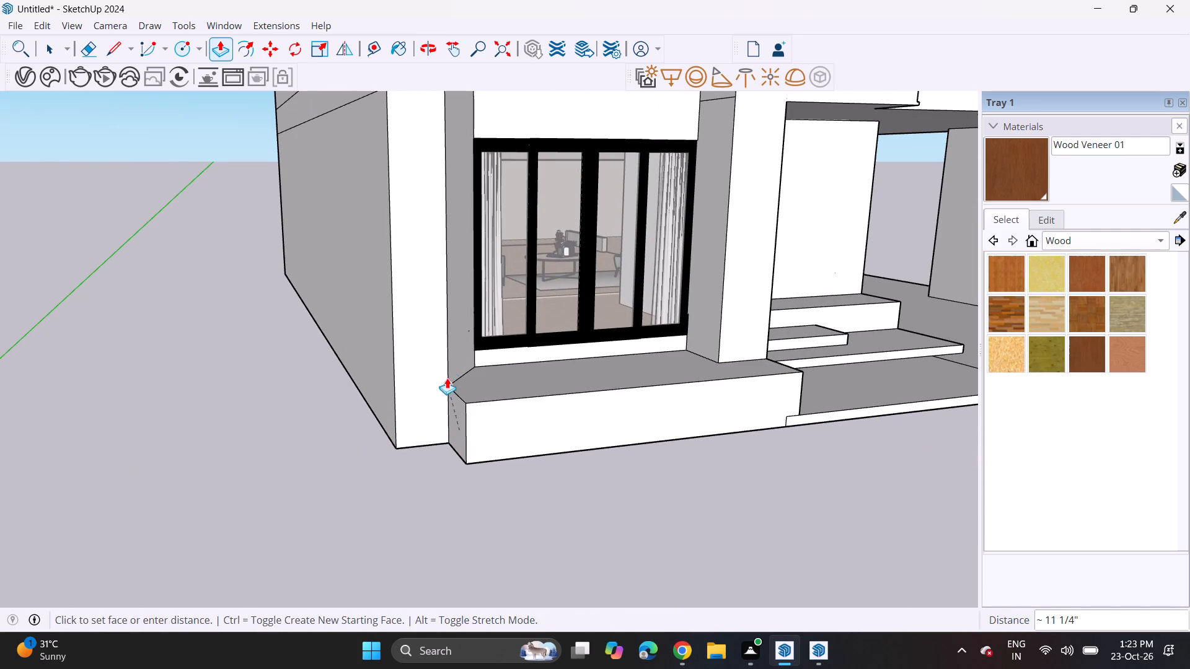
{"action": "left_click", "coordinate": [449, 366]}
{"action": "left_click", "coordinate": [459, 421]}
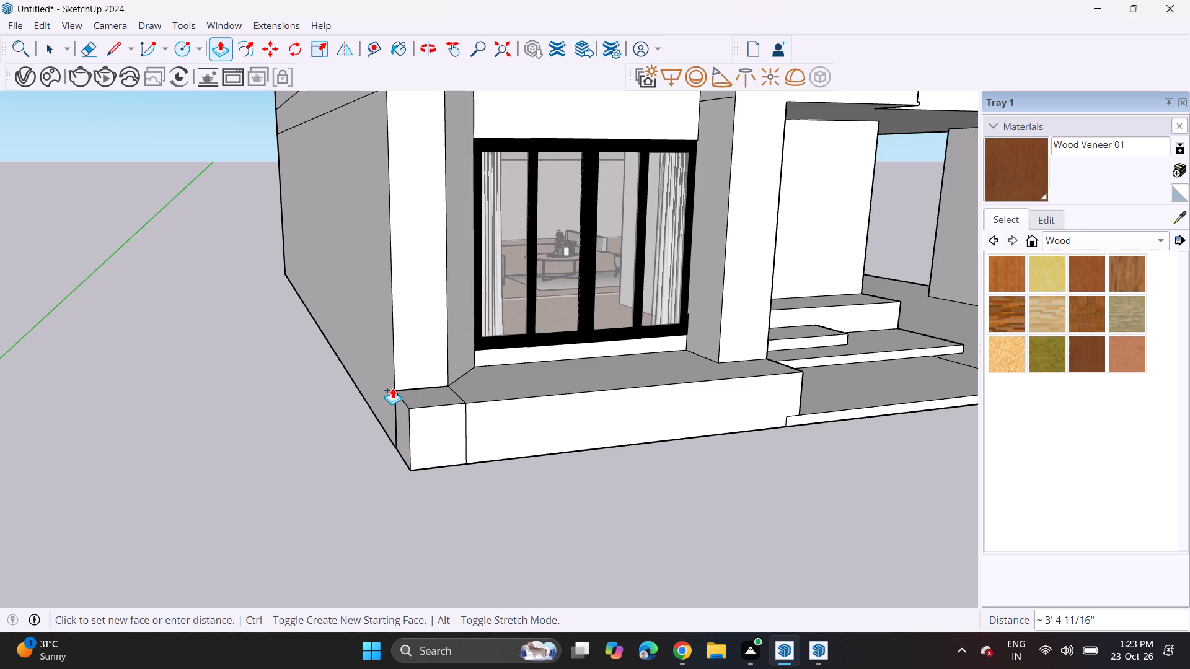
{"action": "left_click", "coordinate": [390, 370]}
Raise the top face of the new plinth corner block by about 8' 9 11/16" against the tower's front pillar.
{"action": "middle_click_drag", "start_coordinate": [423, 409], "coordinate": [324, 398]}
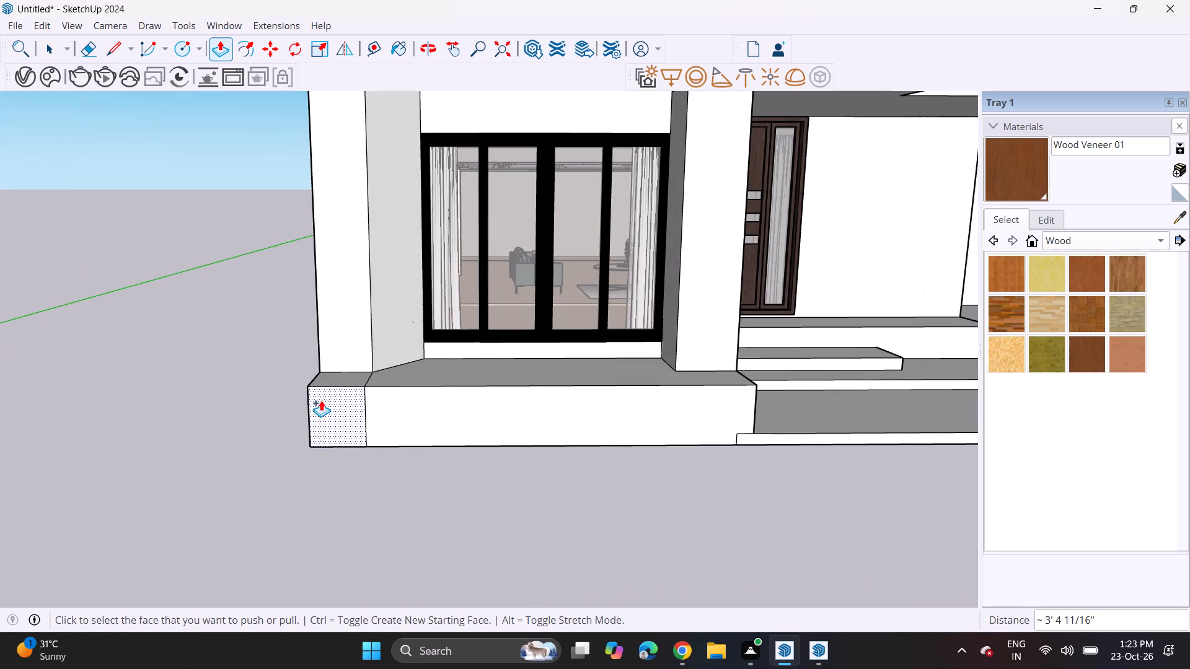
{"action": "scroll", "coordinate": [323, 388], "scroll_direction": "down", "scroll_amount": 3}
{"action": "scroll", "coordinate": [331, 396], "scroll_direction": "up", "scroll_amount": 3}
{"action": "left_click", "coordinate": [334, 378]}
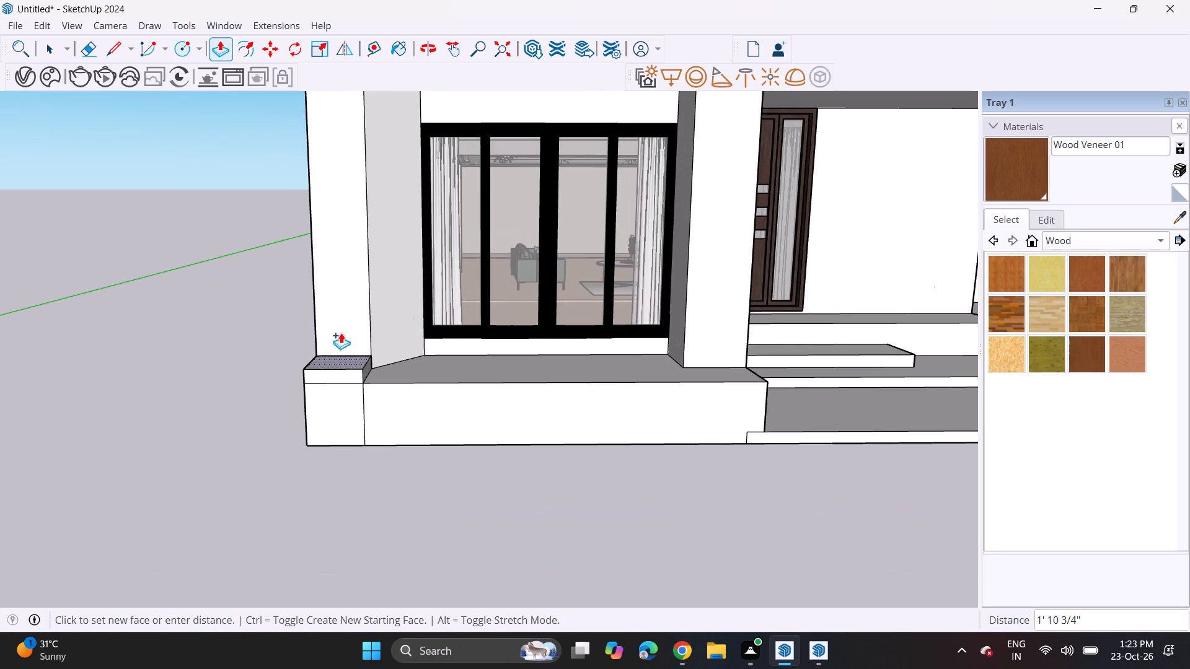
{"action": "left_click", "coordinate": [343, 228]}
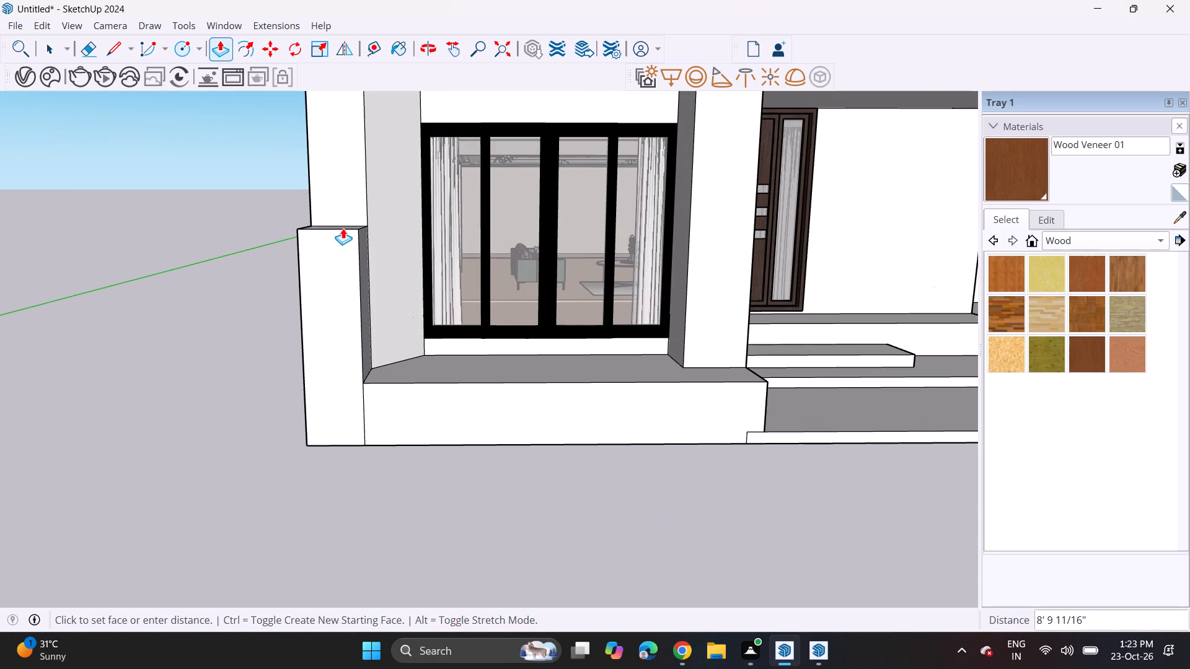
Pull the raised corner block's front face forward 17' 10 11/16" to form a projecting side wall.
{"action": "left_click", "coordinate": [334, 356]}
{"action": "scroll", "coordinate": [265, 421], "scroll_direction": "down", "scroll_amount": 5}
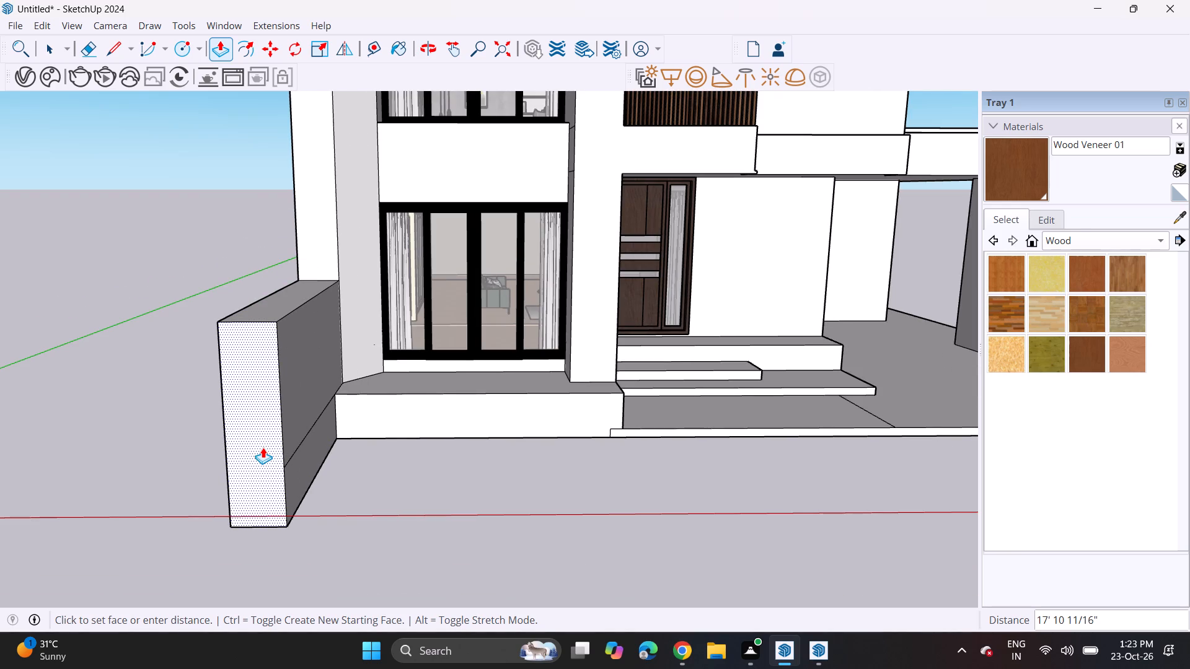
{"action": "left_click", "coordinate": [263, 447]}
Erase the horizontal seam line on the inner face of the projecting side wall.
{"action": "scroll", "coordinate": [271, 440], "scroll_direction": "down", "scroll_amount": 6}
{"action": "middle_click_drag", "start_coordinate": [328, 426], "coordinate": [313, 362]}
{"action": "scroll", "coordinate": [288, 396], "scroll_direction": "up", "scroll_amount": 6}
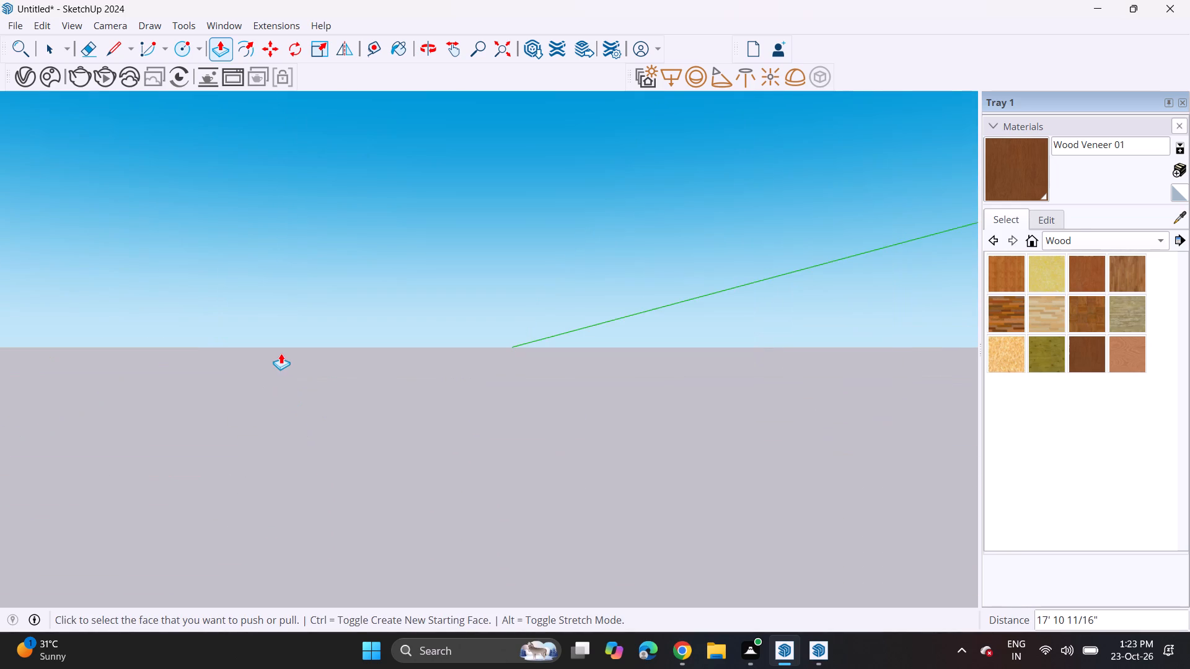
{"action": "scroll", "coordinate": [281, 353], "scroll_direction": "down", "scroll_amount": 11}
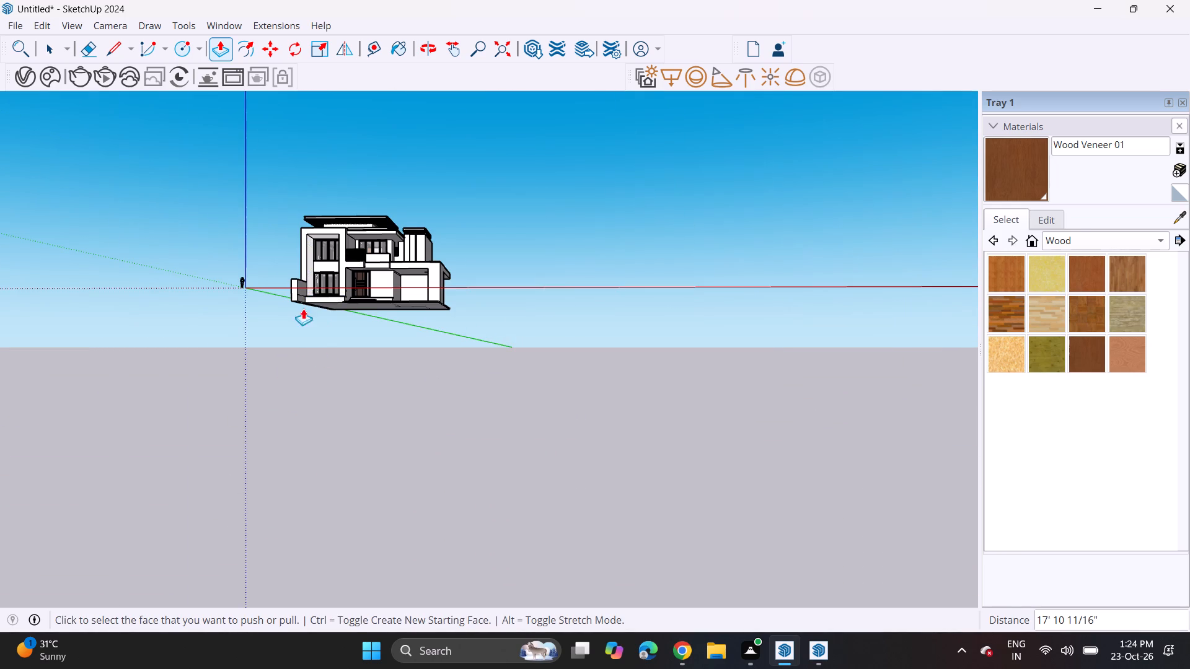
{"action": "middle_click_drag", "start_coordinate": [284, 272], "coordinate": [312, 323]}
{"action": "scroll", "coordinate": [311, 330], "scroll_direction": "up", "scroll_amount": 9}
{"action": "scroll", "coordinate": [295, 307], "scroll_direction": "down", "scroll_amount": 1}
{"action": "scroll", "coordinate": [295, 307], "scroll_direction": "up", "scroll_amount": 15}
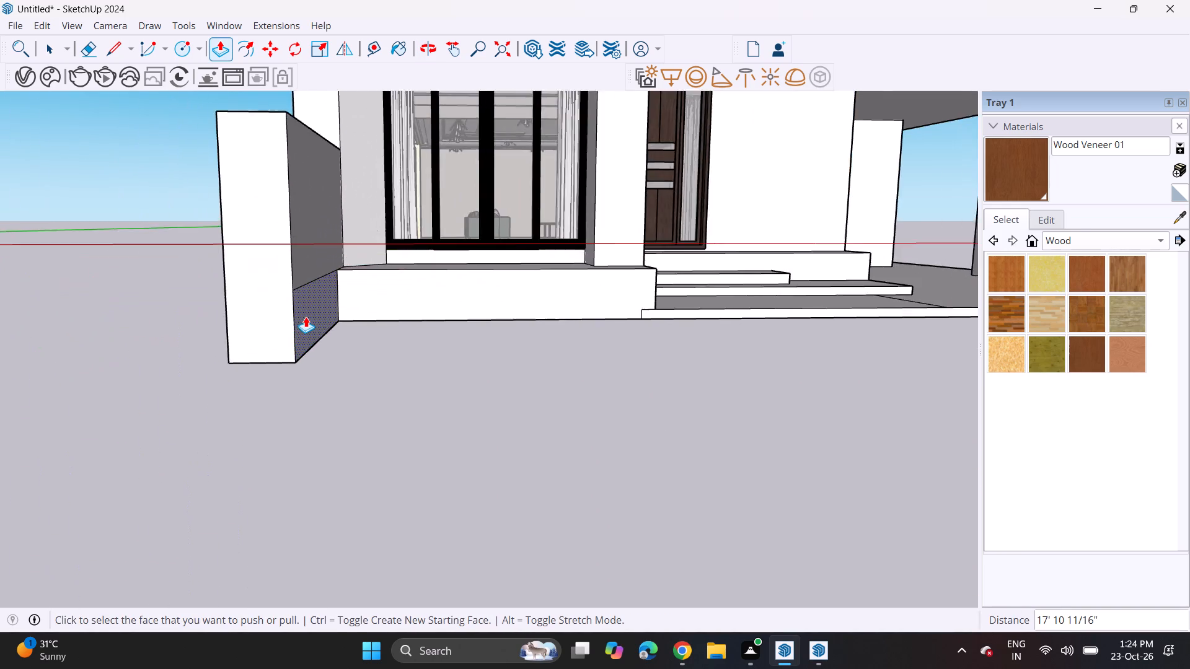
{"action": "scroll", "coordinate": [306, 317], "scroll_direction": "up", "scroll_amount": 7}
{"action": "left_click", "coordinate": [302, 297]}
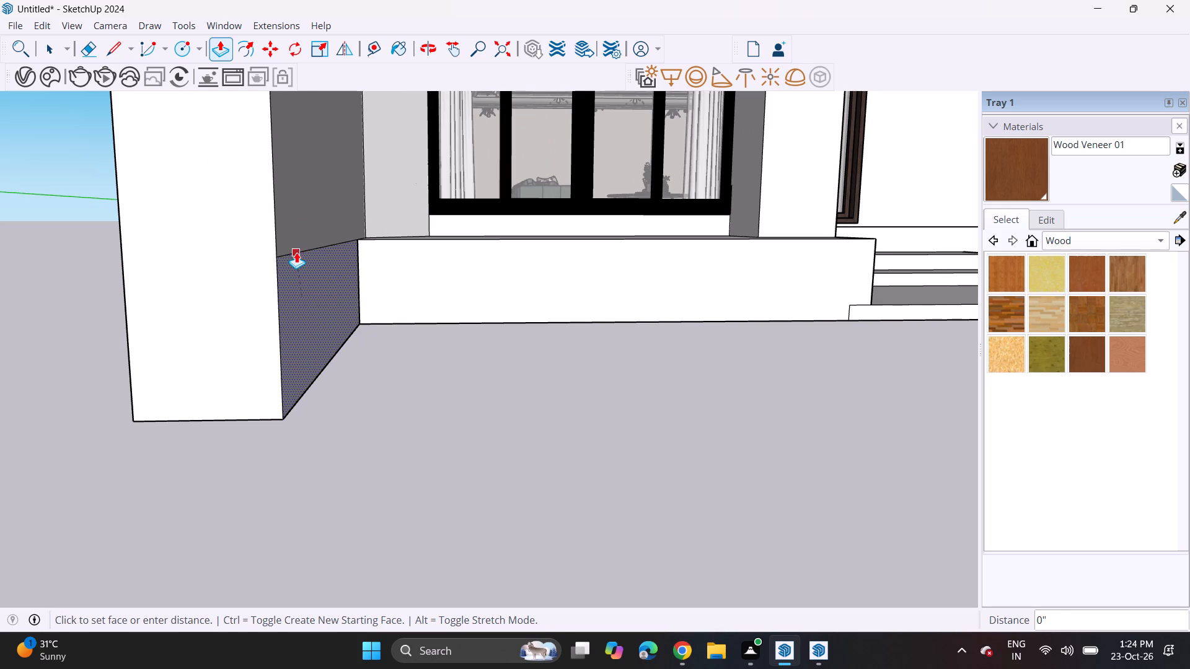
{"action": "left_click", "coordinate": [295, 252]}
{"action": "left_click", "coordinate": [97, 47]}
{"action": "left_click_drag", "start_coordinate": [320, 235], "coordinate": [320, 262]}
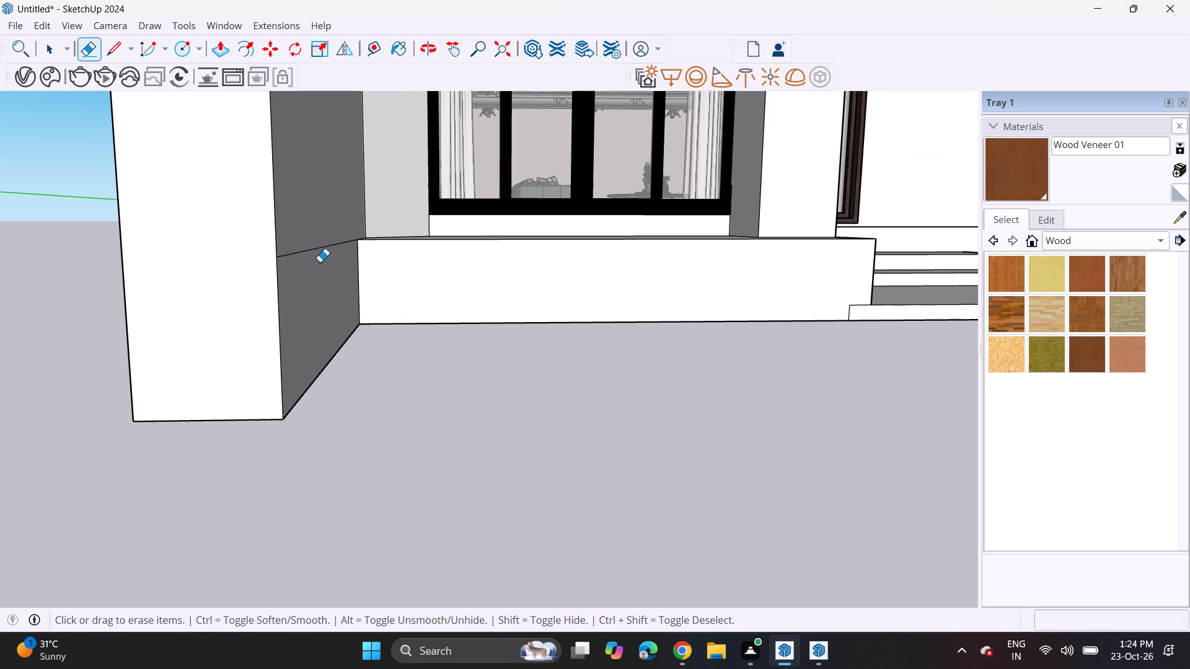
{"action": "left_click_drag", "start_coordinate": [320, 262], "coordinate": [320, 266]}
Examine the house front and the projecting side wall from several angles.
{"action": "scroll", "coordinate": [307, 300], "scroll_direction": "down", "scroll_amount": 2}
{"action": "scroll", "coordinate": [307, 302], "scroll_direction": "up", "scroll_amount": 1}
{"action": "scroll", "coordinate": [307, 302], "scroll_direction": "down", "scroll_amount": 4}
{"action": "scroll", "coordinate": [362, 312], "scroll_direction": "up", "scroll_amount": 1}
{"action": "middle_click_drag", "start_coordinate": [357, 313], "coordinate": [265, 354]}
{"action": "scroll", "coordinate": [251, 353], "scroll_direction": "down", "scroll_amount": 7}
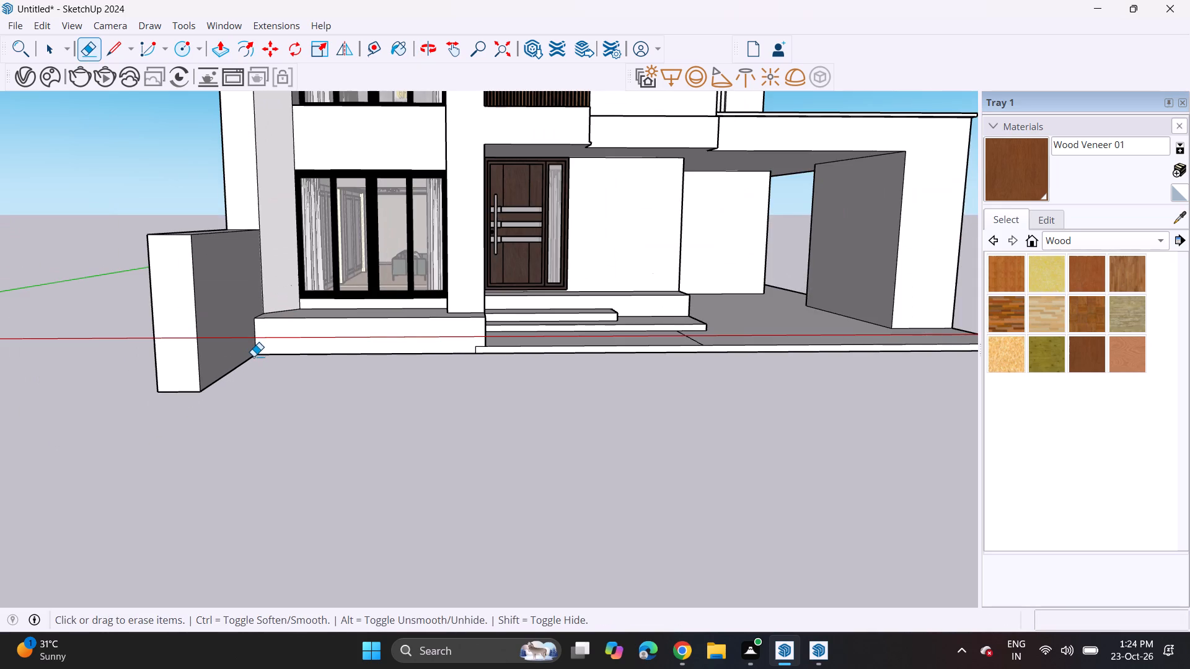
{"action": "scroll", "coordinate": [252, 356], "scroll_direction": "up", "scroll_amount": 1}
{"action": "middle_click_drag", "start_coordinate": [248, 356], "coordinate": [187, 406], "text": "shift"}
{"action": "scroll", "coordinate": [154, 418], "scroll_direction": "down", "scroll_amount": 6}
{"action": "middle_click_drag", "start_coordinate": [212, 407], "coordinate": [253, 479], "text": "shift"}
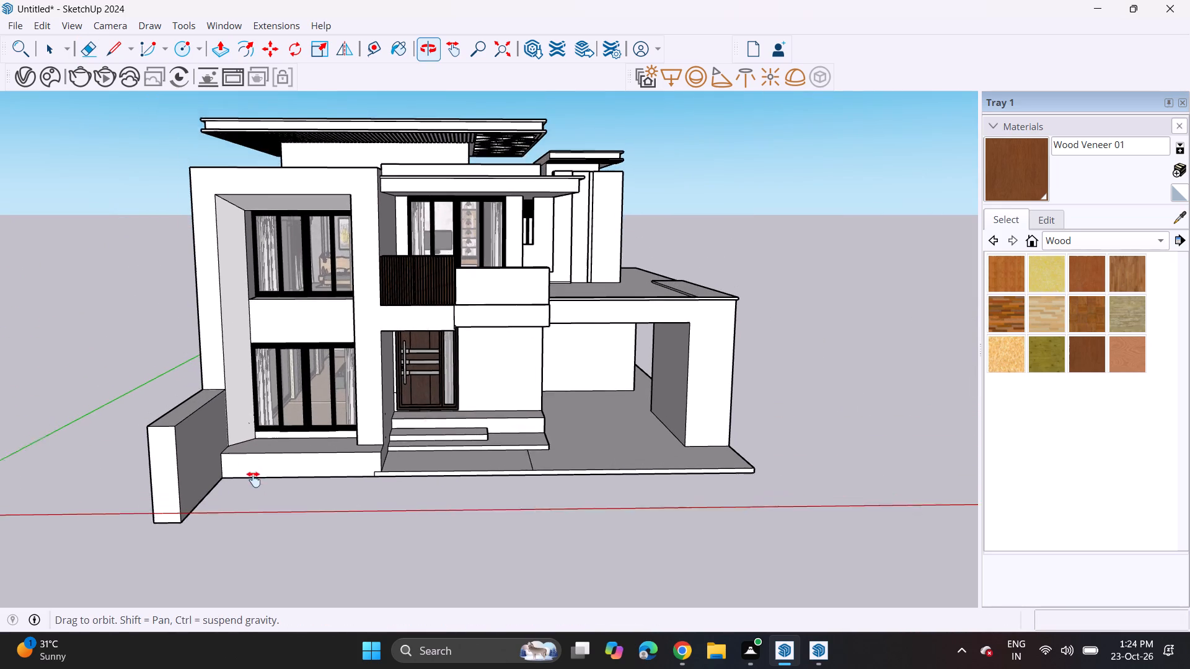
{"action": "middle_click_drag", "start_coordinate": [253, 479], "coordinate": [260, 500], "text": "shift"}
{"action": "middle_click_drag", "start_coordinate": [266, 502], "coordinate": [274, 422]}
{"action": "middle_click_drag", "start_coordinate": [306, 476], "coordinate": [301, 453]}
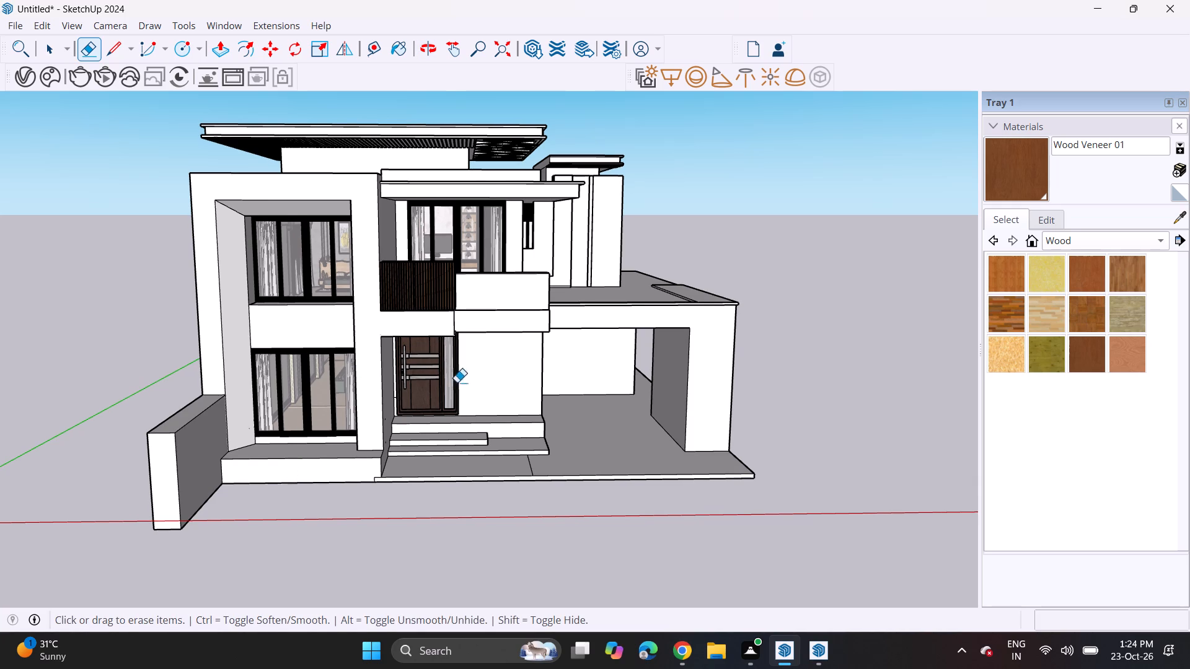
Pull the porch and carport slab's front edge forward, flush with the front of the projecting side wall.
{"action": "left_click", "coordinate": [223, 45]}
{"action": "scroll", "coordinate": [424, 428], "scroll_direction": "up", "scroll_amount": 5}
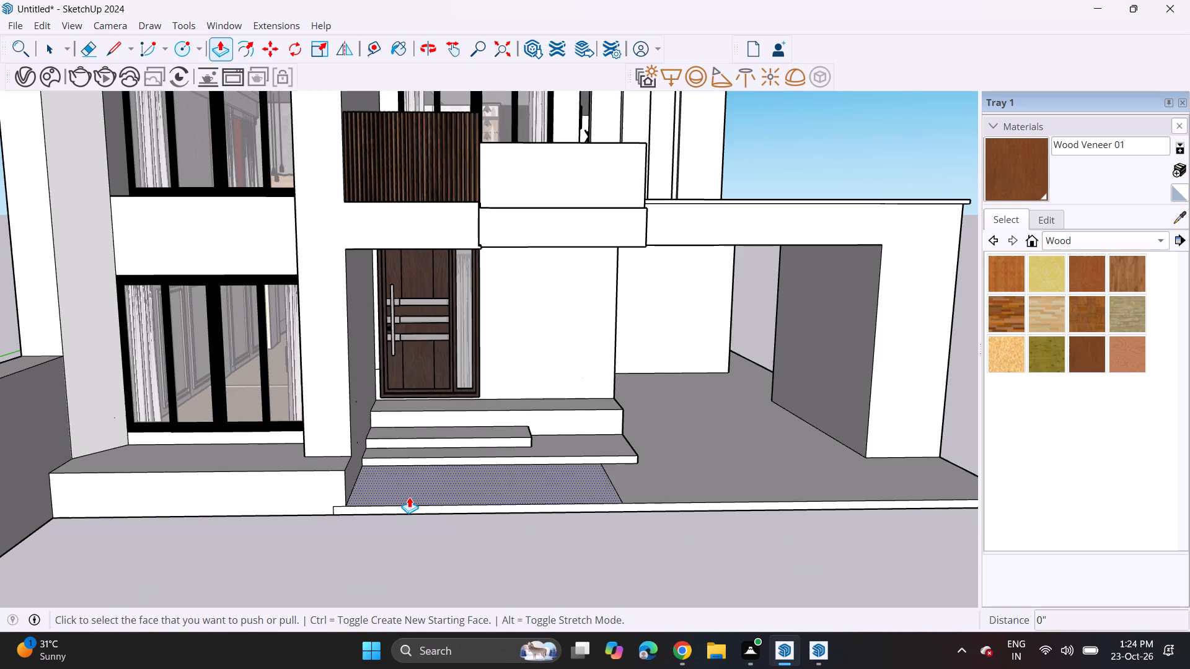
{"action": "middle_click_drag", "start_coordinate": [418, 479], "coordinate": [459, 321]}
{"action": "scroll", "coordinate": [461, 321], "scroll_direction": "up", "scroll_amount": 1}
{"action": "scroll", "coordinate": [461, 323], "scroll_direction": "down", "scroll_amount": 6}
{"action": "middle_click_drag", "start_coordinate": [452, 334], "coordinate": [456, 380]}
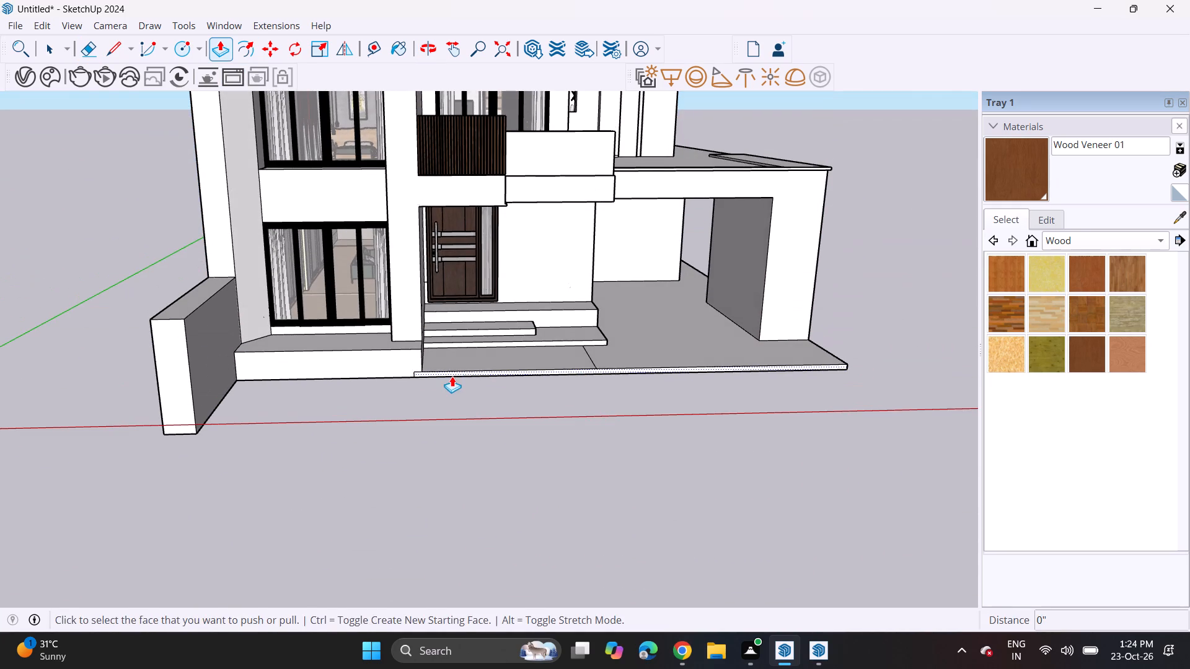
{"action": "left_click", "coordinate": [452, 376]}
{"action": "left_click", "coordinate": [194, 424]}
Extend the front slab sideways about 22' 5 5/16" to the projecting side wall's outer corner.
{"action": "middle_click_drag", "start_coordinate": [302, 424], "coordinate": [418, 404]}
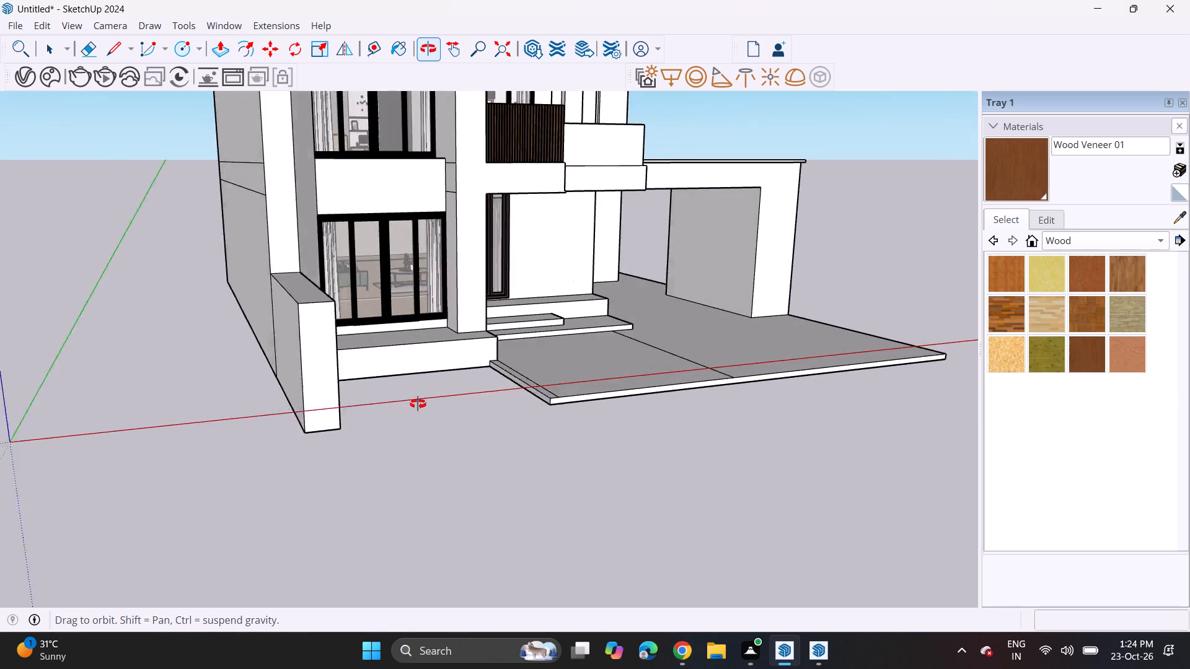
{"action": "middle_click_drag", "start_coordinate": [418, 404], "coordinate": [444, 406]}
{"action": "scroll", "coordinate": [570, 395], "scroll_direction": "up", "scroll_amount": 4}
{"action": "left_click", "coordinate": [575, 385]}
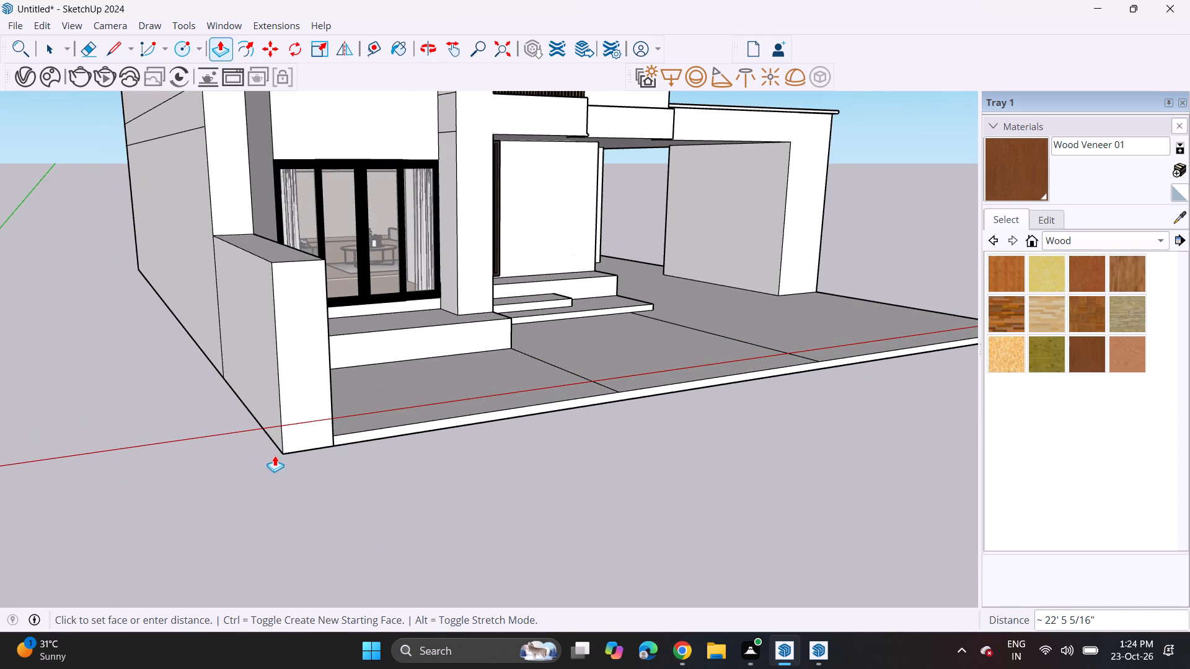
{"action": "left_click", "coordinate": [284, 450]}
Erase the two seam lines crossing the front slab's top surface.
{"action": "middle_click_drag", "start_coordinate": [583, 365], "coordinate": [417, 421]}
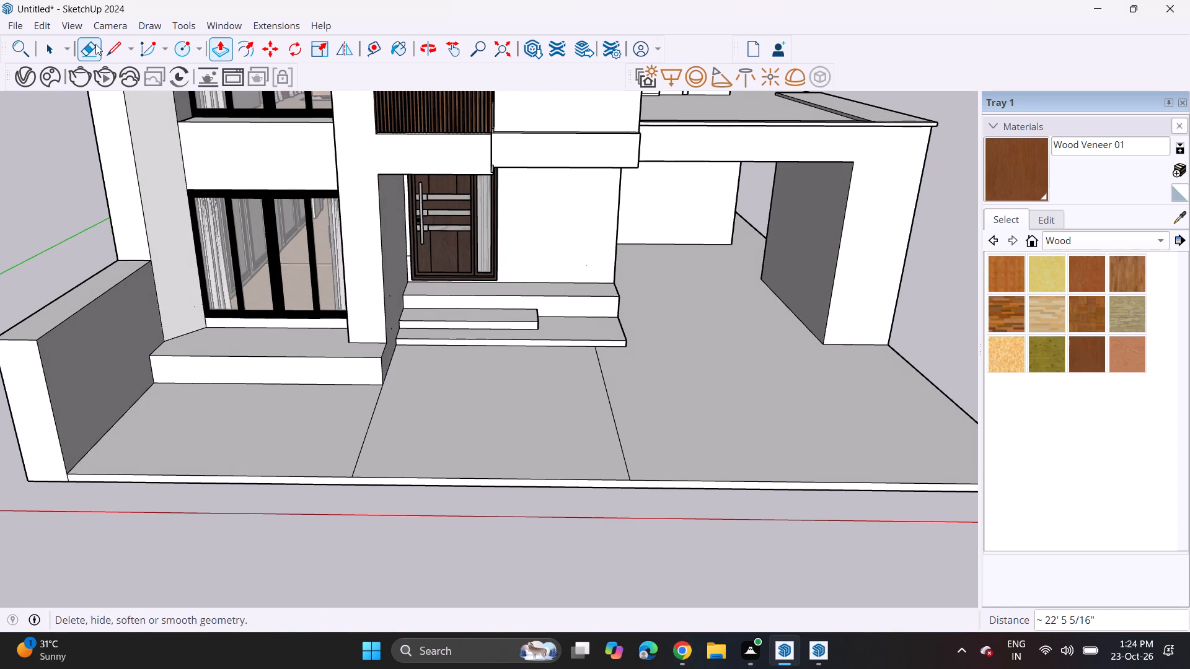
{"action": "left_click", "coordinate": [95, 44]}
{"action": "left_click_drag", "start_coordinate": [368, 415], "coordinate": [379, 419]}
{"action": "left_click_drag", "start_coordinate": [585, 400], "coordinate": [638, 405]}
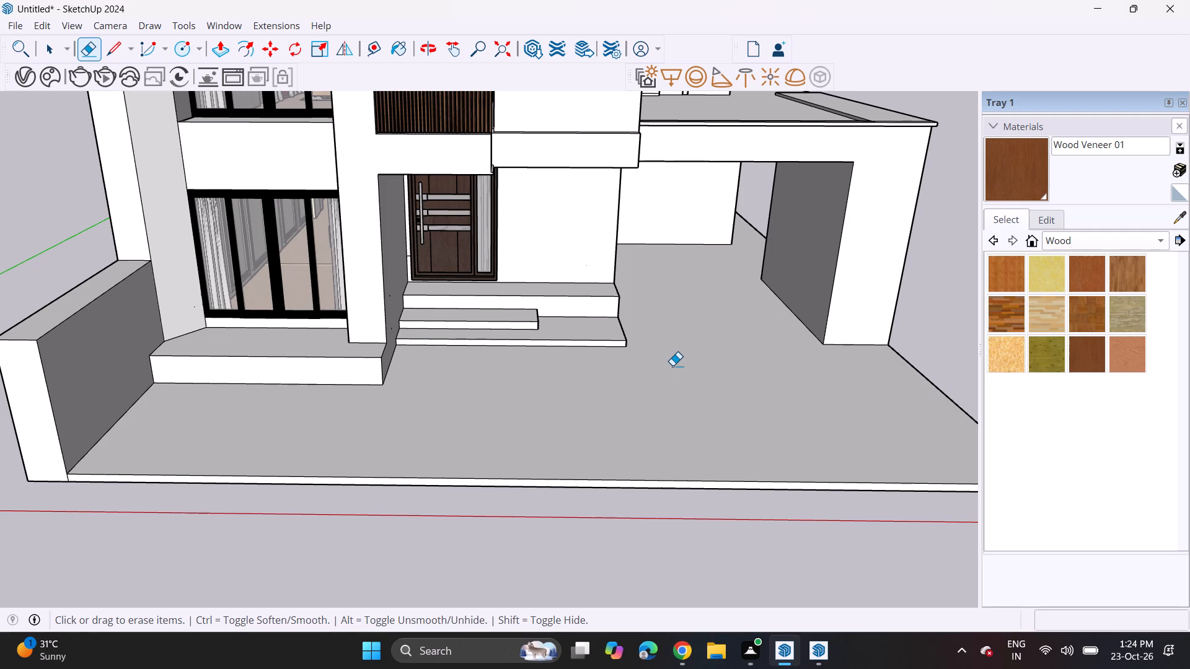
Draw a dividing line across the slab's top, parallel to its front edge, from the side wall to the carport side.
{"action": "middle_click_drag", "start_coordinate": [772, 409], "coordinate": [385, 331]}
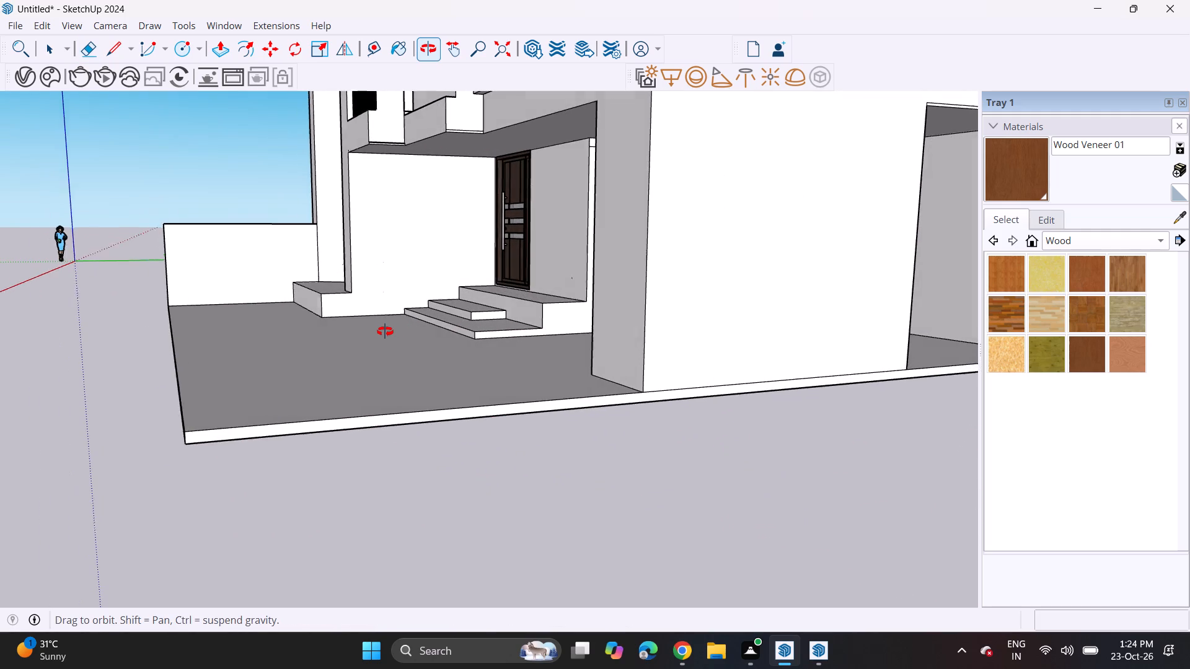
{"action": "middle_click_drag", "start_coordinate": [385, 331], "coordinate": [384, 331]}
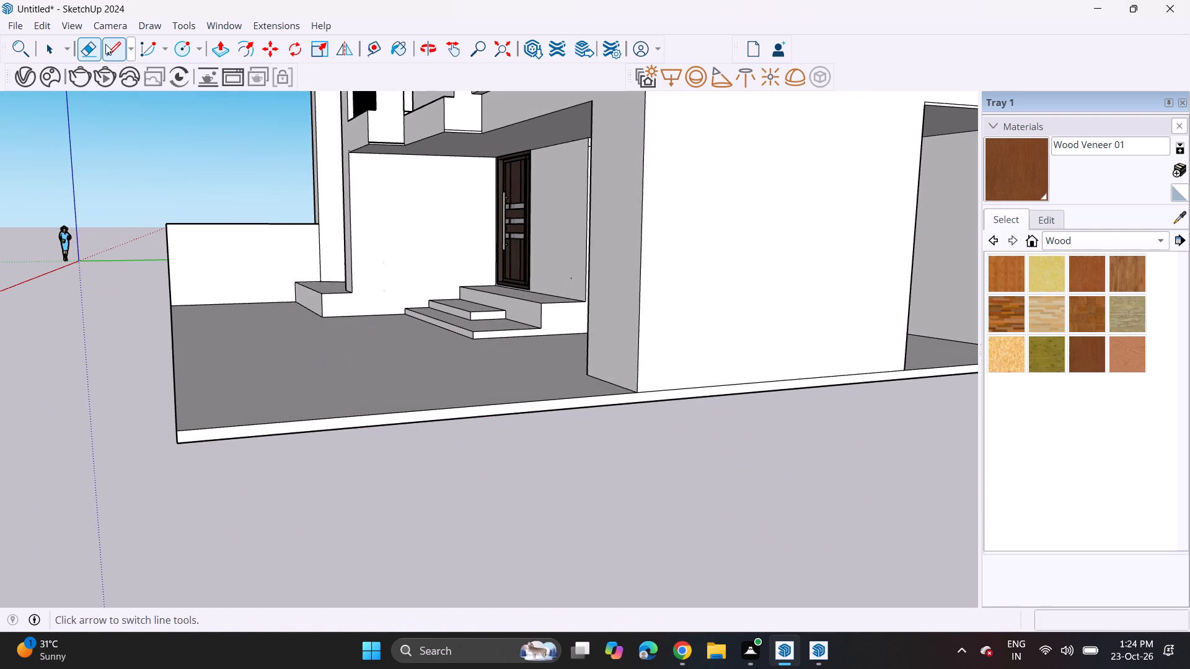
{"action": "left_click", "coordinate": [105, 44]}
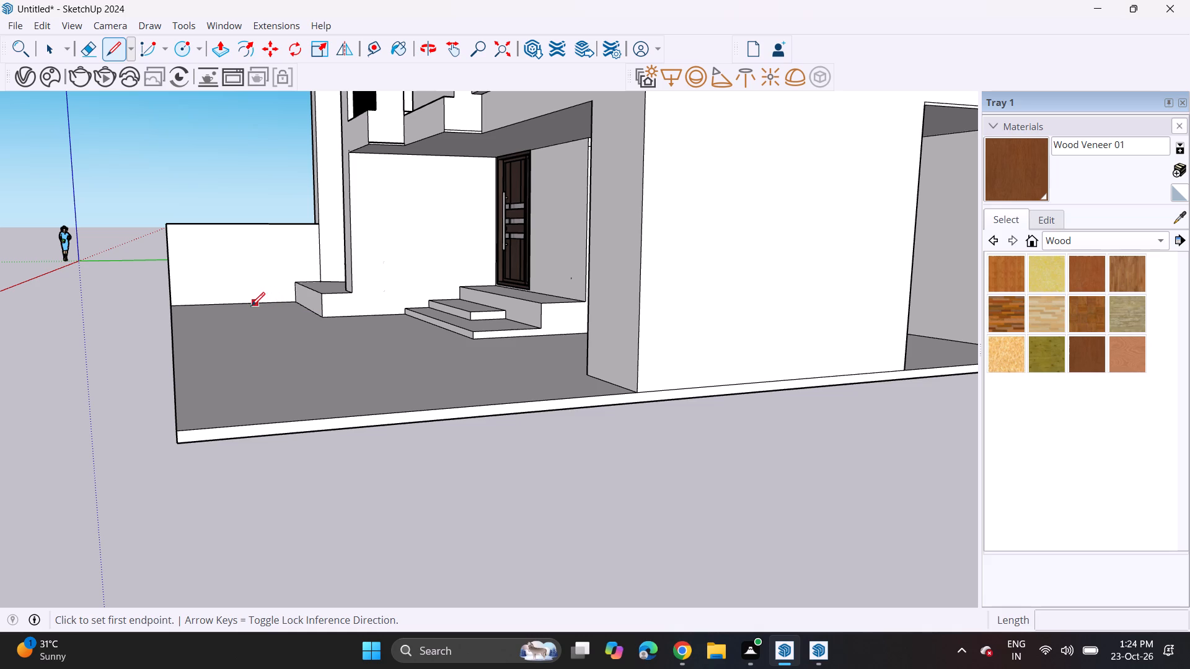
{"action": "left_click", "coordinate": [221, 305]}
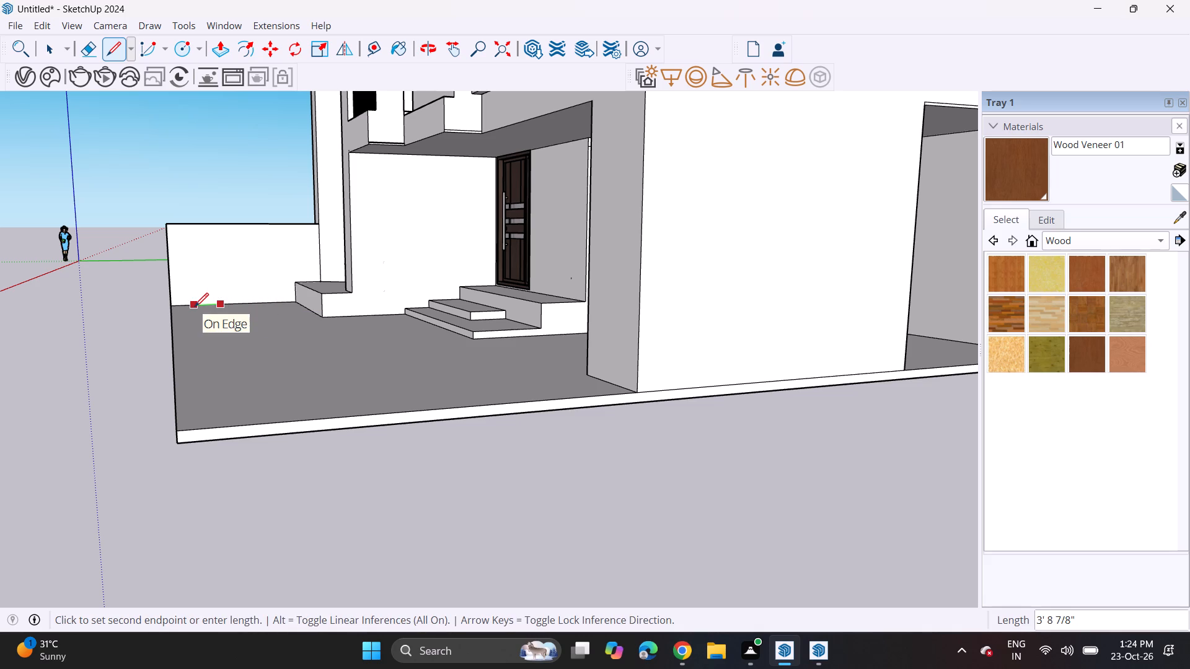
{"action": "left_click", "coordinate": [195, 307]}
{"action": "left_click", "coordinate": [233, 428]}
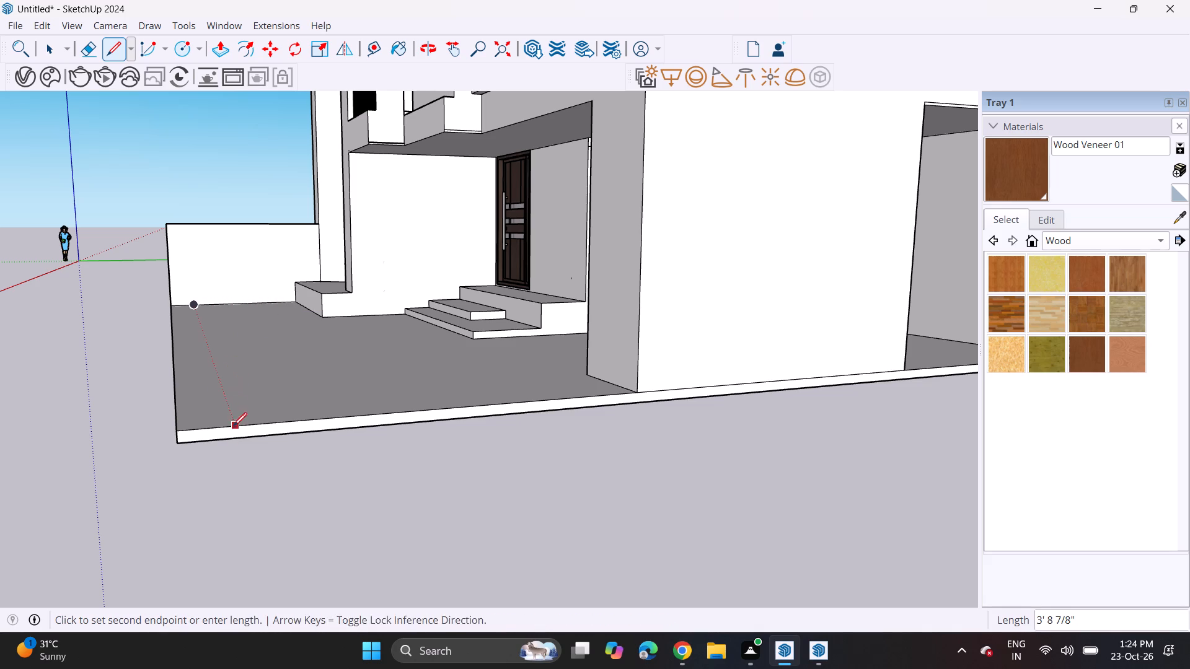
{"action": "left_click", "coordinate": [194, 308]}
Draw a line at slab-top height across the base of the projecting side wall's front face.
{"action": "scroll", "coordinate": [154, 359], "scroll_direction": "up", "scroll_amount": 1}
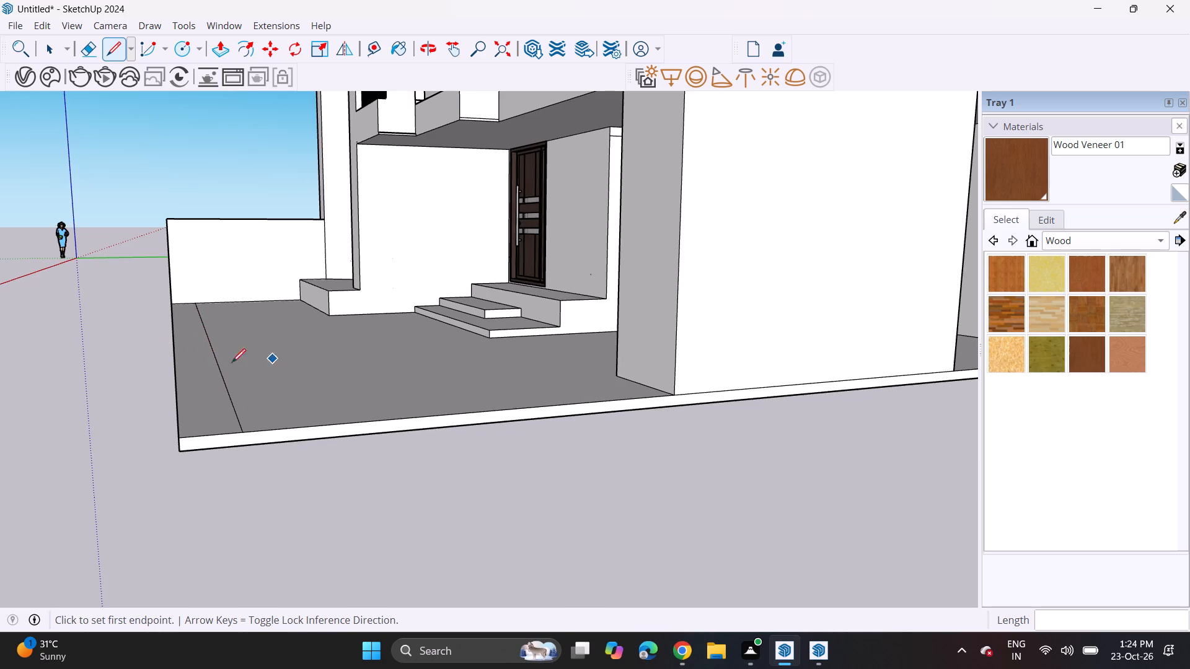
{"action": "scroll", "coordinate": [176, 352], "scroll_direction": "down", "scroll_amount": 6}
{"action": "middle_click_drag", "start_coordinate": [103, 362], "coordinate": [445, 374]}
{"action": "scroll", "coordinate": [182, 400], "scroll_direction": "up", "scroll_amount": 12}
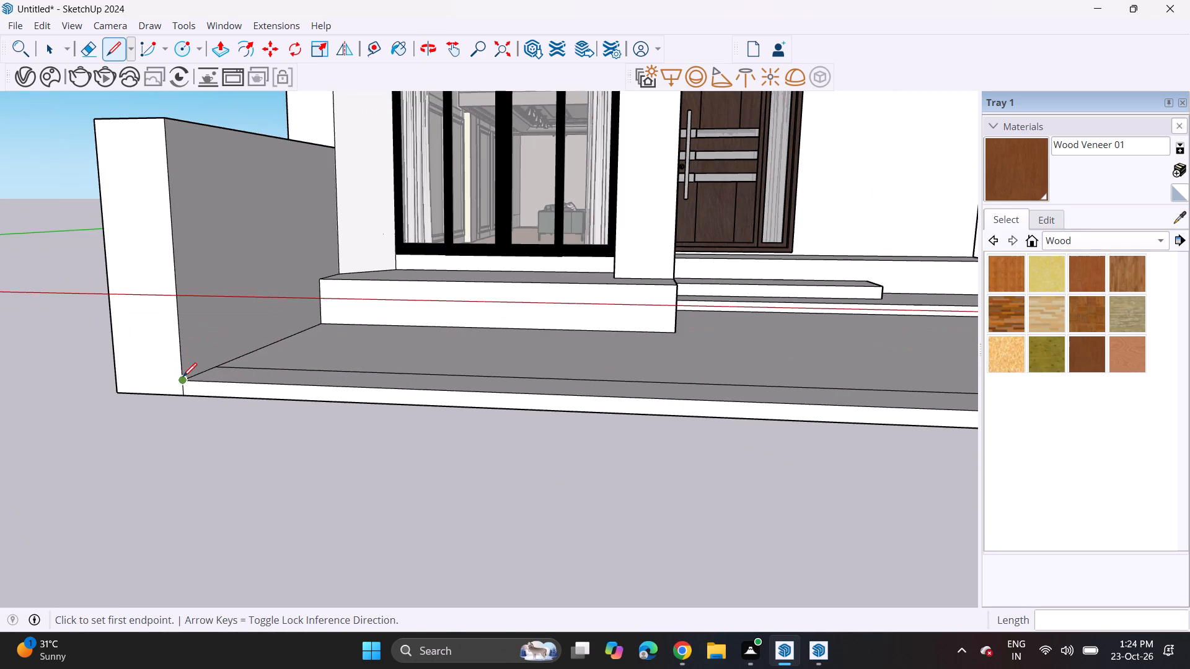
{"action": "left_click", "coordinate": [183, 378]}
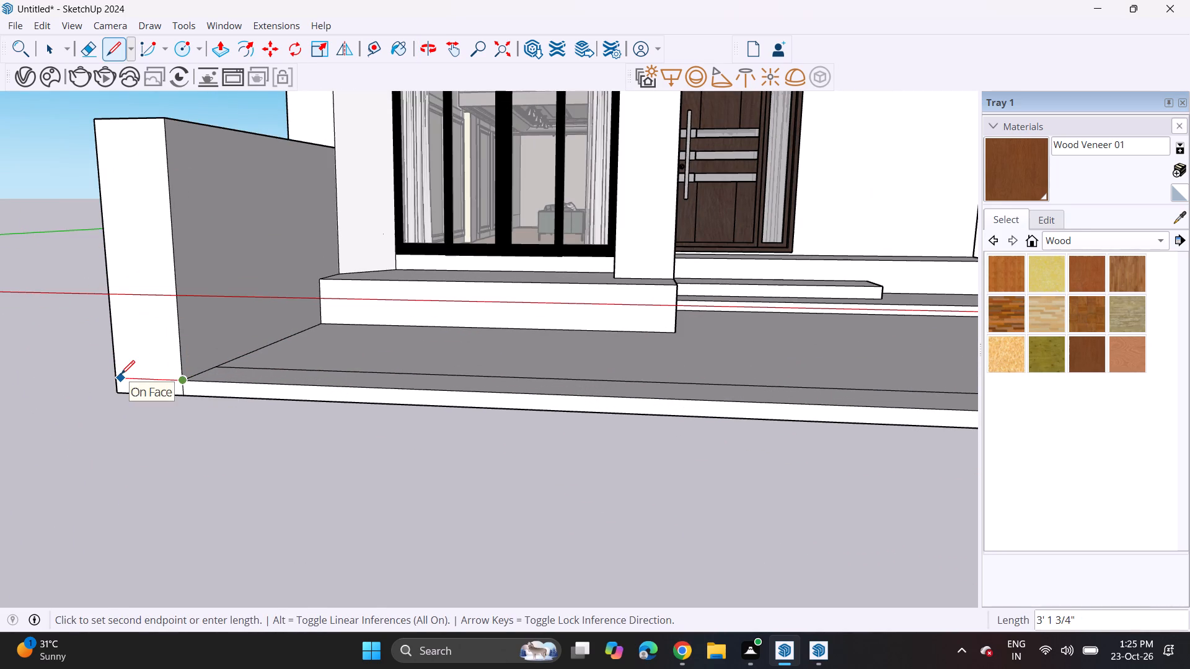
{"action": "left_click", "coordinate": [117, 374]}
Pull the slab's front face forward 14' 2 5/16" beyond the projecting side wall.
{"action": "scroll", "coordinate": [110, 328], "scroll_direction": "down", "scroll_amount": 15}
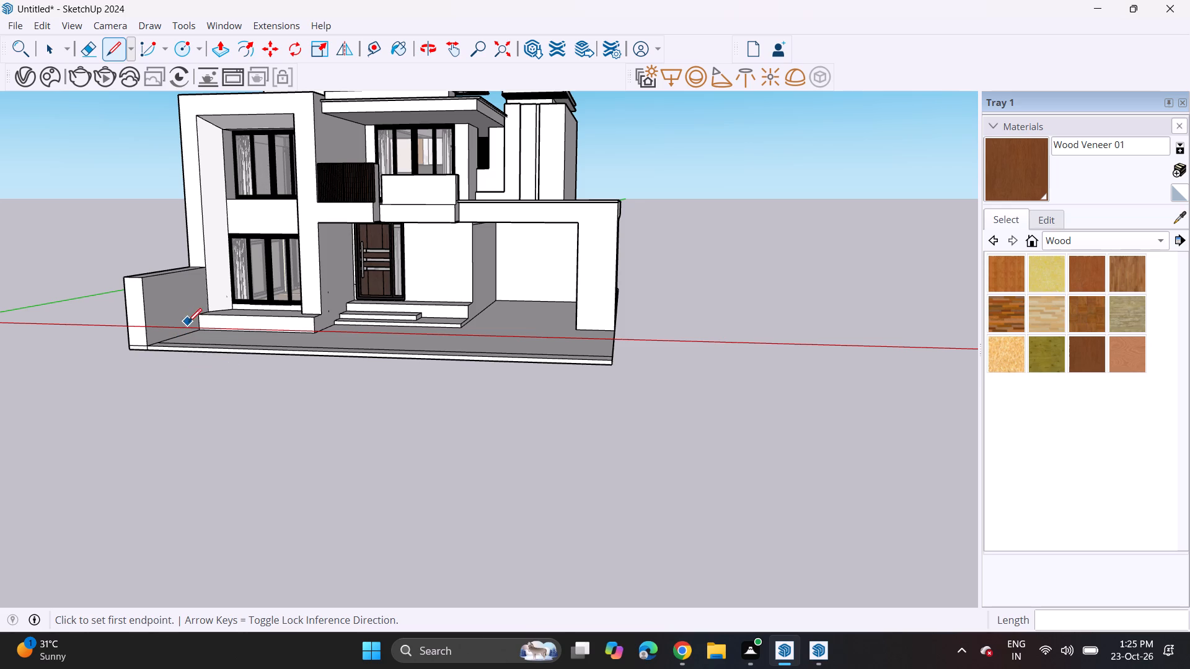
{"action": "left_click", "coordinate": [226, 55]}
{"action": "scroll", "coordinate": [245, 346], "scroll_direction": "up", "scroll_amount": 2}
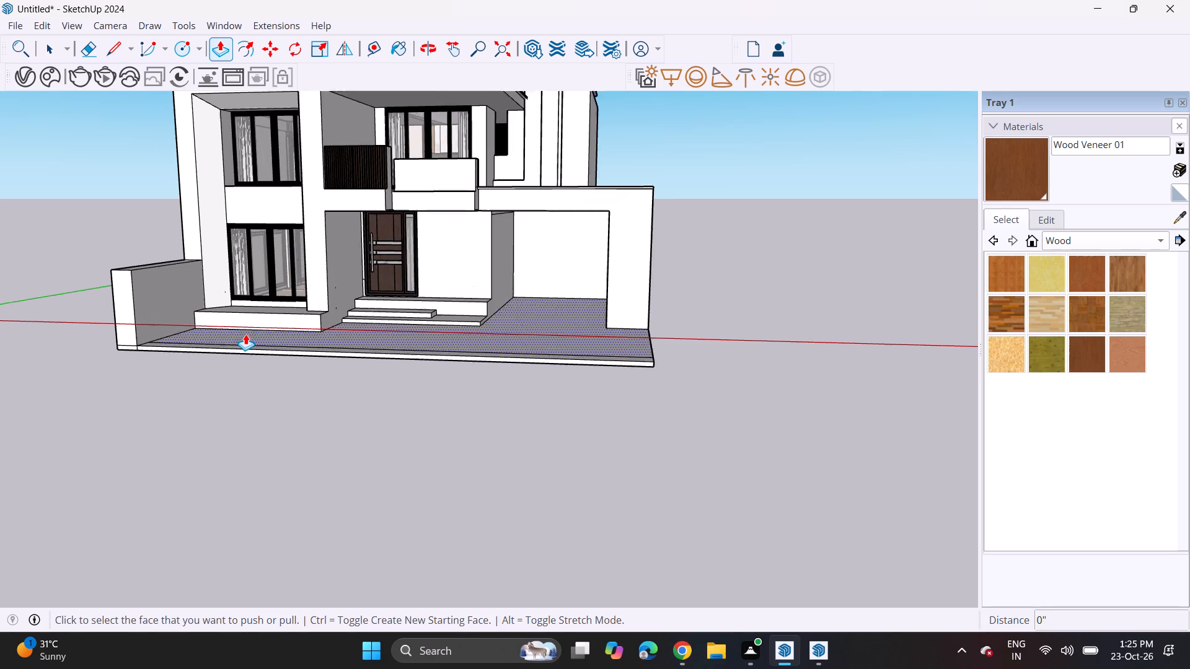
{"action": "scroll", "coordinate": [245, 334], "scroll_direction": "up", "scroll_amount": 2}
{"action": "left_click", "coordinate": [256, 354]}
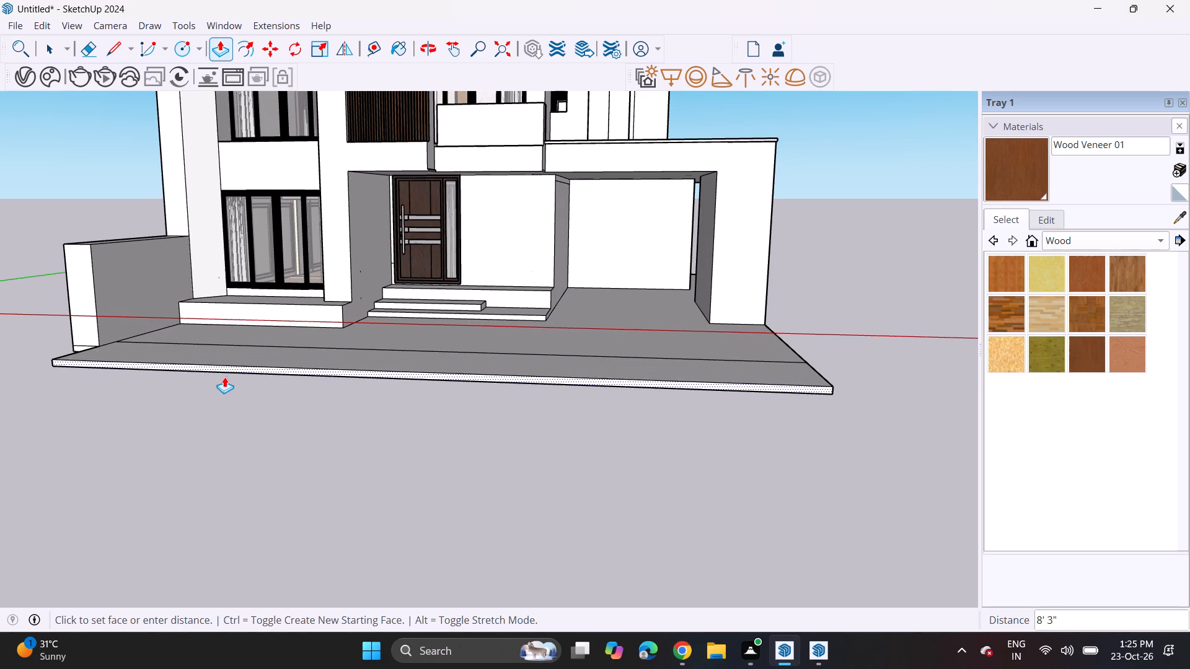
{"action": "left_click", "coordinate": [204, 404]}
Draw a diagonal about 17' 4 1/2" long on the slab's carport-side face, from the dividing line's end to the lower front corner.
{"action": "middle_click_drag", "start_coordinate": [584, 335], "coordinate": [301, 353]}
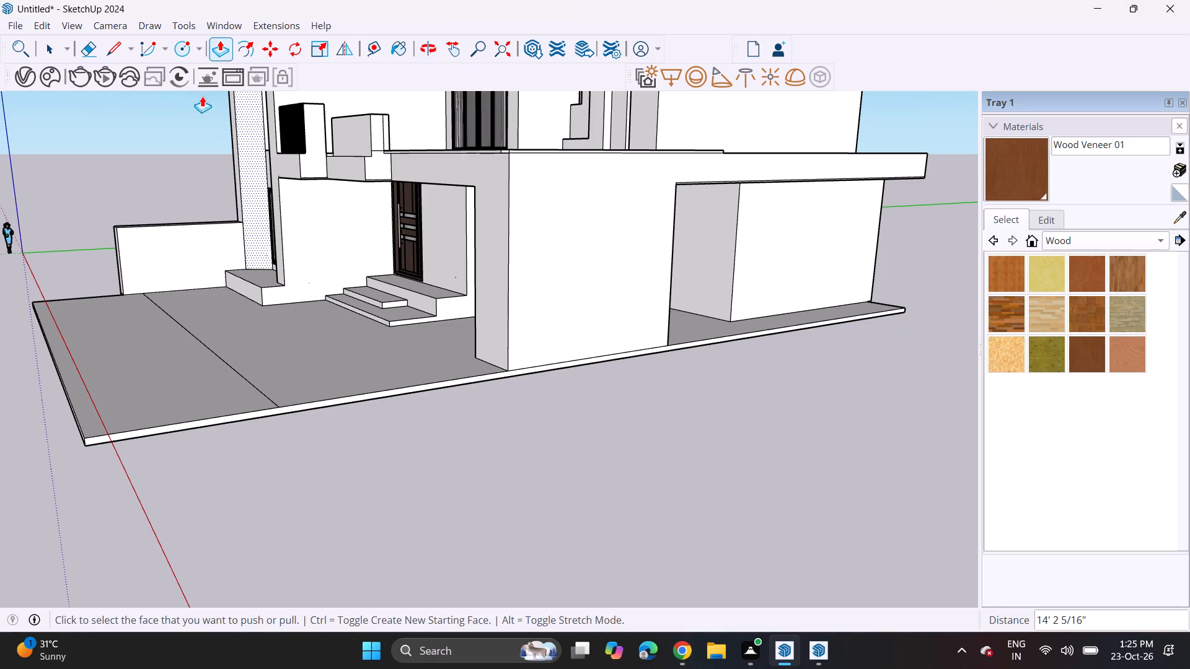
{"action": "left_click", "coordinate": [111, 50]}
{"action": "scroll", "coordinate": [291, 378], "scroll_direction": "up", "scroll_amount": 3}
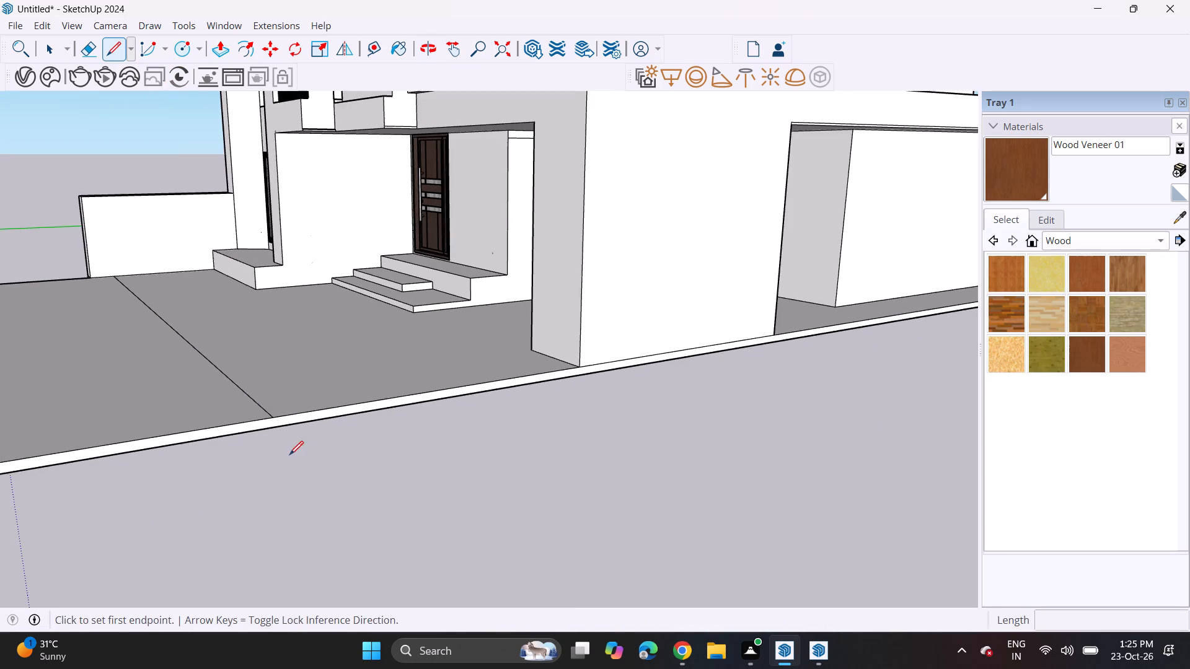
{"action": "scroll", "coordinate": [288, 431], "scroll_direction": "up", "scroll_amount": 1}
{"action": "middle_click_drag", "start_coordinate": [293, 424], "coordinate": [420, 338]}
{"action": "left_click", "coordinate": [384, 339]}
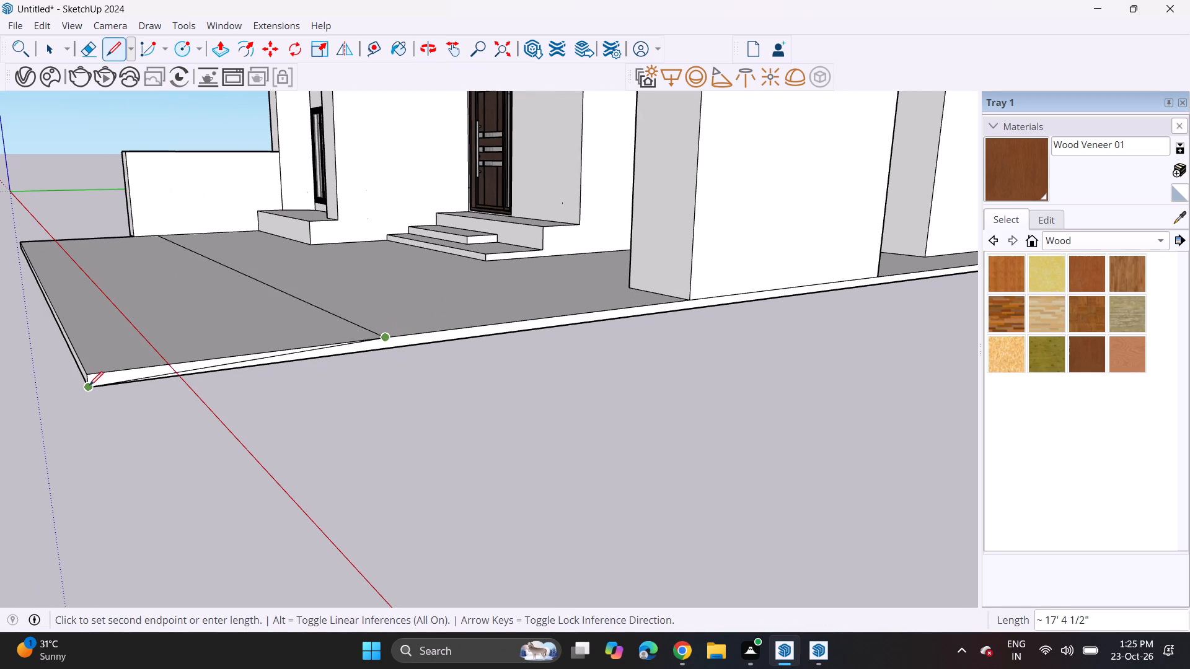
{"action": "left_click", "coordinate": [87, 385]}
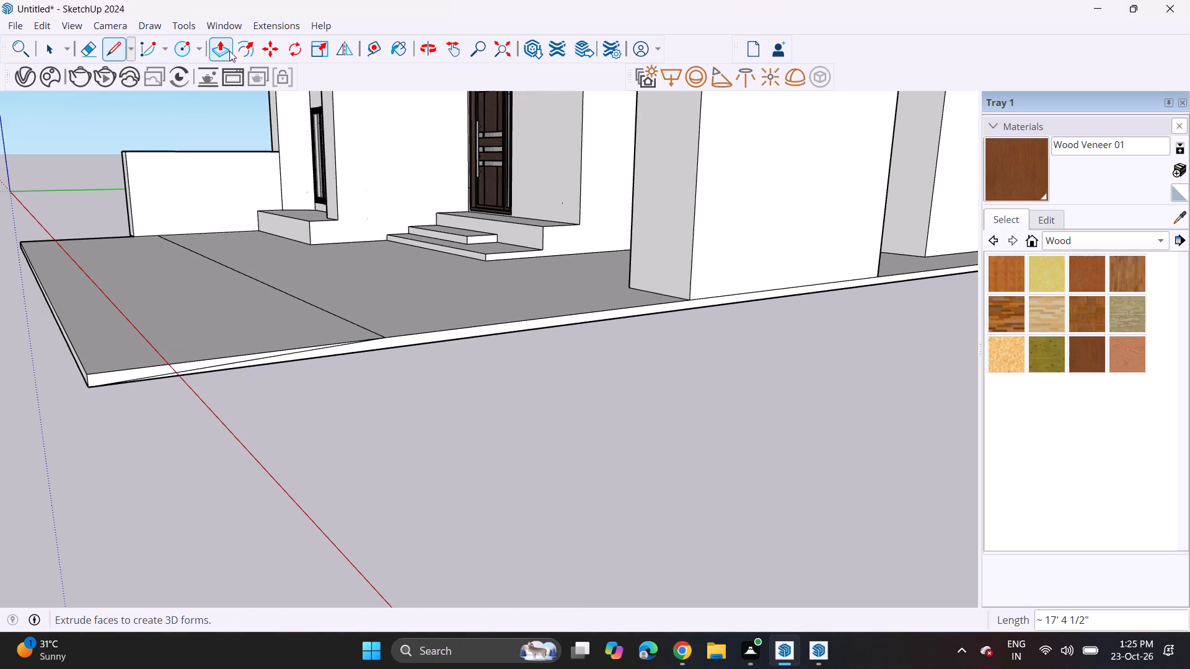
Push the triangle above the diagonal about 79' 5 5/8" across the slab's width to form a sloping ramp.
{"action": "left_click", "coordinate": [218, 50]}
{"action": "left_click", "coordinate": [100, 376]}
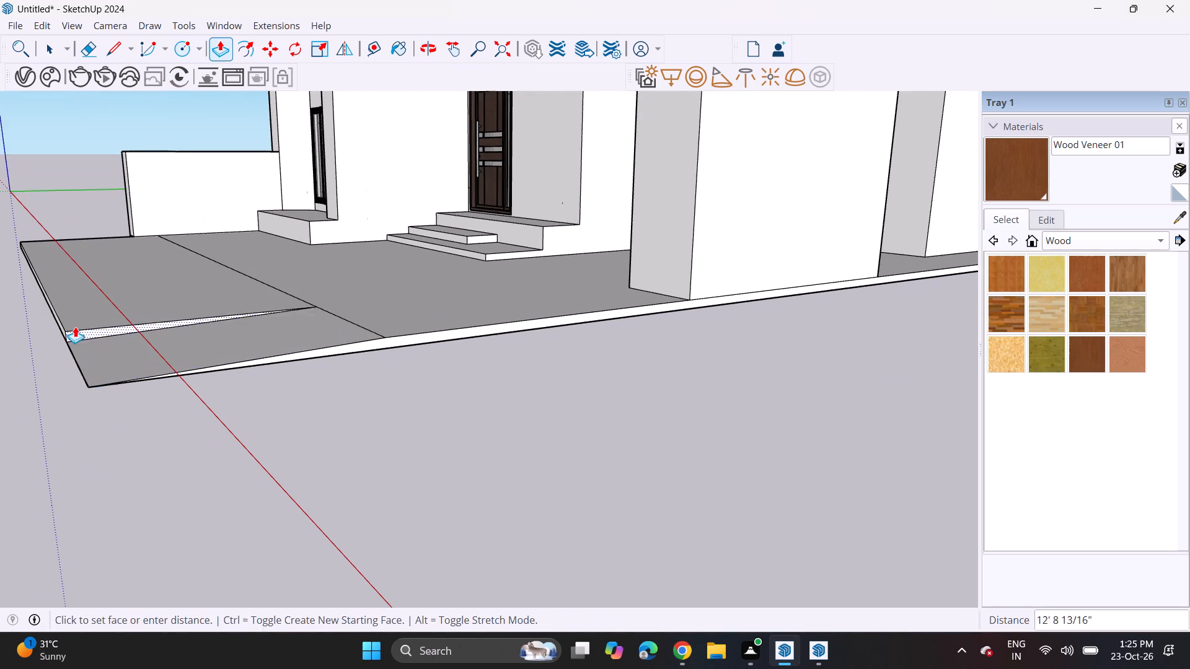
{"action": "middle_click_drag", "start_coordinate": [75, 325], "coordinate": [530, 365]}
{"action": "scroll", "coordinate": [193, 437], "scroll_direction": "down", "scroll_amount": 7}
{"action": "middle_click_drag", "start_coordinate": [177, 452], "coordinate": [465, 399], "text": "shift"}
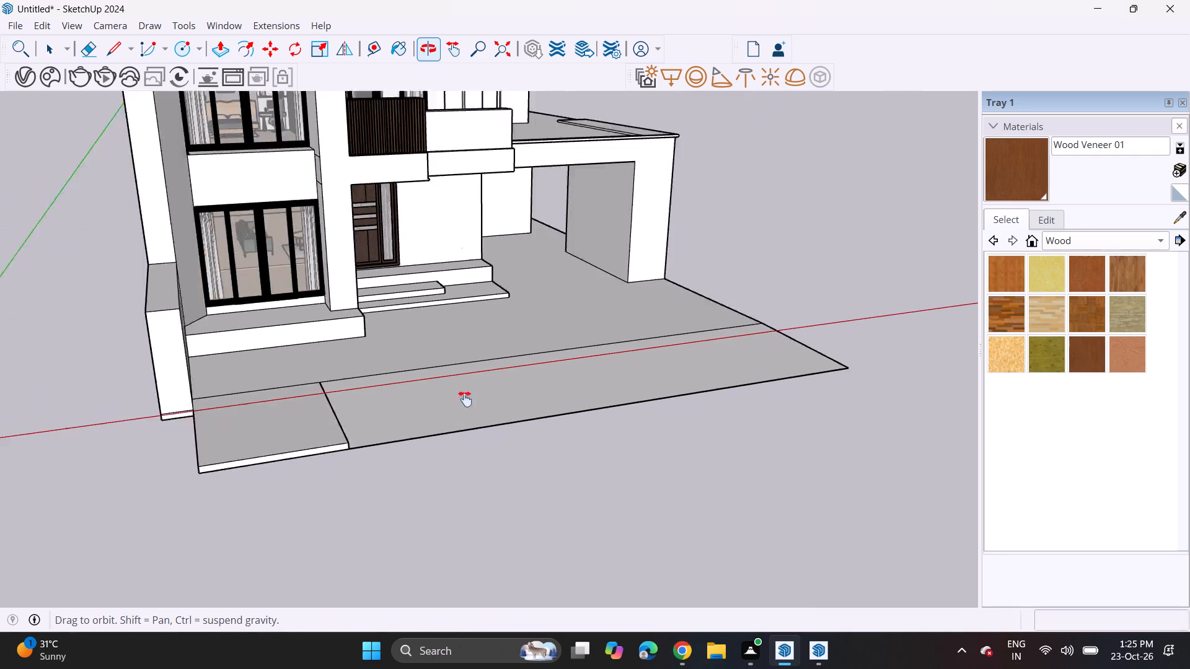
{"action": "middle_click_drag", "start_coordinate": [465, 399], "coordinate": [501, 391], "text": "shift"}
{"action": "left_click", "coordinate": [338, 464]}
Erase the leftover triangular sliver along the ramp's edge beside the projecting side wall.
{"action": "middle_click_drag", "start_coordinate": [384, 408], "coordinate": [248, 413]}
{"action": "scroll", "coordinate": [284, 413], "scroll_direction": "up", "scroll_amount": 1}
{"action": "scroll", "coordinate": [200, 334], "scroll_direction": "up", "scroll_amount": 2}
{"action": "scroll", "coordinate": [199, 334], "scroll_direction": "down", "scroll_amount": 1}
{"action": "scroll", "coordinate": [197, 332], "scroll_direction": "up", "scroll_amount": 3}
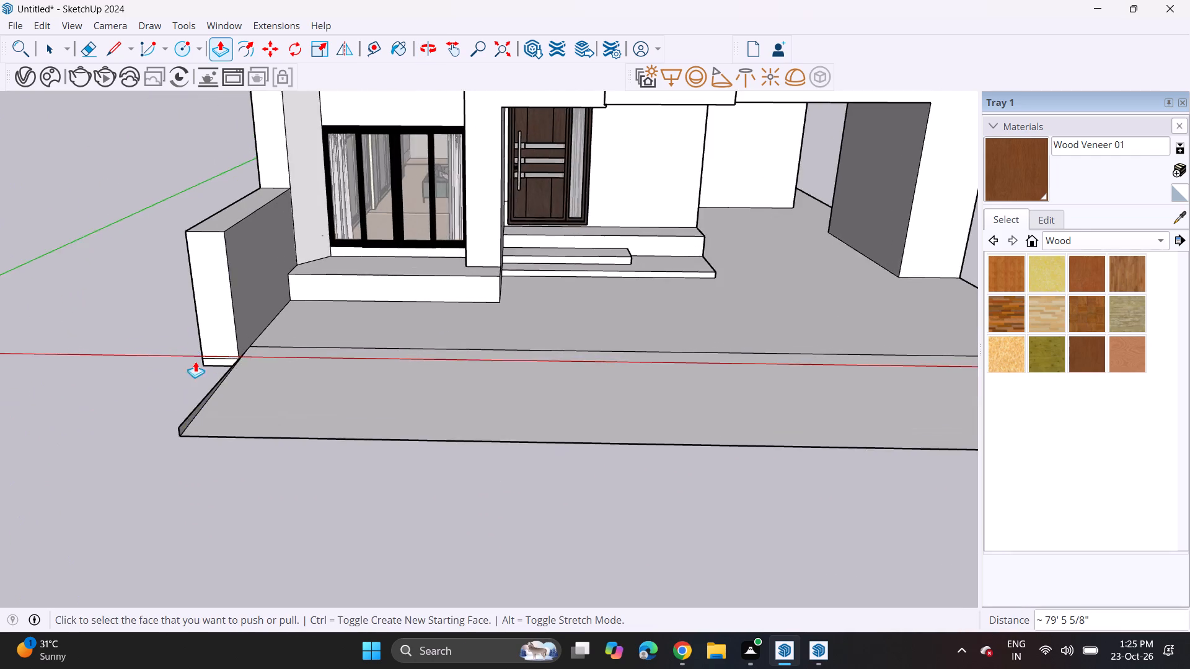
{"action": "scroll", "coordinate": [195, 361], "scroll_direction": "up", "scroll_amount": 4}
{"action": "left_click", "coordinate": [97, 42]}
{"action": "scroll", "coordinate": [186, 383], "scroll_direction": "up", "scroll_amount": 4}
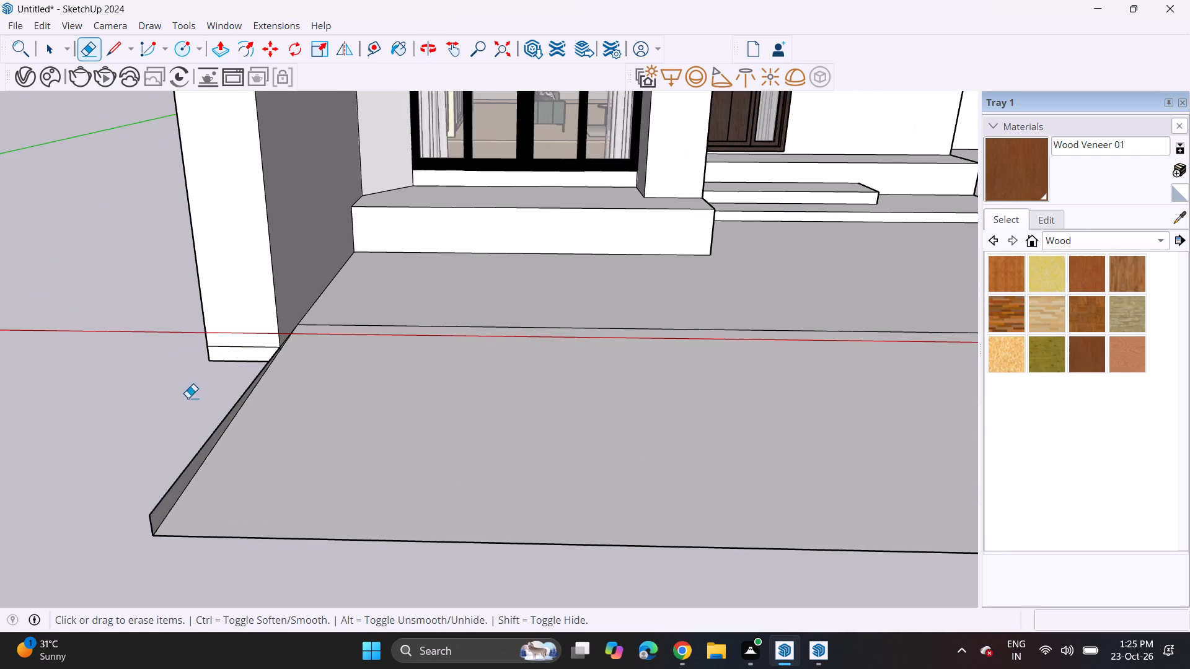
{"action": "left_click", "coordinate": [198, 451]}
{"action": "left_click_drag", "start_coordinate": [154, 514], "coordinate": [149, 523]}
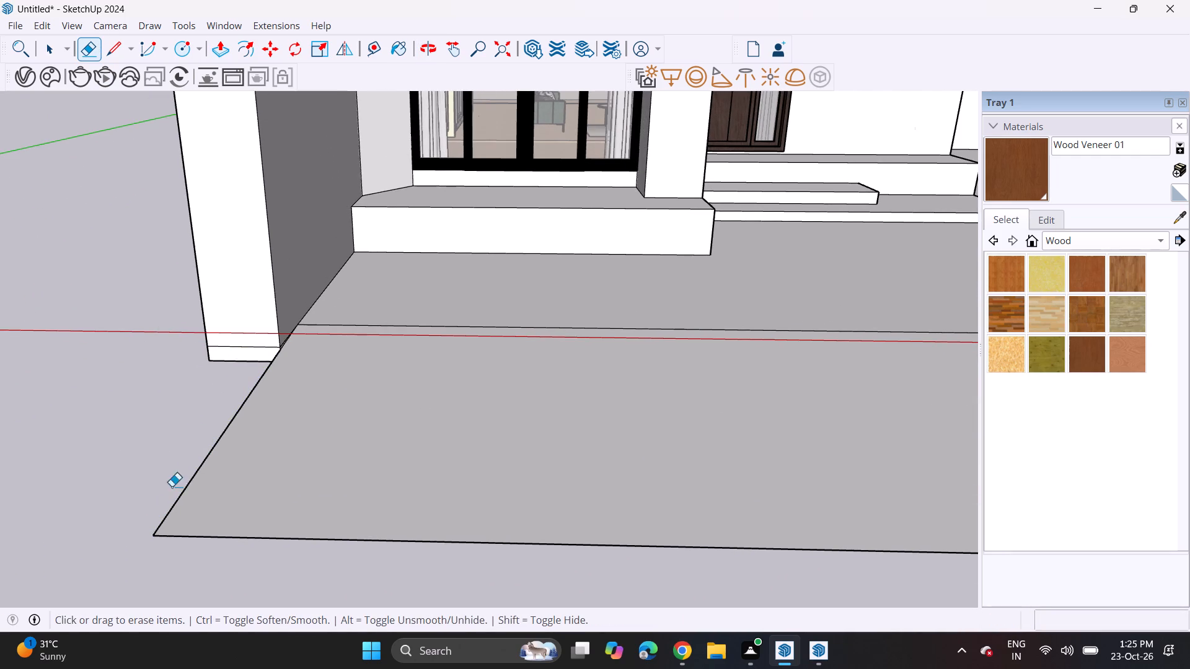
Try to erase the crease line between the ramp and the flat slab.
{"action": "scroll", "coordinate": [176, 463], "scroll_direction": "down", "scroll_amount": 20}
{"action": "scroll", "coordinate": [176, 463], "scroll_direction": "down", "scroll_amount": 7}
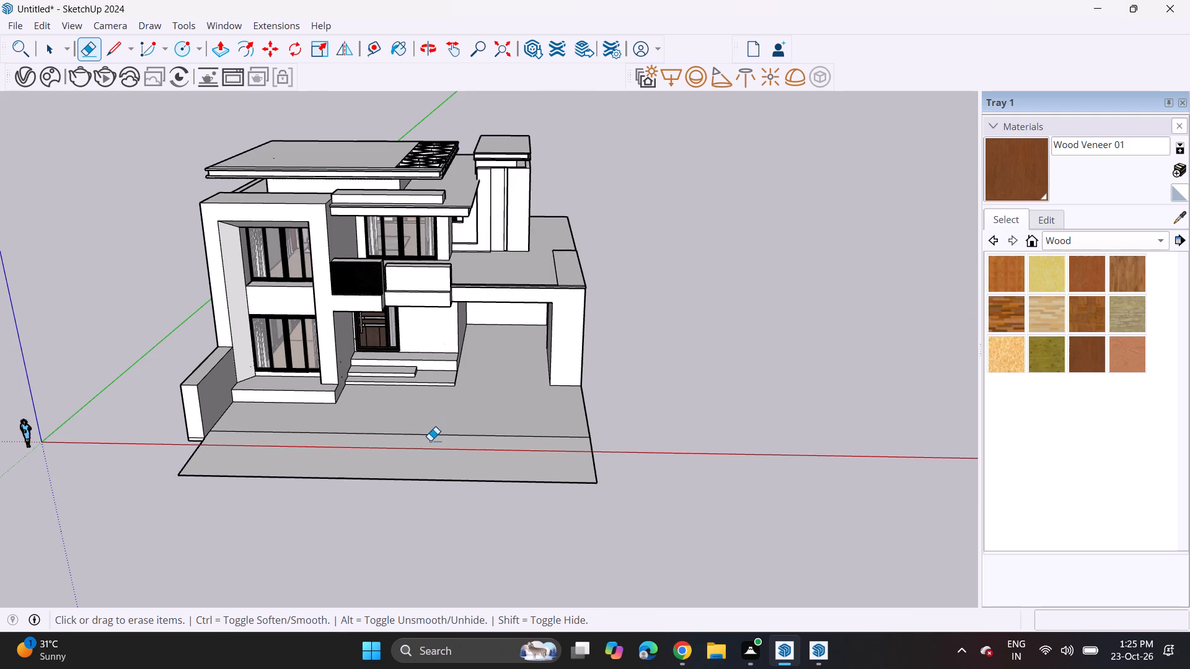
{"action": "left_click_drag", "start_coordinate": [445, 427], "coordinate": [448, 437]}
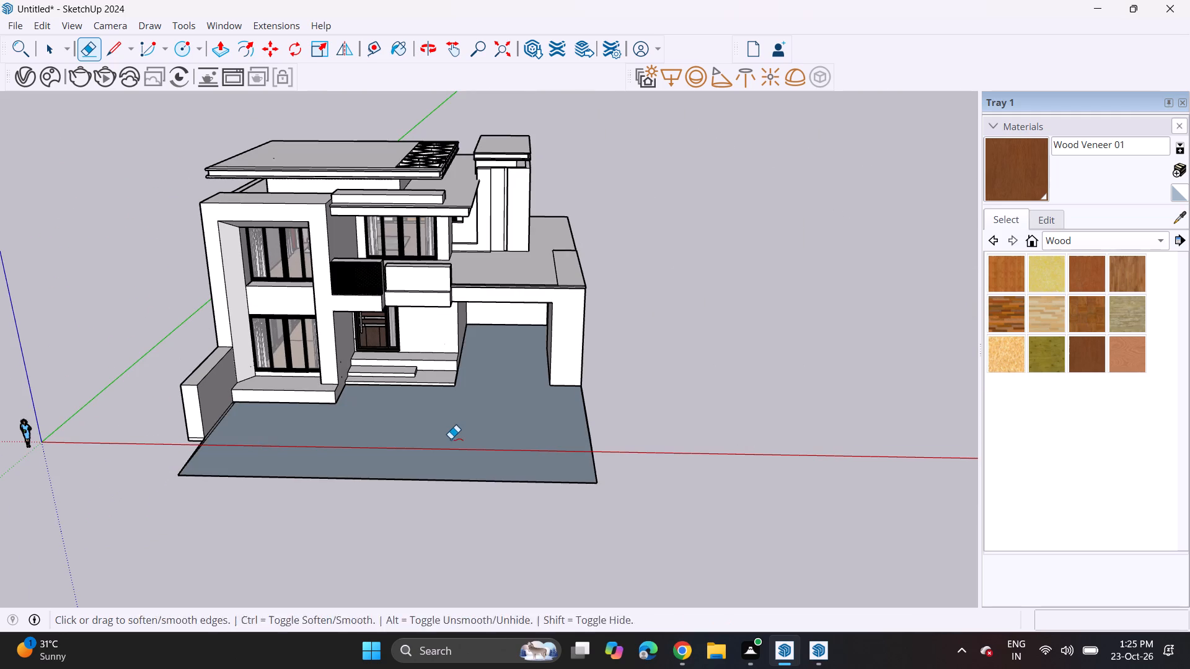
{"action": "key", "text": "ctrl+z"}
Move the entire house with its slab and ramp away from the origin, leaving the scale figure in place.
{"action": "middle_click_drag", "start_coordinate": [442, 444], "coordinate": [500, 457]}
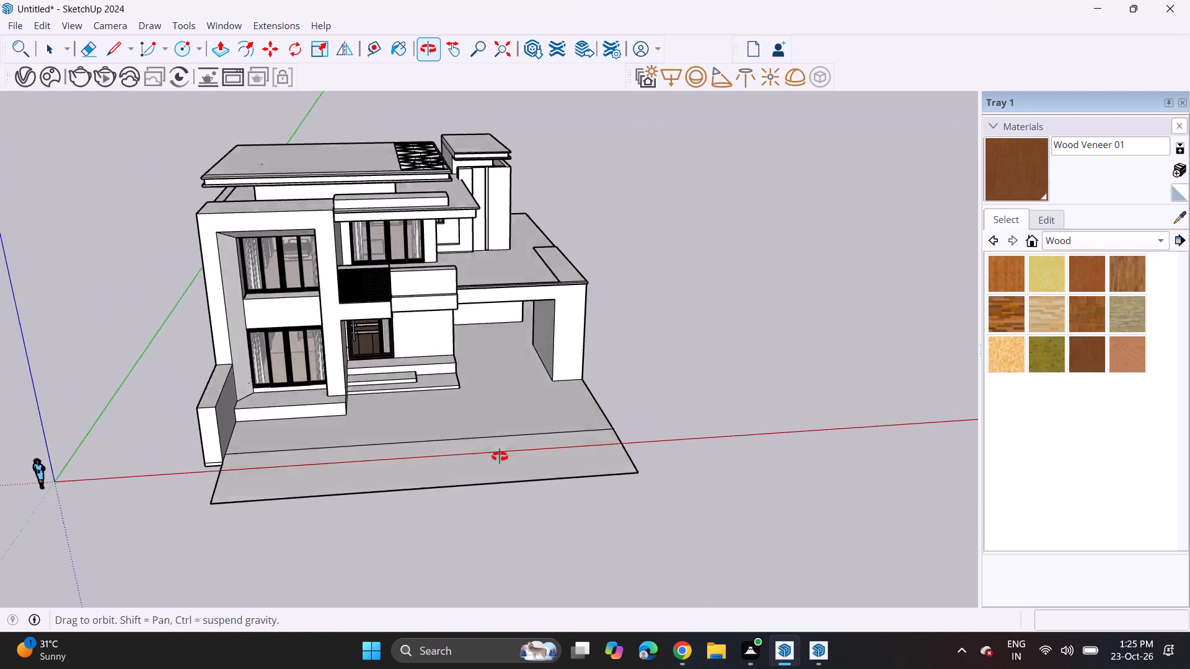
{"action": "middle_click_drag", "start_coordinate": [500, 457], "coordinate": [500, 460]}
{"action": "scroll", "coordinate": [491, 460], "scroll_direction": "up", "scroll_amount": 1}
{"action": "scroll", "coordinate": [434, 425], "scroll_direction": "down", "scroll_amount": 7}
{"action": "key", "text": "space"}
{"action": "left_click_drag", "start_coordinate": [214, 201], "coordinate": [713, 527]}
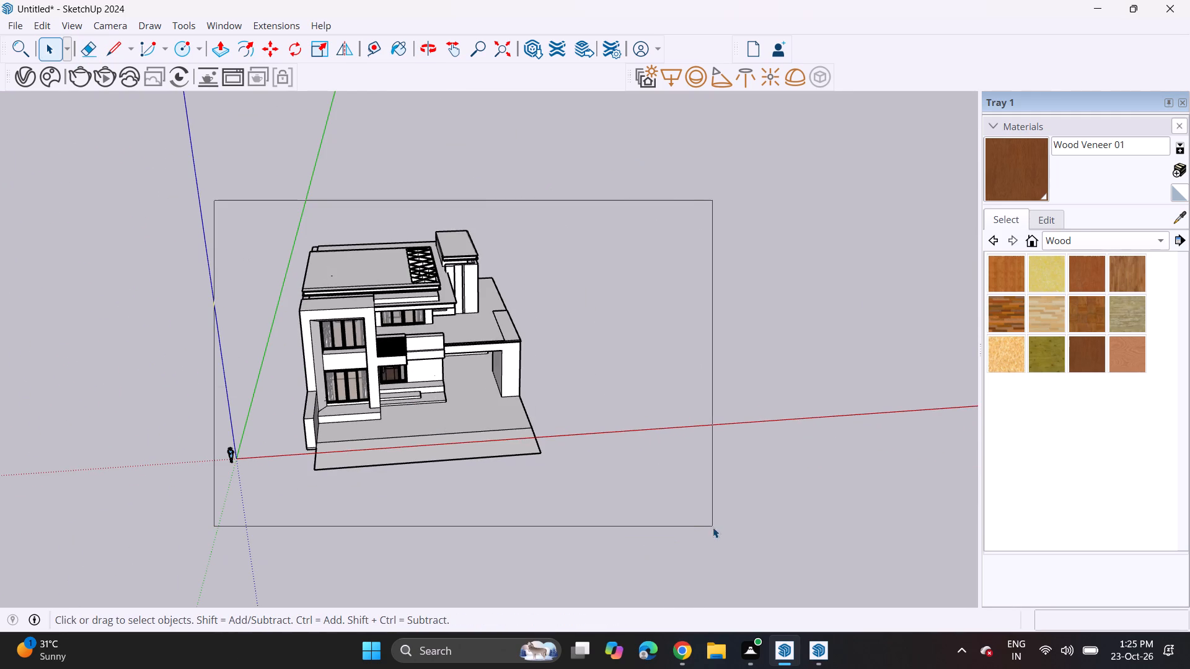
{"action": "left_click", "coordinate": [232, 458], "text": "ctrl+shift"}
{"action": "key", "text": "m"}
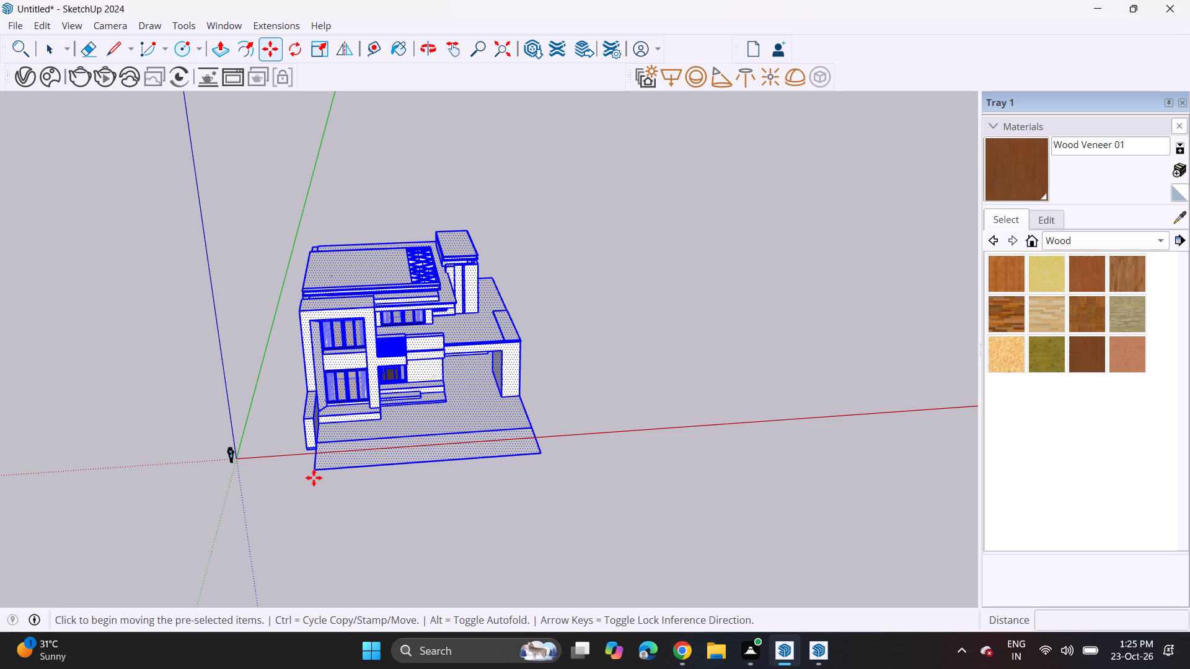
{"action": "left_click", "coordinate": [314, 471]}
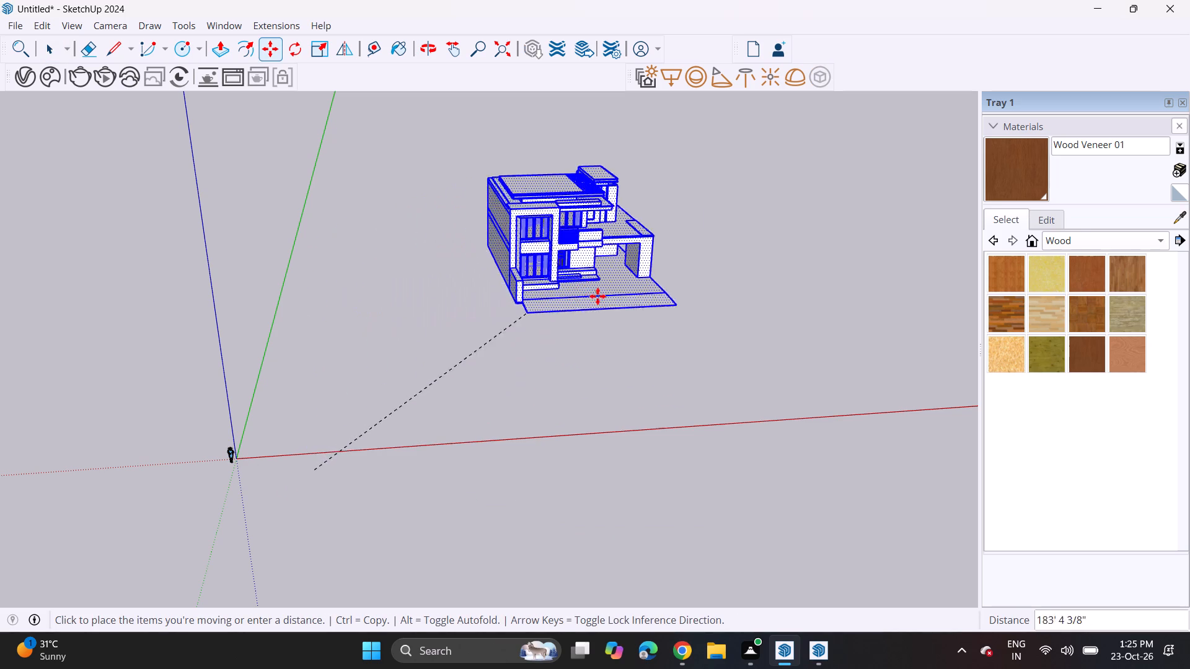
{"action": "left_click", "coordinate": [706, 291]}
Examine the relocated house and its front ramp from several angles, ending with the front elevation.
{"action": "middle_click_drag", "start_coordinate": [822, 283], "coordinate": [727, 267]}
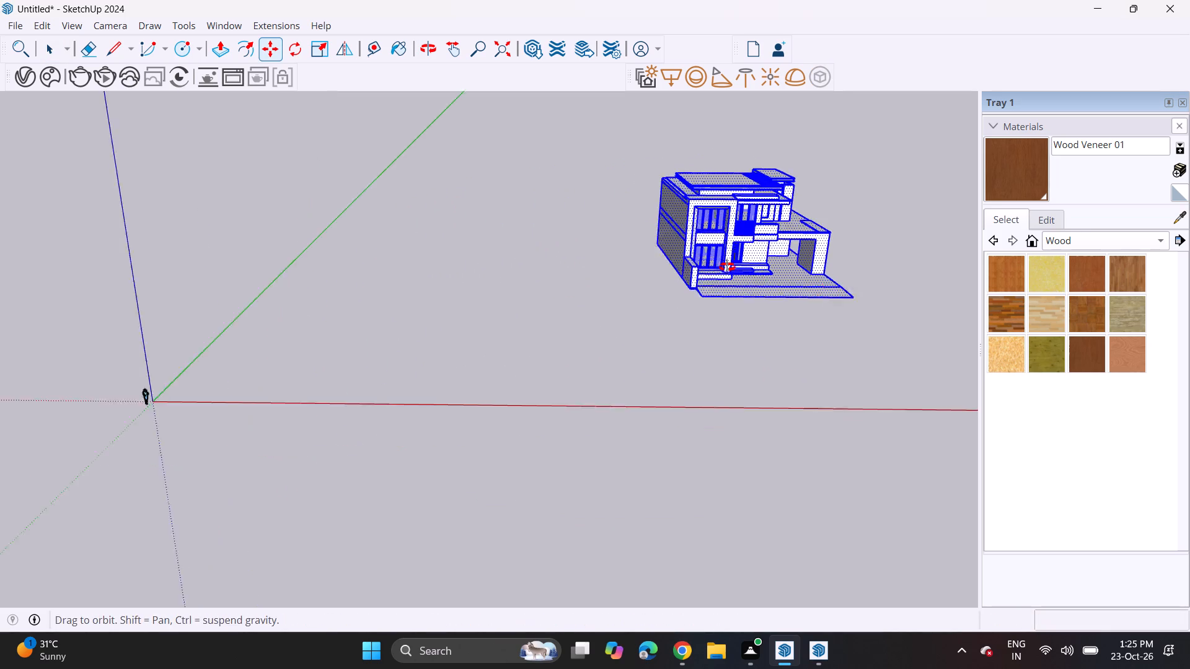
{"action": "middle_click_drag", "start_coordinate": [727, 267], "coordinate": [712, 268]}
{"action": "middle_click_drag", "start_coordinate": [810, 296], "coordinate": [743, 273]}
{"action": "scroll", "coordinate": [809, 296], "scroll_direction": "up", "scroll_amount": 2}
{"action": "middle_click_drag", "start_coordinate": [811, 311], "coordinate": [560, 336]}
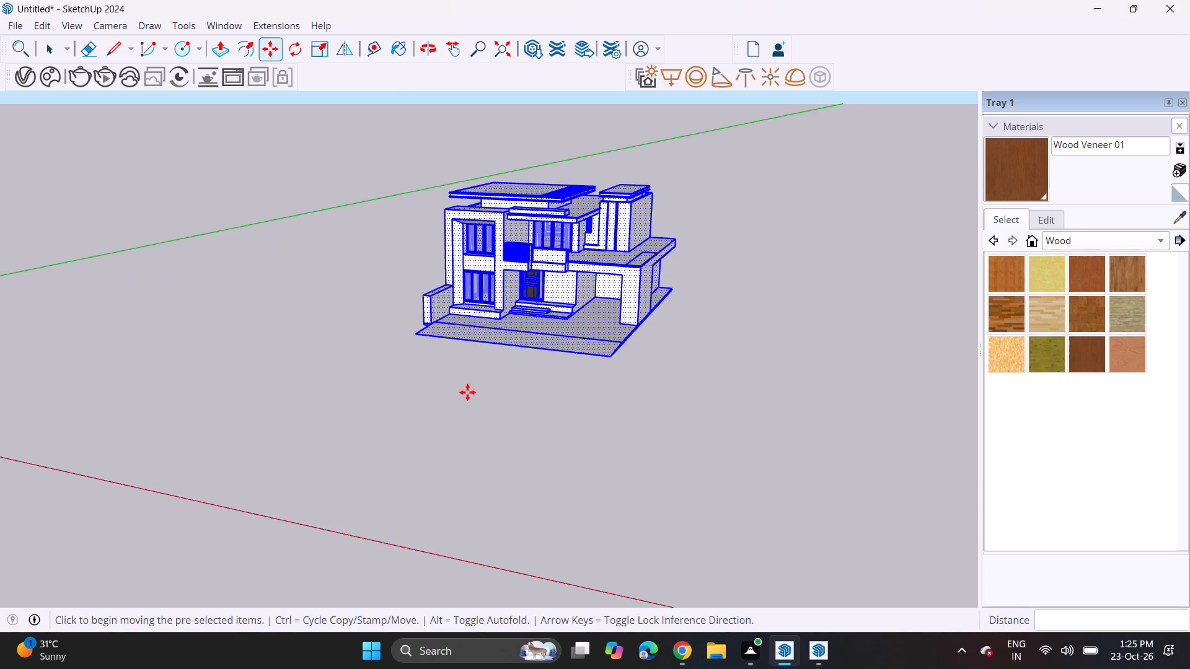
{"action": "middle_click_drag", "start_coordinate": [467, 392], "coordinate": [600, 374]}
{"action": "scroll", "coordinate": [629, 344], "scroll_direction": "up", "scroll_amount": 7}
{"action": "middle_click_drag", "start_coordinate": [602, 331], "coordinate": [634, 437], "text": "shift"}
{"action": "middle_click_drag", "start_coordinate": [614, 432], "coordinate": [595, 401]}
{"action": "scroll", "coordinate": [605, 424], "scroll_direction": "up", "scroll_amount": 1}
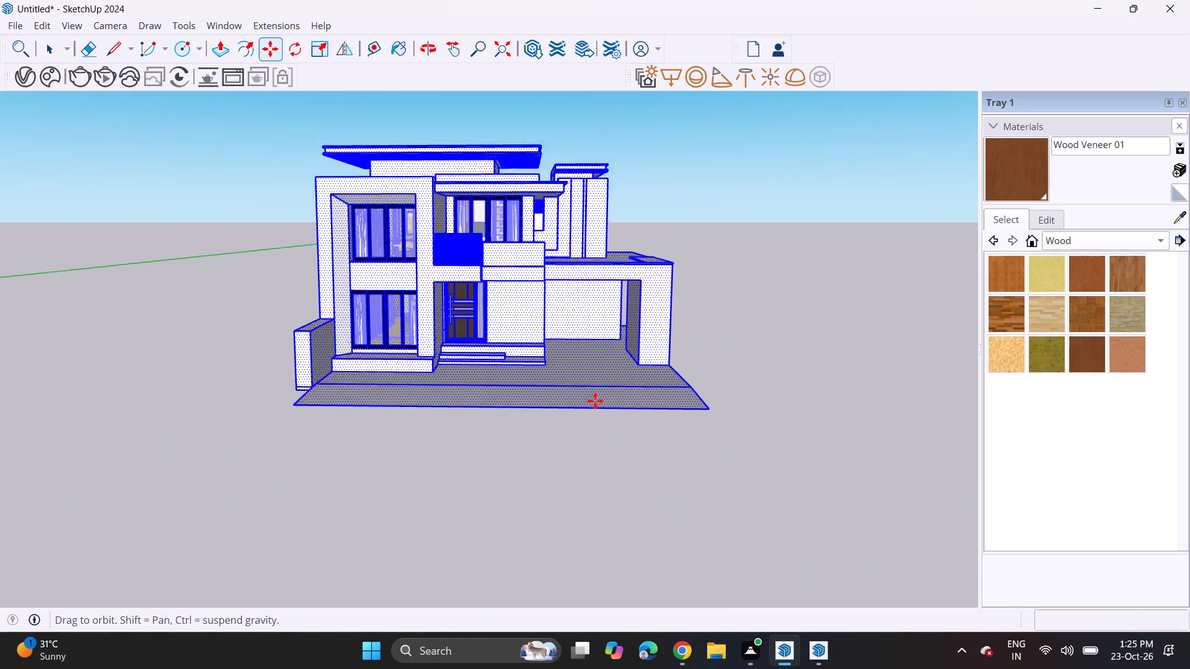
Clear the selection of the relocated house.
{"action": "middle_click_drag", "start_coordinate": [595, 401], "coordinate": [595, 403]}
{"action": "key", "text": "space"}
{"action": "left_click", "coordinate": [757, 320]}
{"action": "scroll", "coordinate": [542, 361], "scroll_direction": "up", "scroll_amount": 3}
{"action": "scroll", "coordinate": [529, 346], "scroll_direction": "down", "scroll_amount": 4}
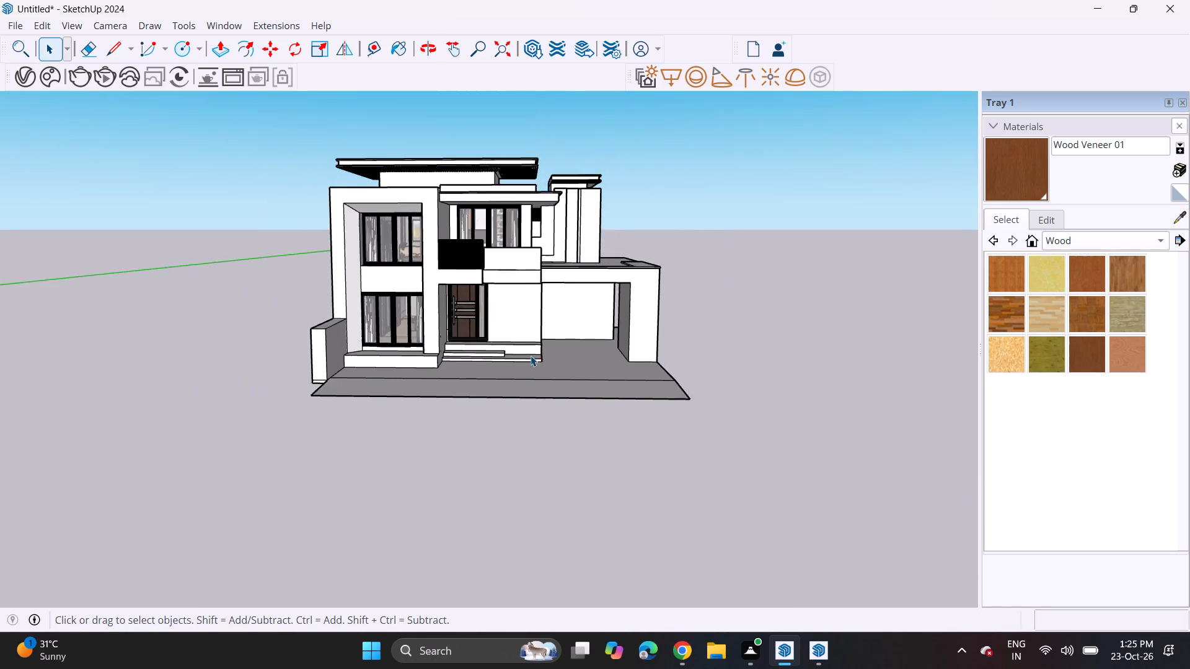
{"action": "middle_click_drag", "start_coordinate": [531, 356], "coordinate": [586, 425], "text": "shift"}
{"action": "middle_click_drag", "start_coordinate": [568, 397], "coordinate": [560, 367]}
{"action": "scroll", "coordinate": [568, 380], "scroll_direction": "up", "scroll_amount": 2}
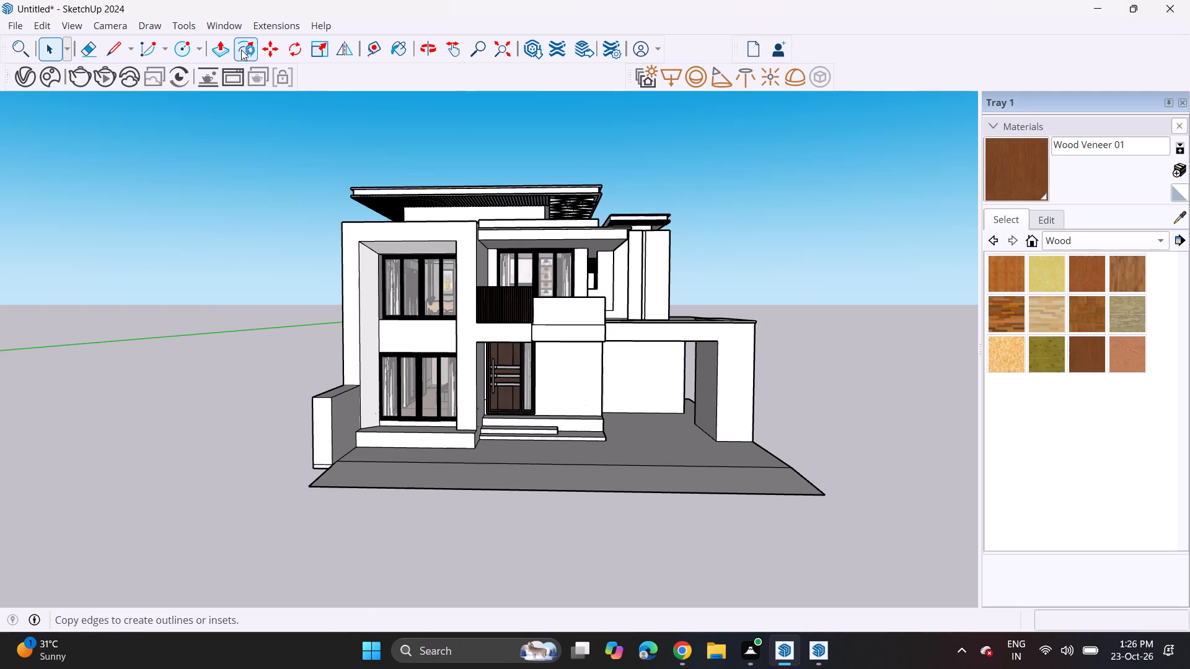
Draw a narrow rectangle about 1' by 13' 7" on the flat slab, running from the ramp's crease line towards the entrance steps.
{"action": "left_click", "coordinate": [161, 46]}
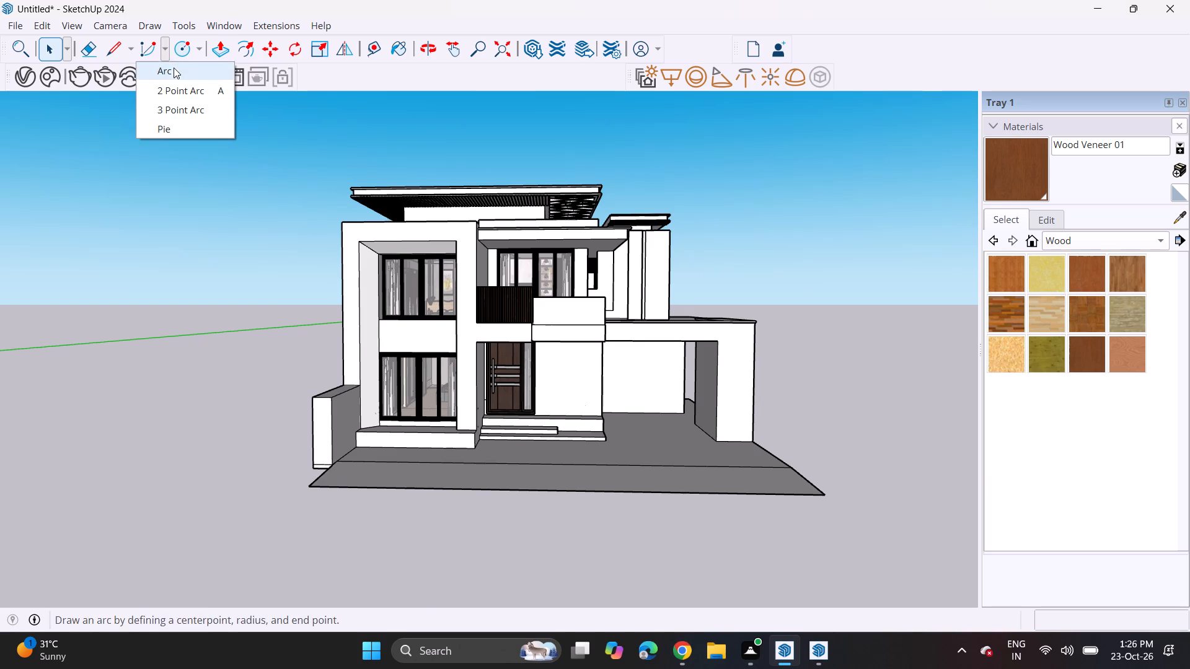
{"action": "left_click", "coordinate": [196, 55]}
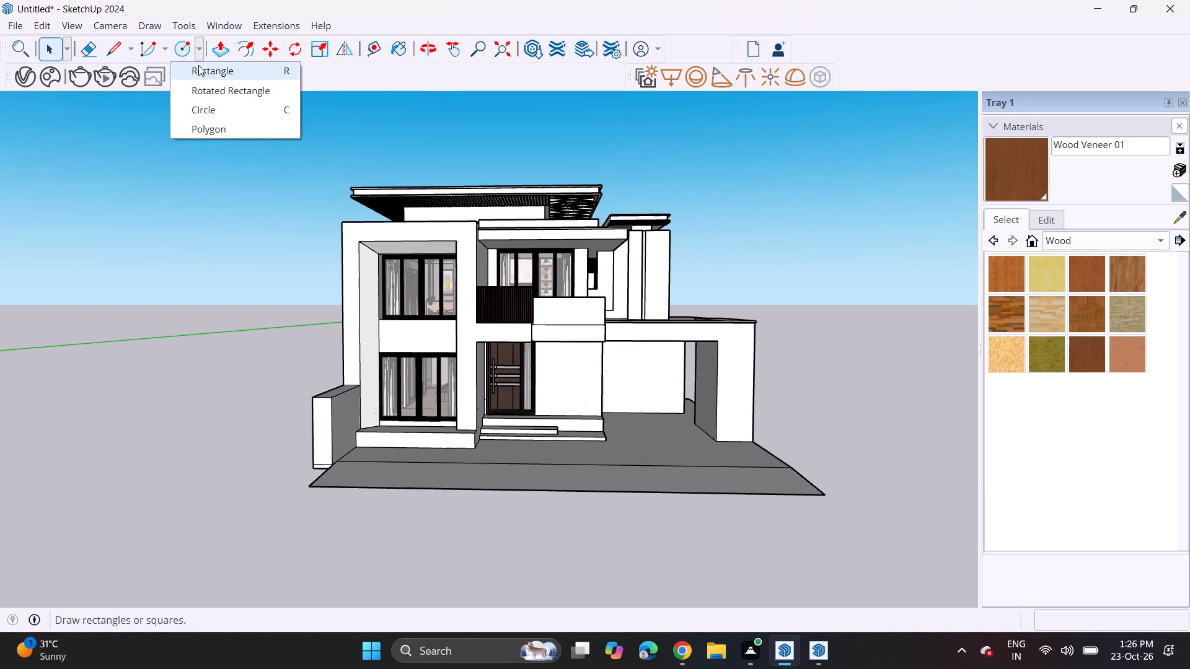
{"action": "left_click", "coordinate": [198, 70]}
{"action": "scroll", "coordinate": [415, 450], "scroll_direction": "down", "scroll_amount": 4}
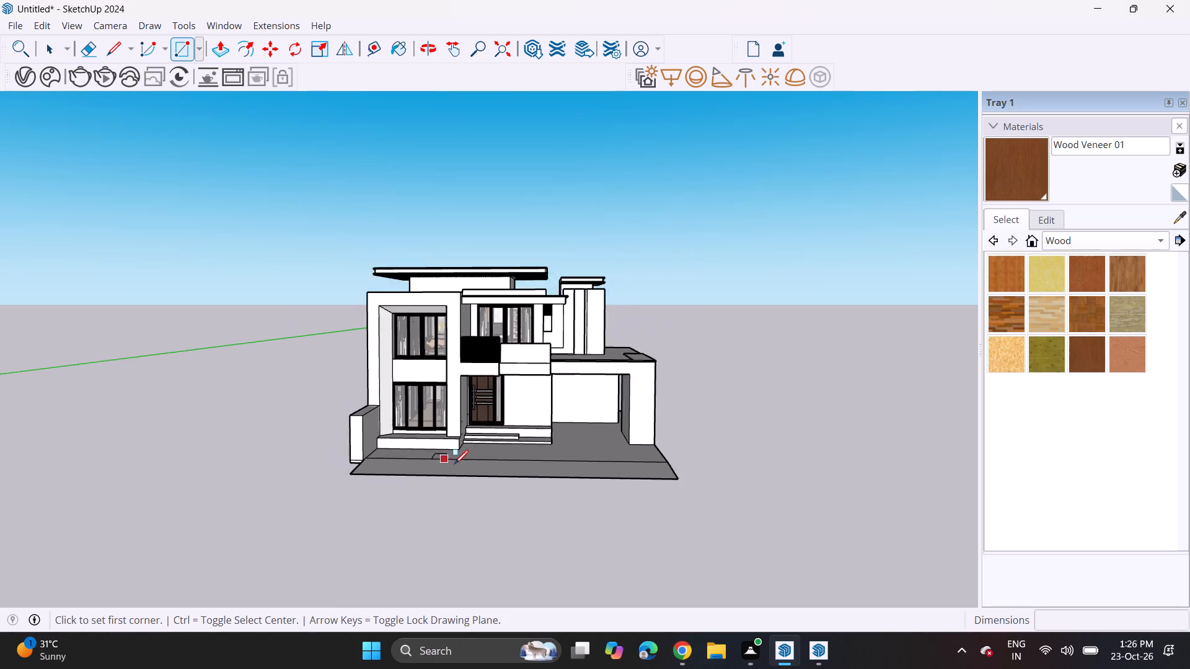
{"action": "scroll", "coordinate": [464, 453], "scroll_direction": "up", "scroll_amount": 2}
{"action": "middle_click_drag", "start_coordinate": [466, 458], "coordinate": [470, 550]}
{"action": "scroll", "coordinate": [490, 514], "scroll_direction": "up", "scroll_amount": 10}
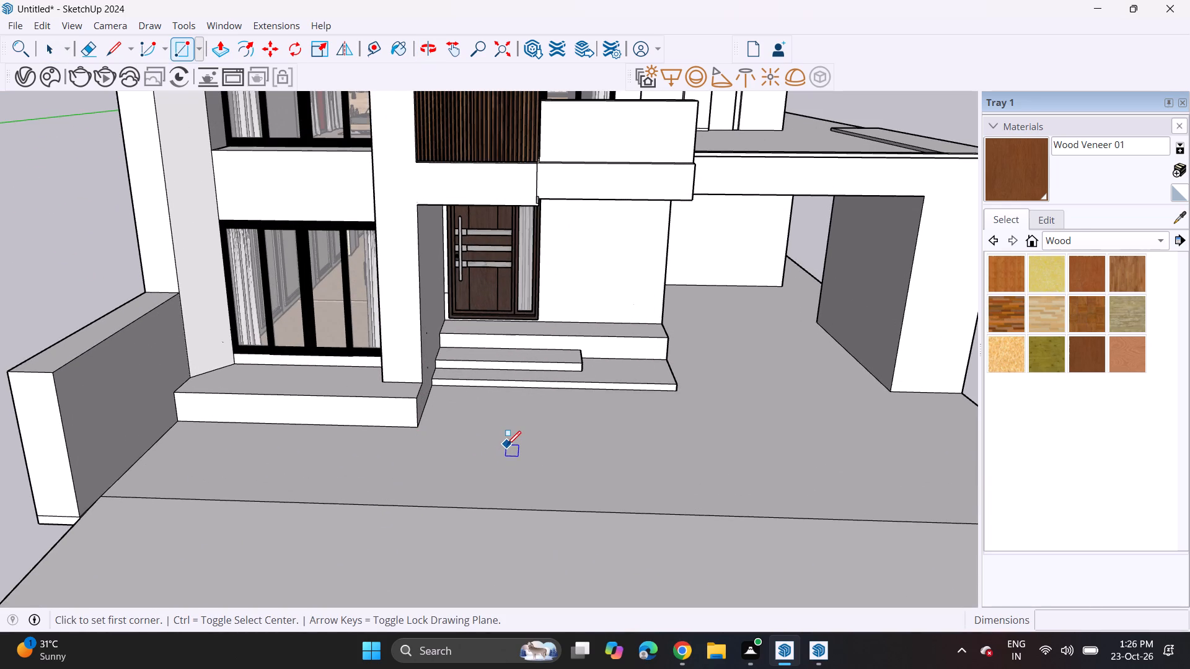
{"action": "left_click", "coordinate": [510, 440]}
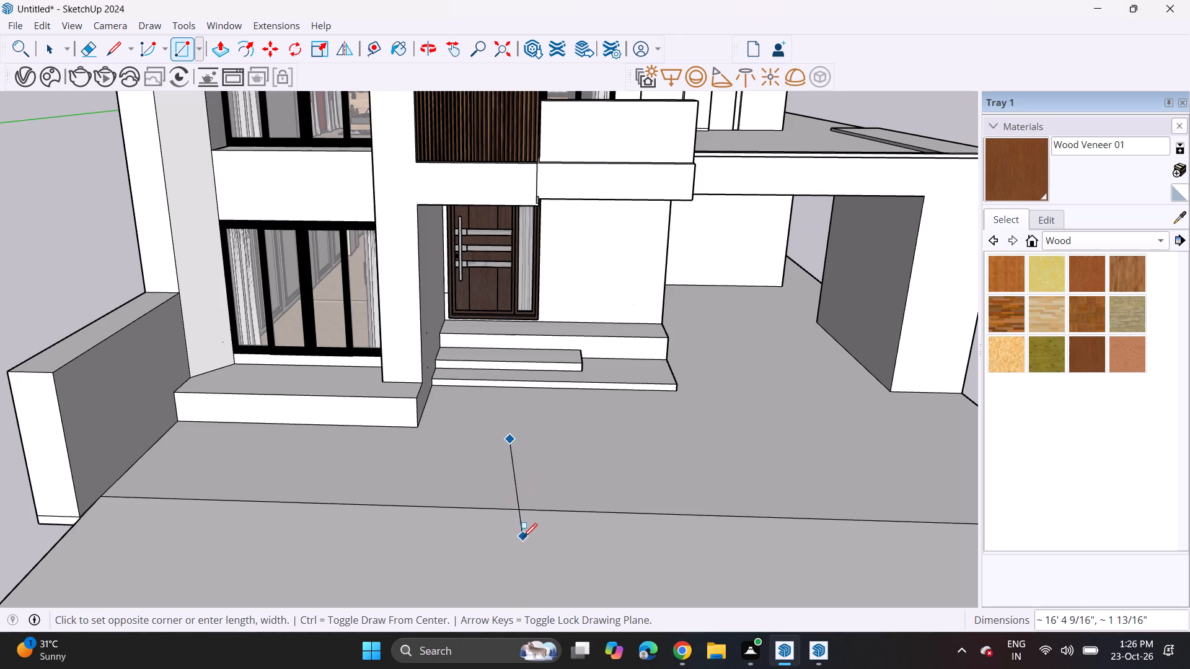
{"action": "scroll", "coordinate": [516, 544], "scroll_direction": "up", "scroll_amount": 3}
{"action": "scroll", "coordinate": [506, 544], "scroll_direction": "down", "scroll_amount": 3}
{"action": "scroll", "coordinate": [506, 544], "scroll_direction": "up", "scroll_amount": 1}
{"action": "scroll", "coordinate": [506, 544], "scroll_direction": "down", "scroll_amount": 4}
{"action": "scroll", "coordinate": [505, 545], "scroll_direction": "up", "scroll_amount": 1, "text": "shift"}
{"action": "middle_click_drag", "start_coordinate": [503, 538], "coordinate": [496, 442], "text": "shift"}
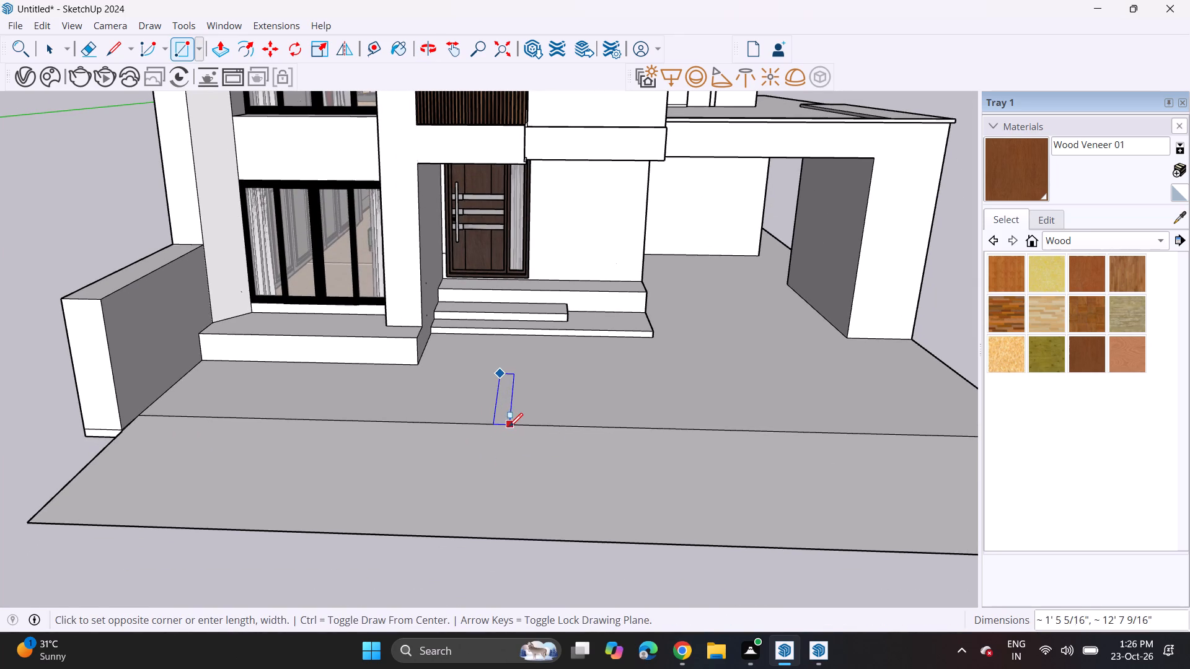
{"action": "key", "text": "Escape"}
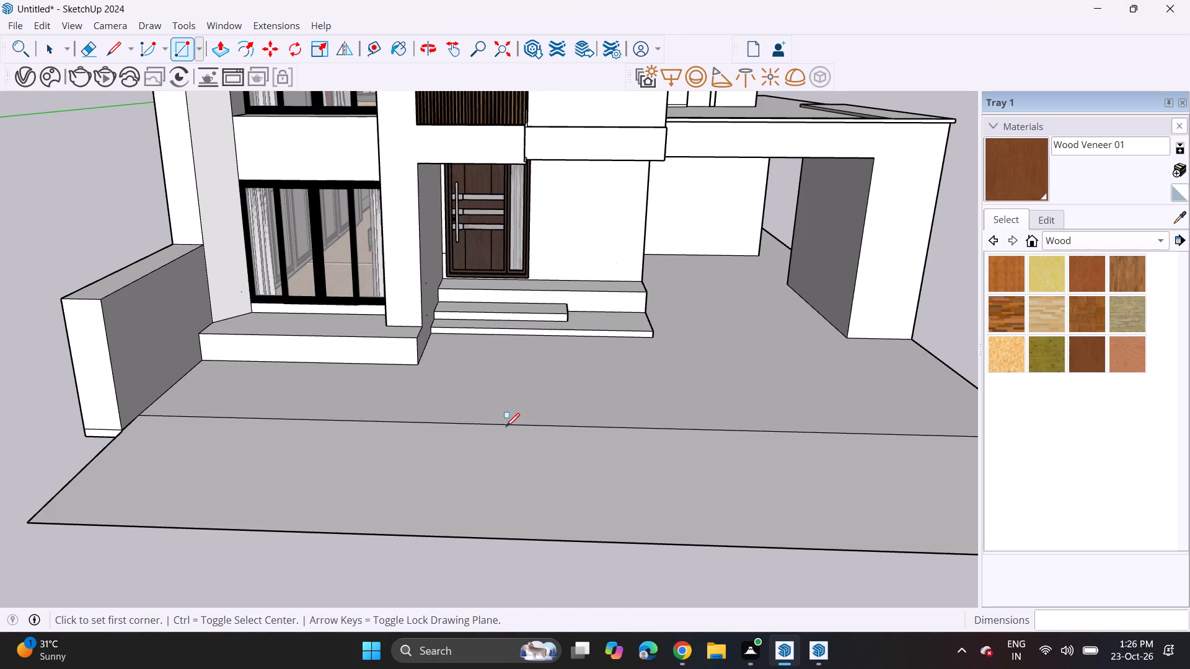
{"action": "left_click", "coordinate": [456, 426]}
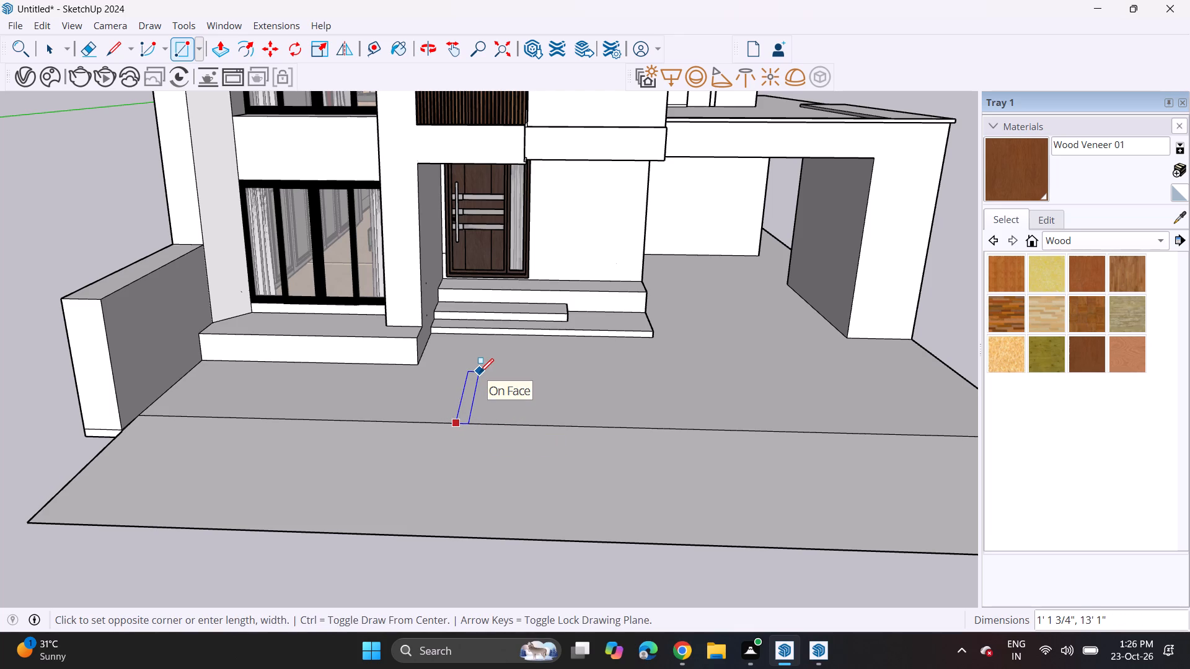
{"action": "left_click", "coordinate": [479, 370]}
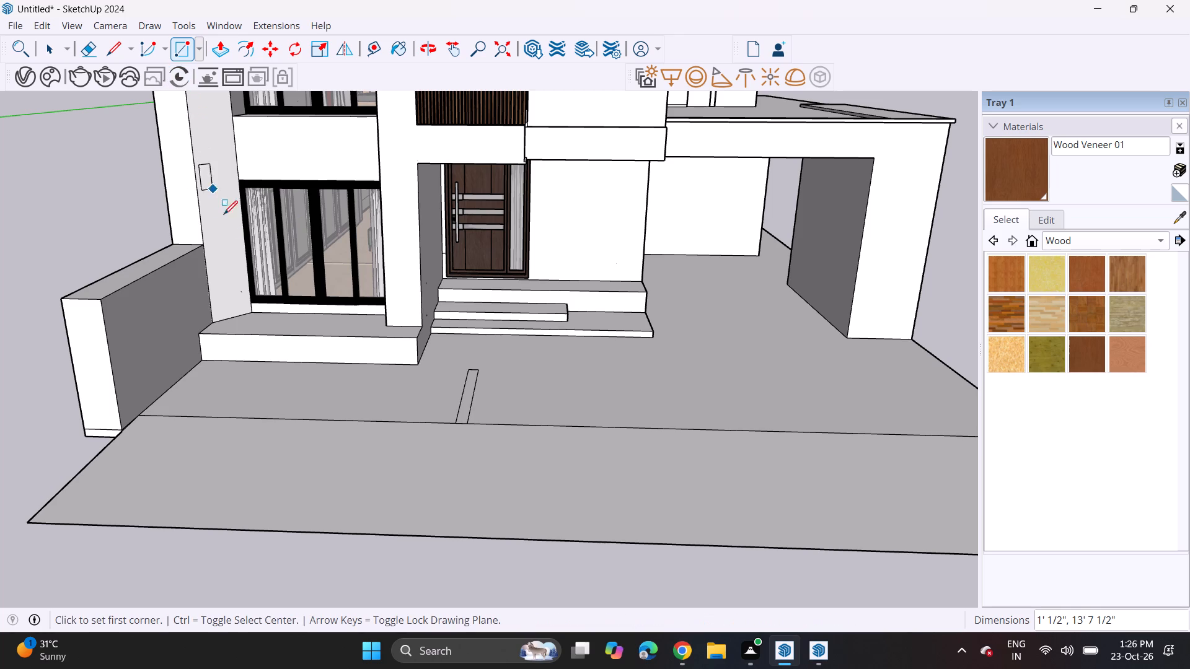
Draw a 2 Point Arc from the strip's near corner on the crease to the ramp's front corner on the side-wall side, bulging about 10' 5".
{"action": "left_click", "coordinate": [166, 49]}
{"action": "left_click", "coordinate": [169, 88]}
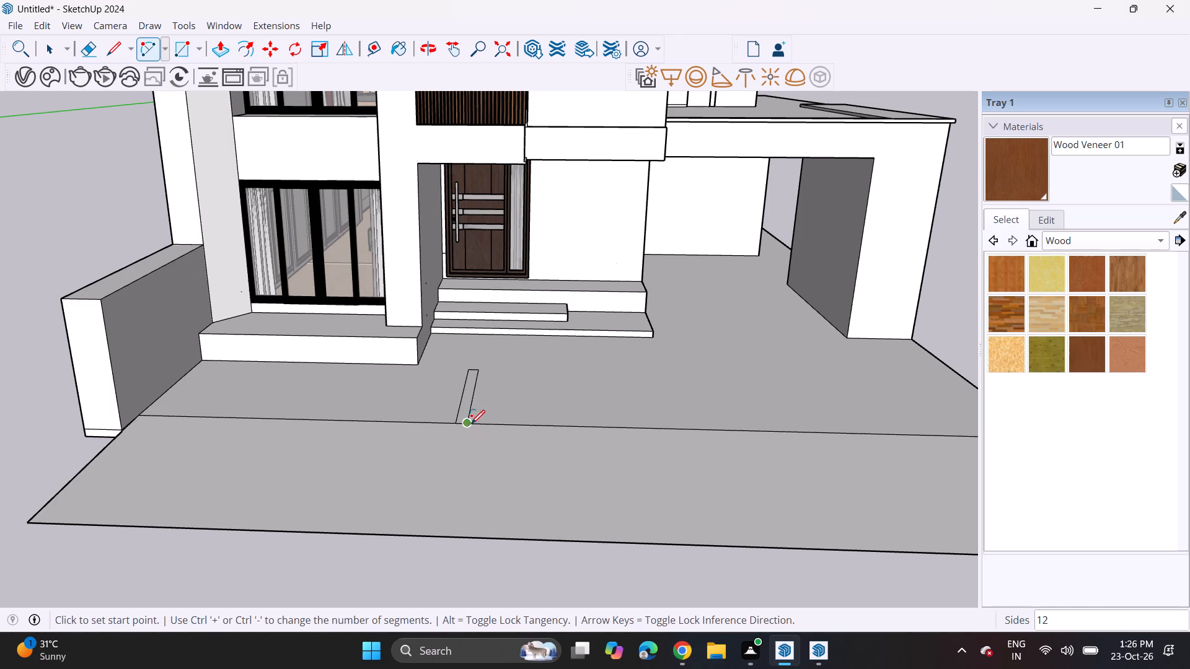
{"action": "left_click", "coordinate": [452, 427]}
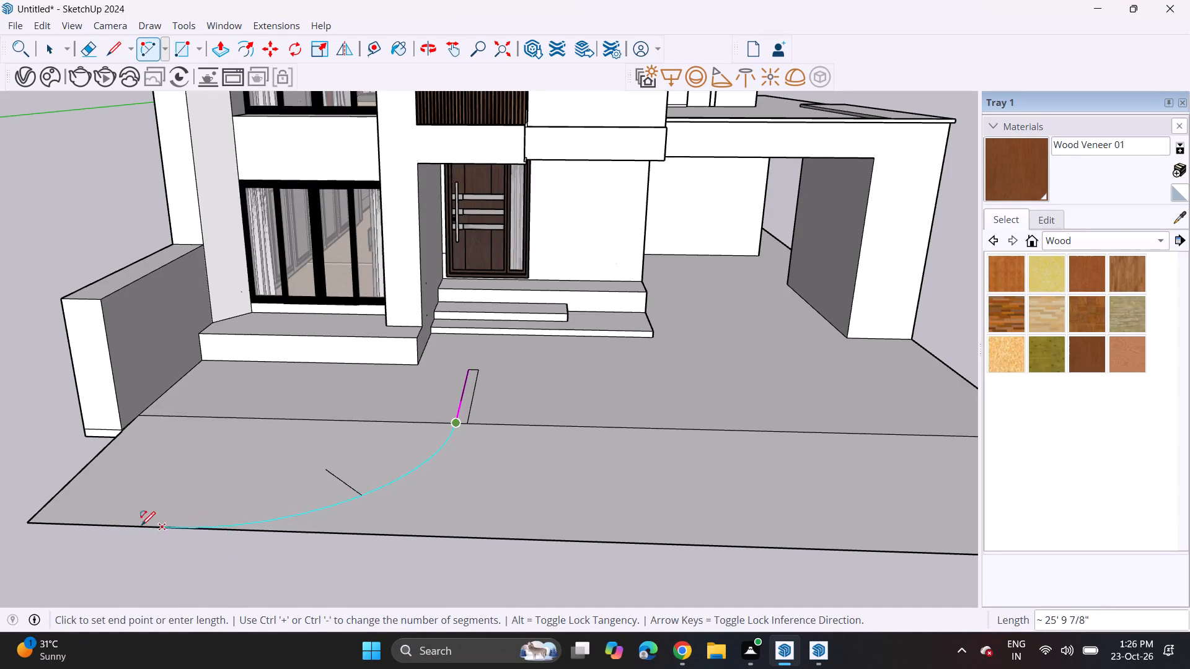
{"action": "left_click", "coordinate": [32, 522]}
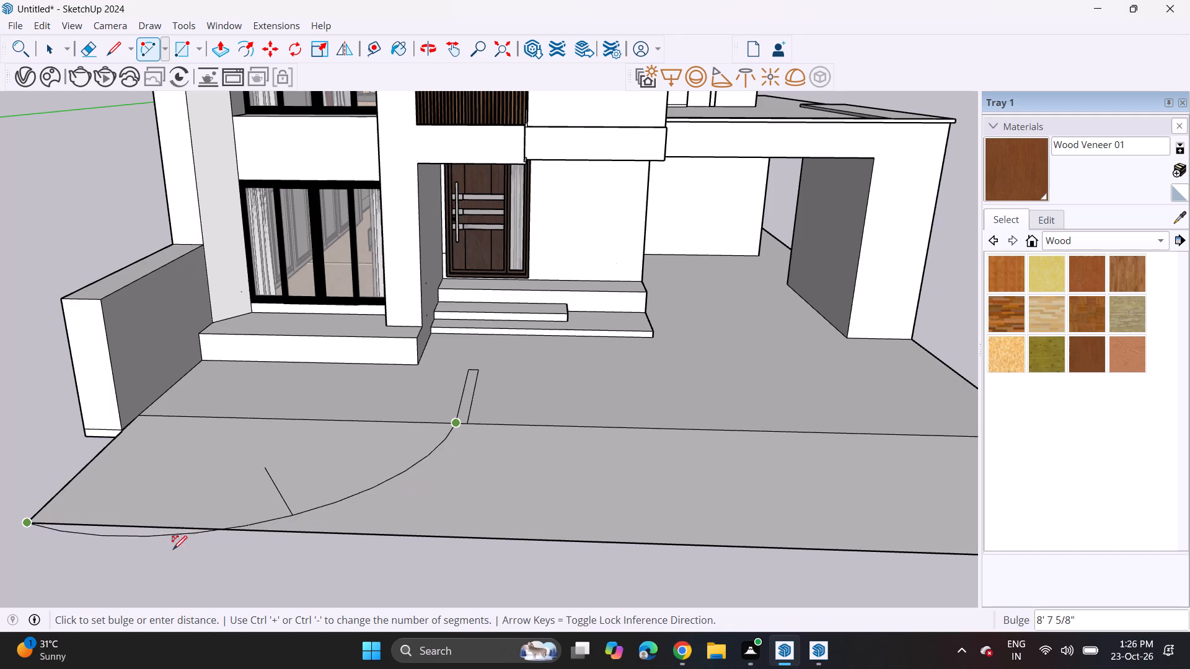
{"action": "left_click", "coordinate": [411, 505]}
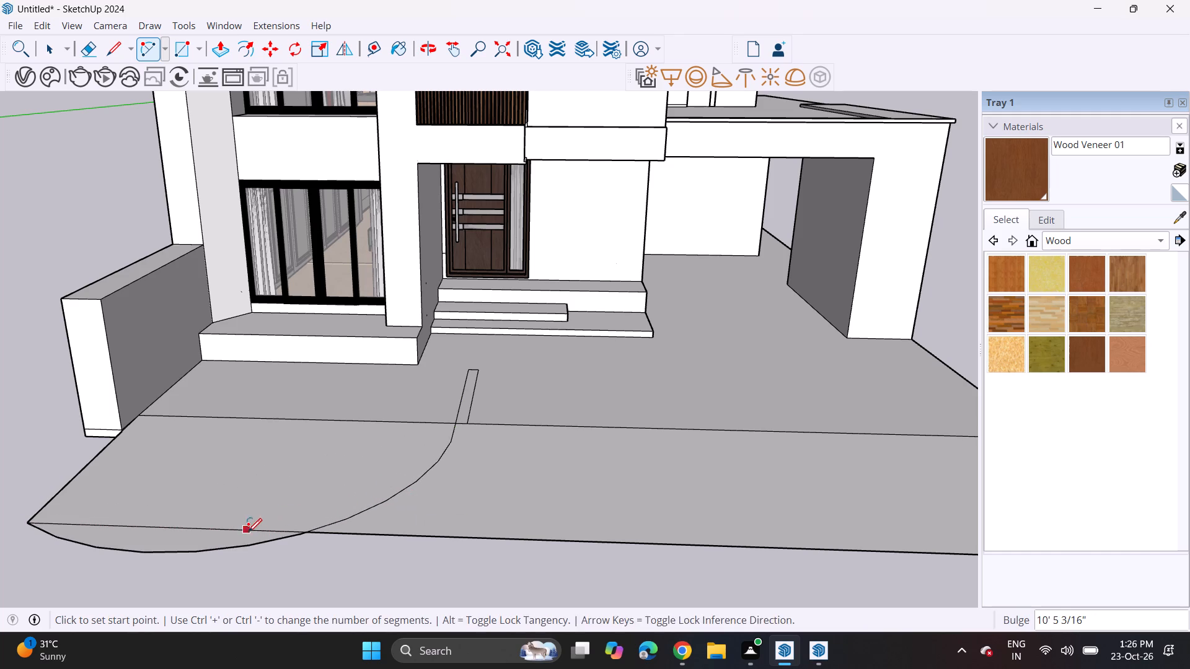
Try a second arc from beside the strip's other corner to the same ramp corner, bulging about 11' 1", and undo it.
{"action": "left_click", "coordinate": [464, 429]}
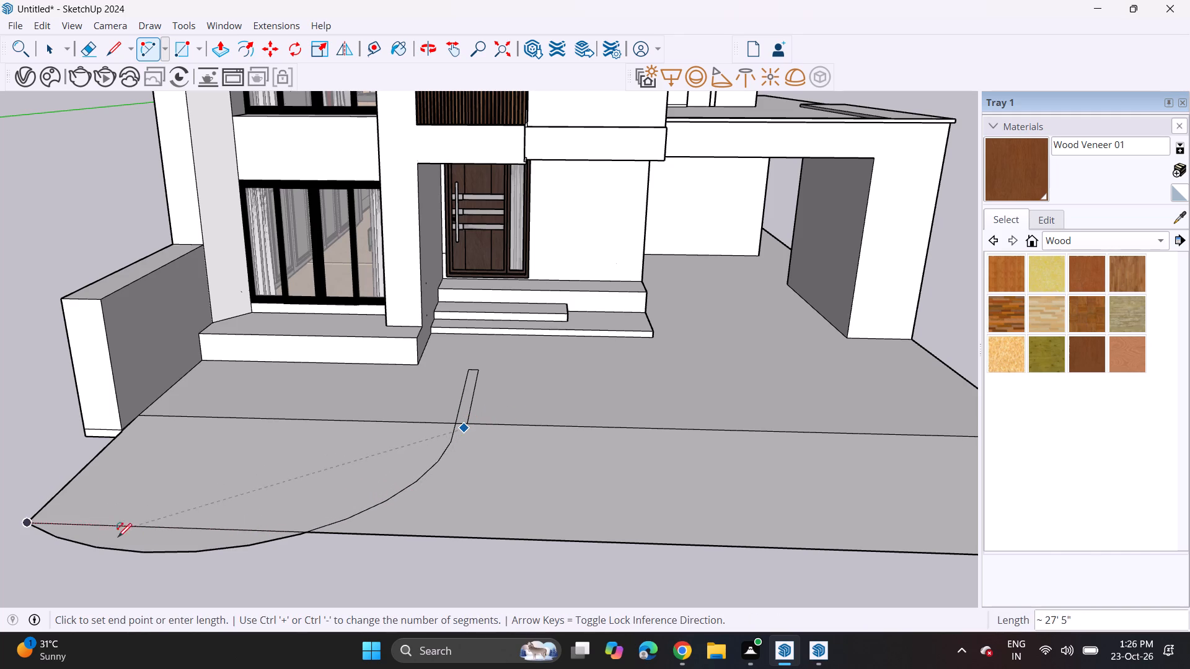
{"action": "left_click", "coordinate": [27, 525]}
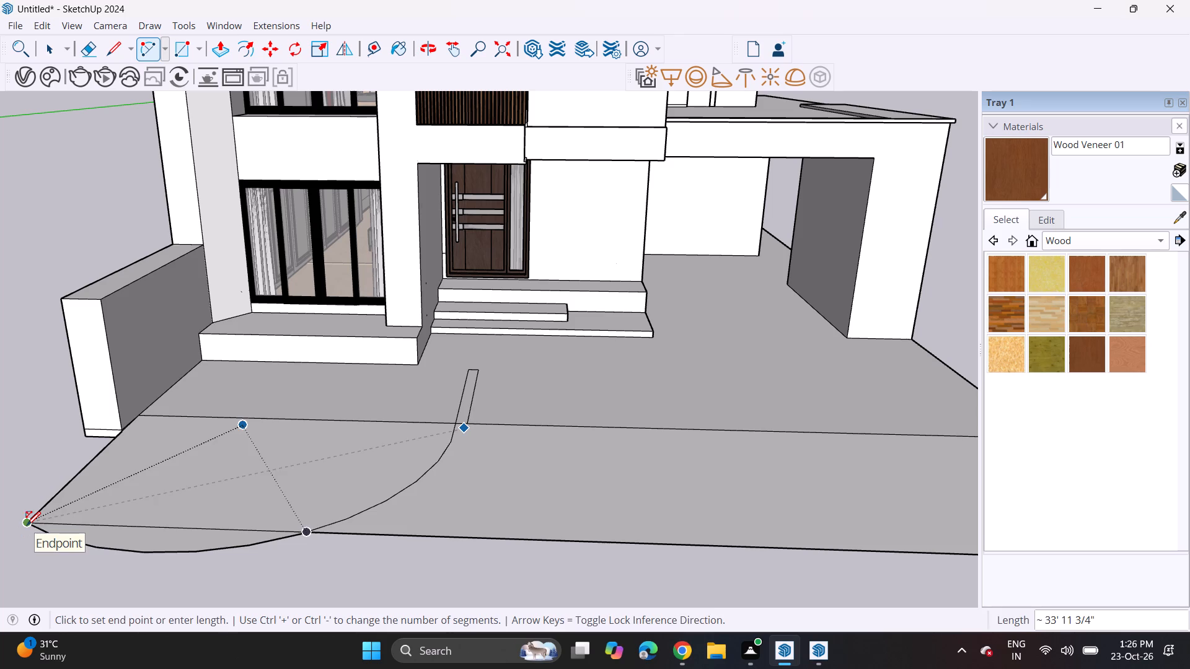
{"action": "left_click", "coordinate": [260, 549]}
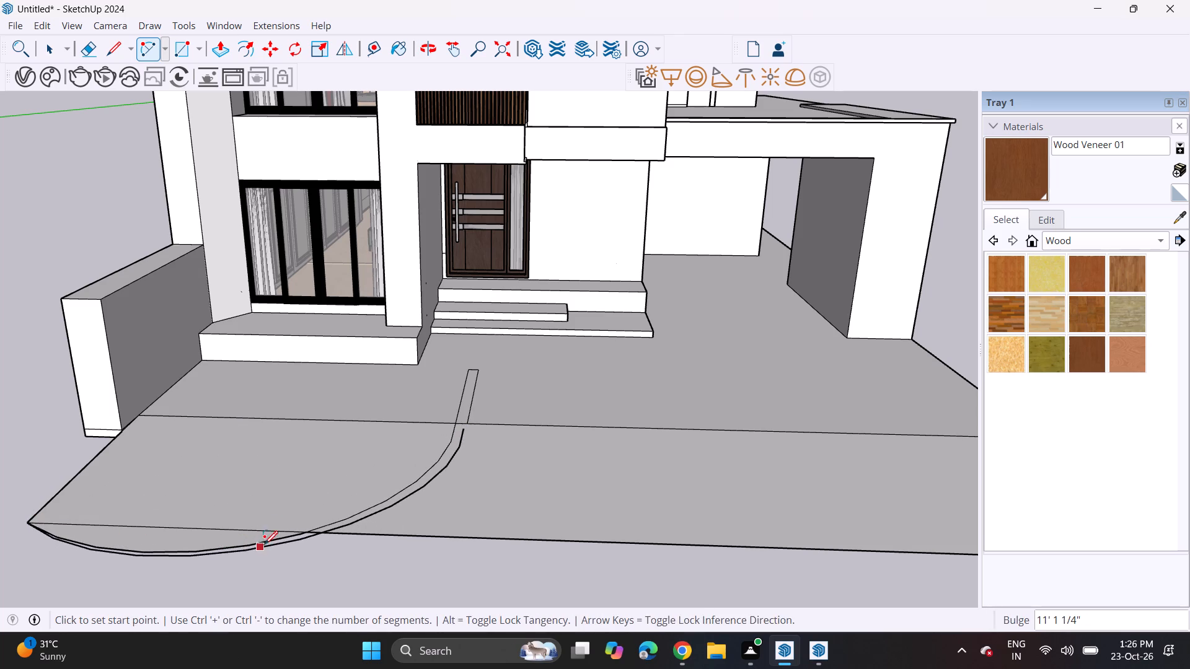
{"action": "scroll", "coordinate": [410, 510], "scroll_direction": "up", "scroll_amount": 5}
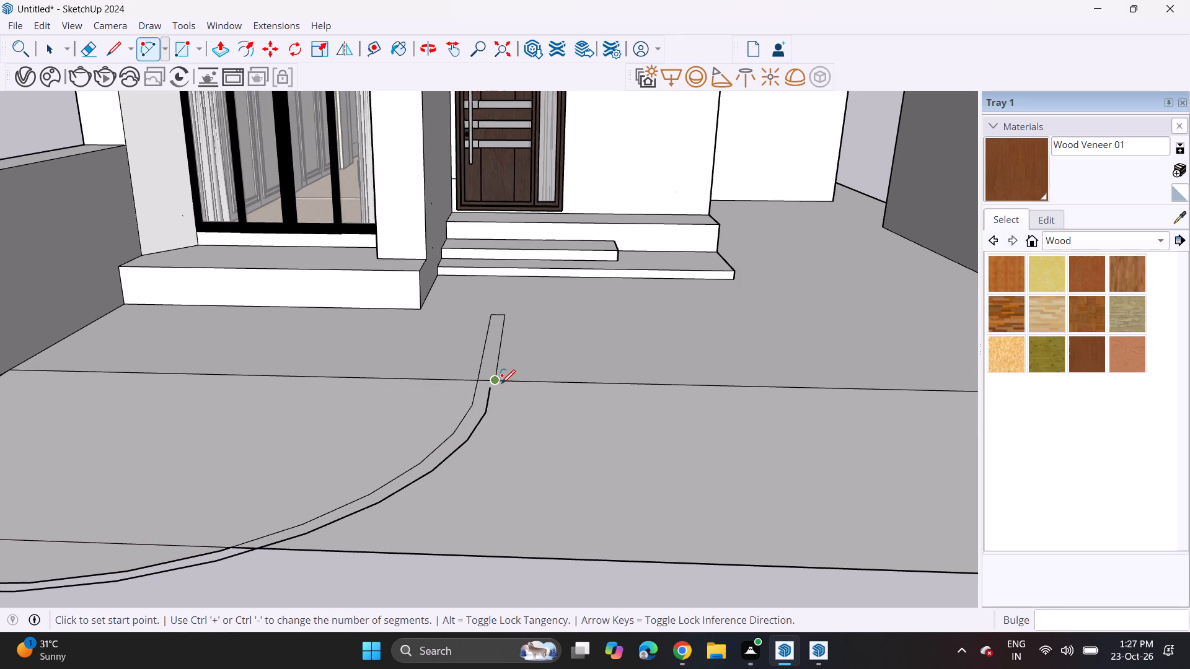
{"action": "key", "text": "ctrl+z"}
Draw a second arc from the strip's other corner on the crease to the ramp's front corner, bulging about 11' 8".
{"action": "scroll", "coordinate": [500, 379], "scroll_direction": "up", "scroll_amount": 6}
{"action": "left_click", "coordinate": [499, 380]}
{"action": "scroll", "coordinate": [358, 443], "scroll_direction": "down", "scroll_amount": 13}
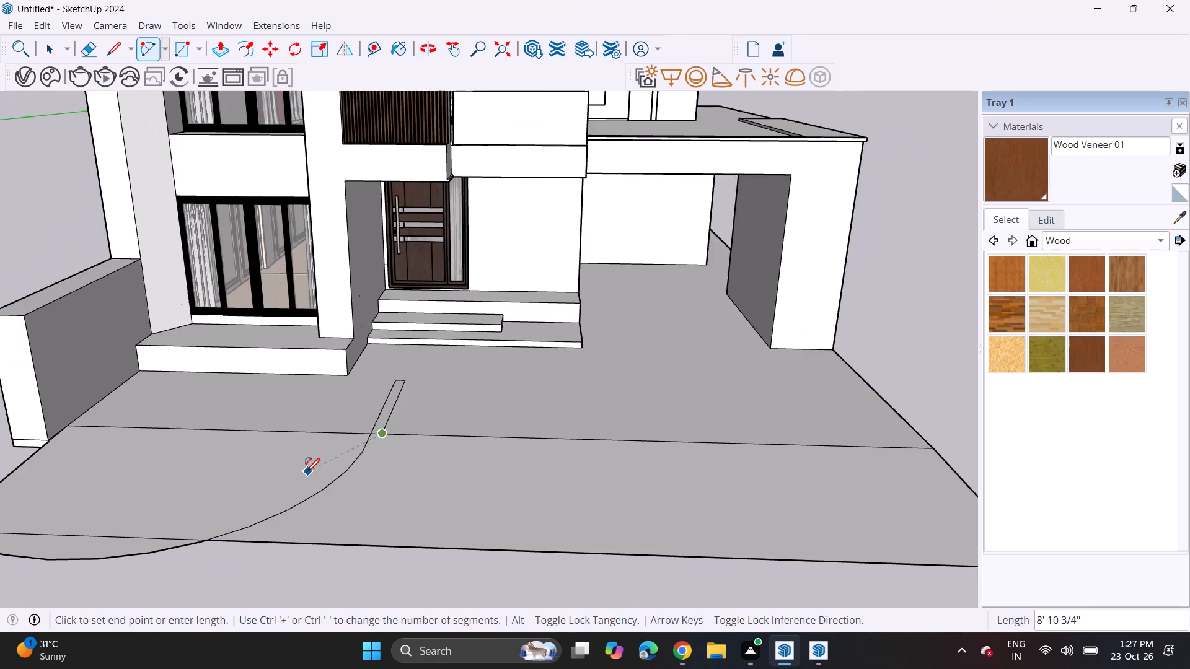
{"action": "middle_click_drag", "start_coordinate": [315, 472], "coordinate": [584, 419]}
{"action": "left_click", "coordinate": [248, 476]}
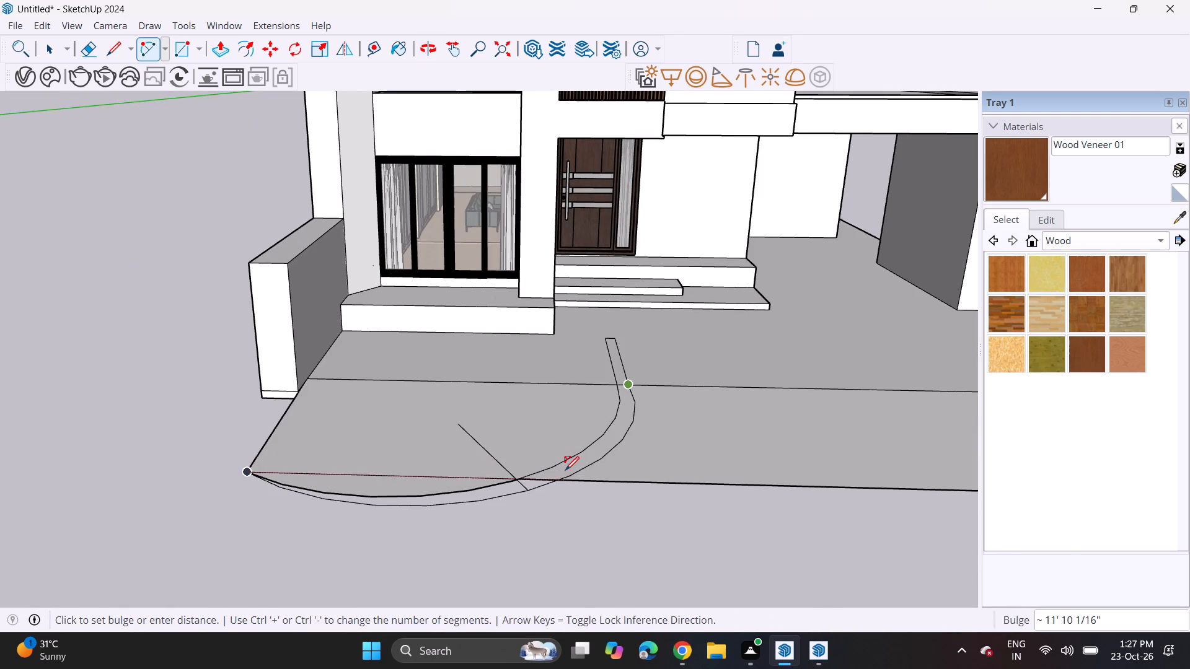
{"action": "scroll", "coordinate": [564, 470], "scroll_direction": "up", "scroll_amount": 4}
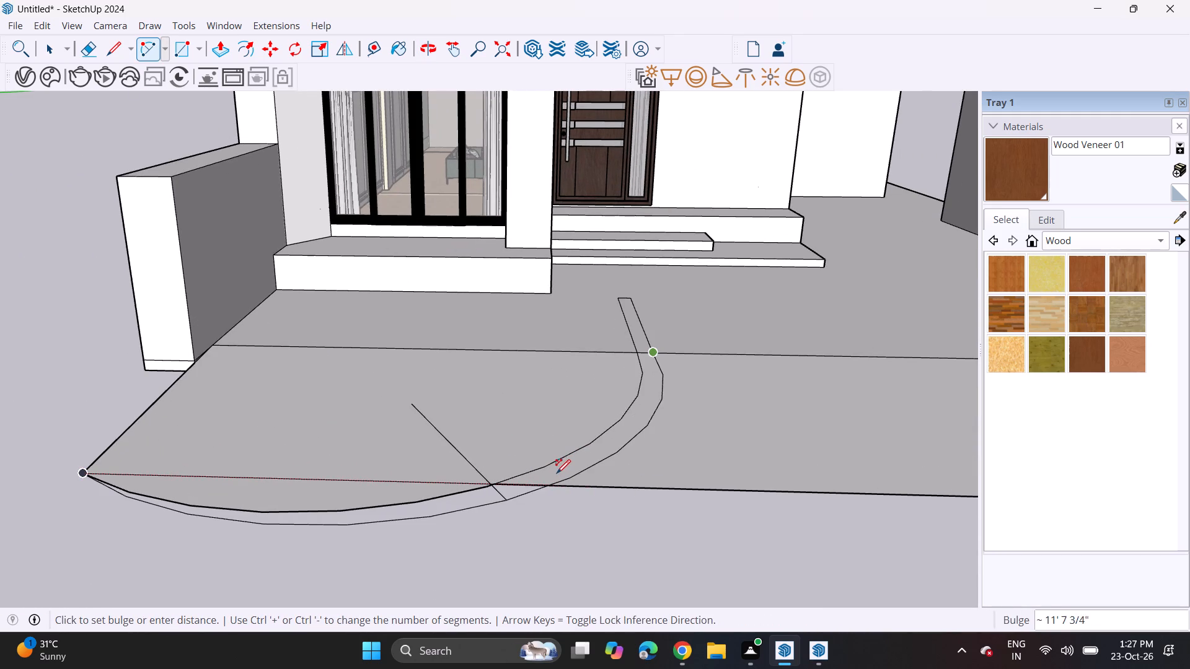
{"action": "left_click", "coordinate": [553, 473]}
Erase the portions of both arcs that extend beyond the ramp's front edge.
{"action": "scroll", "coordinate": [684, 419], "scroll_direction": "up", "scroll_amount": 1}
{"action": "middle_click_drag", "start_coordinate": [671, 419], "coordinate": [604, 457]}
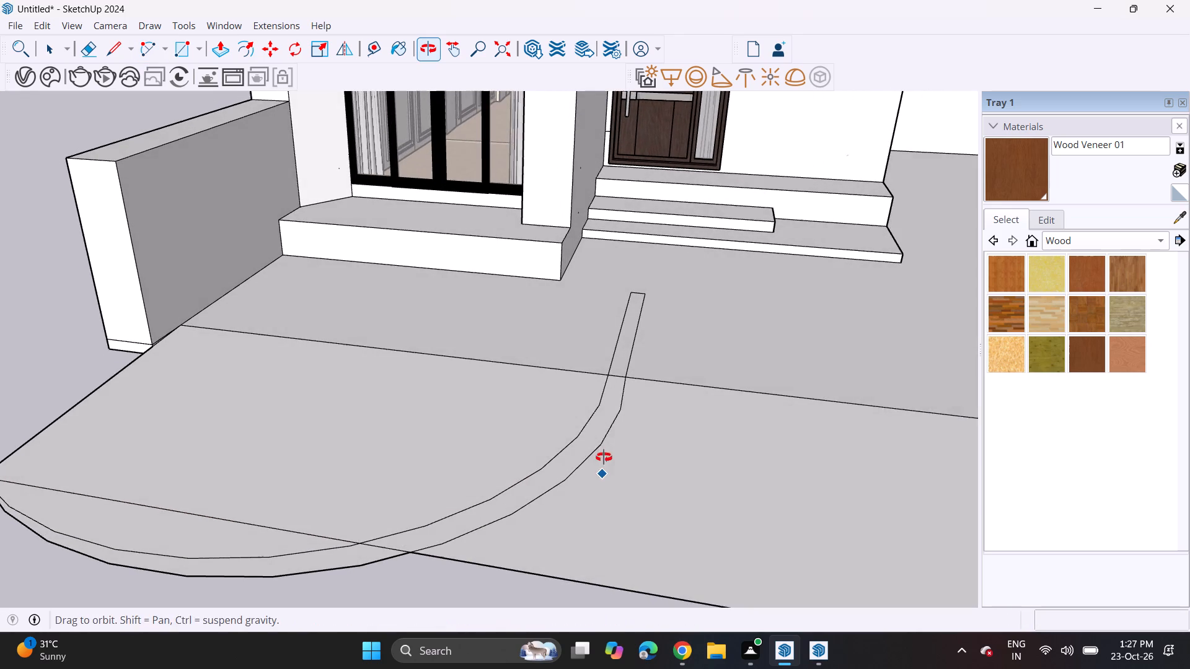
{"action": "middle_click_drag", "start_coordinate": [604, 457], "coordinate": [602, 457]}
{"action": "key", "text": "space"}
{"action": "scroll", "coordinate": [613, 436], "scroll_direction": "up", "scroll_amount": 1}
{"action": "scroll", "coordinate": [187, 559], "scroll_direction": "down", "scroll_amount": 6}
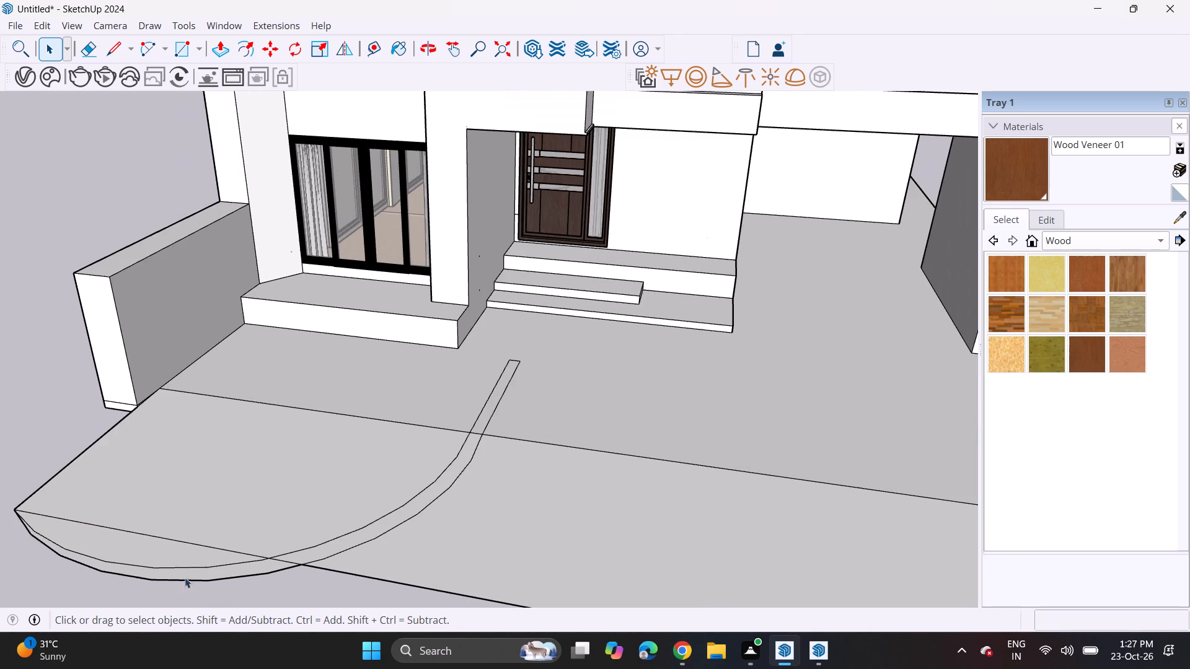
{"action": "left_click", "coordinate": [182, 579]}
{"action": "left_click", "coordinate": [83, 44]}
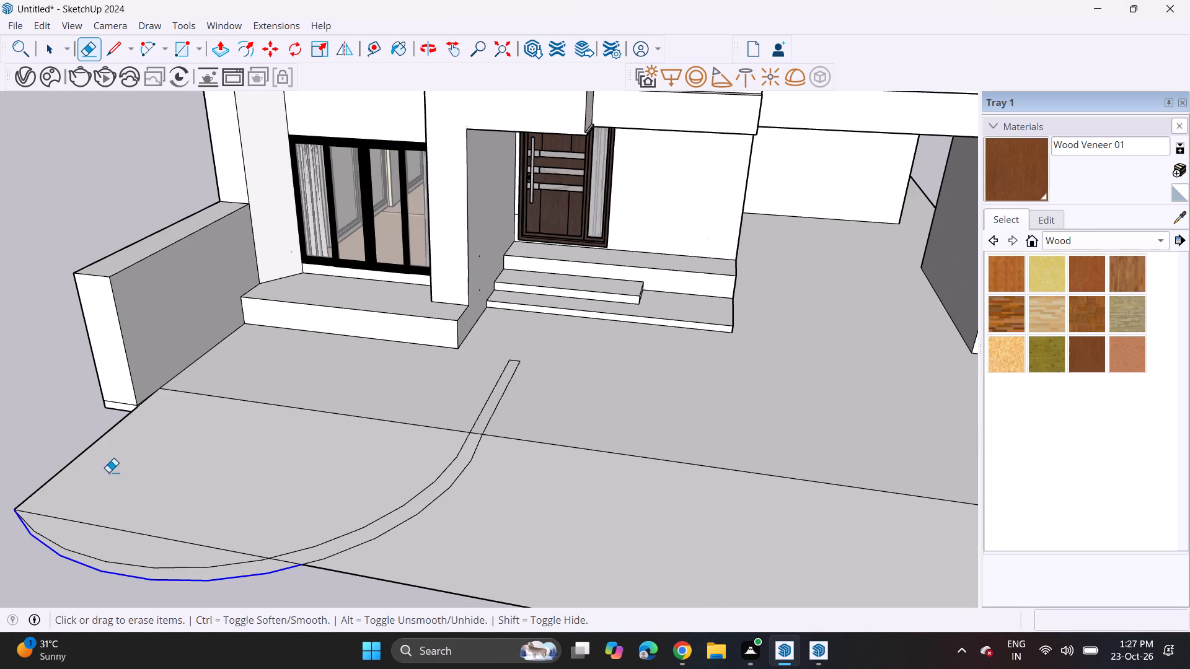
{"action": "left_click_drag", "start_coordinate": [110, 561], "coordinate": [110, 580]}
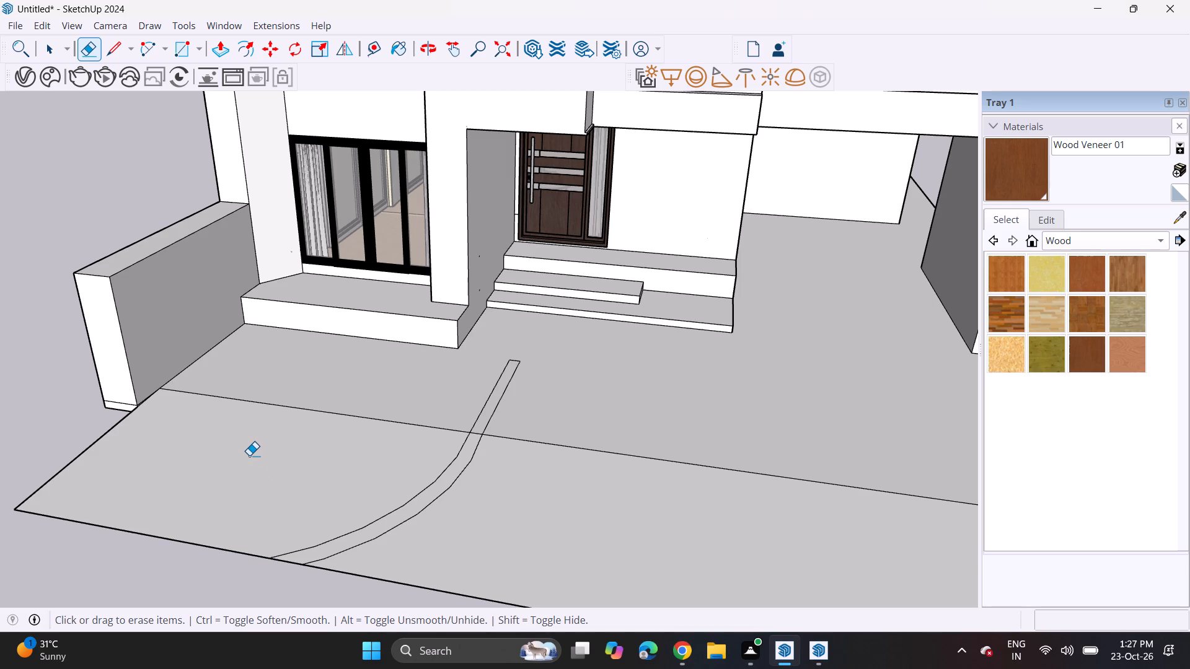
Draw a line about 22' 8" from the inner arc to the ramp's side edge, and another along the front edge from the outer arc to the corner.
{"action": "middle_click_drag", "start_coordinate": [223, 521], "coordinate": [359, 343], "text": "shift"}
{"action": "middle_click_drag", "start_coordinate": [351, 352], "coordinate": [370, 390]}
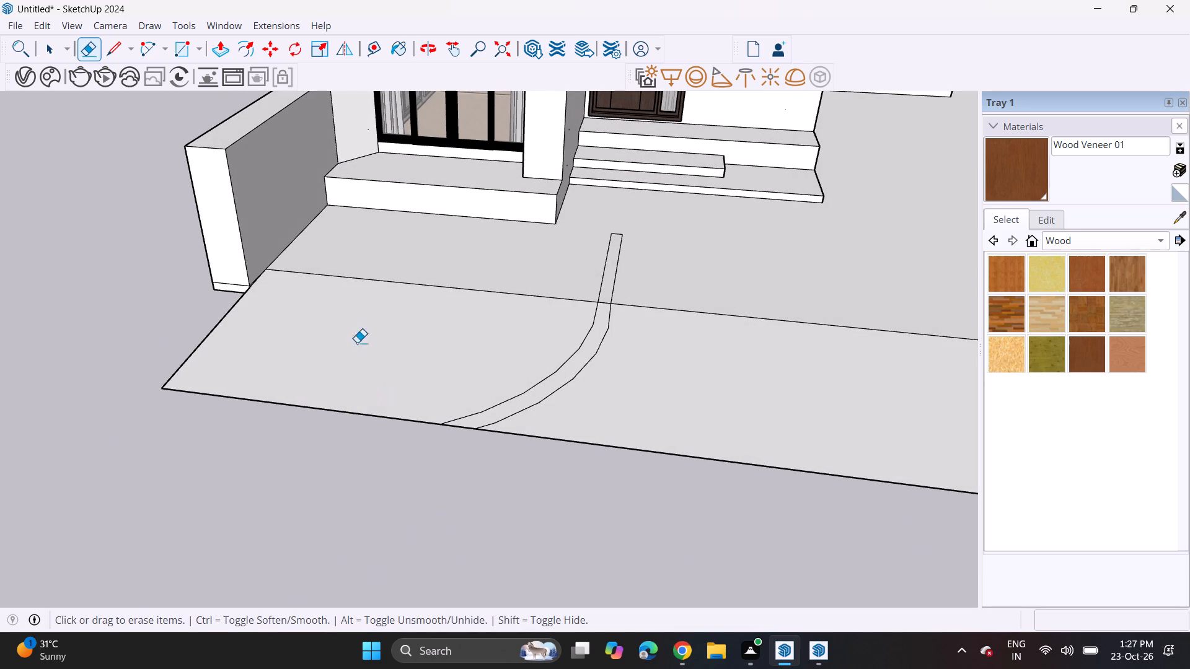
{"action": "left_click", "coordinate": [106, 53]}
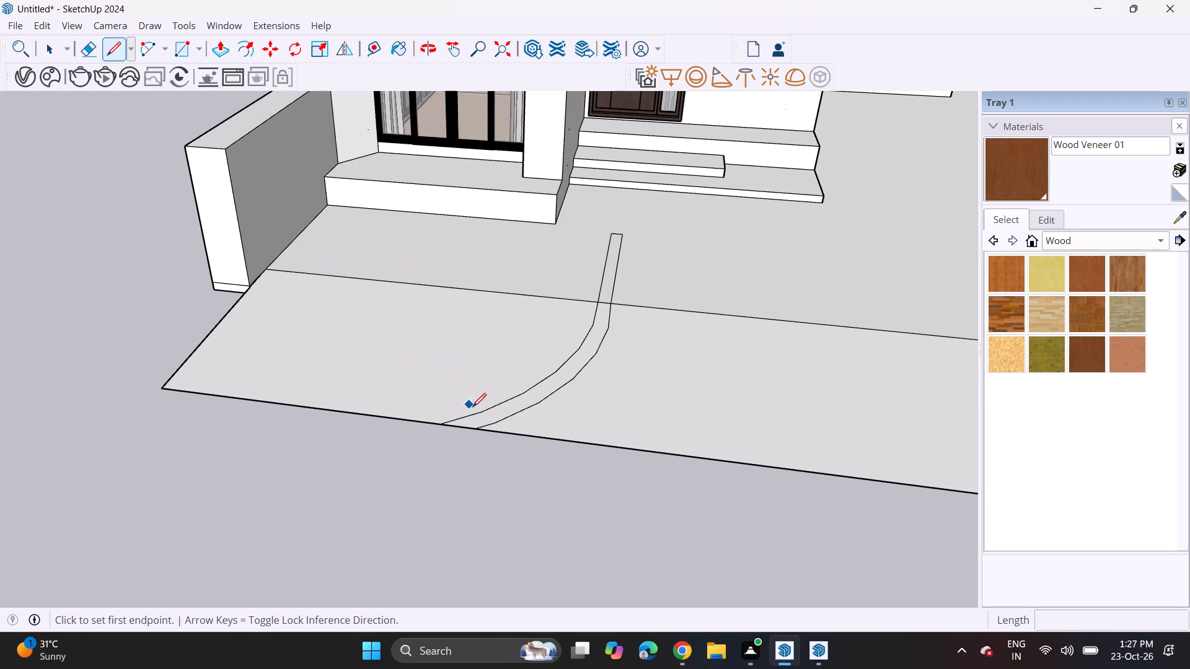
{"action": "left_click", "coordinate": [483, 413]}
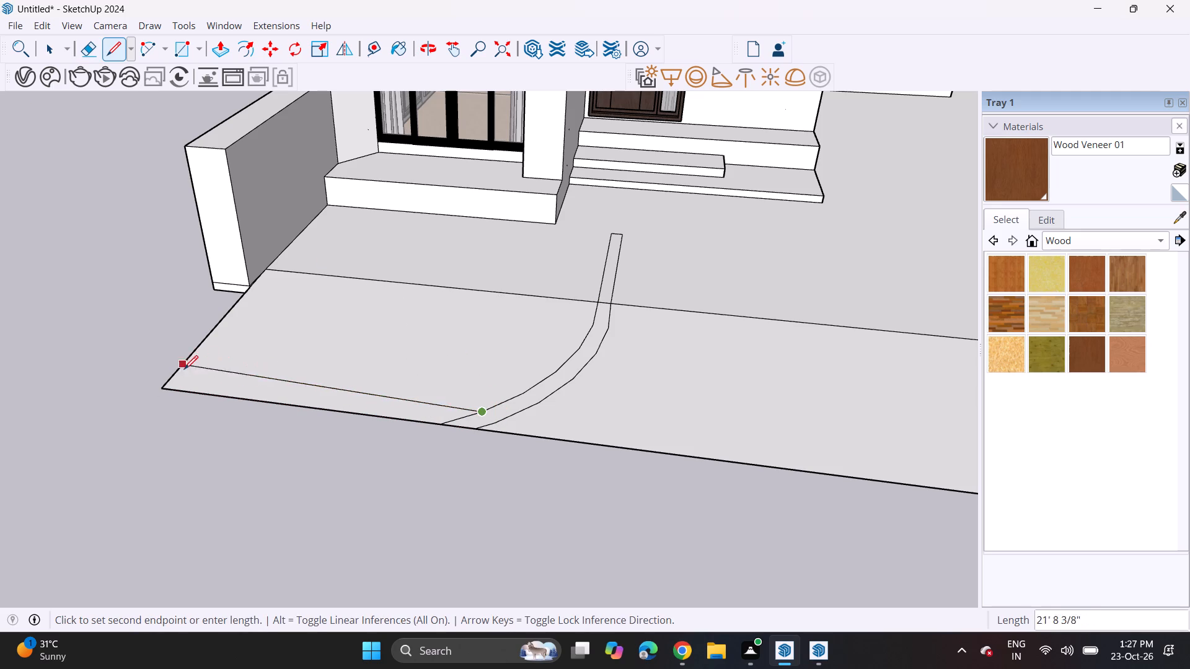
{"action": "left_click", "coordinate": [177, 370]}
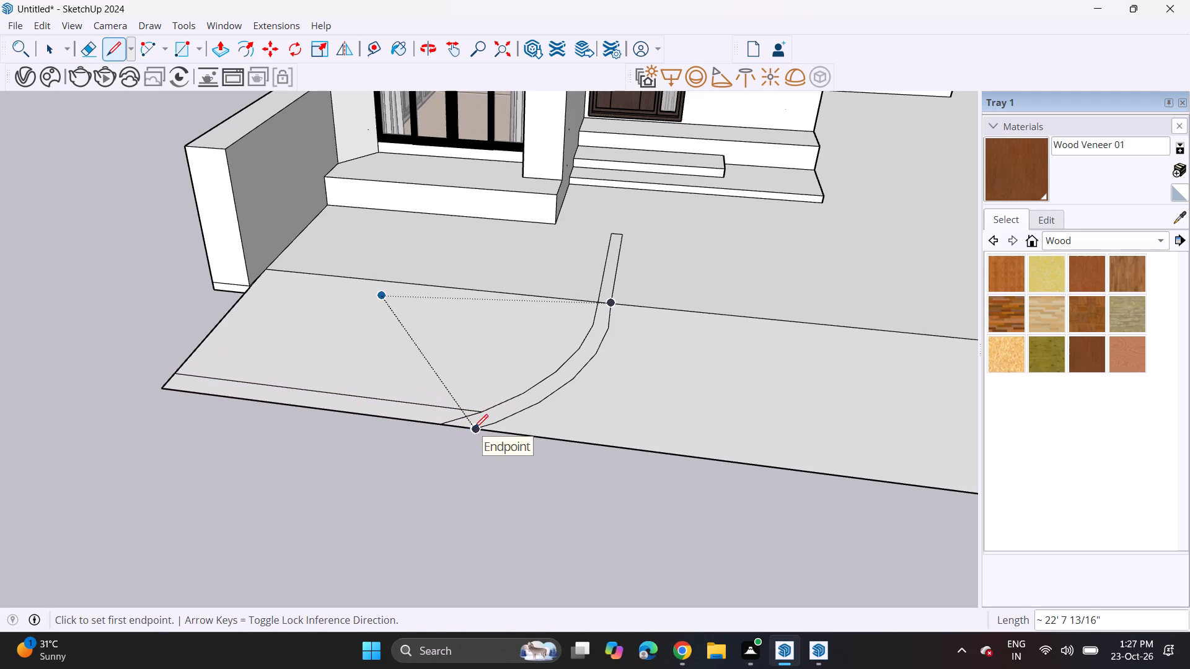
{"action": "left_click", "coordinate": [474, 428]}
{"action": "left_click", "coordinate": [162, 387]}
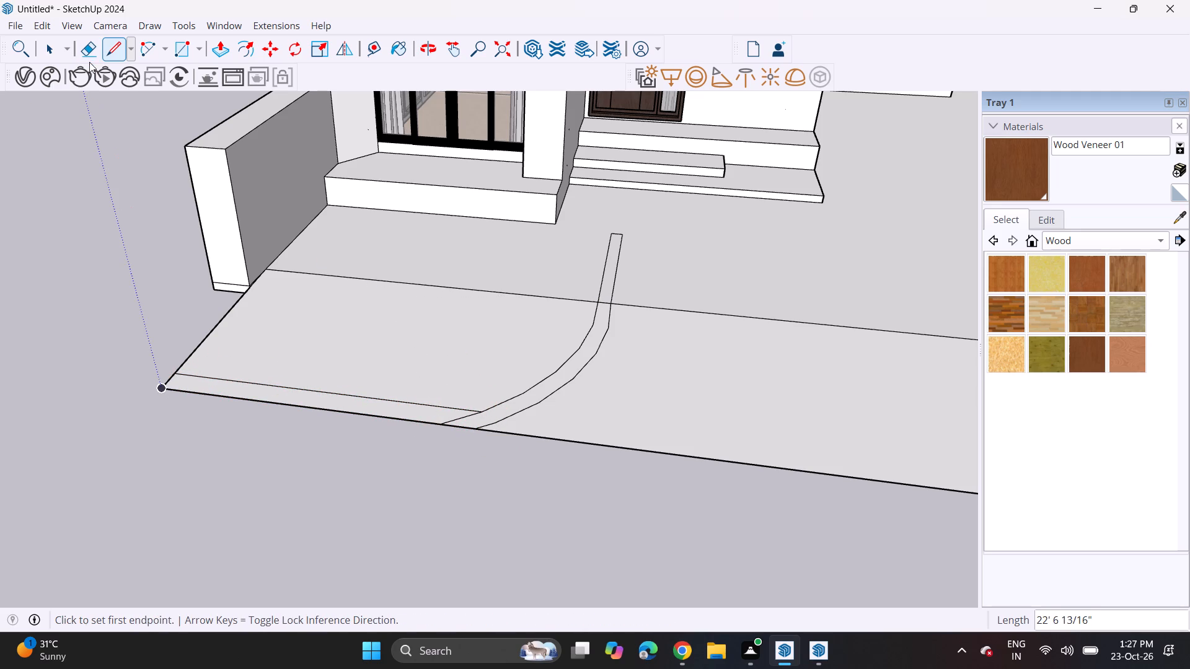
Erase the inner arc's leftover tail between the new inner line and the ramp's front edge.
{"action": "left_click", "coordinate": [89, 56]}
{"action": "scroll", "coordinate": [472, 414], "scroll_direction": "up", "scroll_amount": 5}
{"action": "left_click", "coordinate": [466, 413]}
{"action": "scroll", "coordinate": [422, 440], "scroll_direction": "down", "scroll_amount": 5}
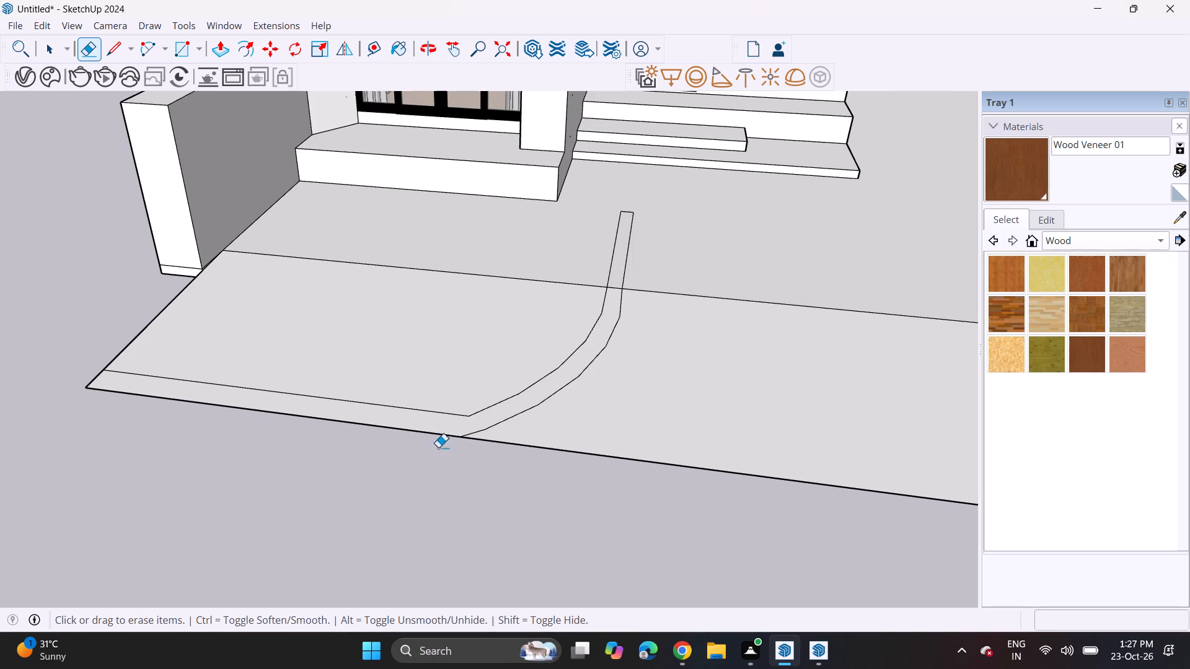
Push/Pull the curved border strip on the ramp up about 9" to form a raised kerb.
{"action": "left_click", "coordinate": [216, 45]}
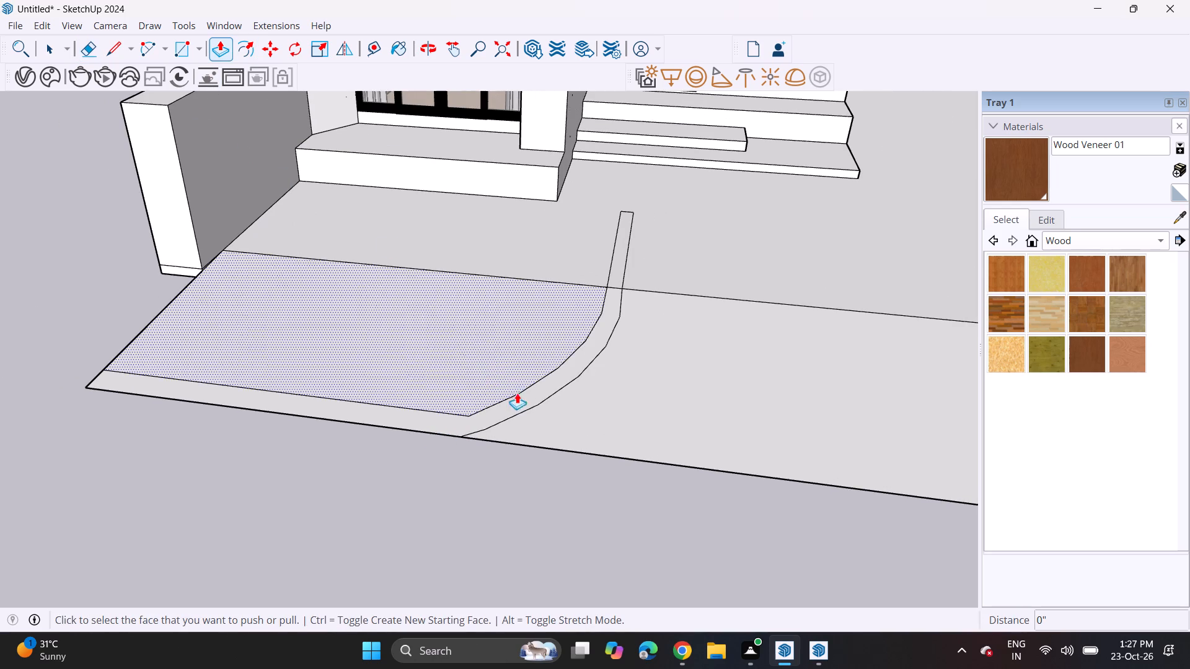
{"action": "left_click", "coordinate": [516, 403]}
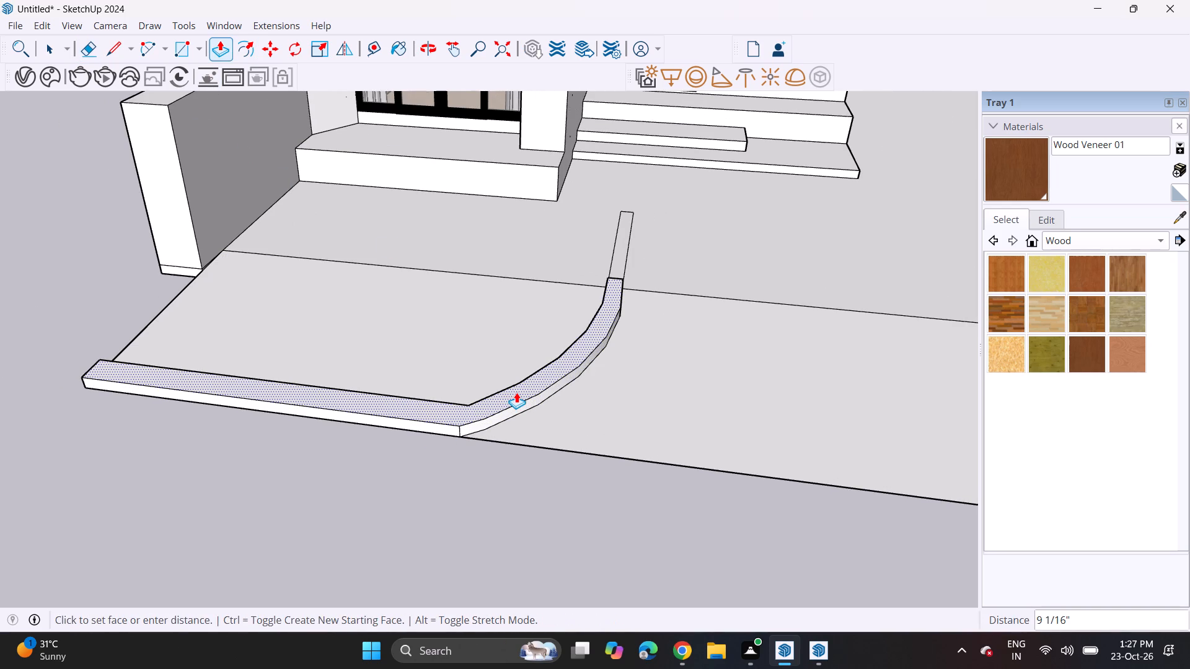
{"action": "left_click", "coordinate": [516, 392]}
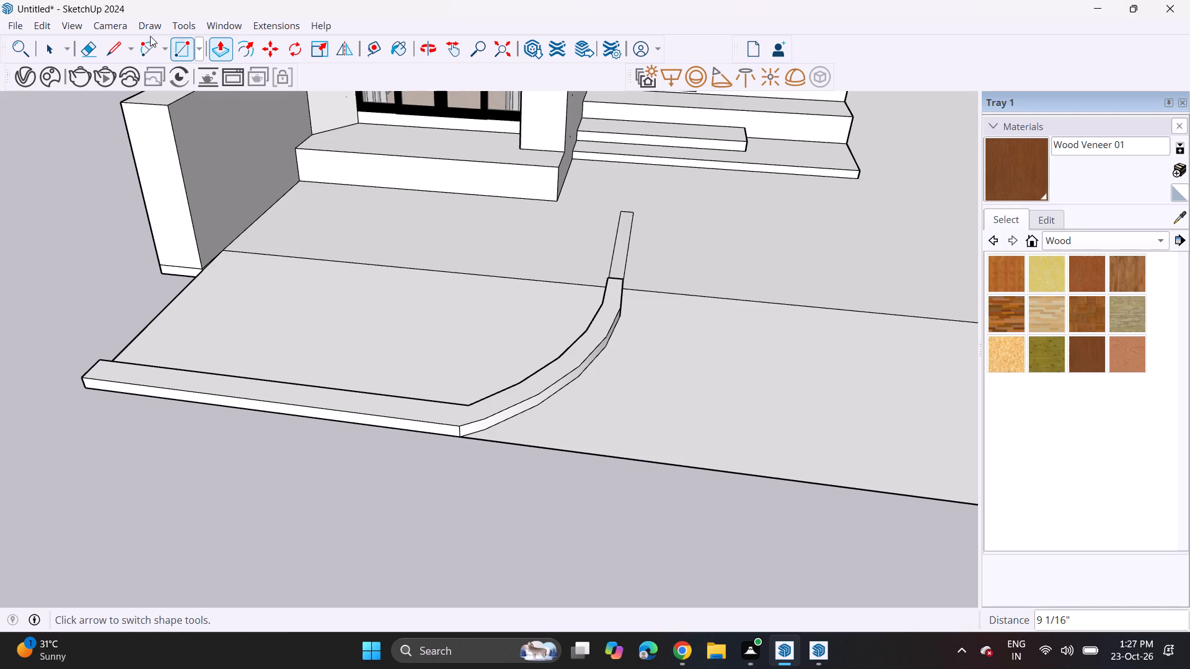
Erase the leftover narrow strip outline on the front slab beyond the end of the raised curved kerb.
{"action": "left_click", "coordinate": [95, 57]}
{"action": "left_click_drag", "start_coordinate": [610, 225], "coordinate": [631, 225]}
{"action": "left_click_drag", "start_coordinate": [628, 220], "coordinate": [636, 229]}
{"action": "left_click_drag", "start_coordinate": [631, 214], "coordinate": [638, 225]}
Draw a line about 55' 8" just inside the ramp's front edge, from the curved kerb to the ramp's far side edge.
{"action": "scroll", "coordinate": [638, 313], "scroll_direction": "down", "scroll_amount": 5}
{"action": "scroll", "coordinate": [617, 360], "scroll_direction": "up", "scroll_amount": 1}
{"action": "middle_click_drag", "start_coordinate": [621, 360], "coordinate": [651, 253]}
{"action": "middle_click_drag", "start_coordinate": [654, 271], "coordinate": [339, 362]}
{"action": "scroll", "coordinate": [337, 362], "scroll_direction": "up", "scroll_amount": 1}
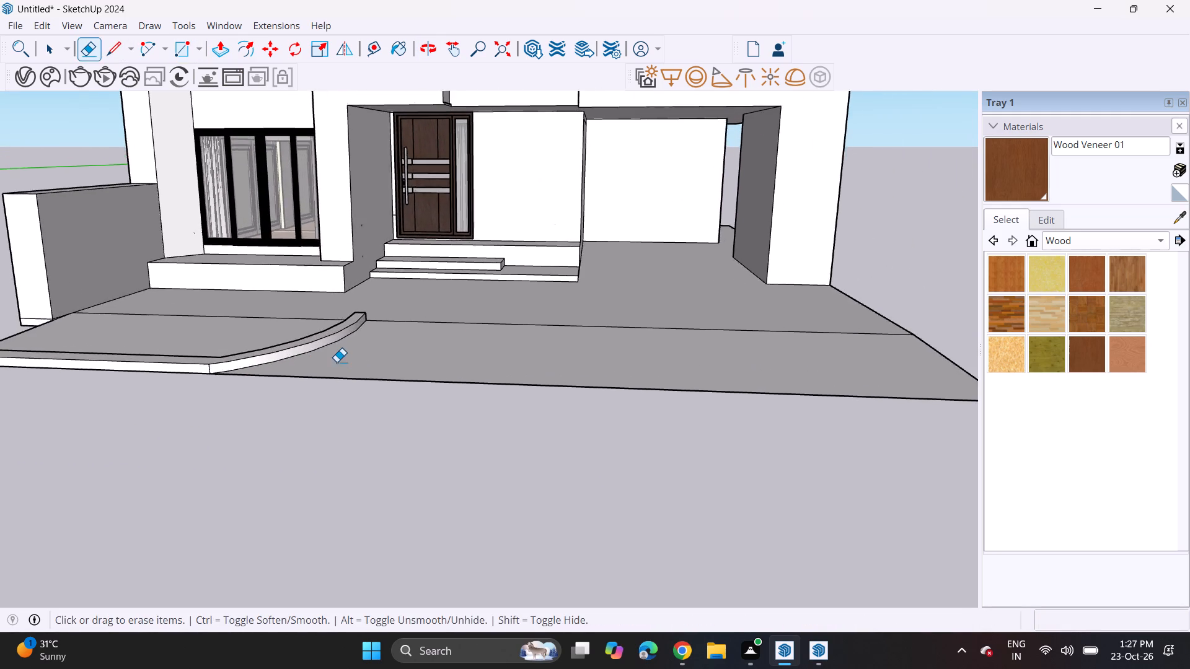
{"action": "scroll", "coordinate": [337, 362], "scroll_direction": "down", "scroll_amount": 4}
{"action": "middle_click_drag", "start_coordinate": [396, 377], "coordinate": [455, 382], "text": "shift"}
{"action": "scroll", "coordinate": [455, 382], "scroll_direction": "up", "scroll_amount": 1}
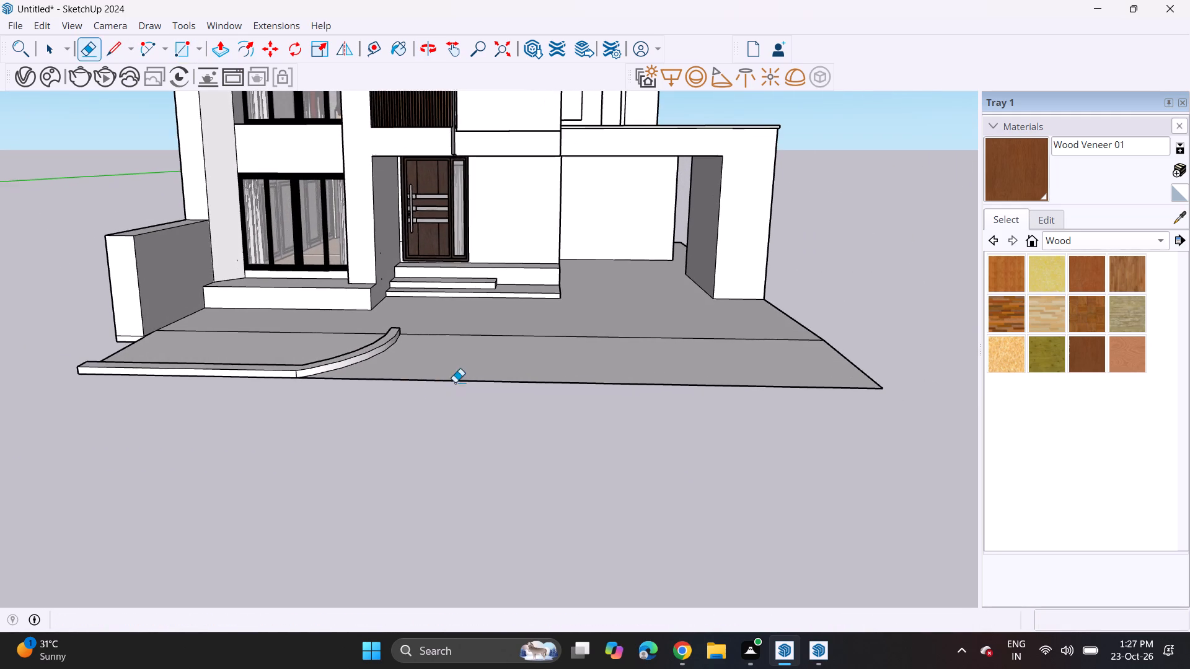
{"action": "middle_click_drag", "start_coordinate": [397, 397], "coordinate": [394, 444]}
{"action": "left_click", "coordinate": [113, 57]}
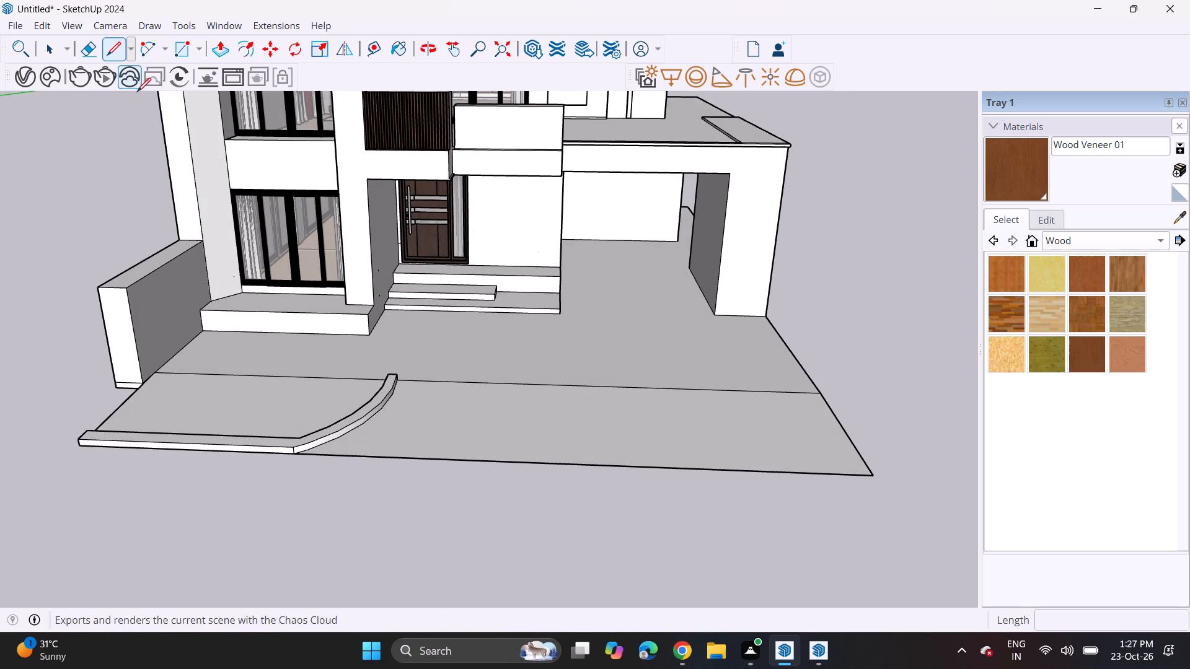
{"action": "scroll", "coordinate": [371, 446], "scroll_direction": "up", "scroll_amount": 11}
{"action": "left_click", "coordinate": [250, 453]}
{"action": "scroll", "coordinate": [342, 460], "scroll_direction": "down", "scroll_amount": 3}
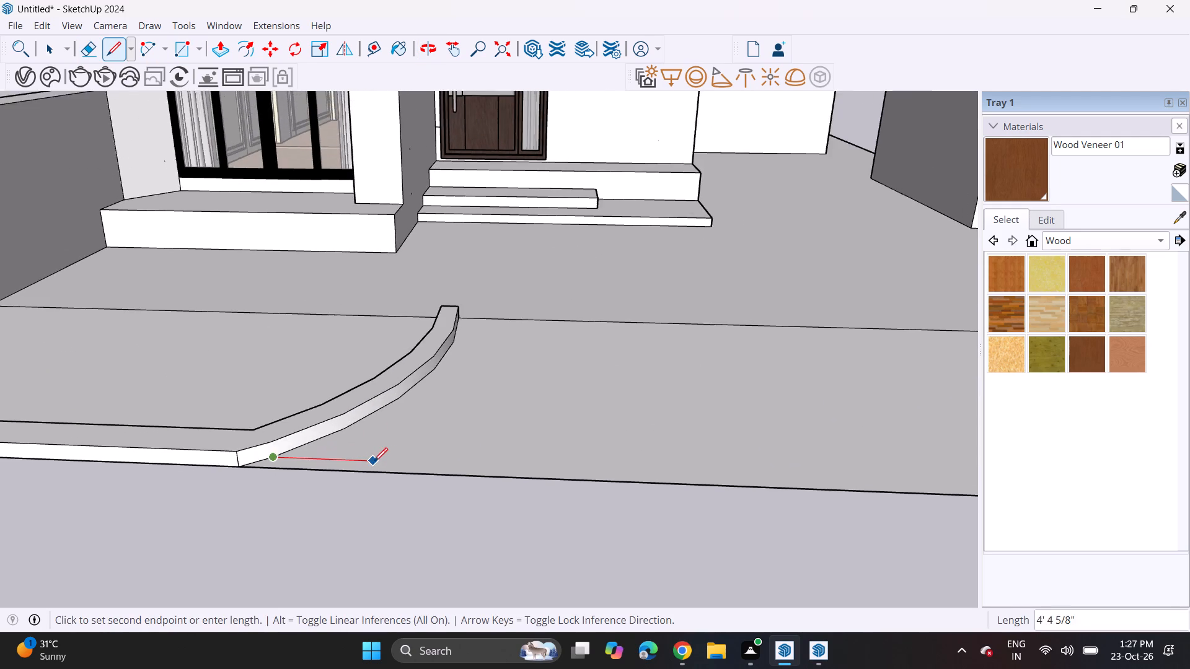
{"action": "scroll", "coordinate": [398, 461], "scroll_direction": "down", "scroll_amount": 7}
{"action": "middle_click_drag", "start_coordinate": [488, 448], "coordinate": [105, 442]}
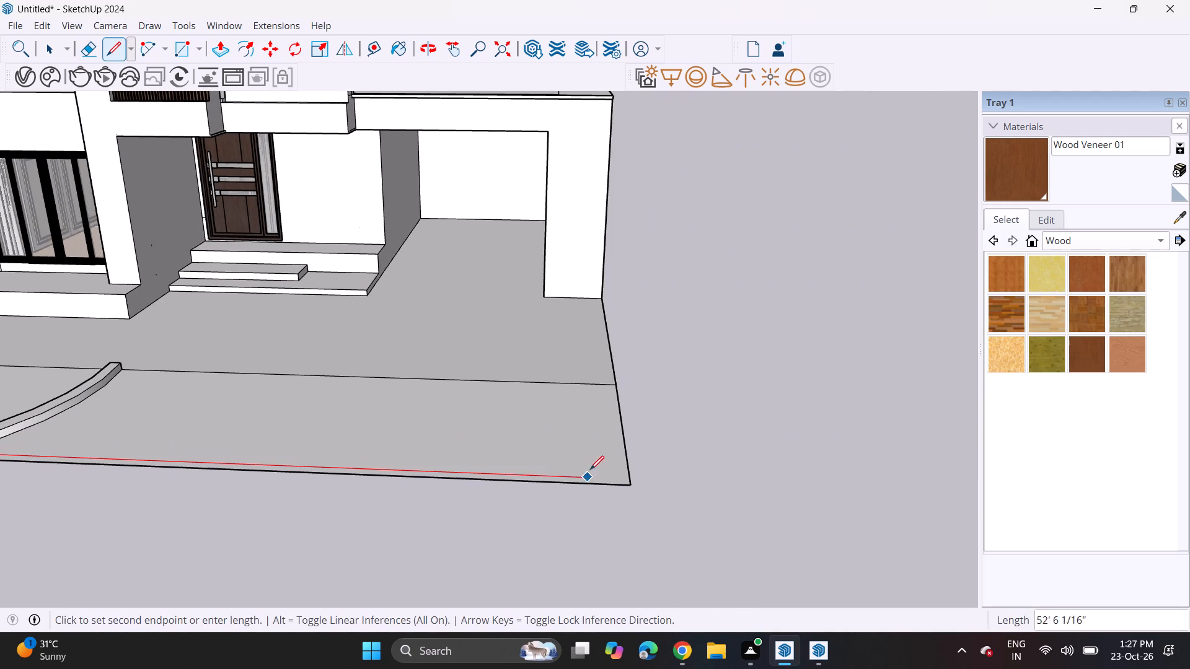
{"action": "left_click", "coordinate": [627, 474]}
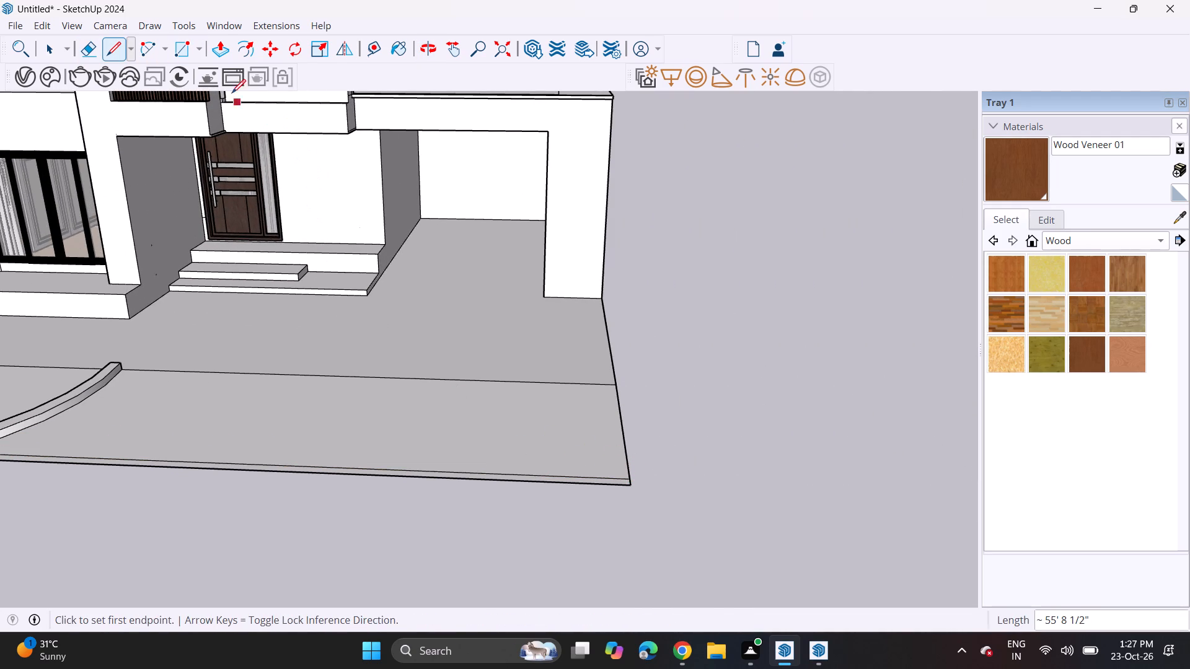
Push/Pull the thin strip along the ramp's front edge up about 3" to form a low raised edge.
{"action": "left_click", "coordinate": [223, 58]}
{"action": "middle_click_drag", "start_coordinate": [114, 481], "coordinate": [397, 442], "text": "shift"}
{"action": "scroll", "coordinate": [255, 448], "scroll_direction": "up", "scroll_amount": 14}
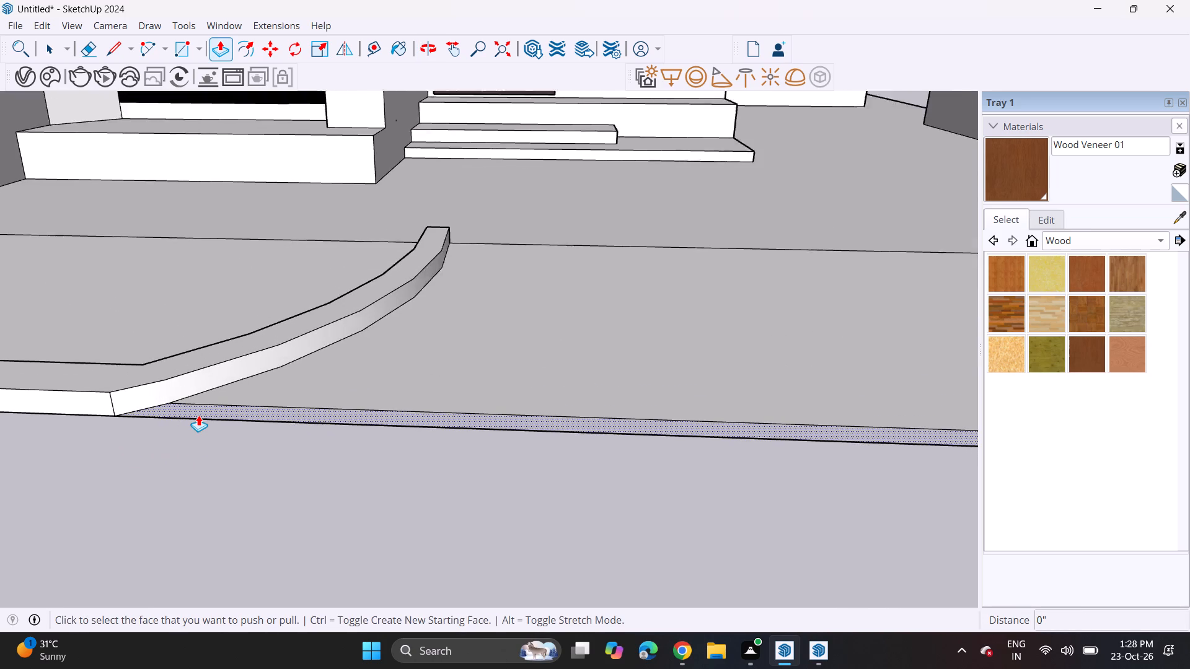
{"action": "scroll", "coordinate": [198, 415], "scroll_direction": "up", "scroll_amount": 2}
{"action": "left_click", "coordinate": [198, 415]}
{"action": "left_click", "coordinate": [198, 403]}
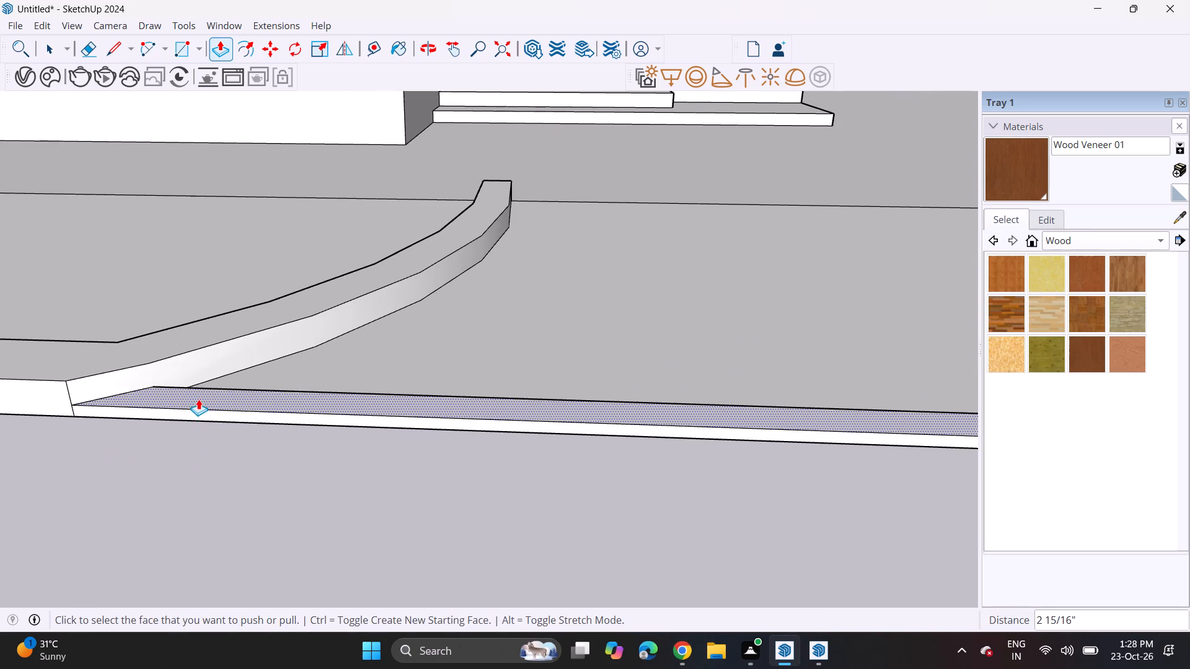
Outline a narrow vertical strip about 22' 2" high on the front face of the carport's outer pillar, starting at its base.
{"action": "scroll", "coordinate": [198, 398], "scroll_direction": "down", "scroll_amount": 13}
{"action": "scroll", "coordinate": [372, 401], "scroll_direction": "up", "scroll_amount": 1}
{"action": "scroll", "coordinate": [377, 403], "scroll_direction": "down", "scroll_amount": 9}
{"action": "middle_click_drag", "start_coordinate": [439, 419], "coordinate": [472, 422]}
{"action": "middle_click_drag", "start_coordinate": [457, 404], "coordinate": [488, 432], "text": "shift"}
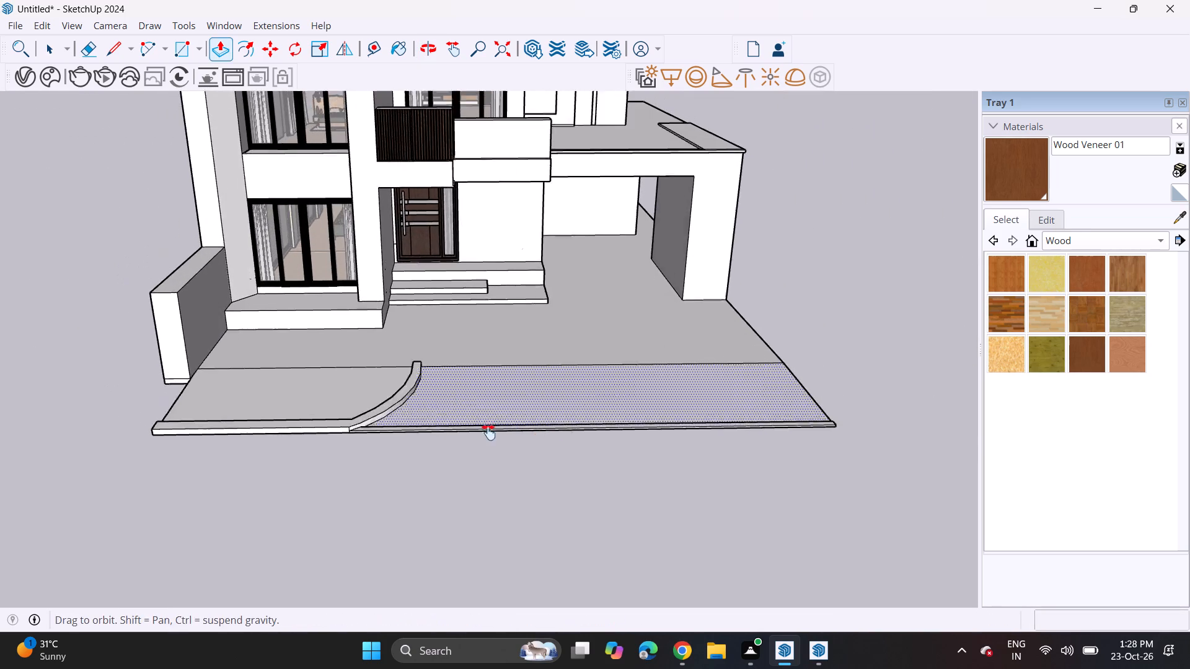
{"action": "middle_click_drag", "start_coordinate": [488, 432], "coordinate": [511, 465], "text": "shift"}
{"action": "middle_click_drag", "start_coordinate": [751, 418], "coordinate": [755, 389]}
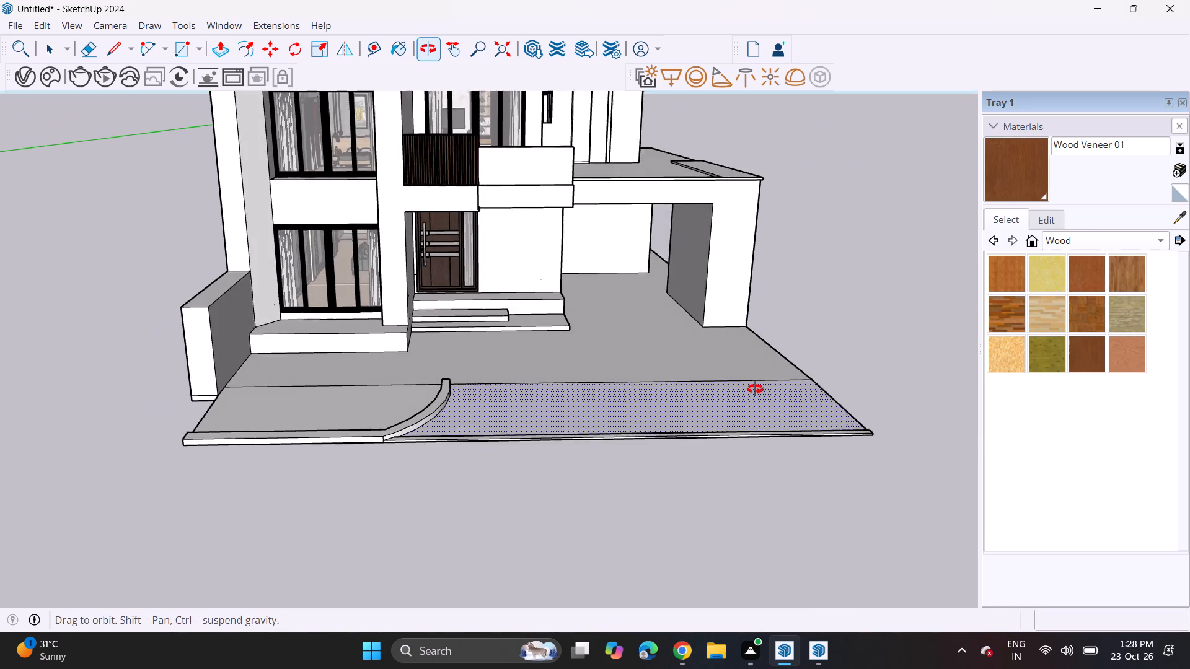
{"action": "middle_click_drag", "start_coordinate": [755, 389], "coordinate": [695, 361]}
{"action": "scroll", "coordinate": [607, 286], "scroll_direction": "up", "scroll_amount": 1}
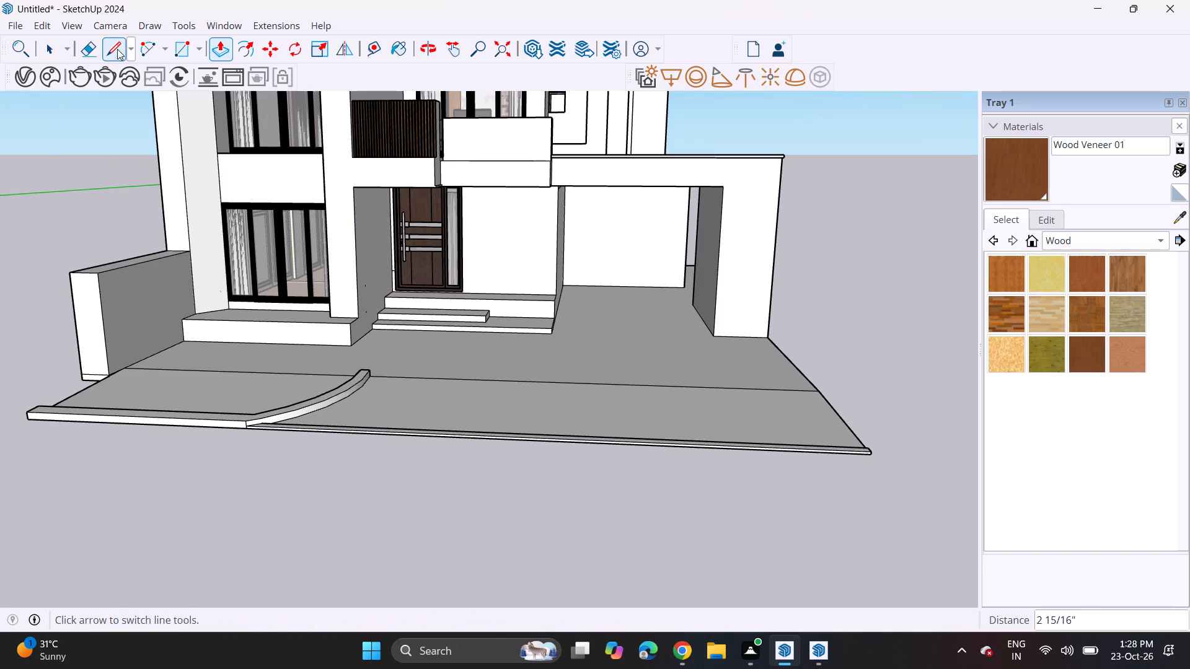
{"action": "left_click", "coordinate": [117, 49]}
{"action": "scroll", "coordinate": [870, 237], "scroll_direction": "up", "scroll_amount": 5}
{"action": "scroll", "coordinate": [747, 335], "scroll_direction": "up", "scroll_amount": 5}
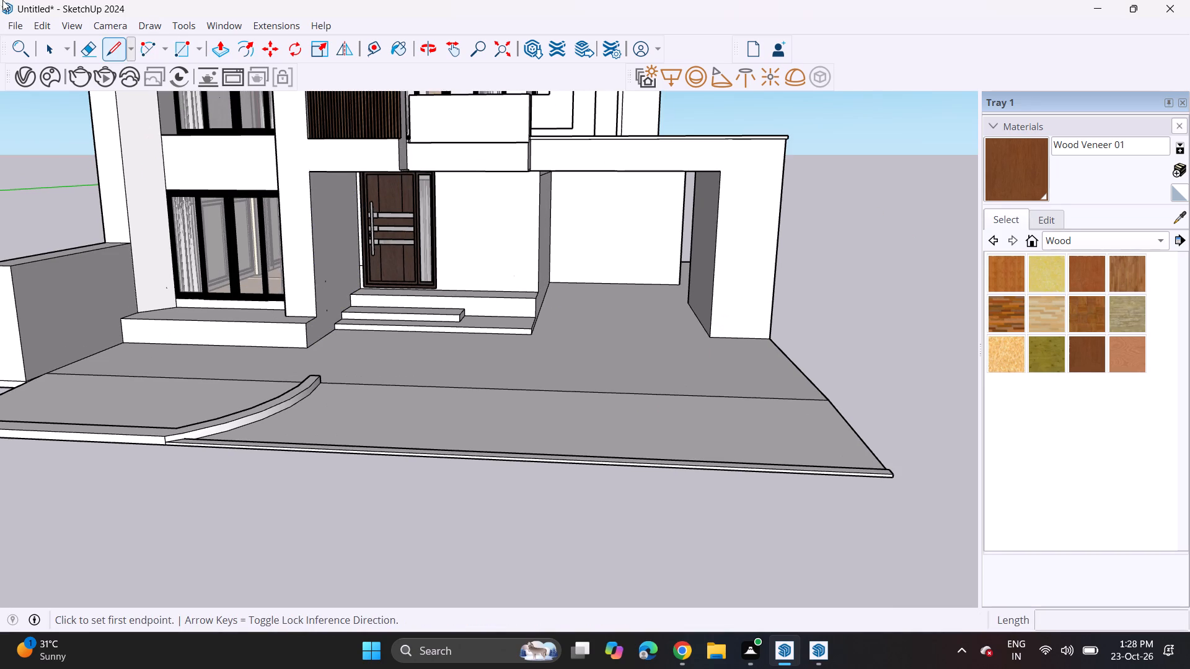
{"action": "left_click", "coordinate": [114, 51]}
{"action": "middle_click_drag", "start_coordinate": [720, 243], "coordinate": [676, 308]}
{"action": "scroll", "coordinate": [720, 243], "scroll_direction": "up", "scroll_amount": 1, "text": "shift"}
{"action": "scroll", "coordinate": [708, 349], "scroll_direction": "up", "scroll_amount": 5}
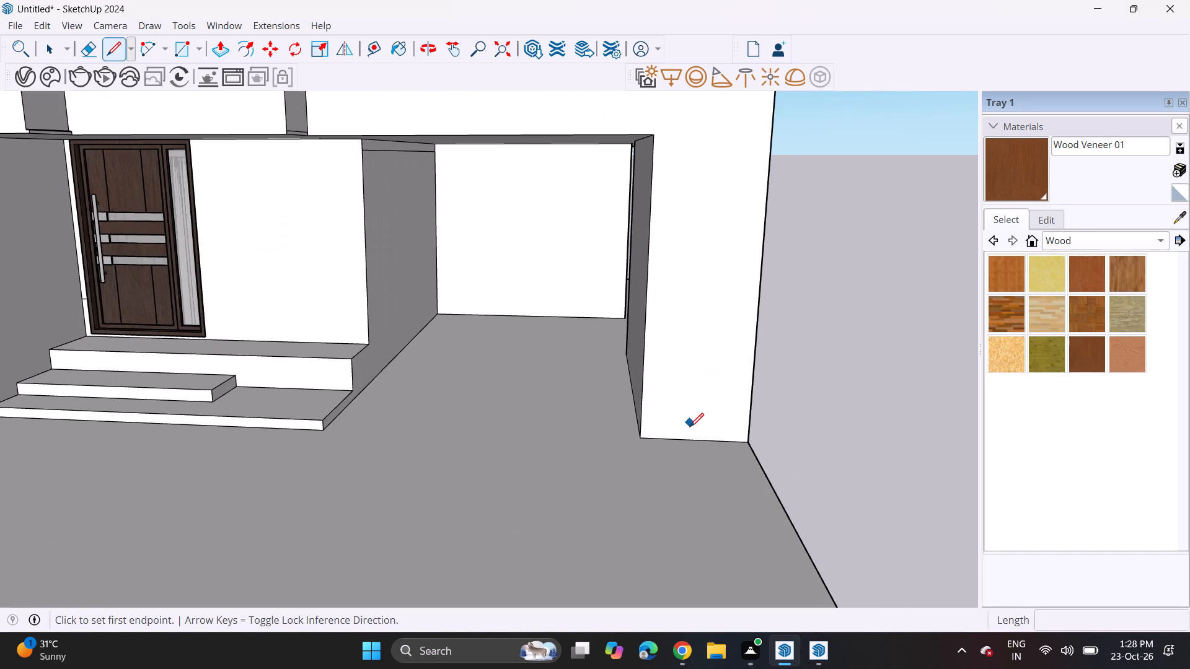
{"action": "left_click", "coordinate": [678, 437]}
{"action": "scroll", "coordinate": [671, 263], "scroll_direction": "down", "scroll_amount": 2}
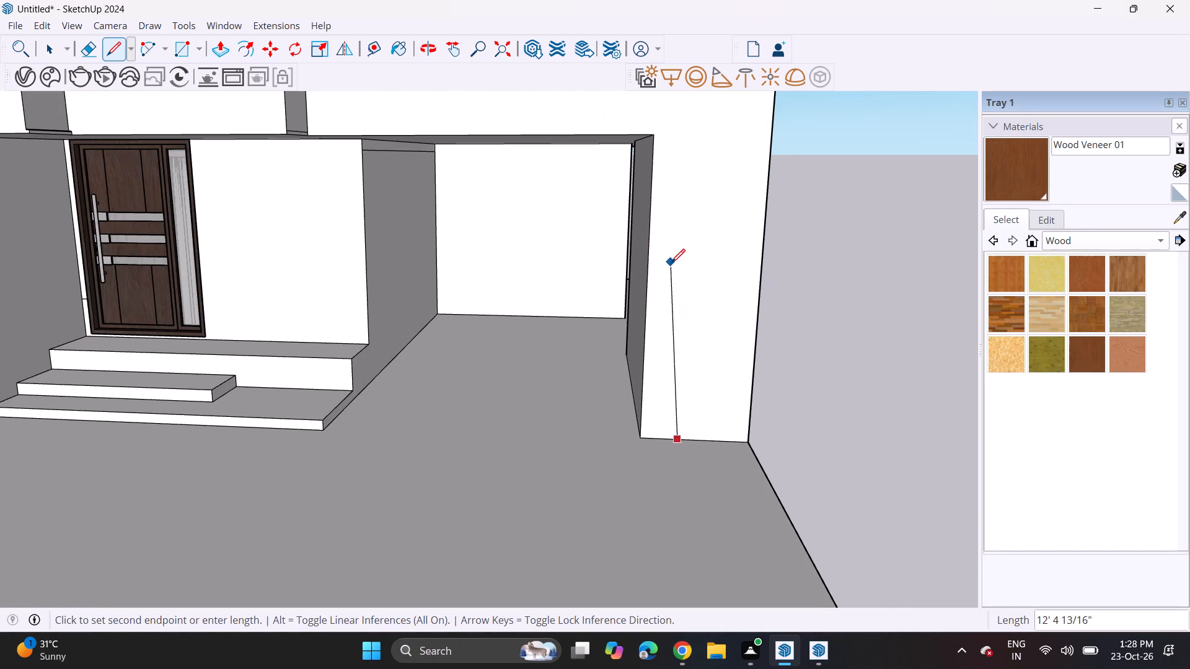
{"action": "scroll", "coordinate": [671, 263], "scroll_direction": "down", "scroll_amount": 3}
{"action": "middle_click_drag", "start_coordinate": [676, 262], "coordinate": [676, 324]}
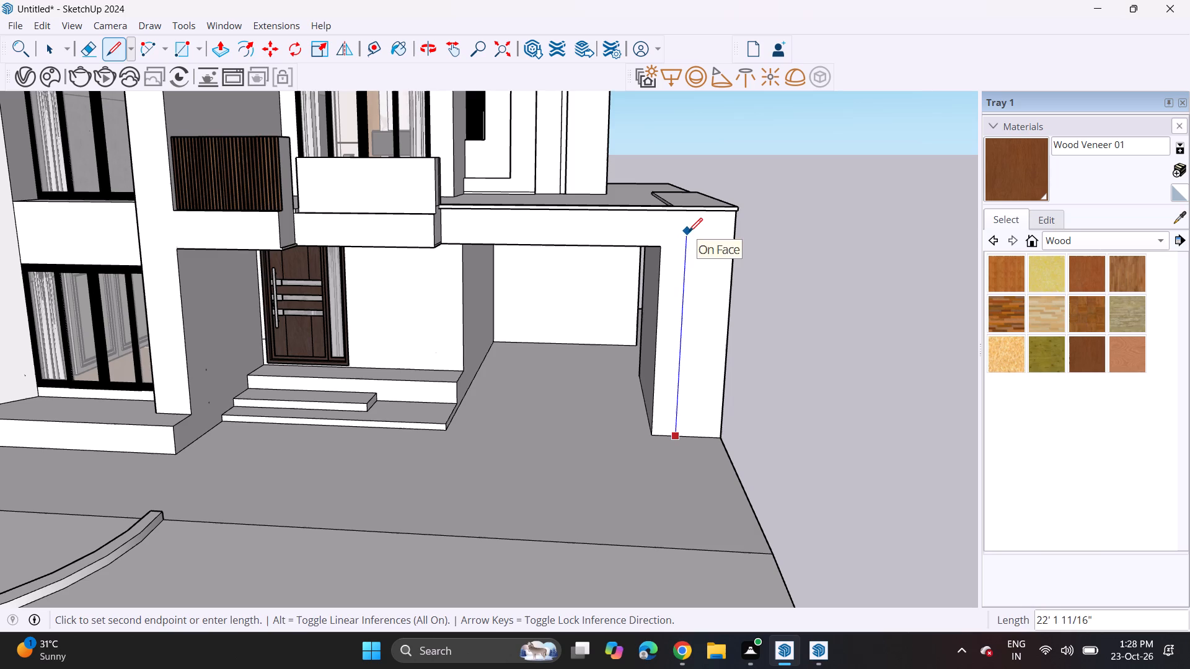
{"action": "left_click", "coordinate": [689, 232]}
{"action": "left_click", "coordinate": [698, 235]}
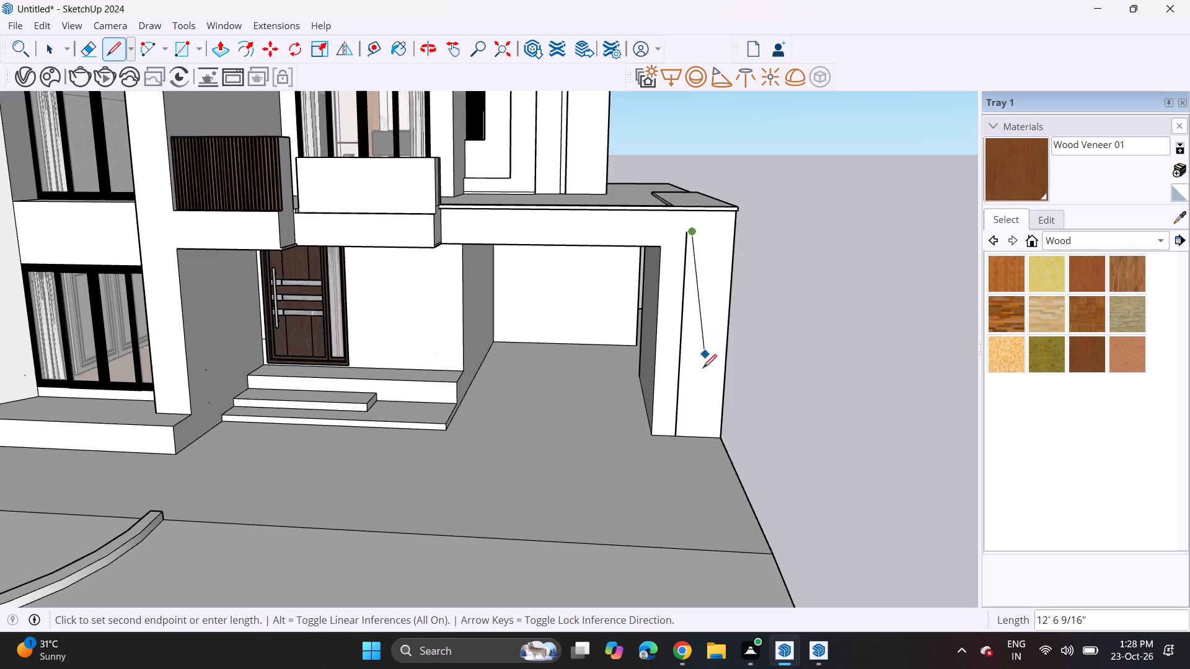
{"action": "left_click", "coordinate": [686, 435]}
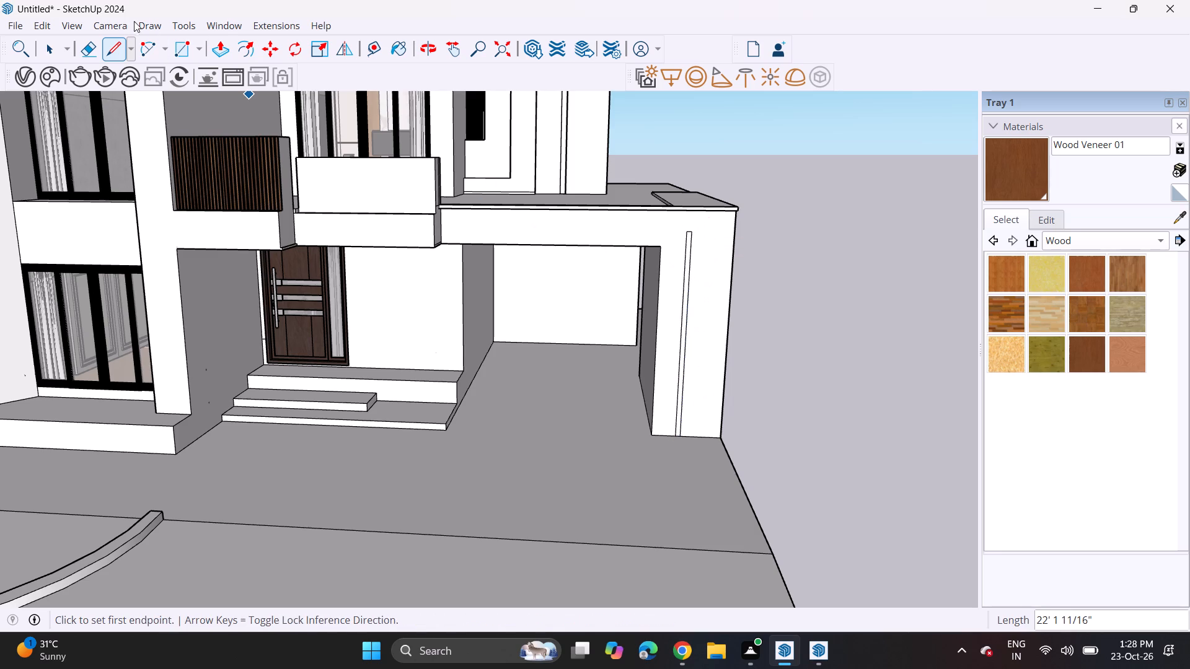
Push/Pull the narrow vertical strip on the carport pillar inward to form a recessed groove.
{"action": "left_click", "coordinate": [228, 48]}
{"action": "scroll", "coordinate": [751, 369], "scroll_direction": "up", "scroll_amount": 5}
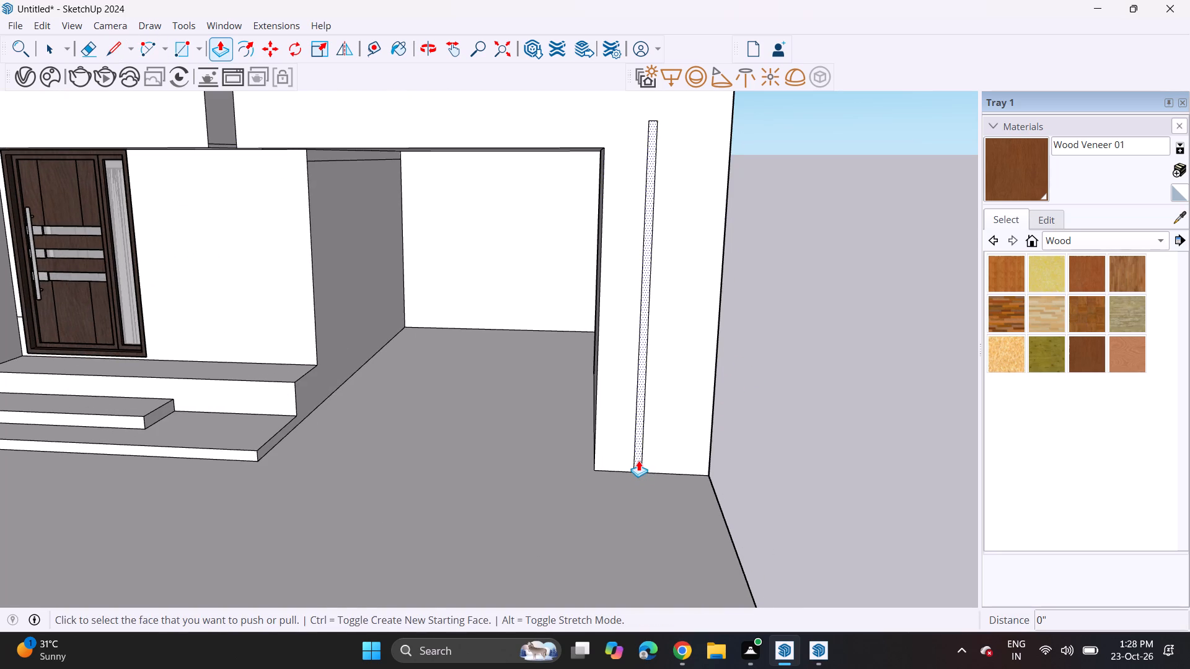
{"action": "left_click", "coordinate": [638, 460]}
{"action": "left_click", "coordinate": [640, 456]}
{"action": "left_click", "coordinate": [765, 404]}
{"action": "key", "text": "space"}
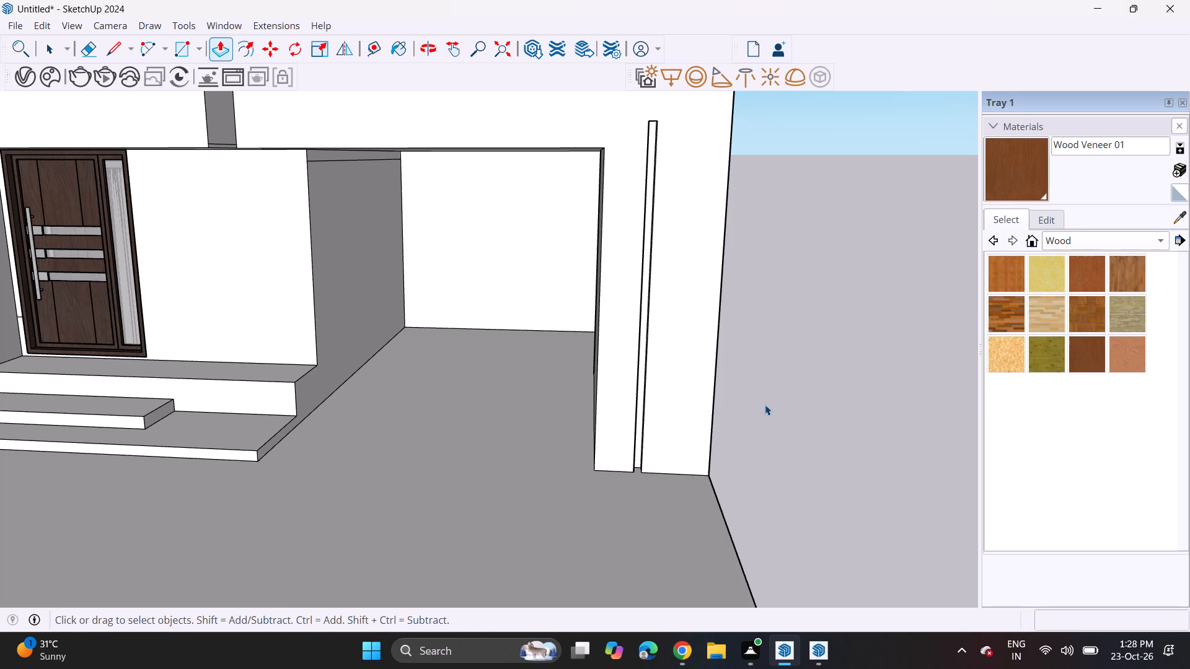
{"action": "left_click", "coordinate": [765, 404]}
Push/Pull the small base face at the side wall's front end outward about 14' 3" to meet the kerb's front.
{"action": "scroll", "coordinate": [650, 428], "scroll_direction": "down", "scroll_amount": 17}
{"action": "middle_click_drag", "start_coordinate": [311, 554], "coordinate": [444, 532], "text": "shift"}
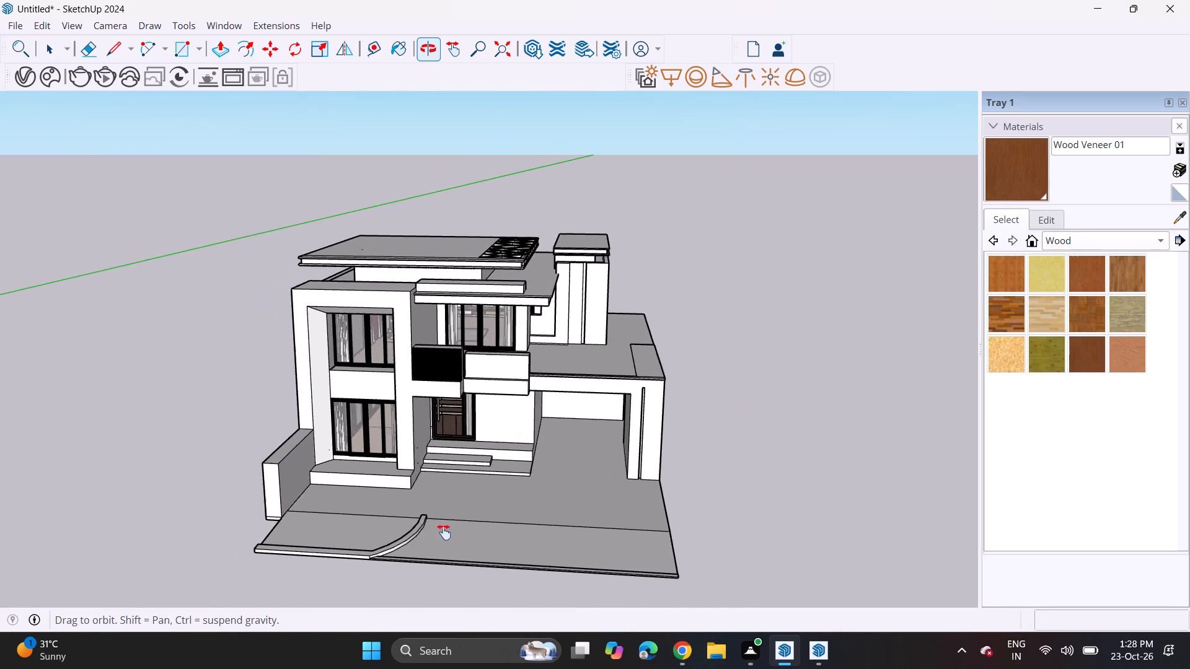
{"action": "middle_click_drag", "start_coordinate": [444, 532], "coordinate": [469, 522], "text": "shift"}
{"action": "scroll", "coordinate": [294, 514], "scroll_direction": "up", "scroll_amount": 3}
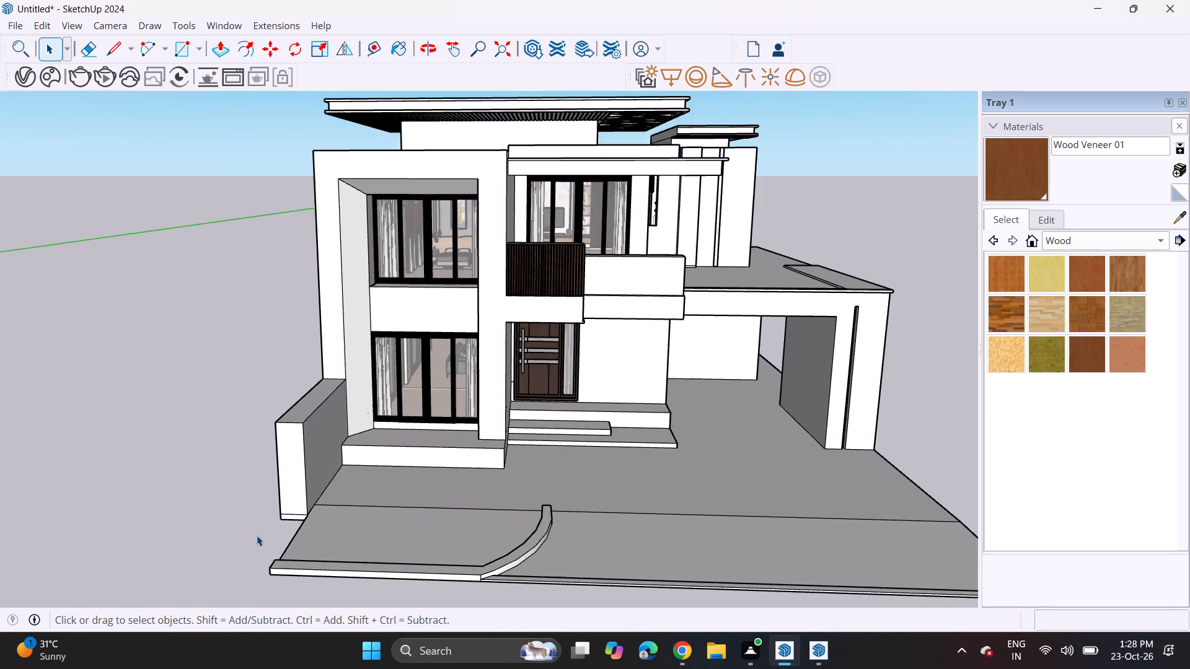
{"action": "scroll", "coordinate": [257, 535], "scroll_direction": "up", "scroll_amount": 3}
{"action": "middle_click_drag", "start_coordinate": [256, 536], "coordinate": [516, 478]}
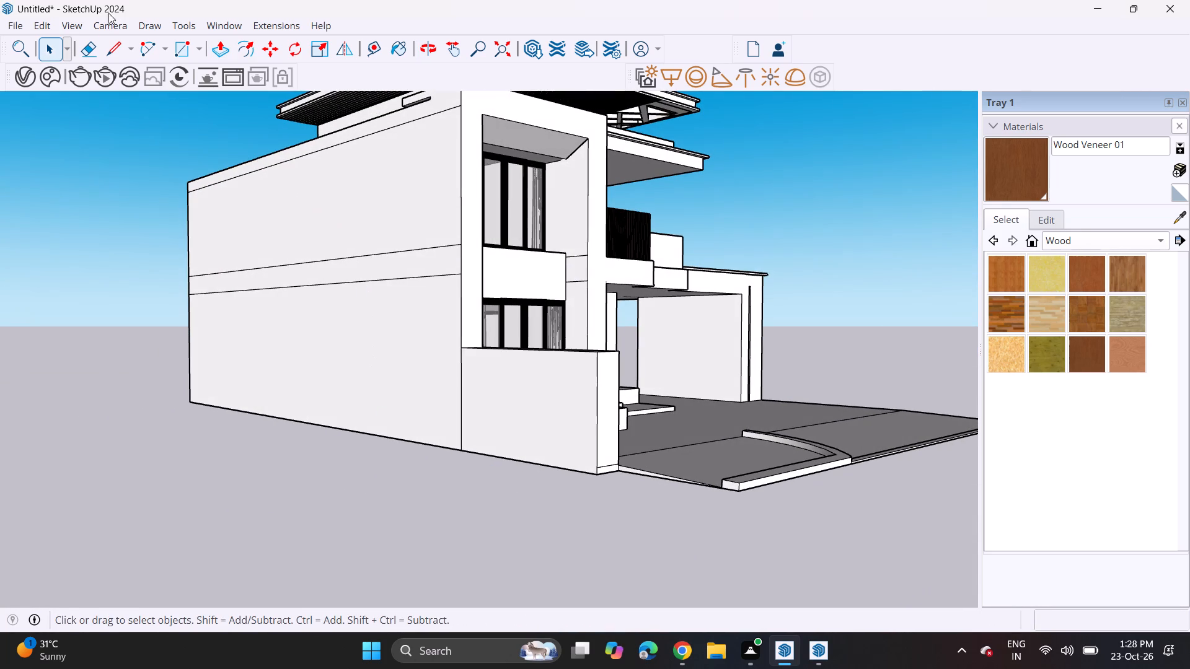
{"action": "left_click", "coordinate": [223, 55]}
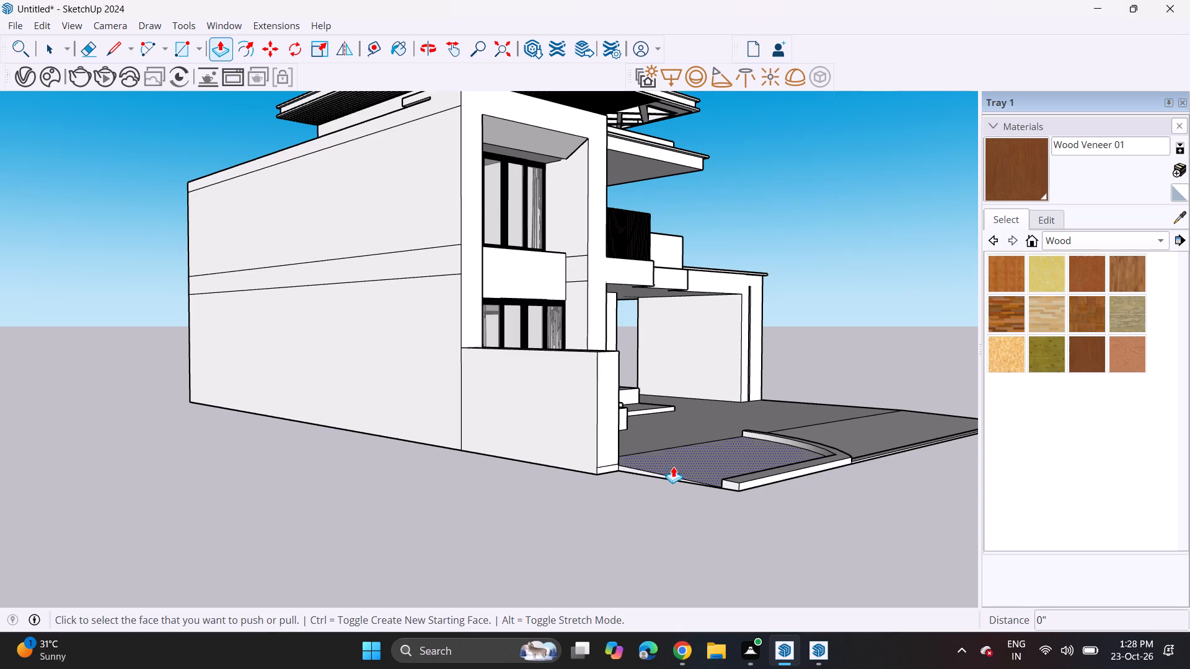
{"action": "left_click", "coordinate": [604, 469]}
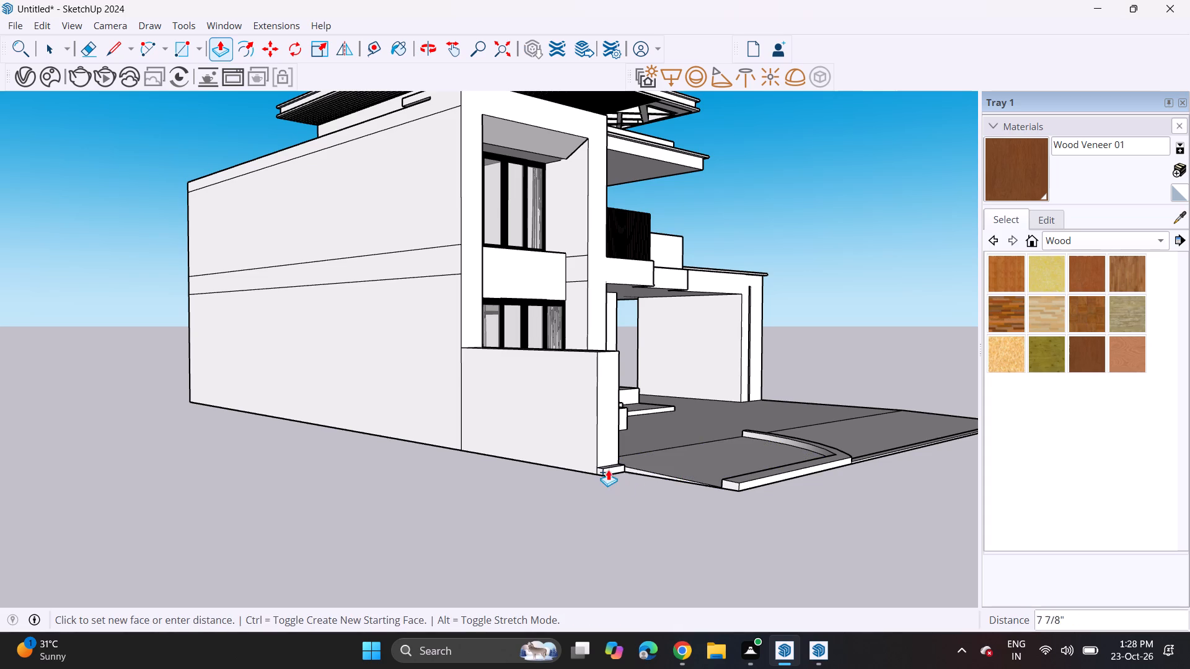
{"action": "left_click", "coordinate": [756, 481]}
Import the potted+plant (1) model from Downloads and place it on the lowest entrance step beside the middle step.
{"action": "middle_click_drag", "start_coordinate": [747, 442], "coordinate": [535, 486]}
{"action": "scroll", "coordinate": [306, 497], "scroll_direction": "down", "scroll_amount": 7}
{"action": "middle_click_drag", "start_coordinate": [494, 491], "coordinate": [449, 480]}
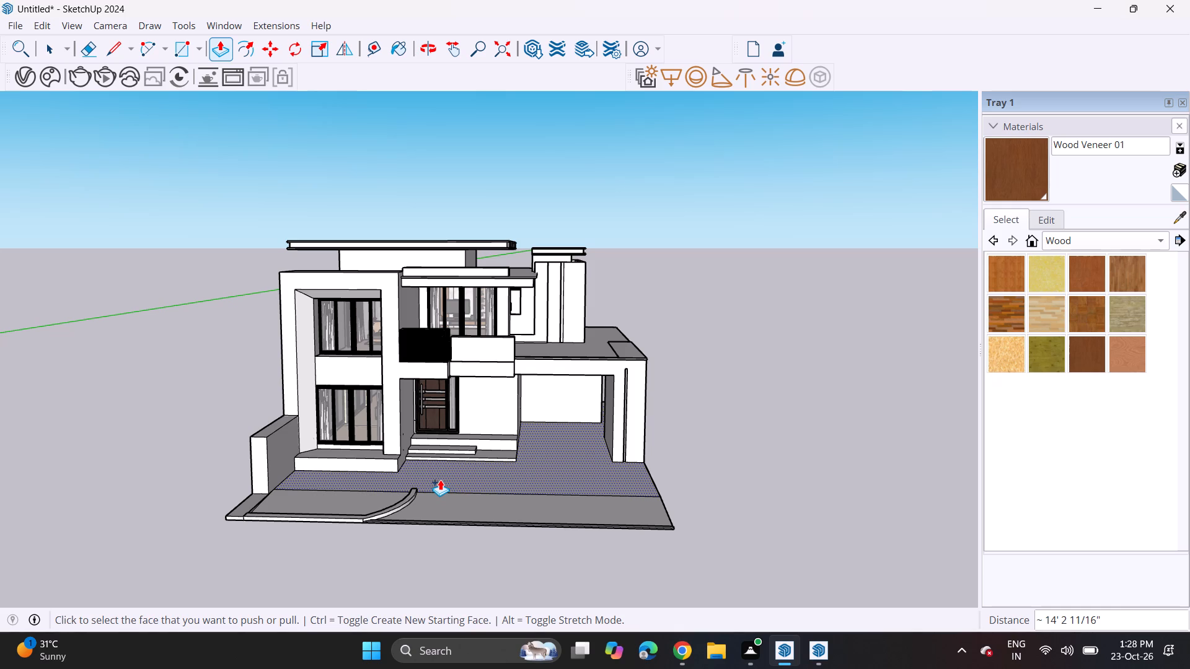
{"action": "middle_click_drag", "start_coordinate": [464, 482], "coordinate": [500, 504]}
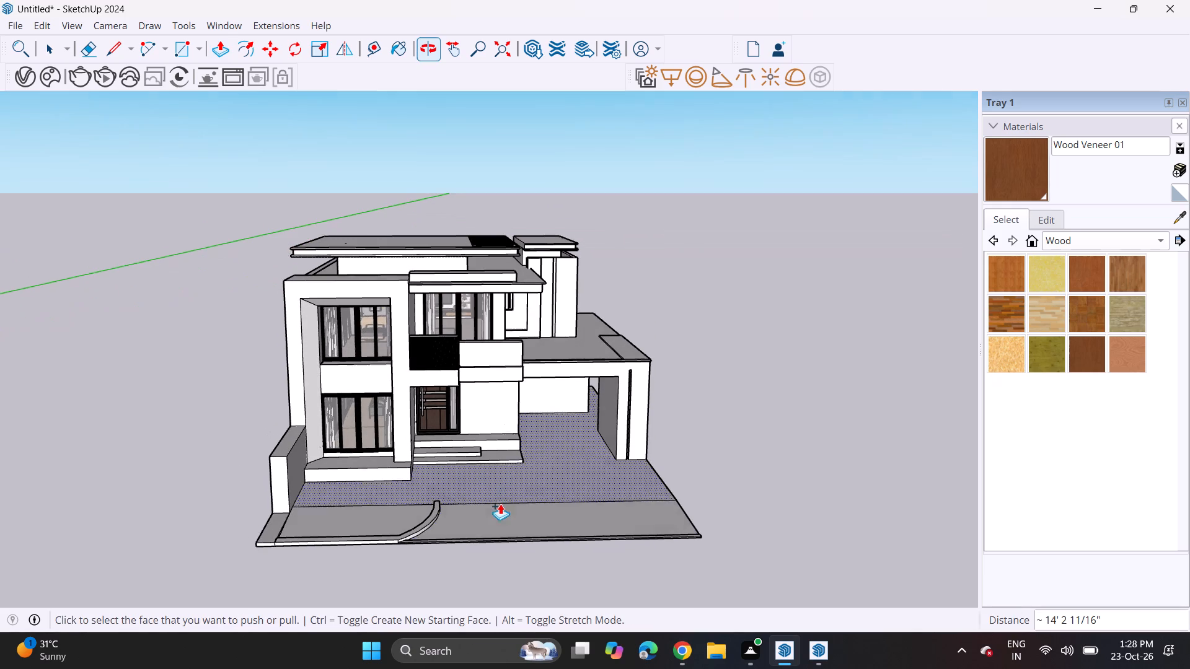
{"action": "middle_click_drag", "start_coordinate": [473, 457], "coordinate": [475, 501]}
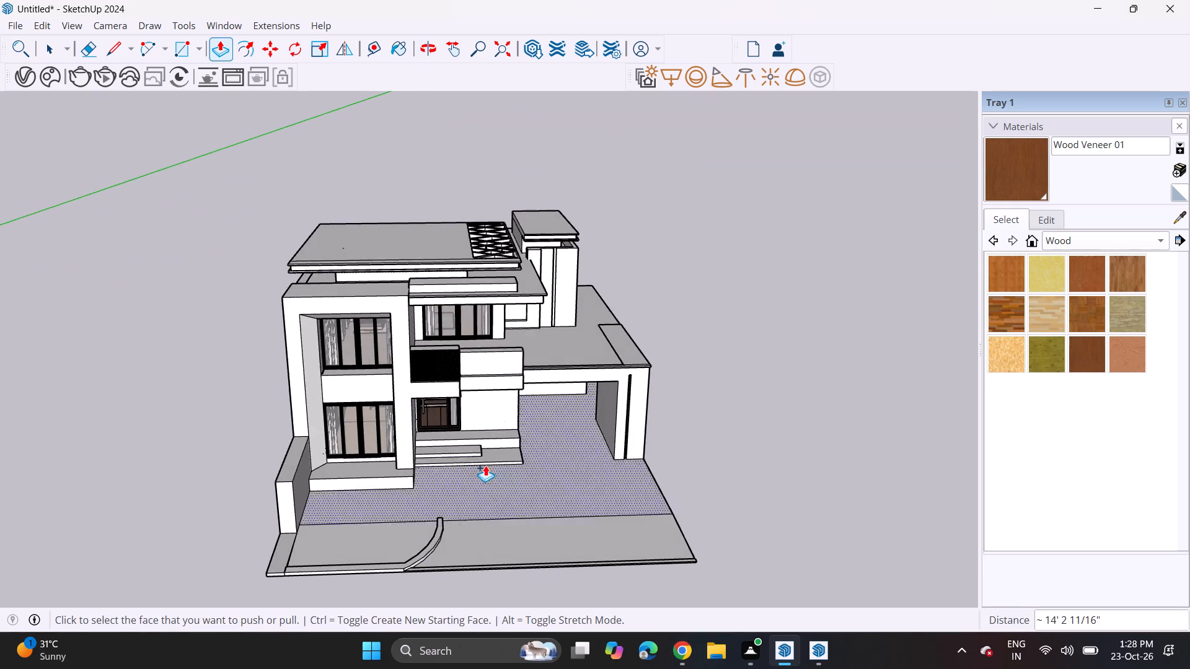
{"action": "scroll", "coordinate": [485, 465], "scroll_direction": "up", "scroll_amount": 5}
{"action": "left_click", "coordinate": [15, 26]}
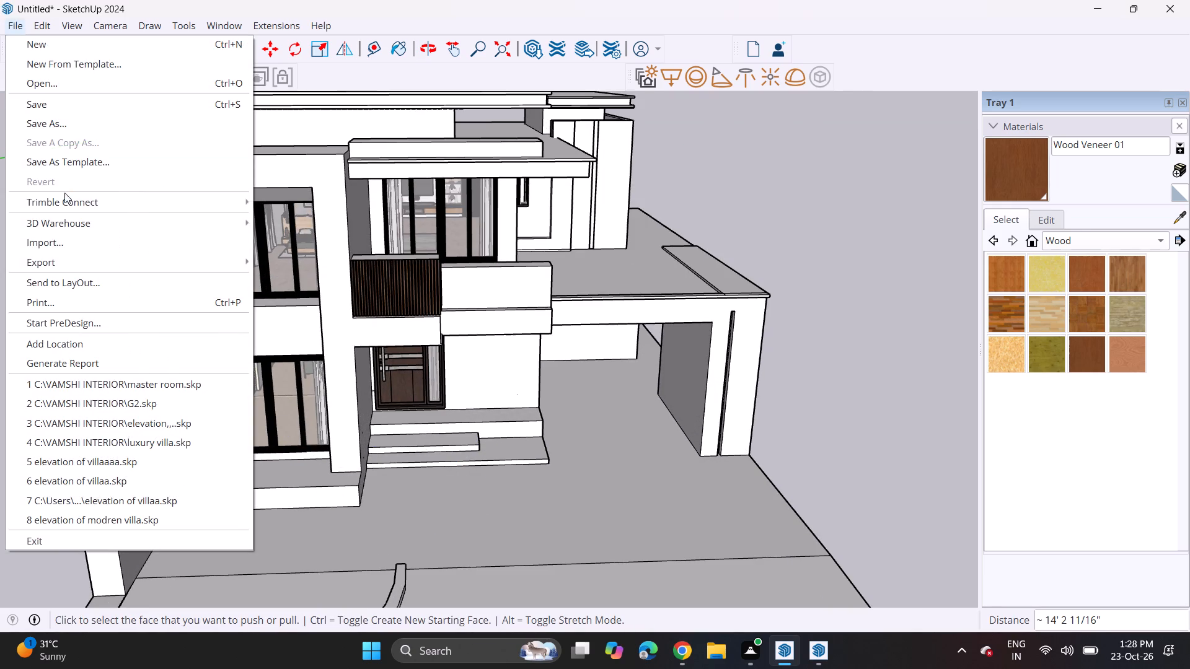
{"action": "left_click", "coordinate": [76, 237]}
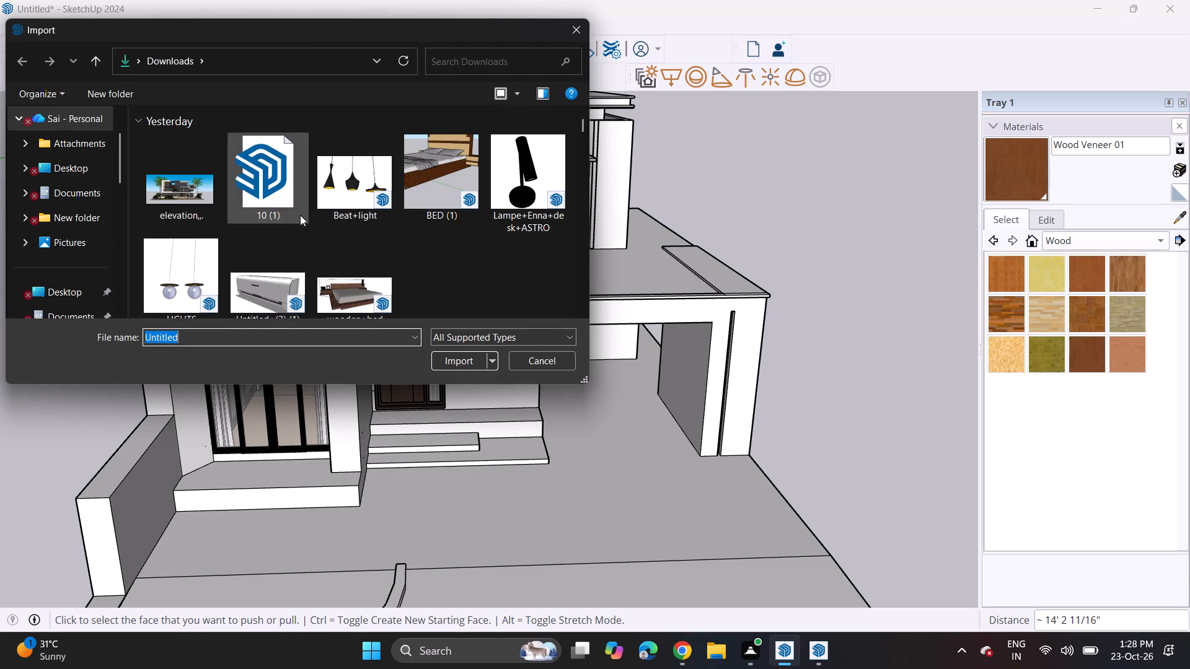
{"action": "scroll", "coordinate": [300, 214], "scroll_direction": "down", "scroll_amount": 4}
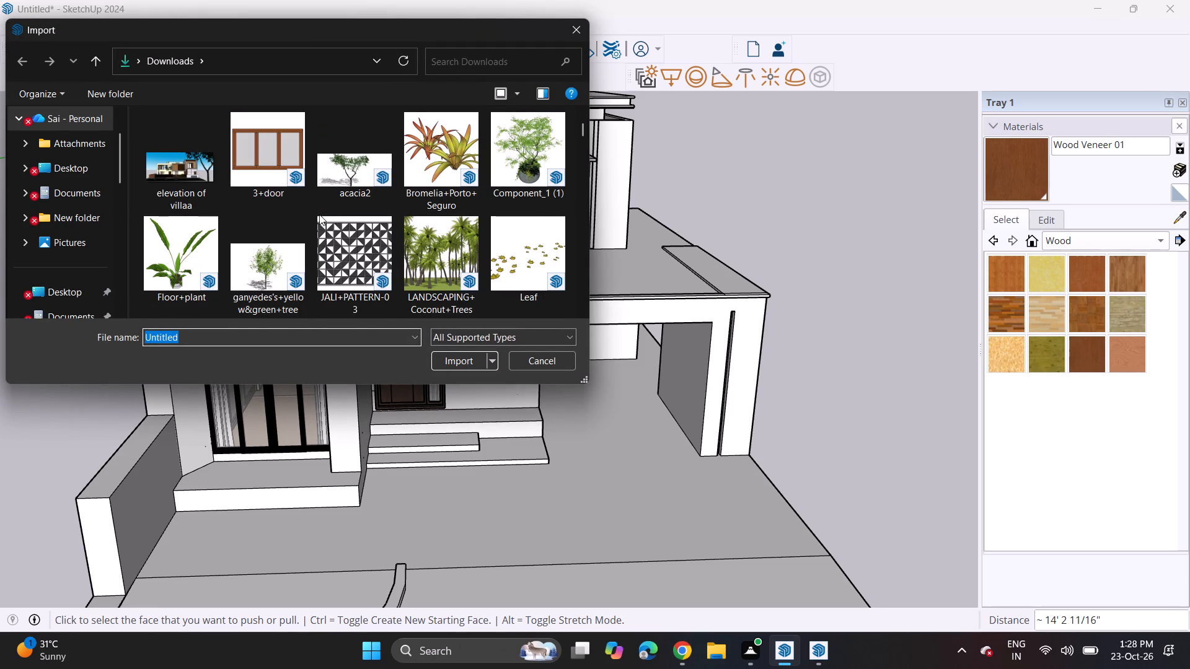
{"action": "scroll", "coordinate": [337, 200], "scroll_direction": "down", "scroll_amount": 3}
{"action": "left_click", "coordinate": [350, 160]}
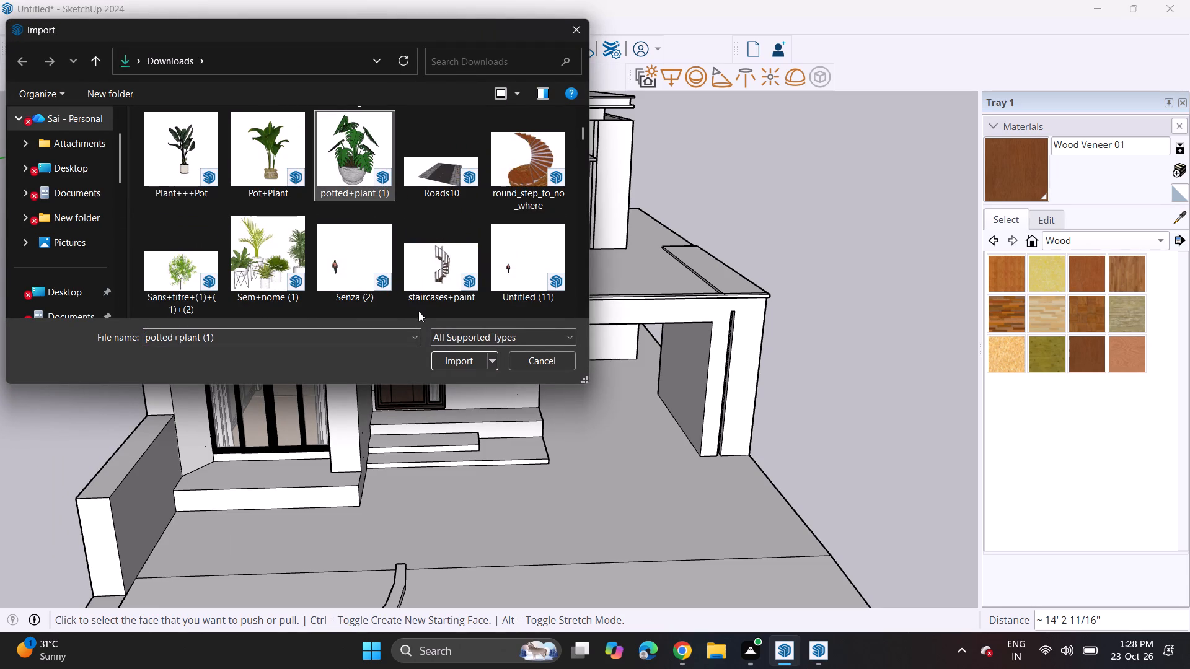
{"action": "left_click", "coordinate": [465, 361]}
{"action": "left_click", "coordinate": [738, 365]}
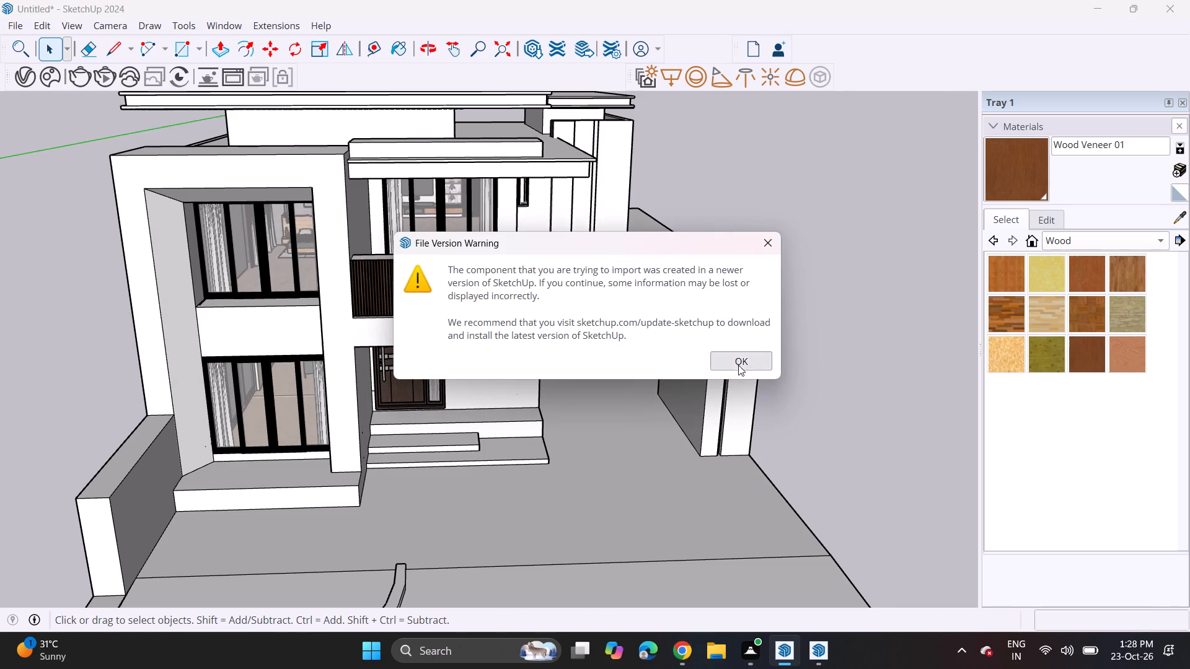
{"action": "scroll", "coordinate": [505, 440], "scroll_direction": "up", "scroll_amount": 6}
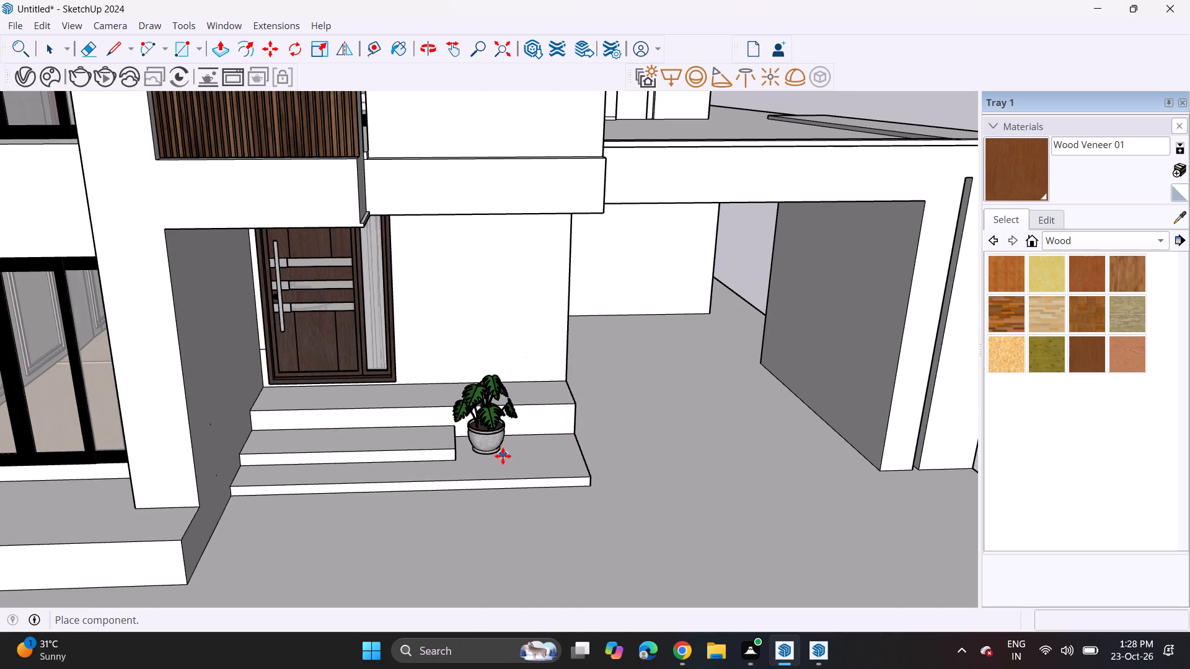
{"action": "left_click", "coordinate": [507, 460]}
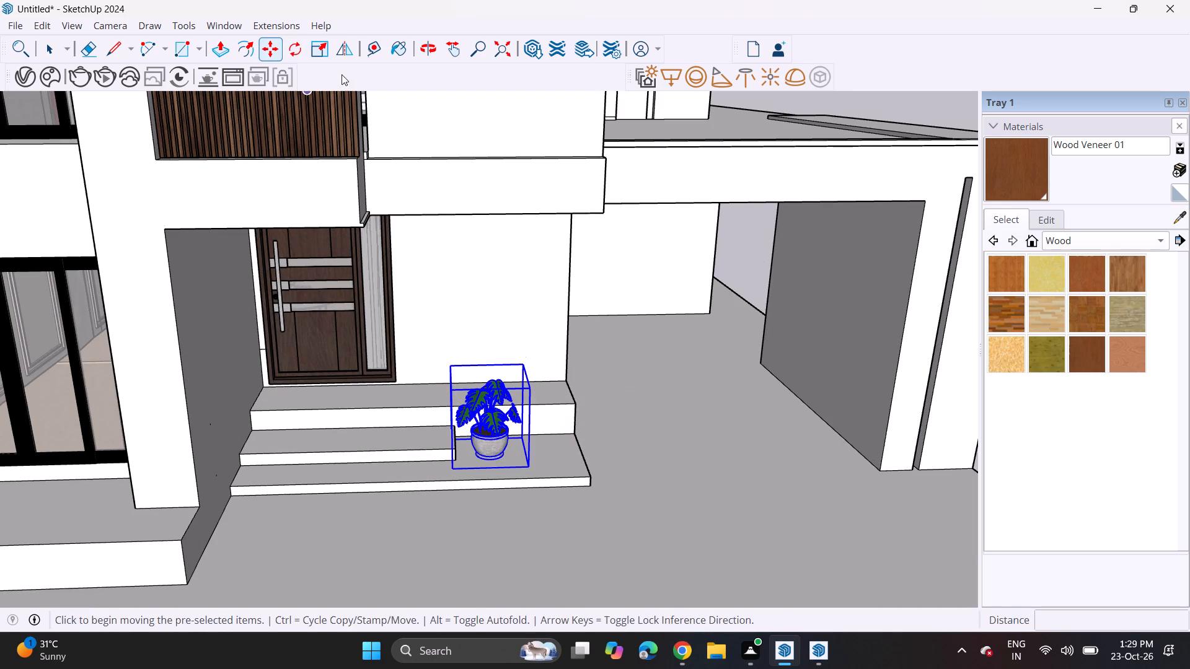
Scale the potted plant up uniformly by about 1.58 and move it back onto the lowest entrance step.
{"action": "left_click", "coordinate": [312, 55]}
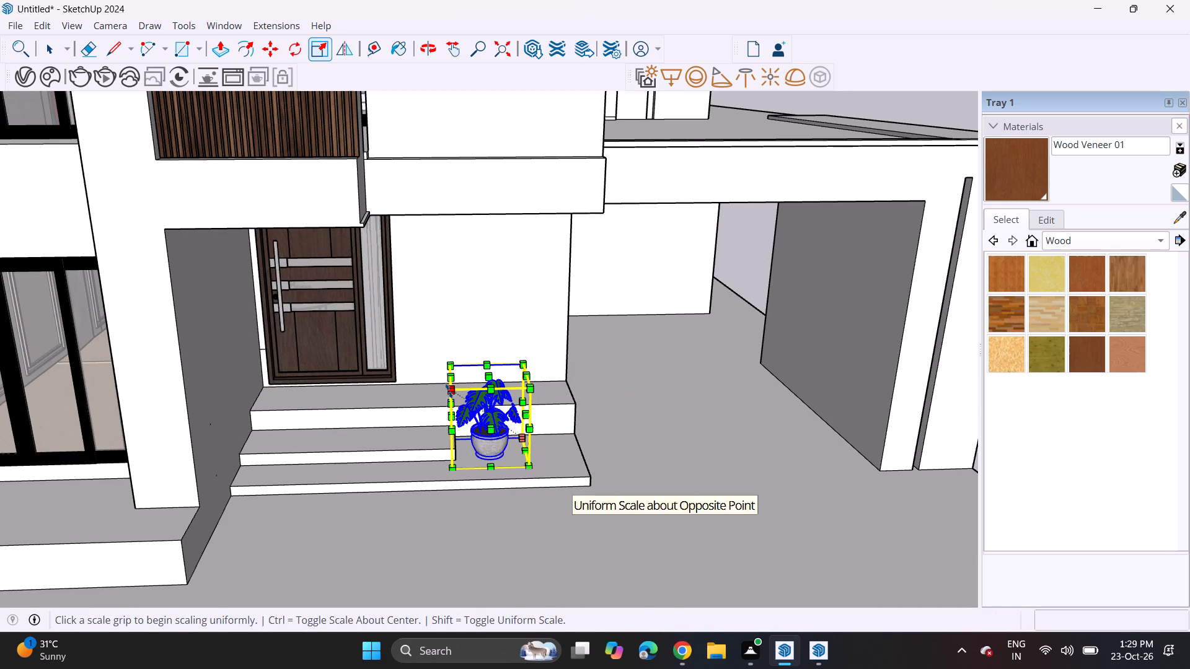
{"action": "left_click", "coordinate": [449, 391]}
{"action": "left_click", "coordinate": [408, 348]}
{"action": "left_click", "coordinate": [271, 55]}
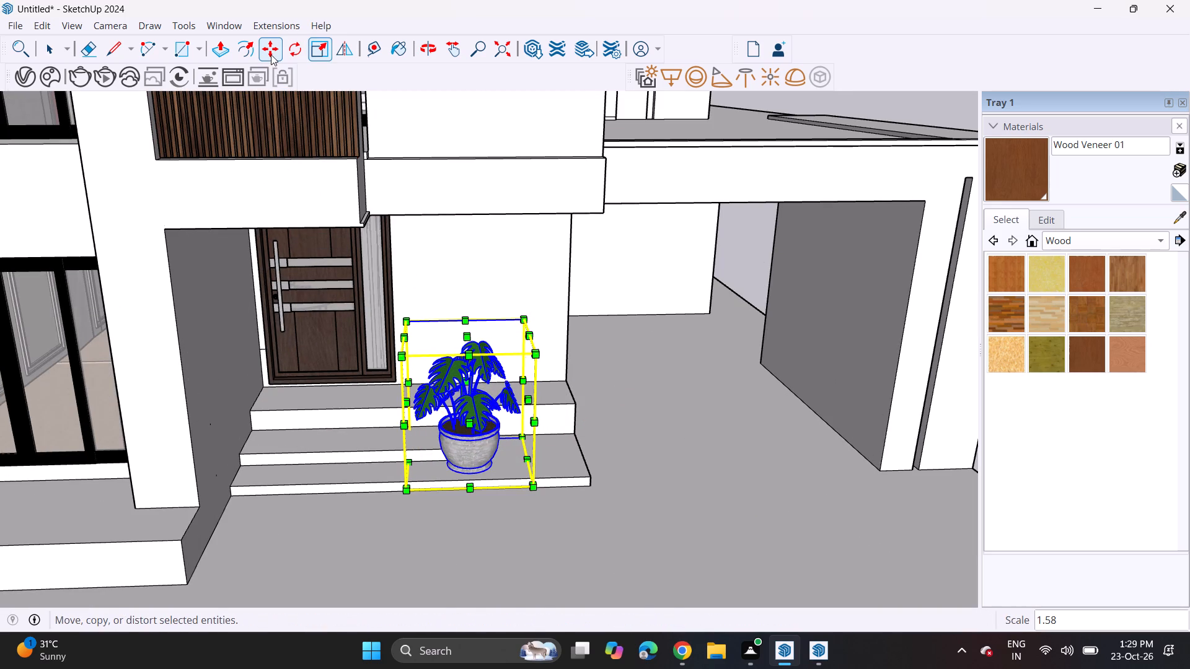
{"action": "left_click", "coordinate": [463, 463]}
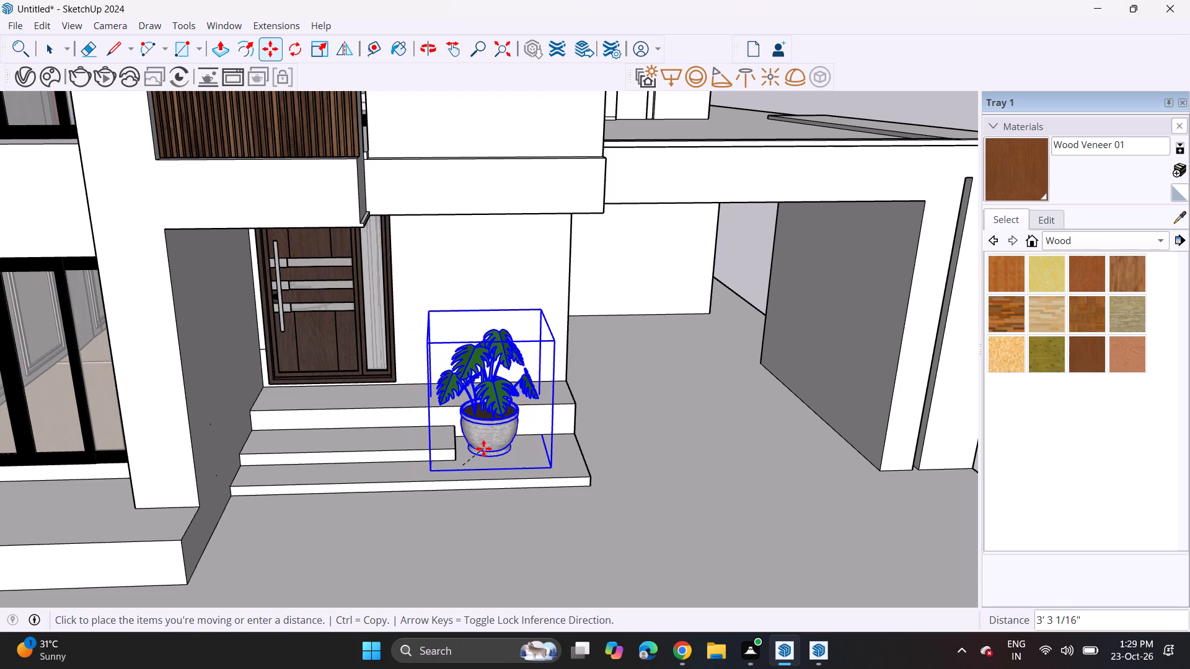
{"action": "left_click", "coordinate": [483, 453]}
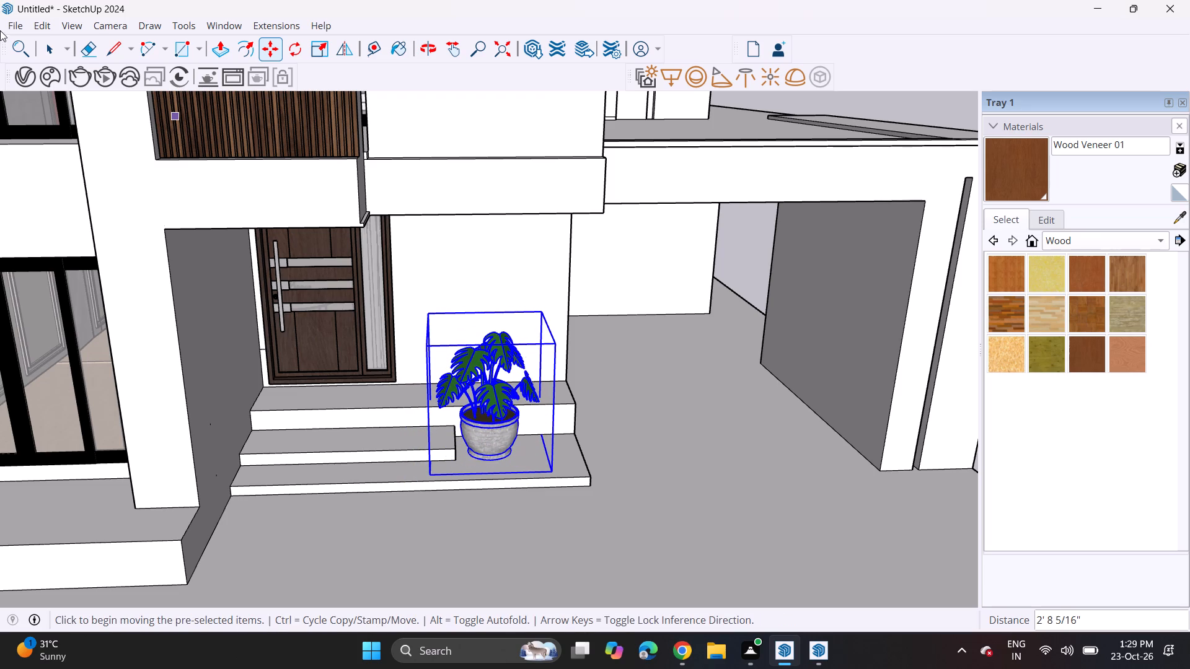
Import the Plant+++Pot model from Downloads and drop it in the open space beyond the carport.
{"action": "left_click", "coordinate": [5, 30]}
{"action": "left_click", "coordinate": [51, 235]}
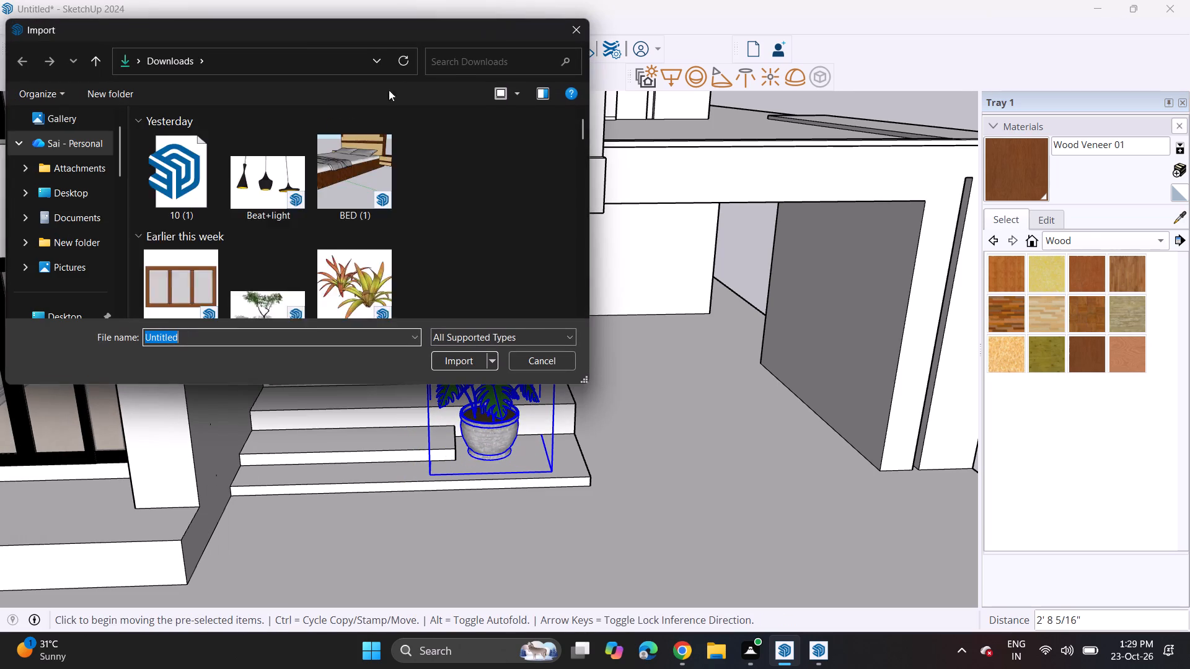
{"action": "scroll", "coordinate": [349, 202], "scroll_direction": "down", "scroll_amount": 6}
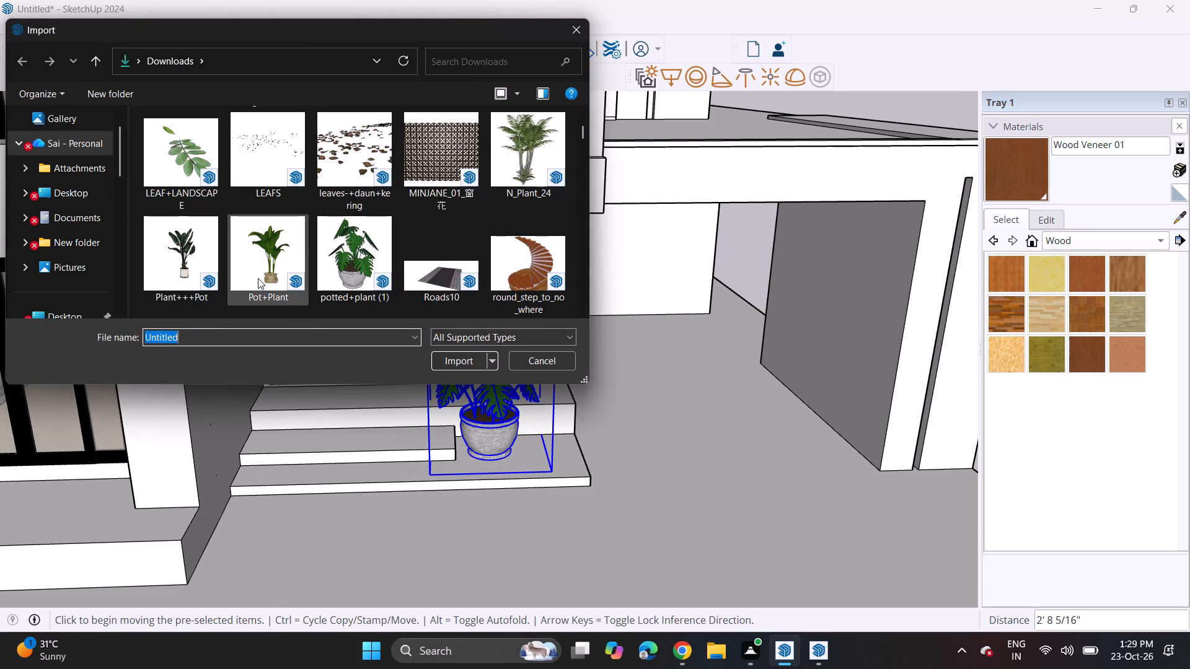
{"action": "left_click", "coordinate": [167, 268]}
{"action": "left_click", "coordinate": [451, 356]}
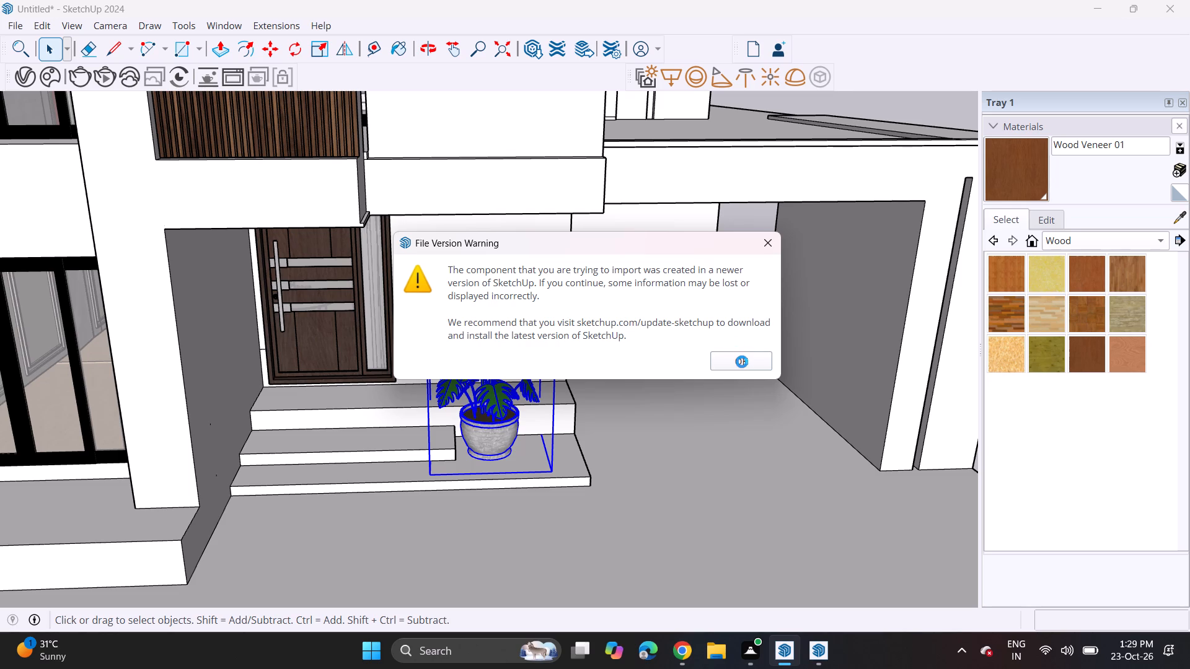
{"action": "left_click", "coordinate": [740, 362]}
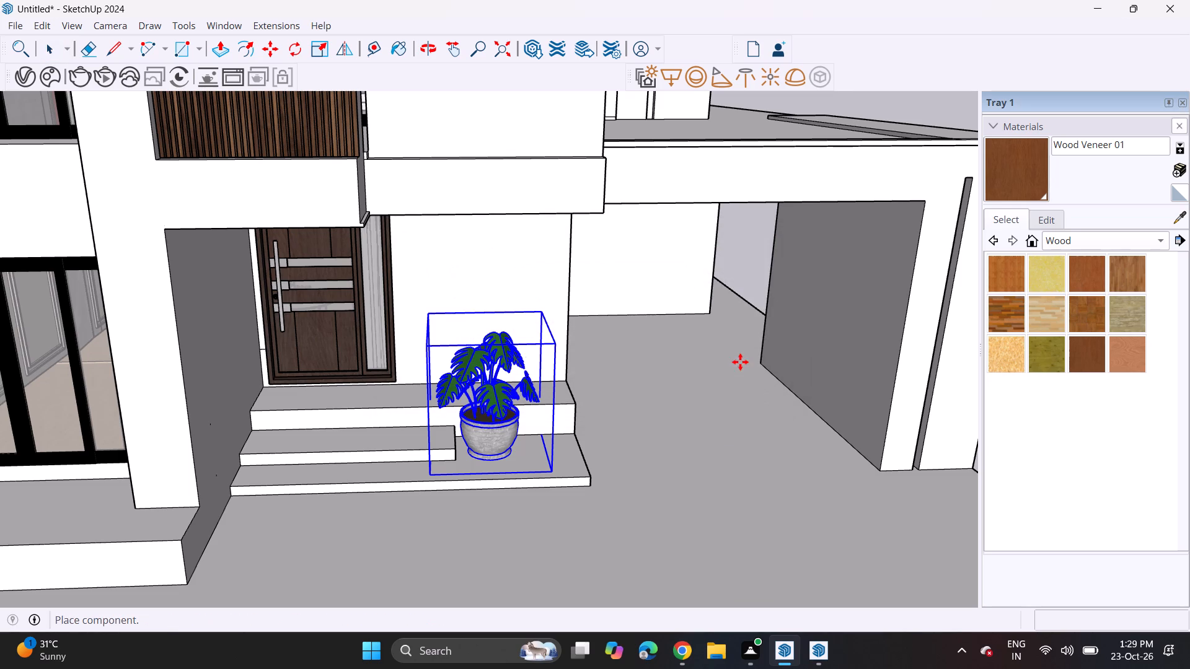
{"action": "scroll", "coordinate": [536, 432], "scroll_direction": "down", "scroll_amount": 2}
{"action": "scroll", "coordinate": [543, 442], "scroll_direction": "up", "scroll_amount": 1}
{"action": "scroll", "coordinate": [546, 444], "scroll_direction": "down", "scroll_amount": 3}
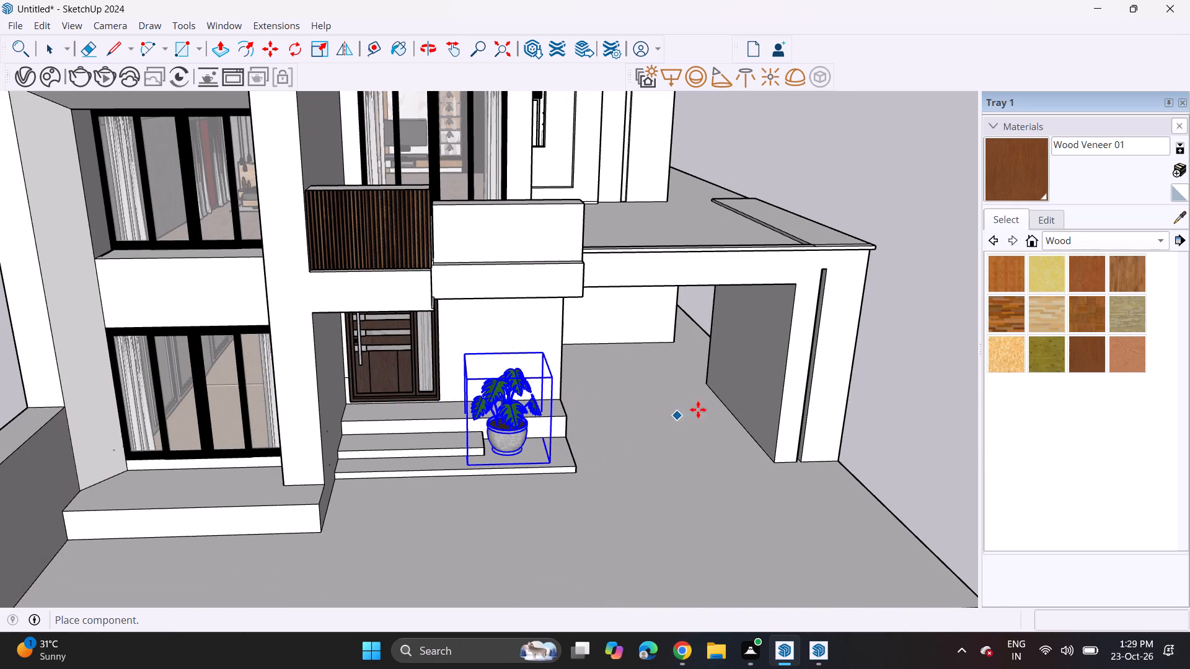
{"action": "scroll", "coordinate": [549, 474], "scroll_direction": "down", "scroll_amount": 8}
{"action": "left_click", "coordinate": [826, 334]}
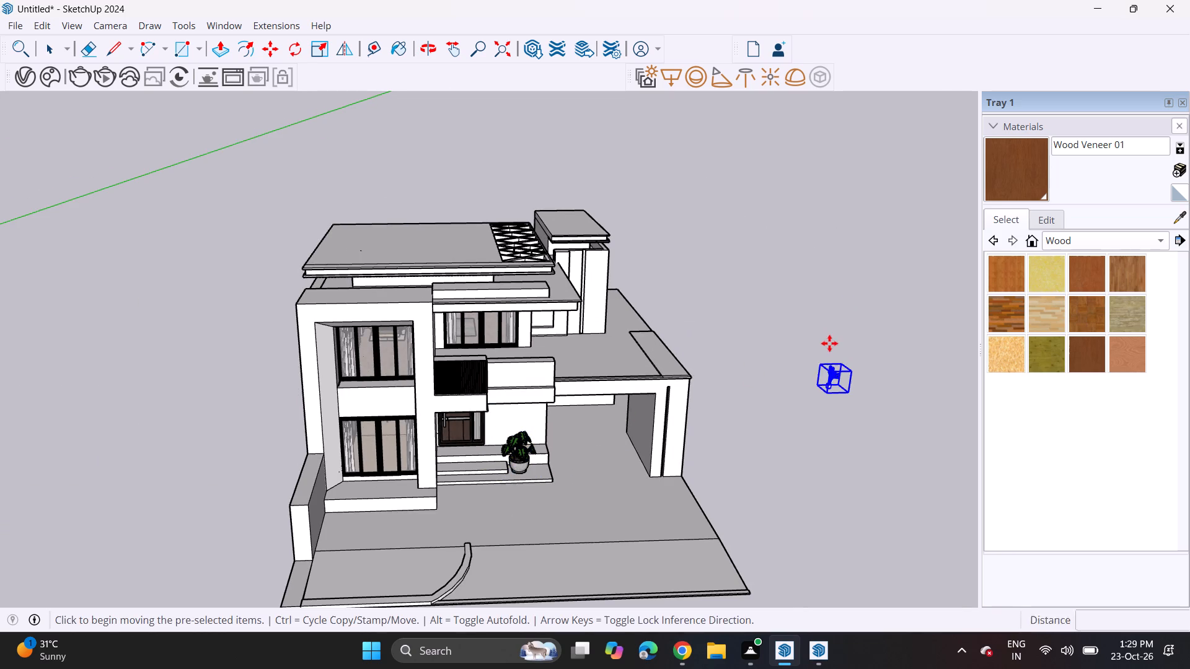
Move the imported slender potted plant to the outer end of the lowest entrance step, beside the large plant.
{"action": "left_click", "coordinate": [828, 395]}
{"action": "scroll", "coordinate": [527, 466], "scroll_direction": "up", "scroll_amount": 12}
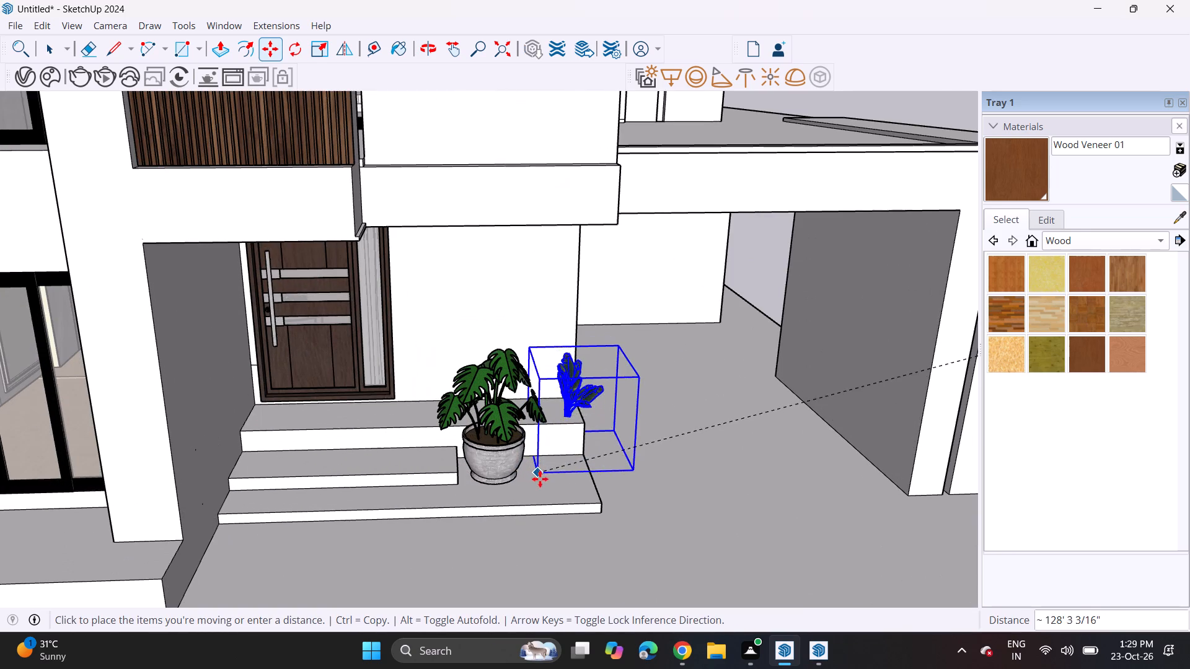
{"action": "left_click", "coordinate": [519, 505]}
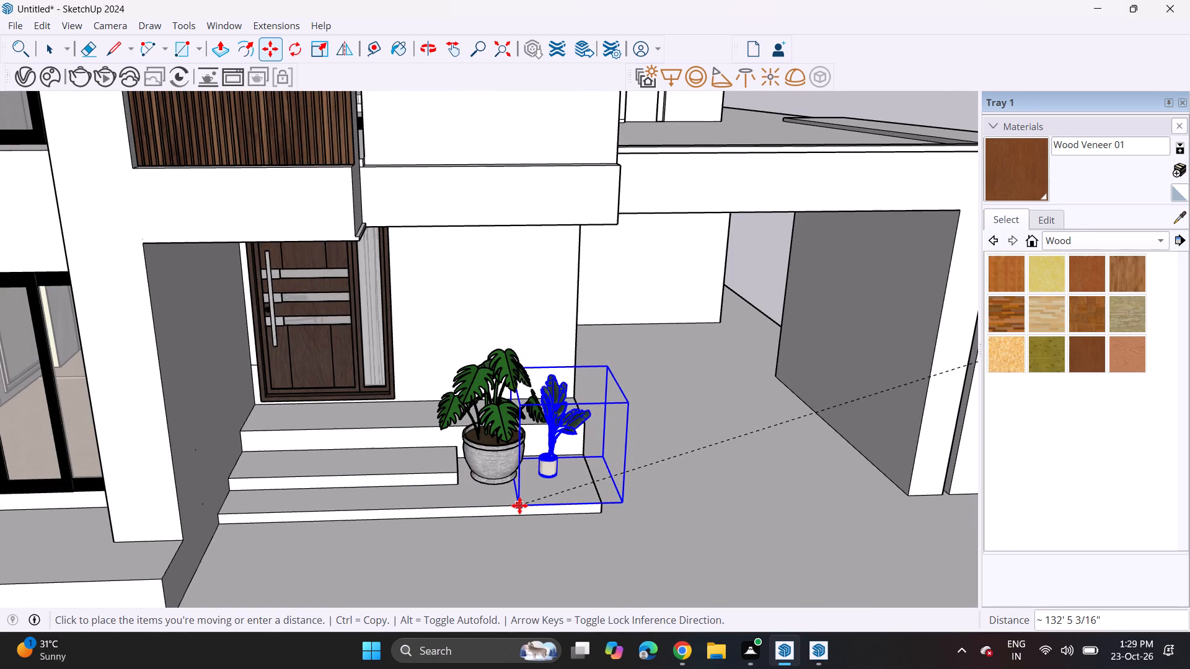
Scale the slender potted plant up uniformly by about 1.40.
{"action": "left_click", "coordinate": [324, 47]}
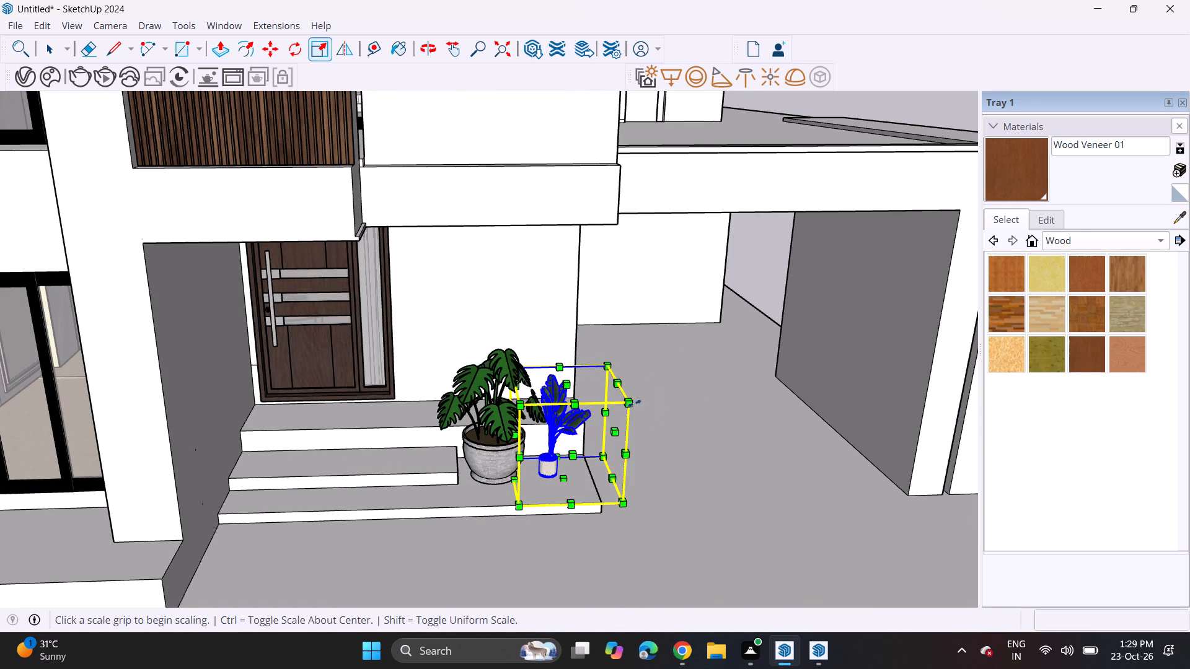
{"action": "left_click", "coordinate": [630, 399]}
{"action": "left_click", "coordinate": [682, 366]}
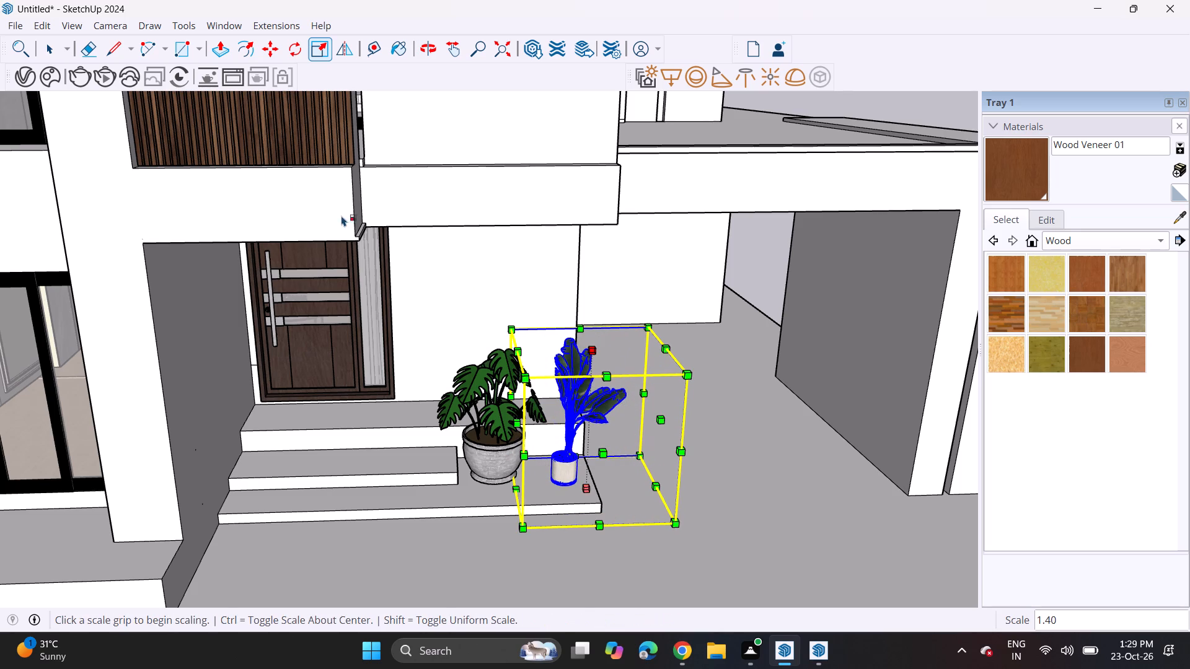
Rotate the slender potted plant 90 degrees in the horizontal plane.
{"action": "left_click", "coordinate": [291, 51]}
{"action": "scroll", "coordinate": [697, 469], "scroll_direction": "down", "scroll_amount": 4}
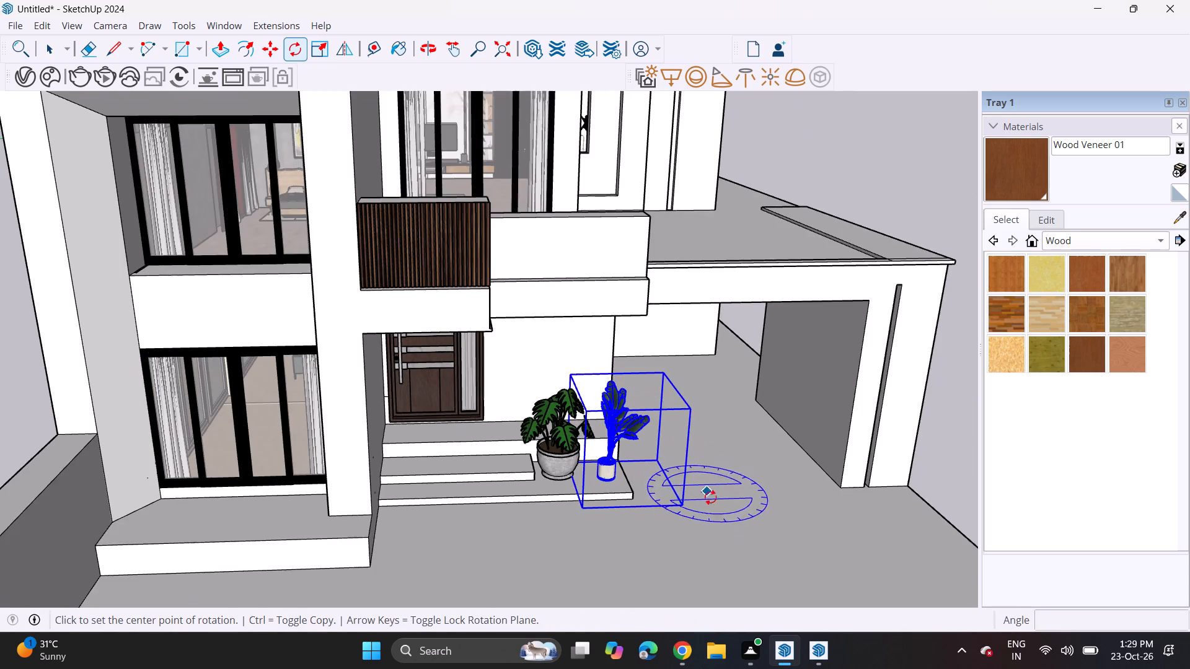
{"action": "middle_click_drag", "start_coordinate": [712, 499], "coordinate": [704, 546]}
{"action": "left_click", "coordinate": [704, 548]}
{"action": "left_click", "coordinate": [746, 538]}
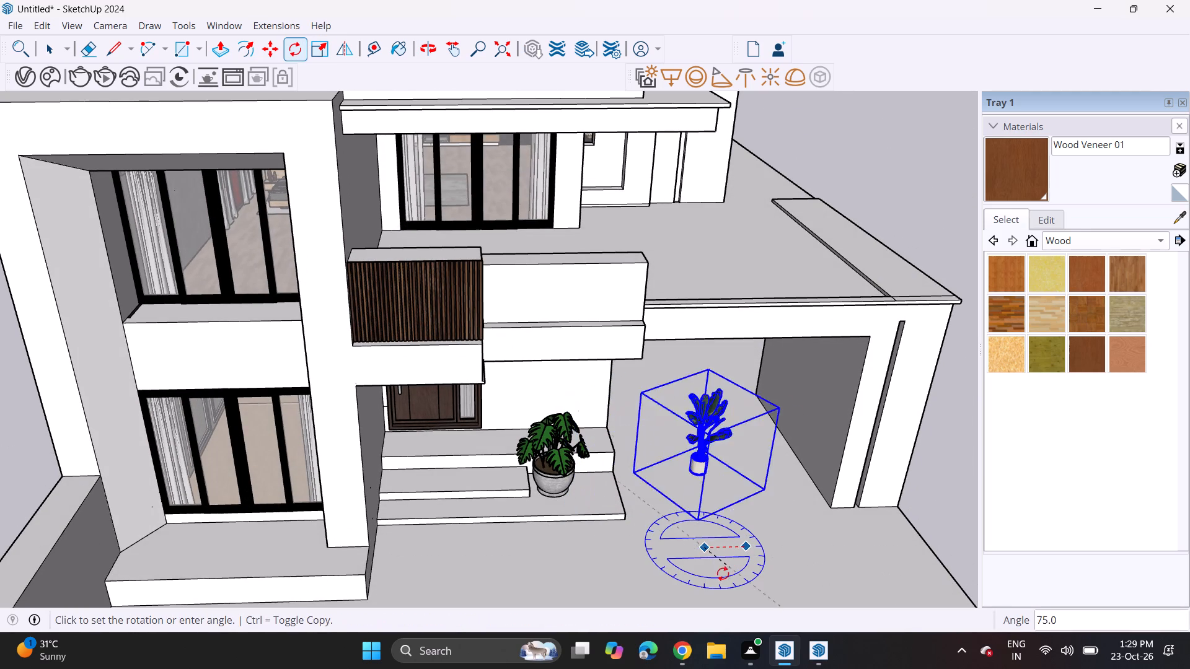
{"action": "left_click", "coordinate": [717, 577]}
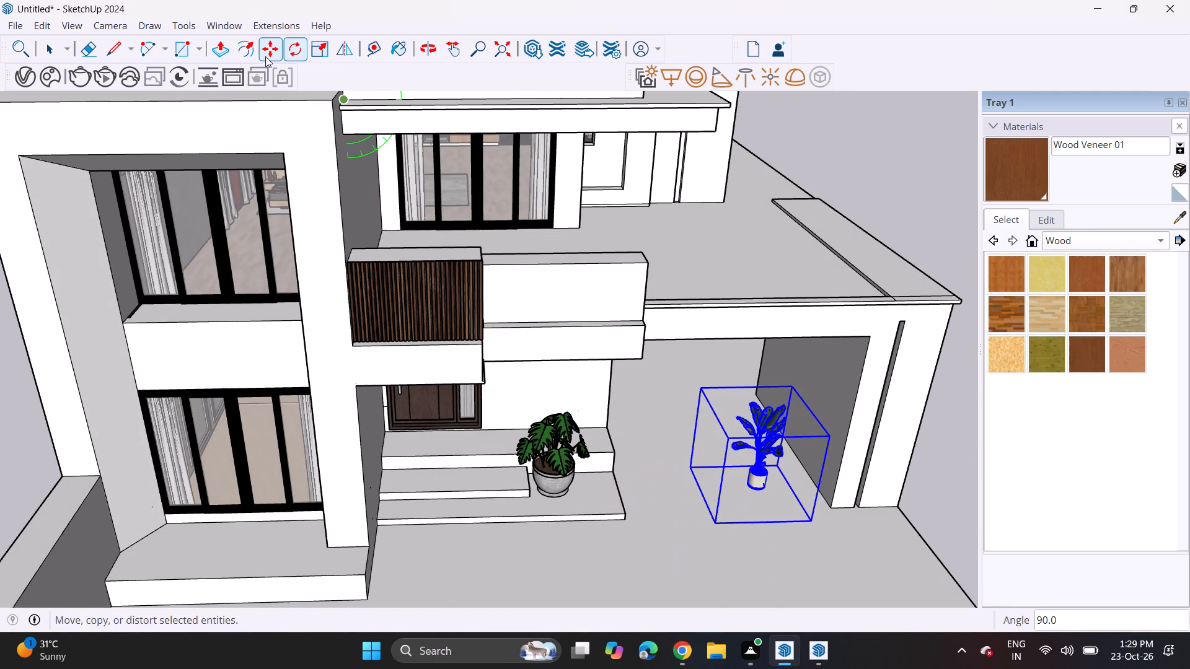
Move the slender potted plant about 17' 8" back onto the lowest entrance step beside the large plant, then deselect it.
{"action": "left_click", "coordinate": [264, 56]}
{"action": "left_click", "coordinate": [808, 523]}
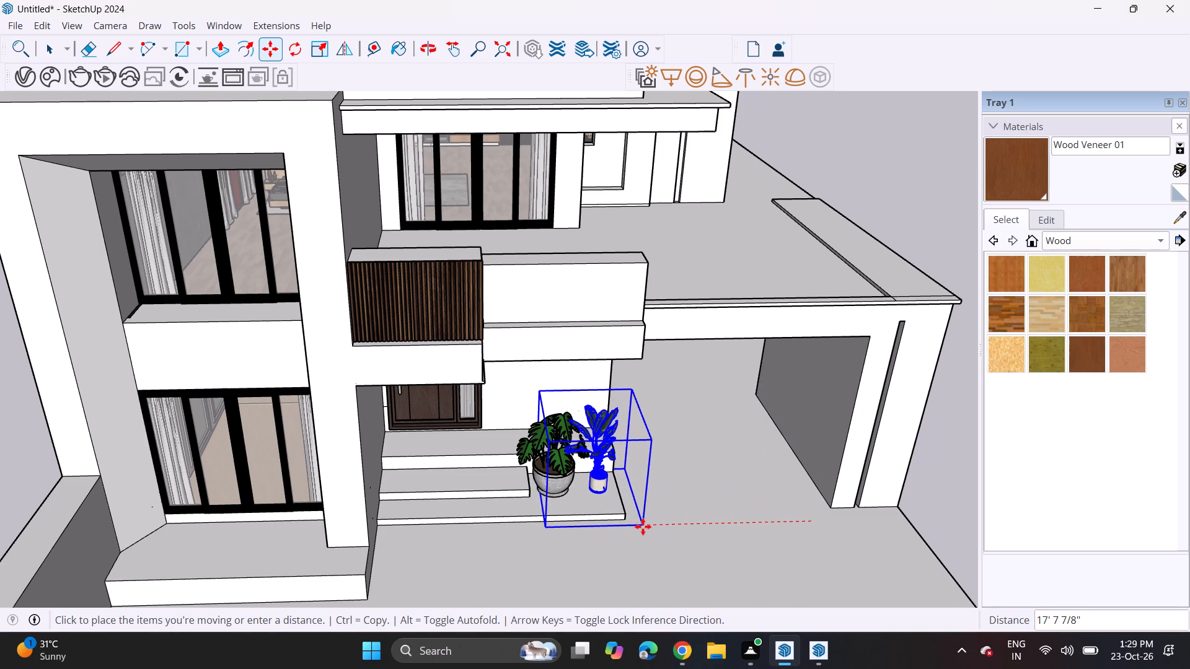
{"action": "left_click", "coordinate": [643, 527]}
{"action": "key", "text": "space"}
{"action": "left_click", "coordinate": [718, 461]}
Examine the entrance with both potted plants and the whole front elevation of the house.
{"action": "middle_click_drag", "start_coordinate": [649, 486], "coordinate": [617, 380]}
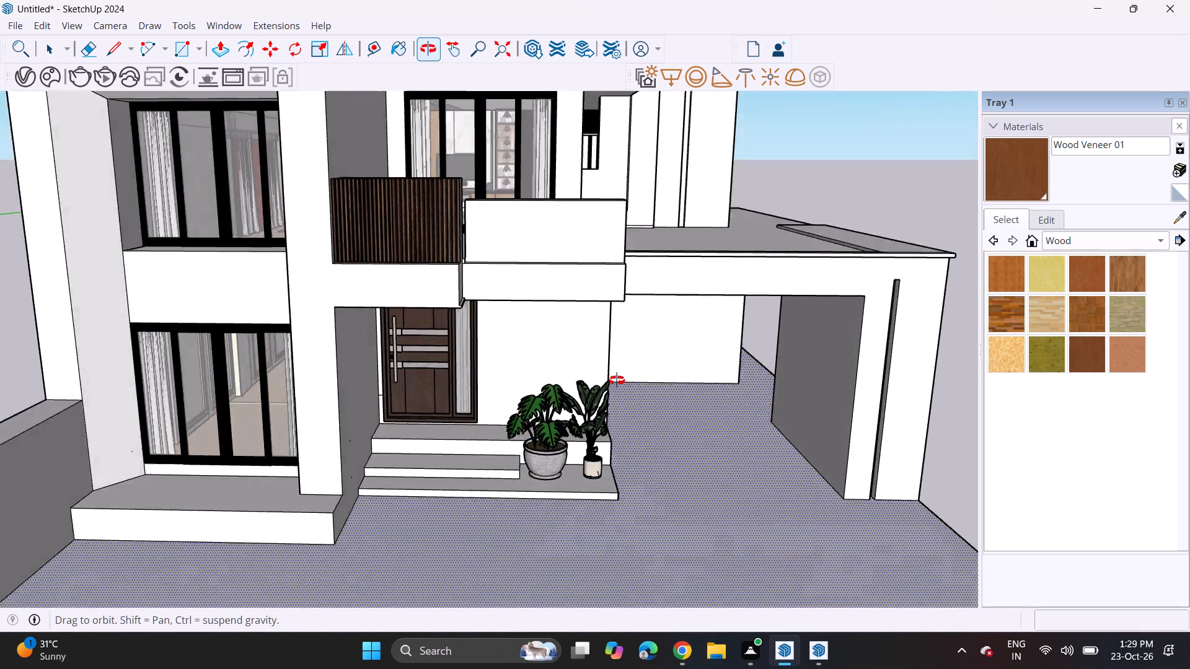
{"action": "middle_click_drag", "start_coordinate": [617, 380], "coordinate": [622, 323]}
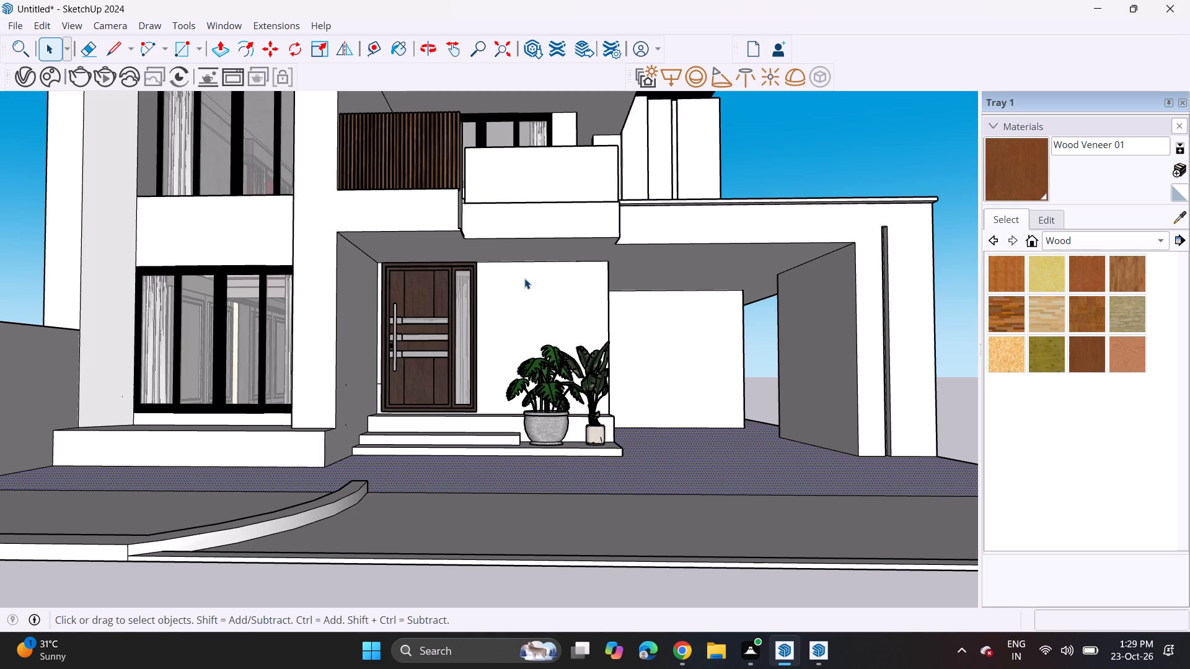
{"action": "middle_click_drag", "start_coordinate": [524, 278], "coordinate": [580, 468], "text": "shift"}
{"action": "scroll", "coordinate": [586, 441], "scroll_direction": "down", "scroll_amount": 2}
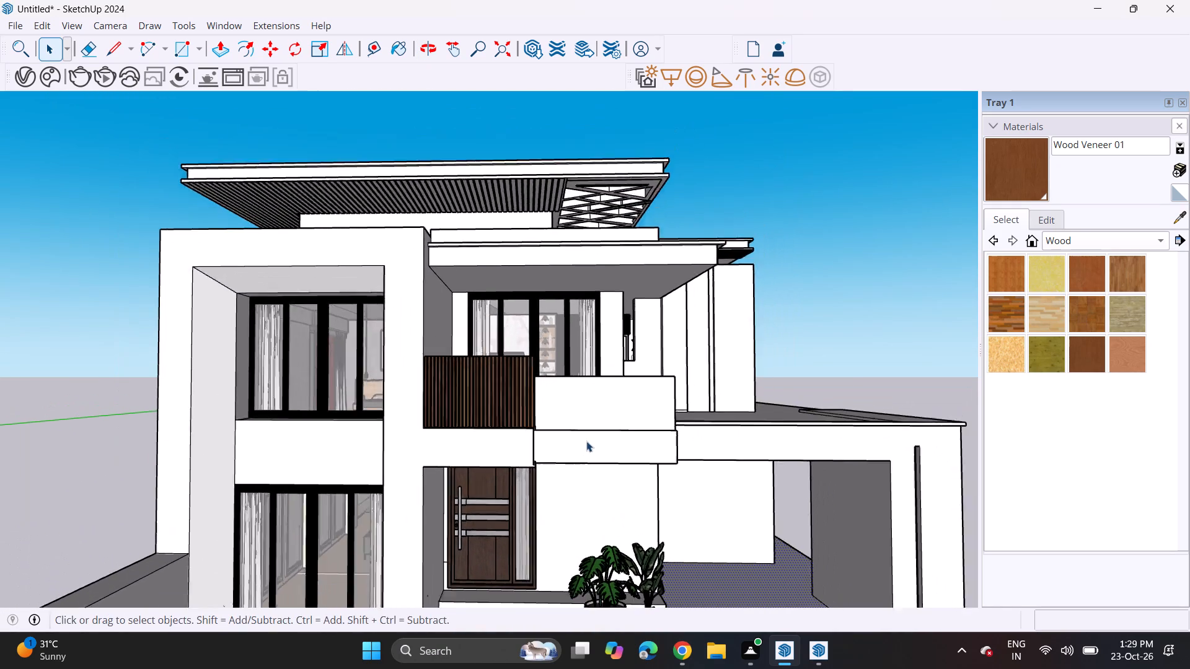
{"action": "scroll", "coordinate": [586, 441], "scroll_direction": "down", "scroll_amount": 1}
{"action": "middle_click_drag", "start_coordinate": [595, 421], "coordinate": [607, 365], "text": "shift"}
{"action": "scroll", "coordinate": [609, 386], "scroll_direction": "down", "scroll_amount": 2}
{"action": "scroll", "coordinate": [609, 388], "scroll_direction": "up", "scroll_amount": 1}
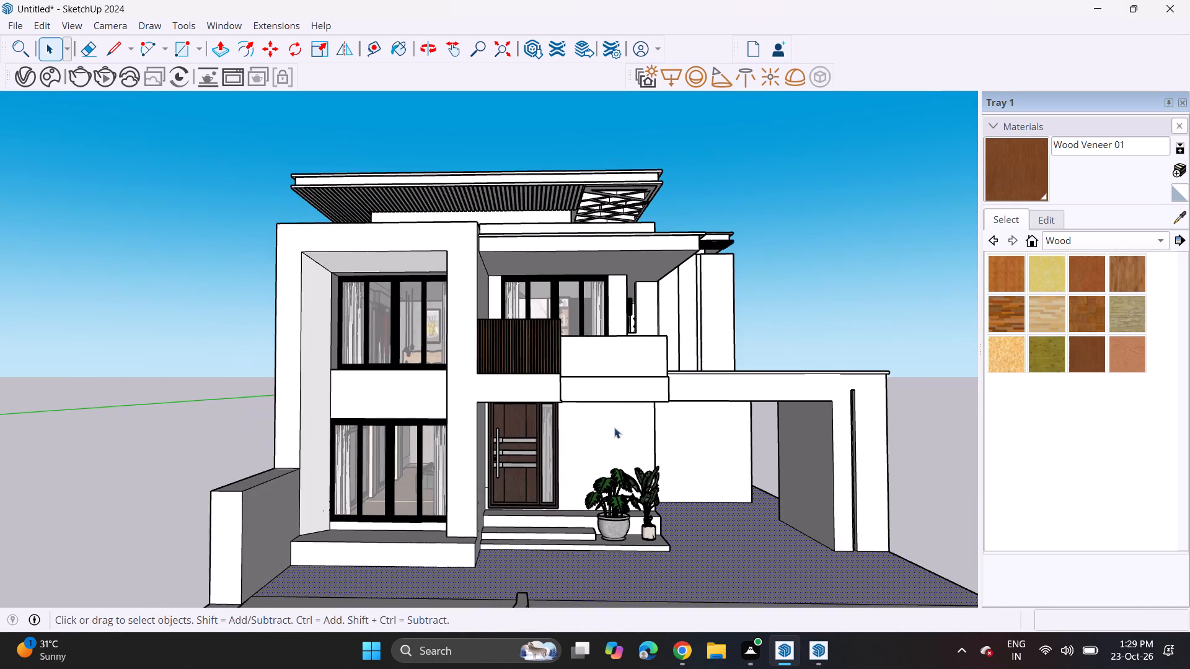
{"action": "middle_click_drag", "start_coordinate": [645, 488], "coordinate": [627, 425], "text": "shift"}
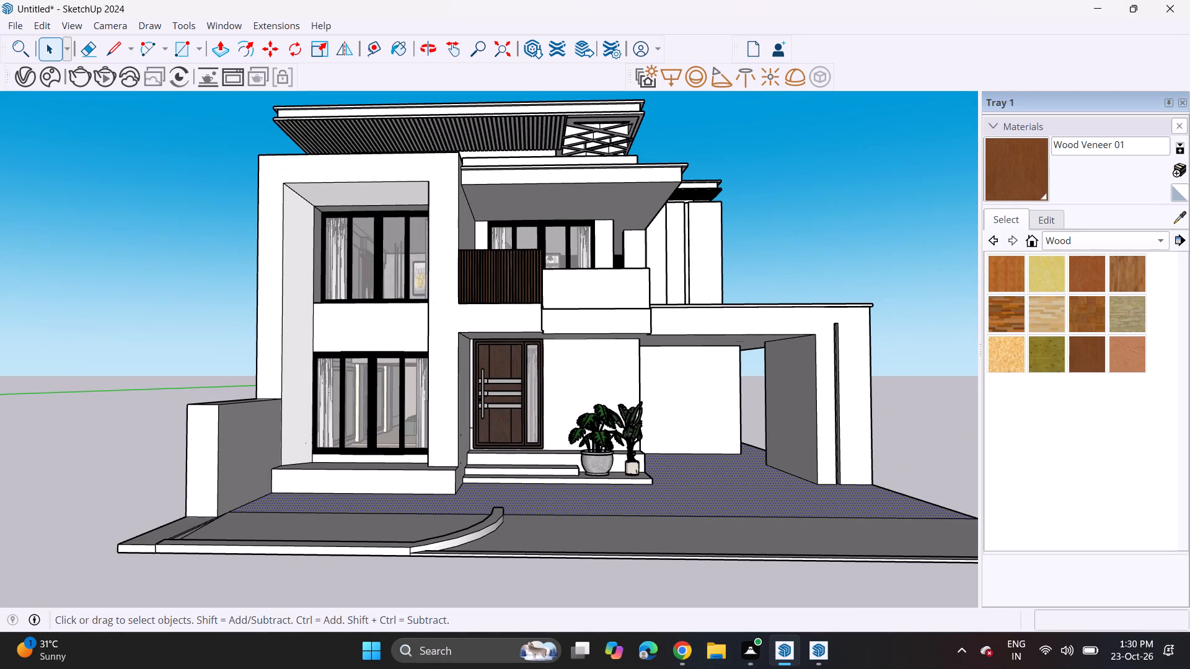
Bring up the Windows app launcher.
{"action": "left_click", "coordinate": [376, 653]}
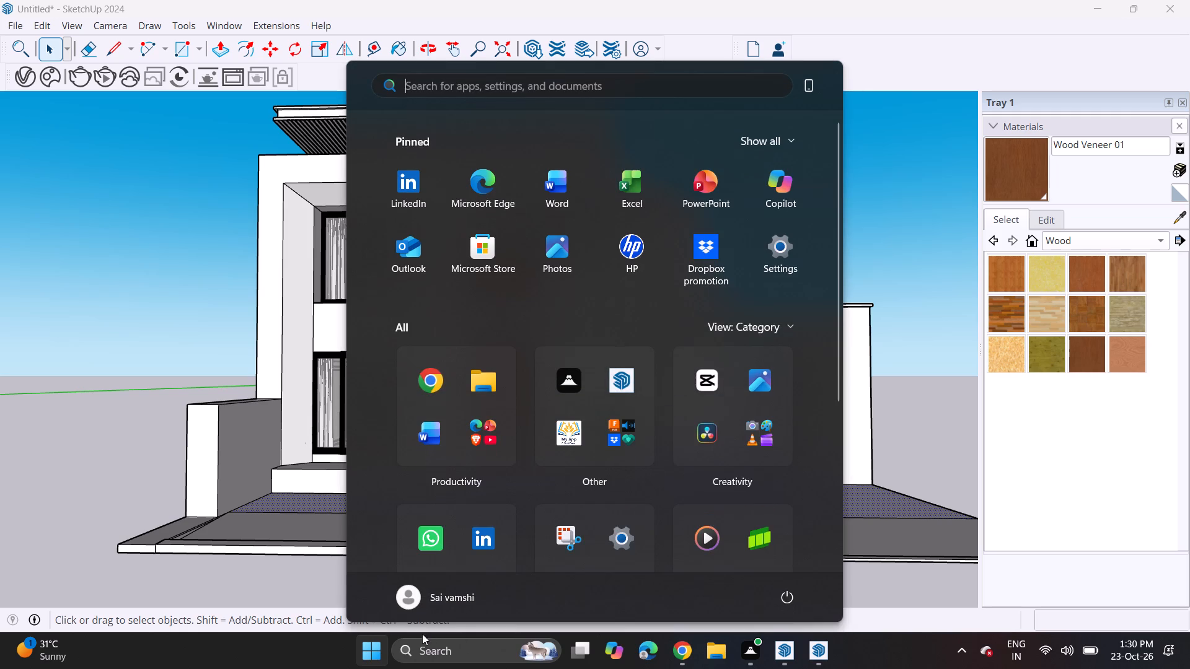